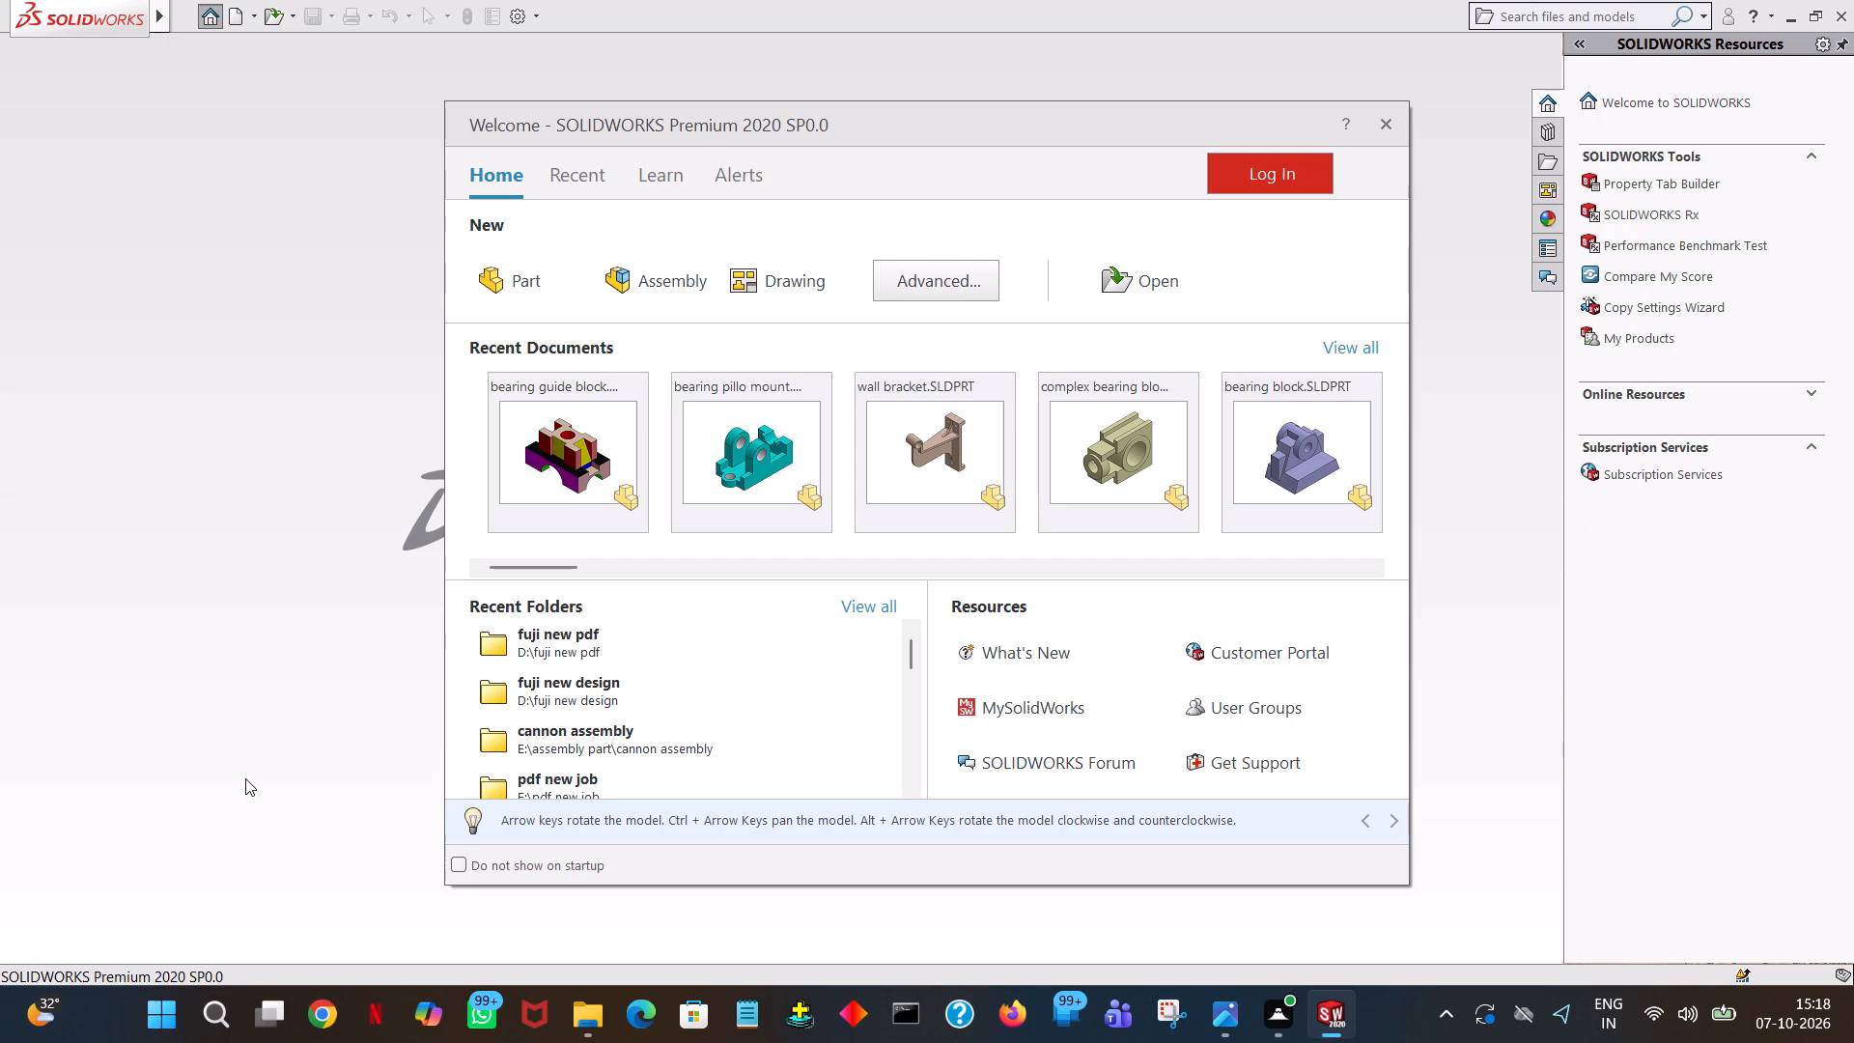
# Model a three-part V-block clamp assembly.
# Create a new part and start a sketch on the Front Plane.
pyautogui.doubleClick(492, 271)
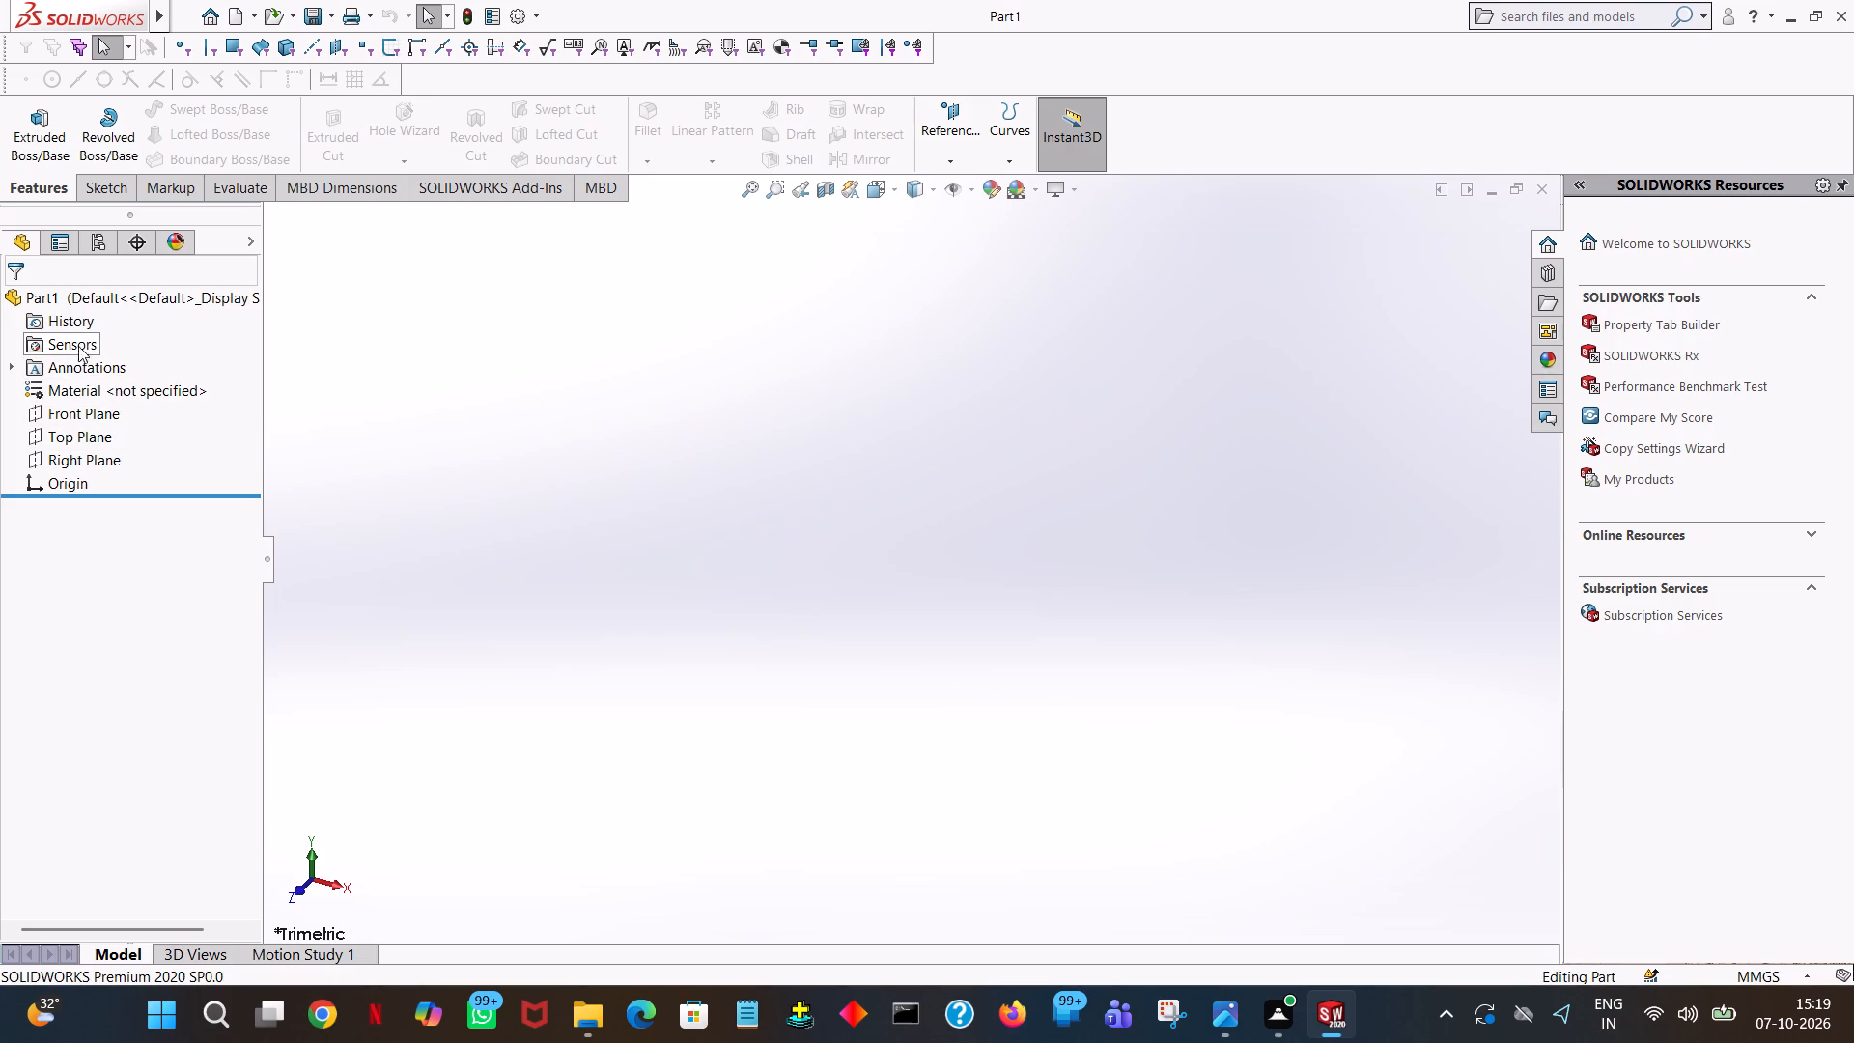
pyautogui.click(77, 405)
pyautogui.click(89, 377)
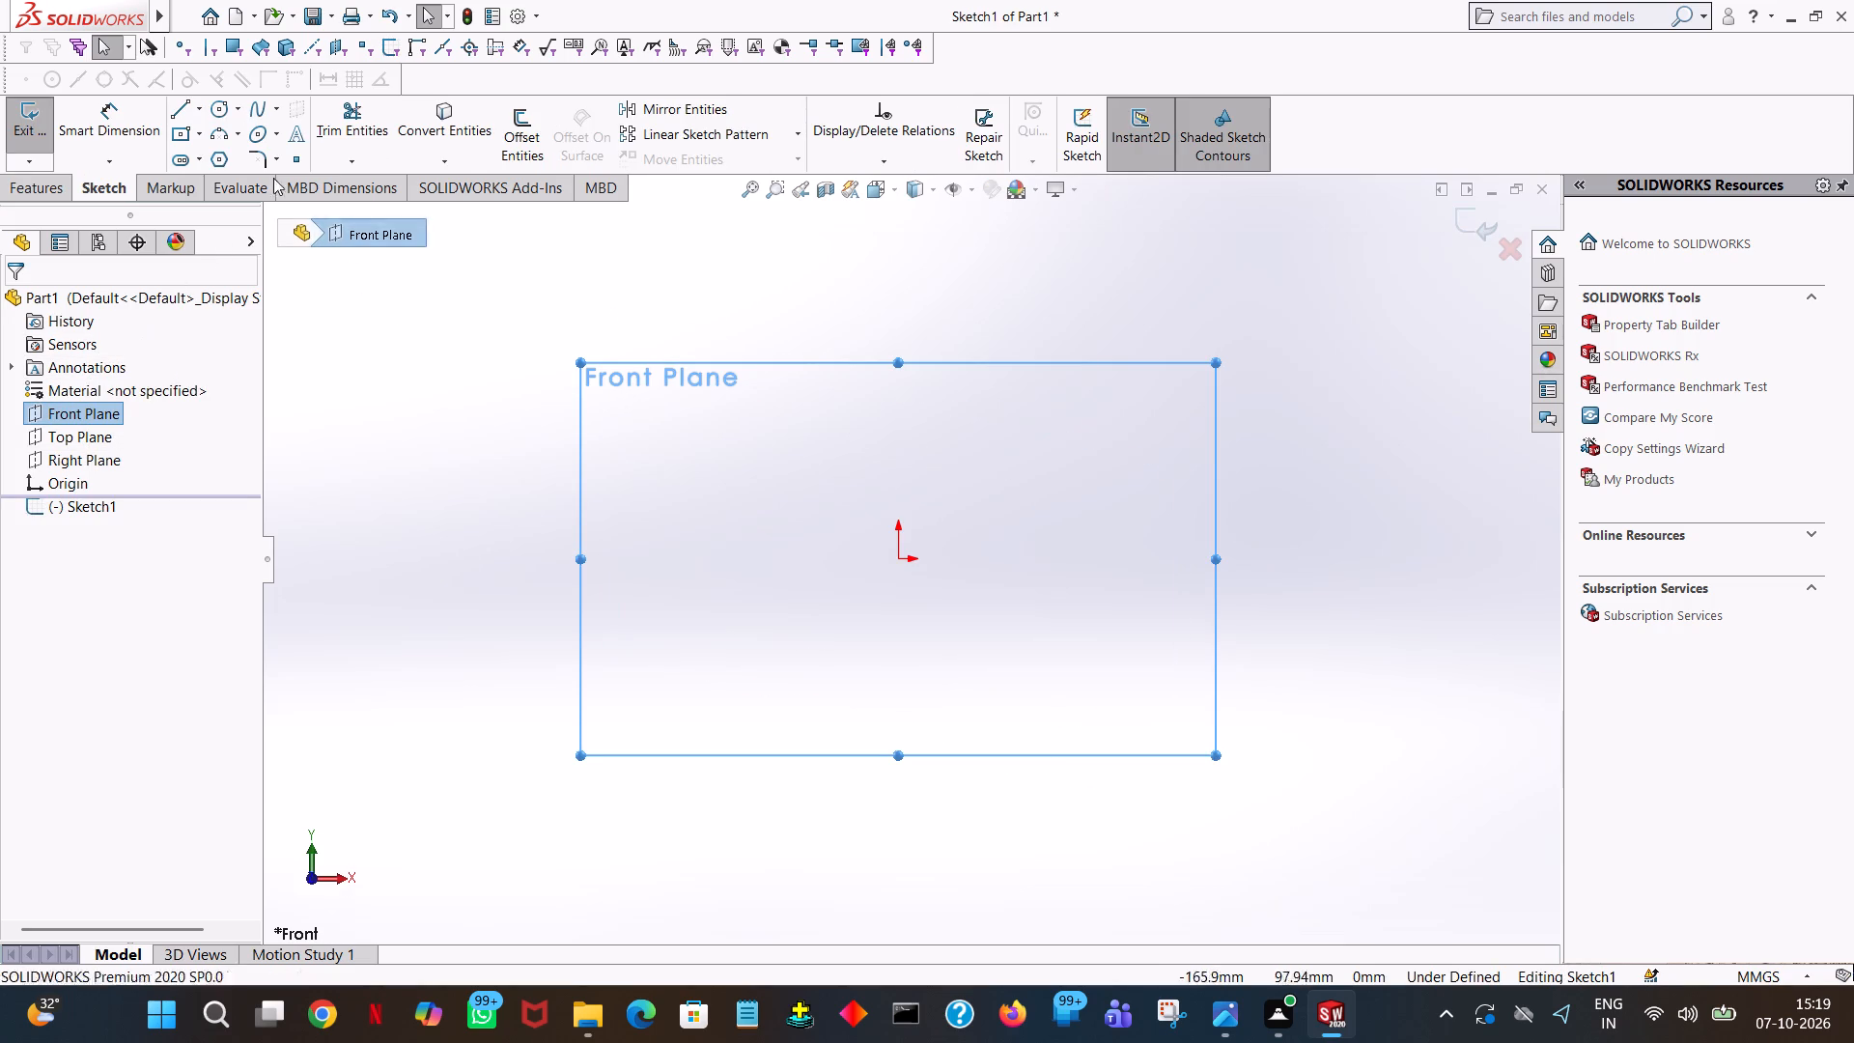
# Sketch a 30 mm horizontal line rightward from the origin, continued by a 30 mm vertical line upward.
pyautogui.click(194, 107)
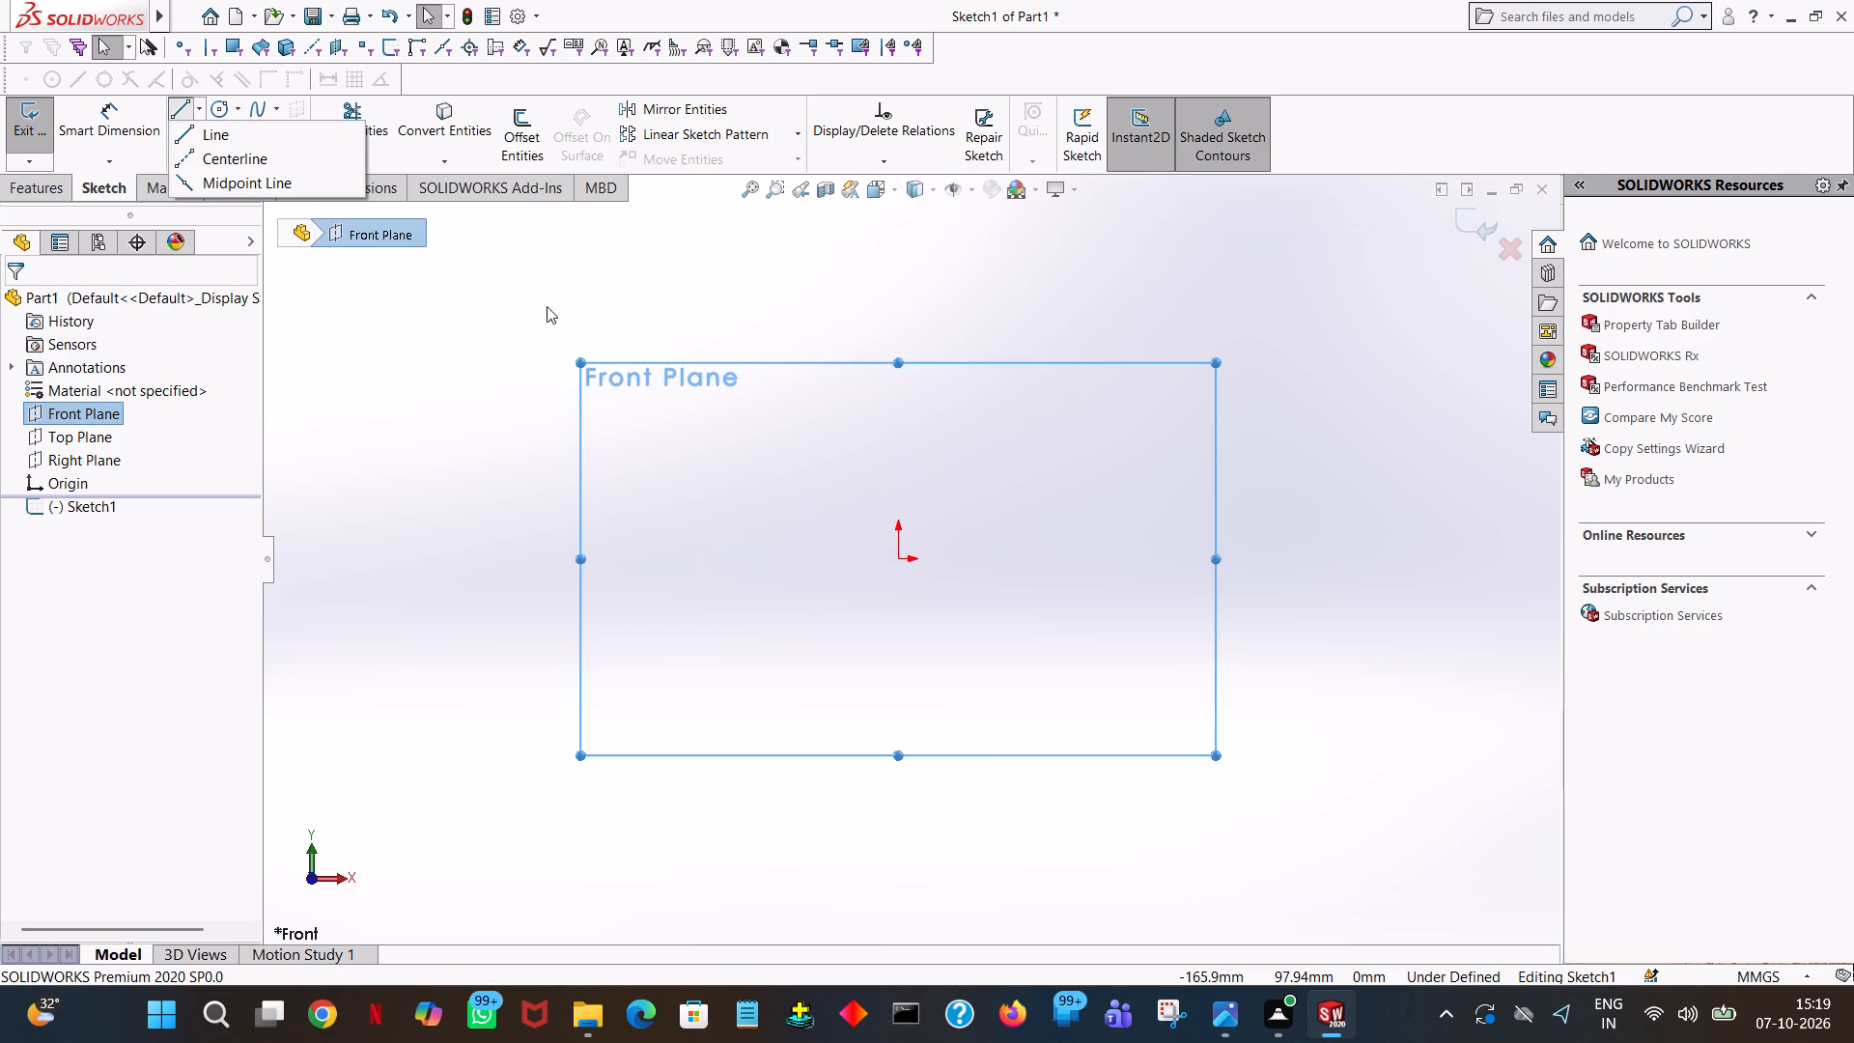
pyautogui.click(206, 127)
pyautogui.click(895, 557)
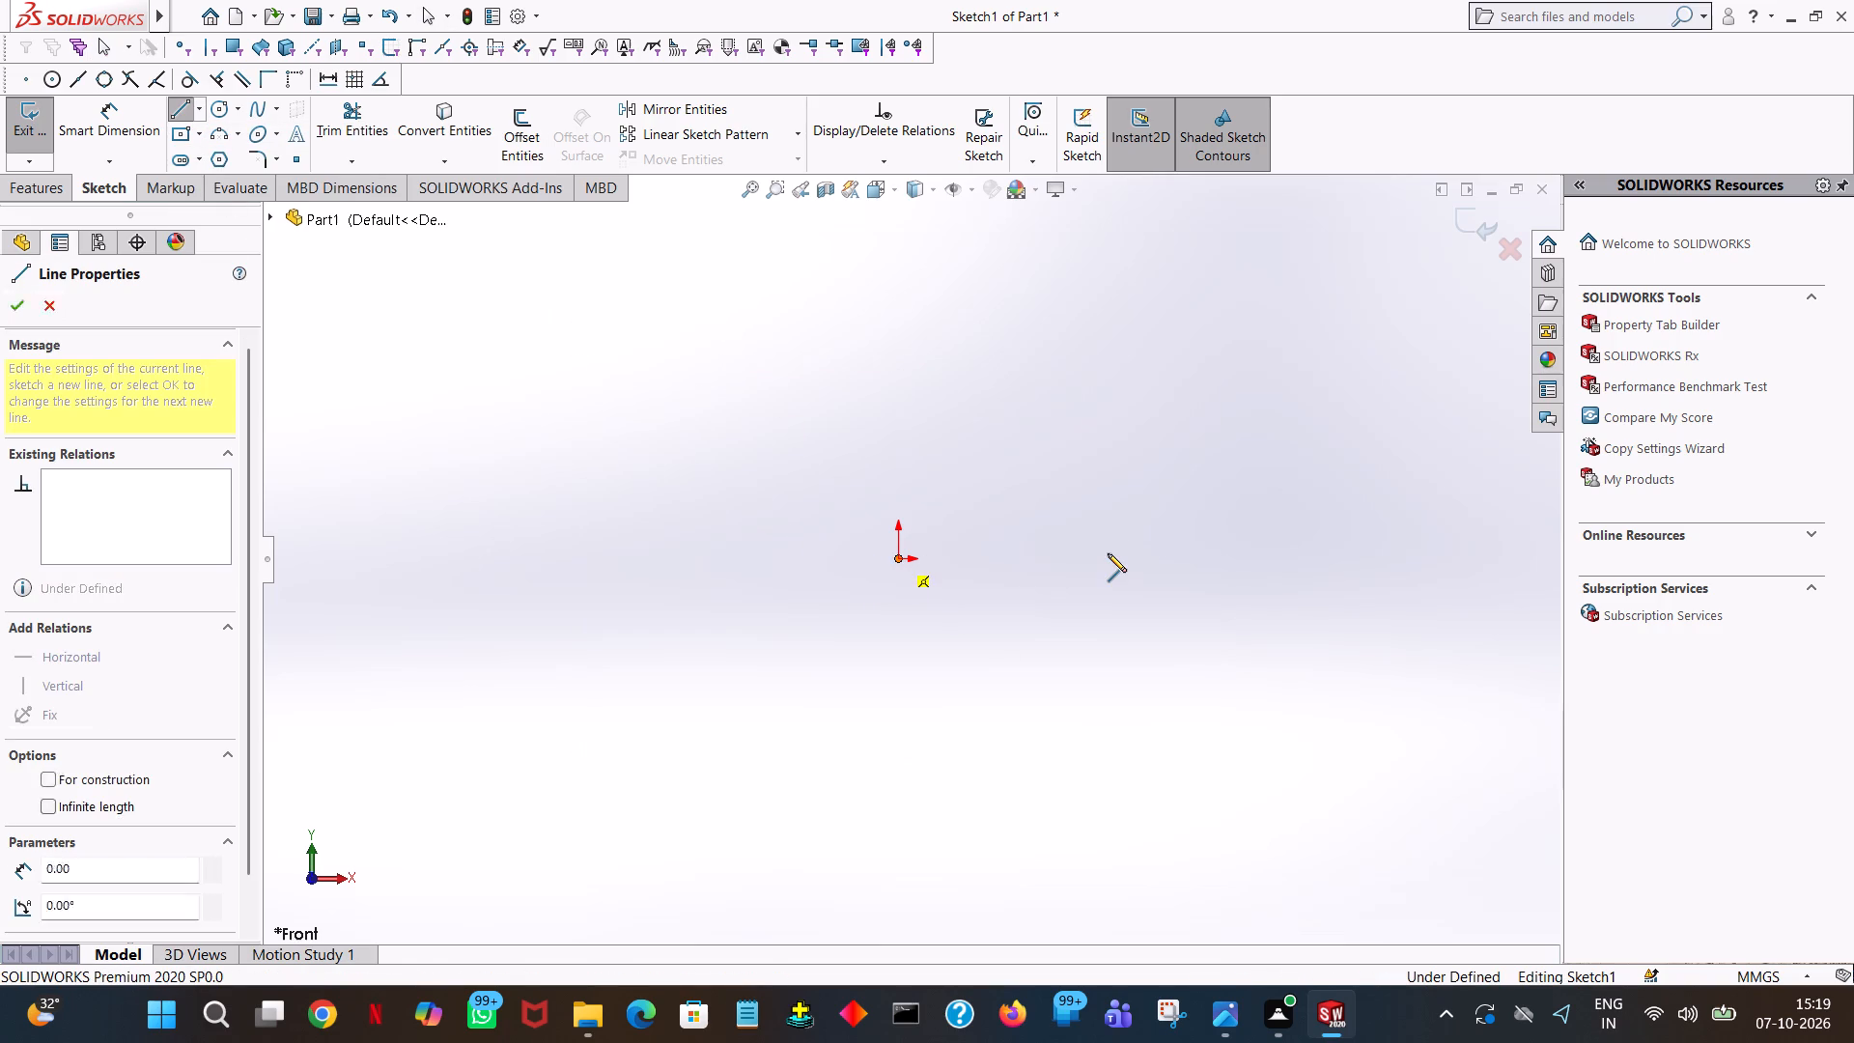
pyautogui.click(1110, 559)
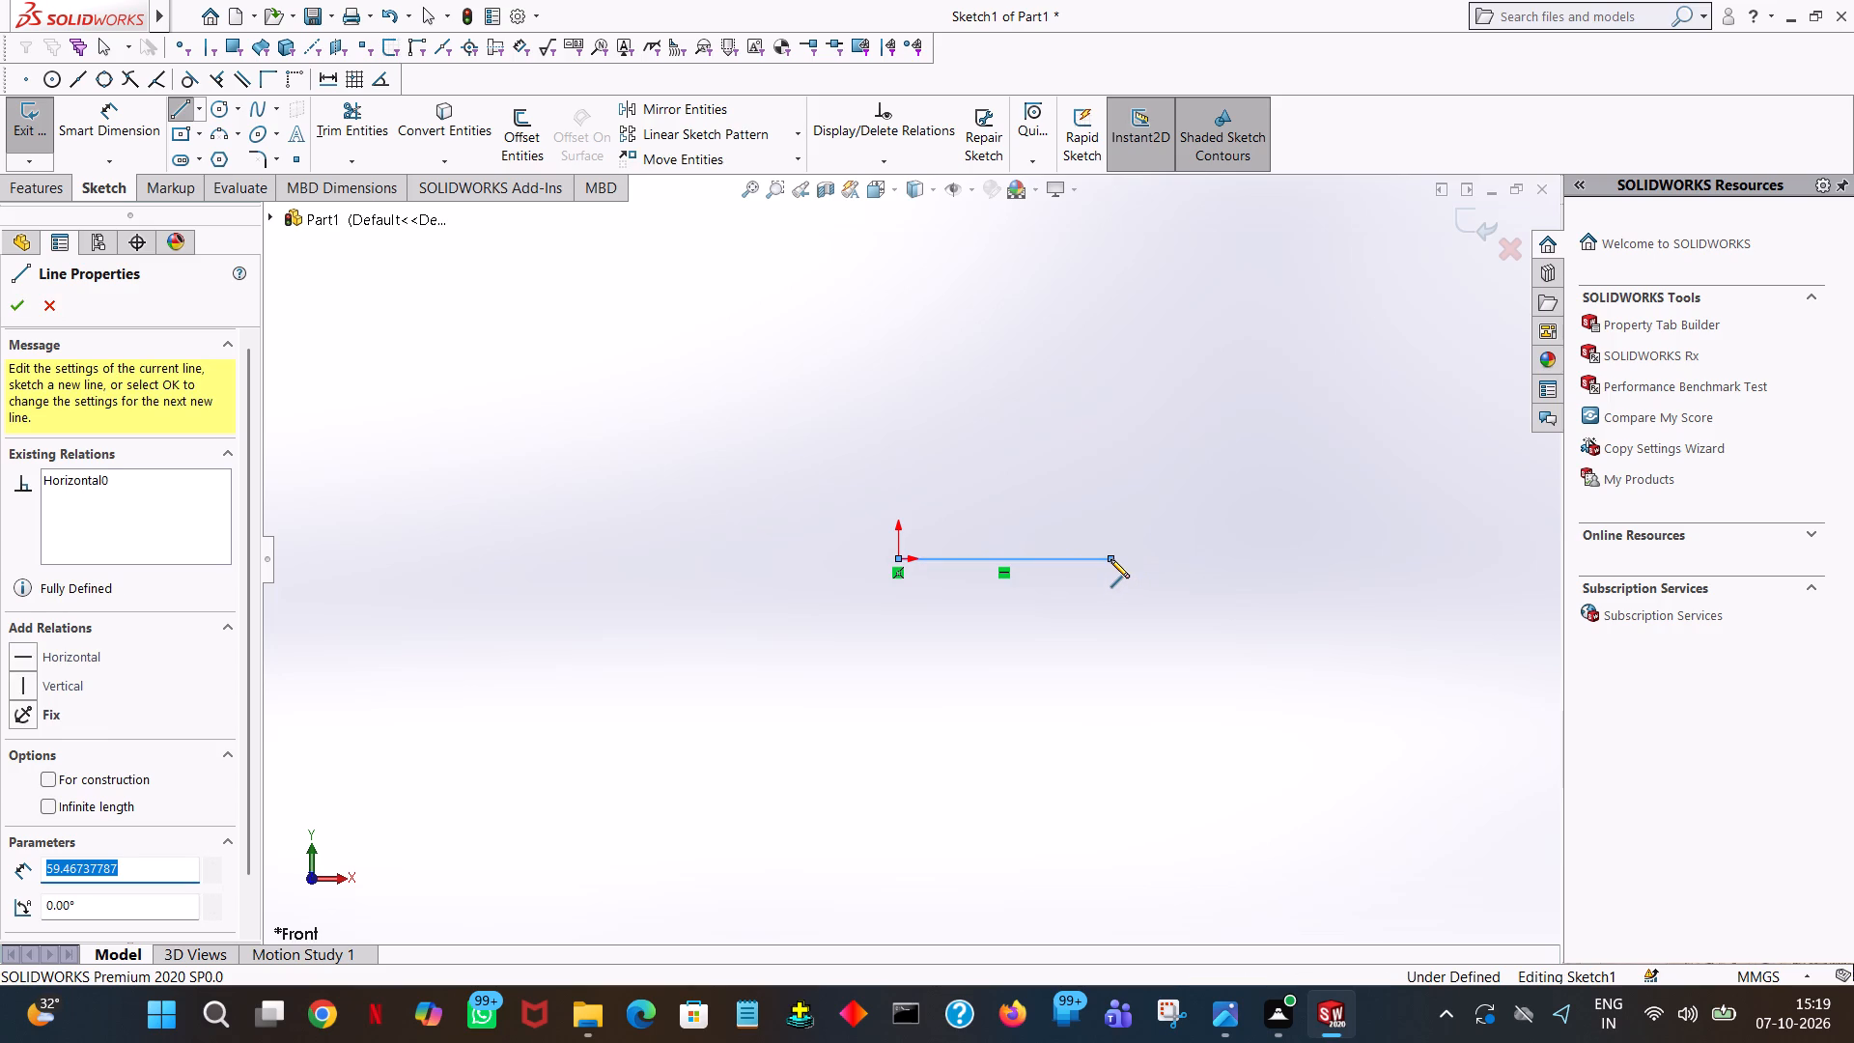
pyautogui.press('3')
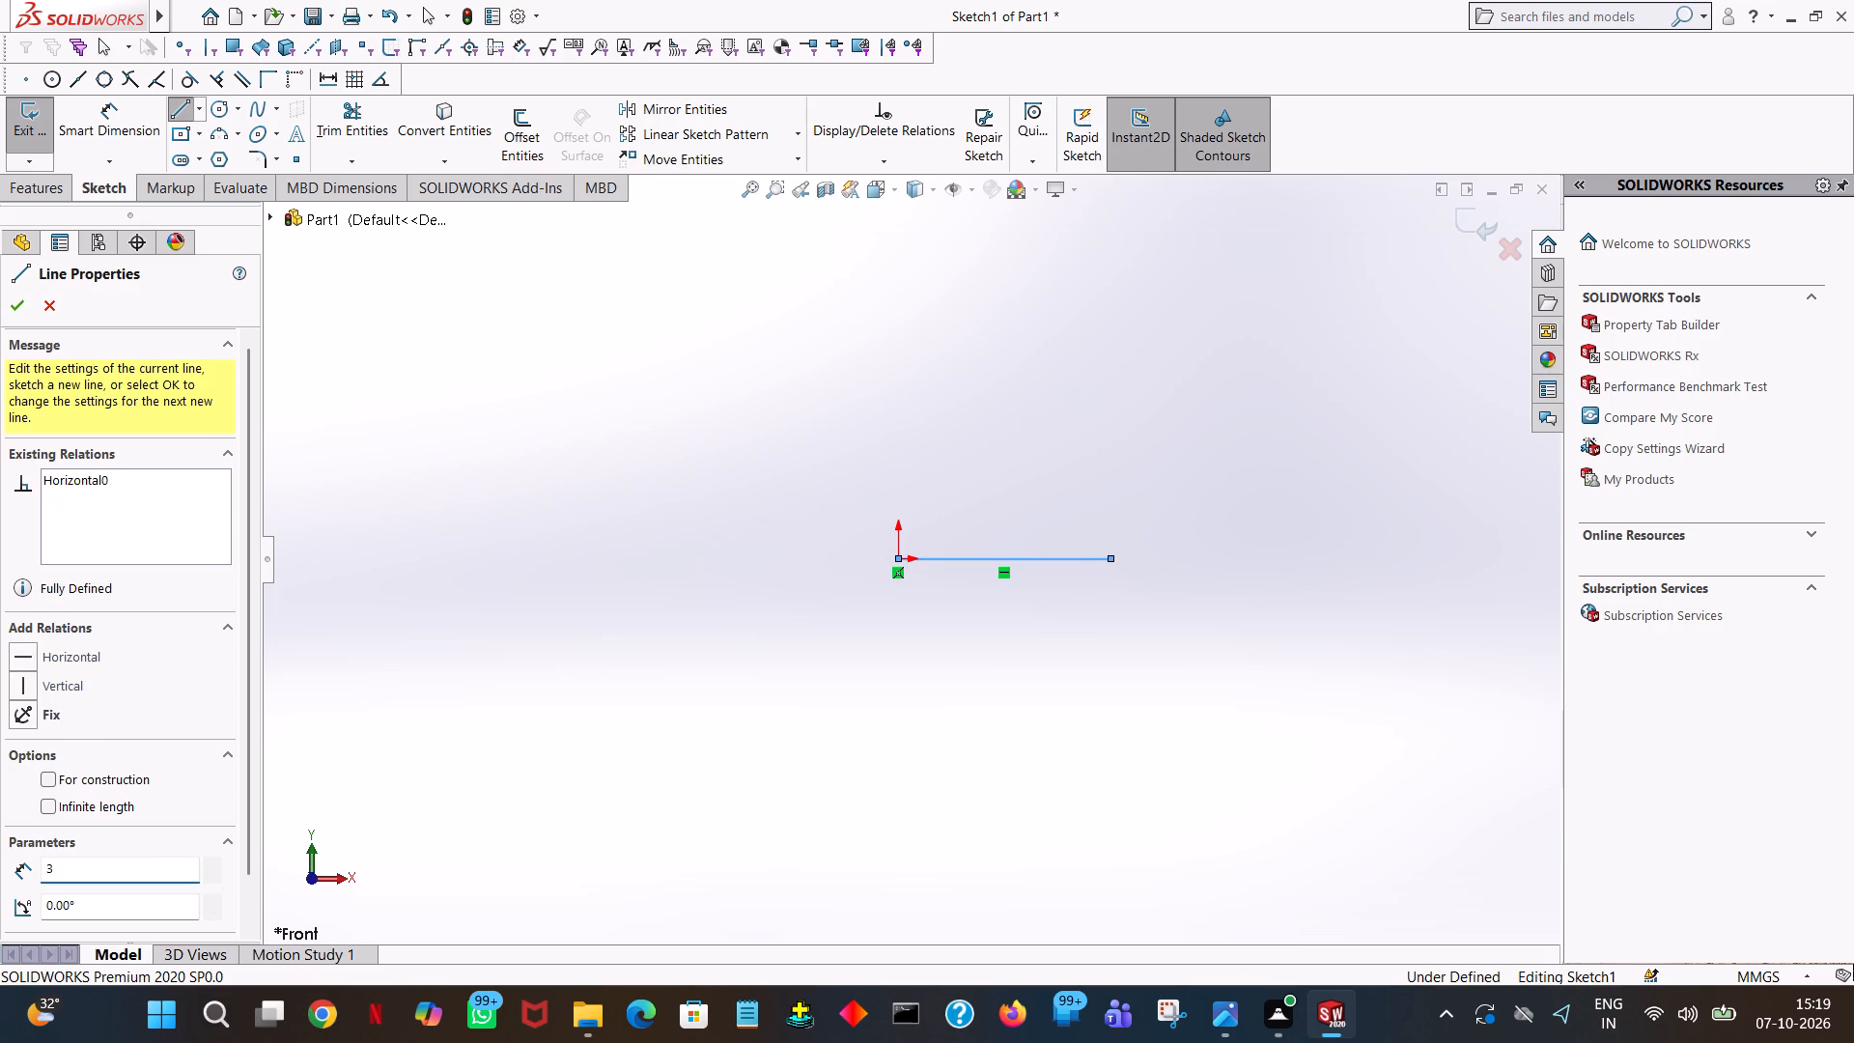
pyautogui.press('0')
pyautogui.press('Return')
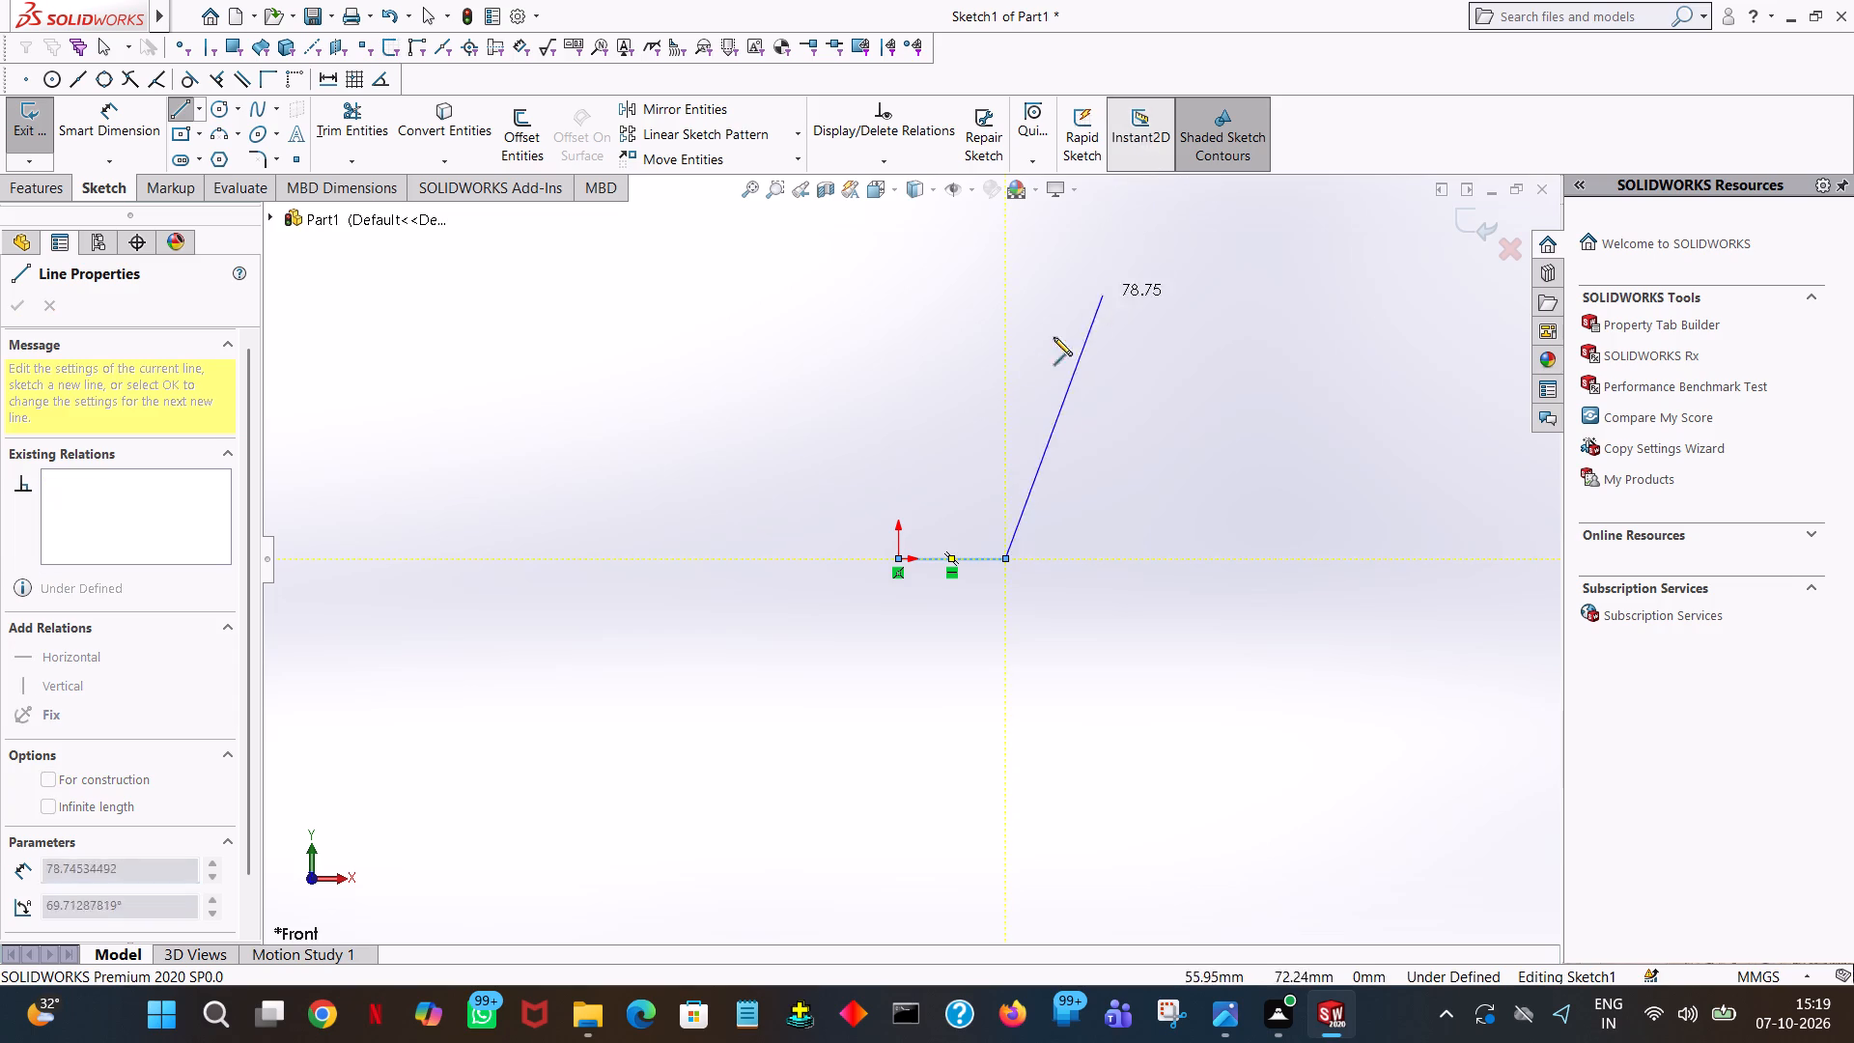
pyautogui.click(1006, 385)
pyautogui.write('30')
pyautogui.press('Return')
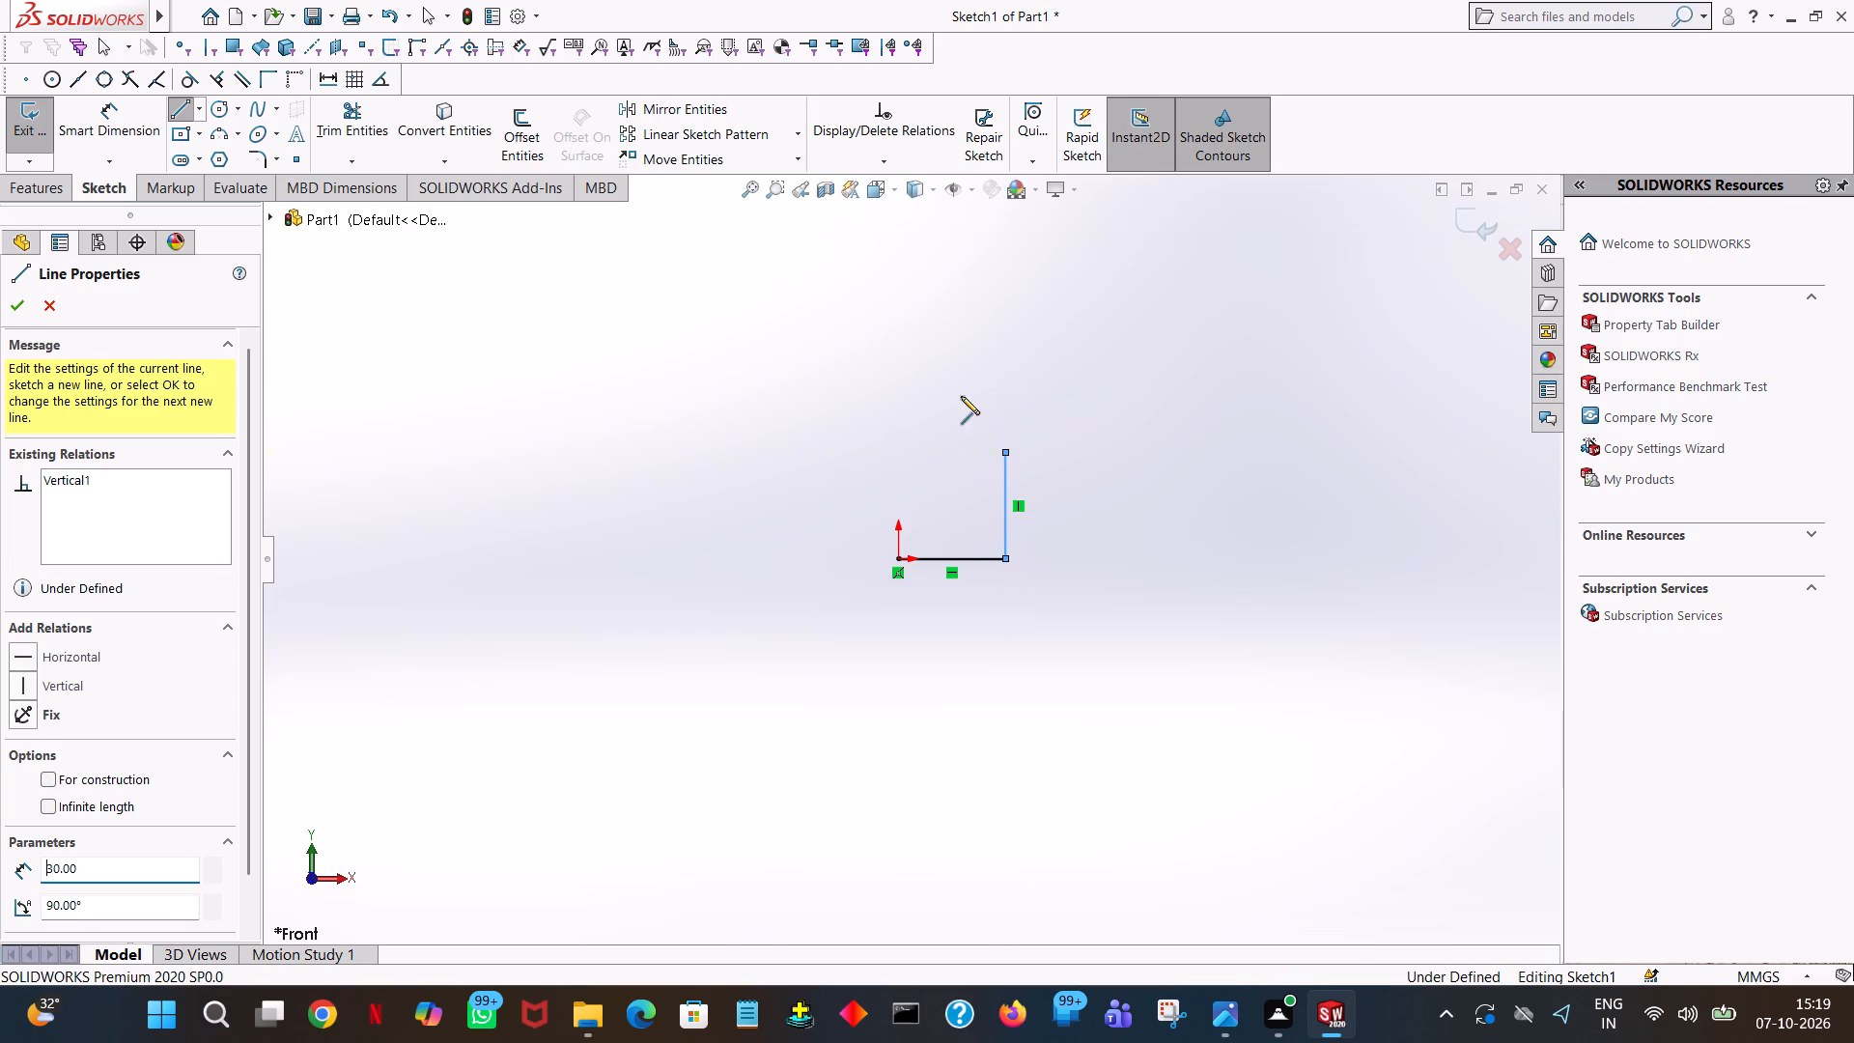
# Continue the chain 60 mm leftward and 60 mm downward, and close it into a square centred on the origin.
pyautogui.click(675, 454)
pyautogui.write('60')
pyautogui.press('Return')
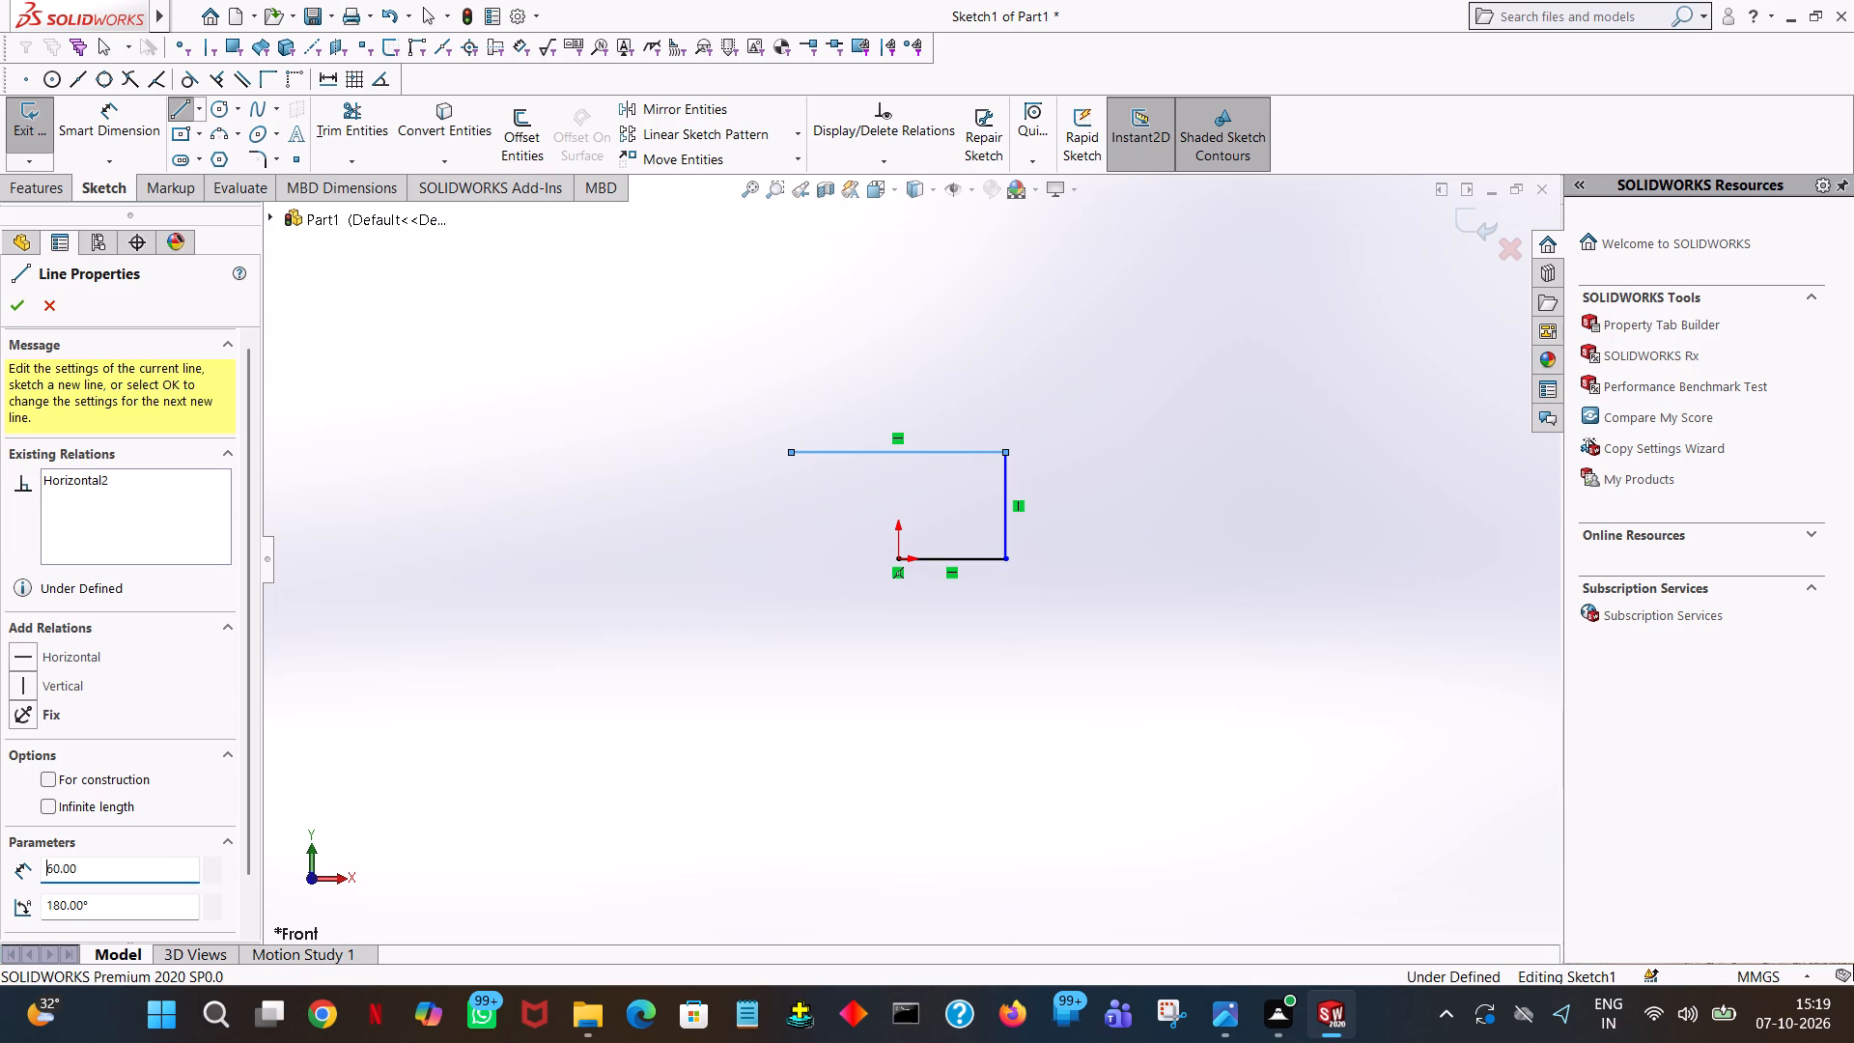
pyautogui.click(789, 701)
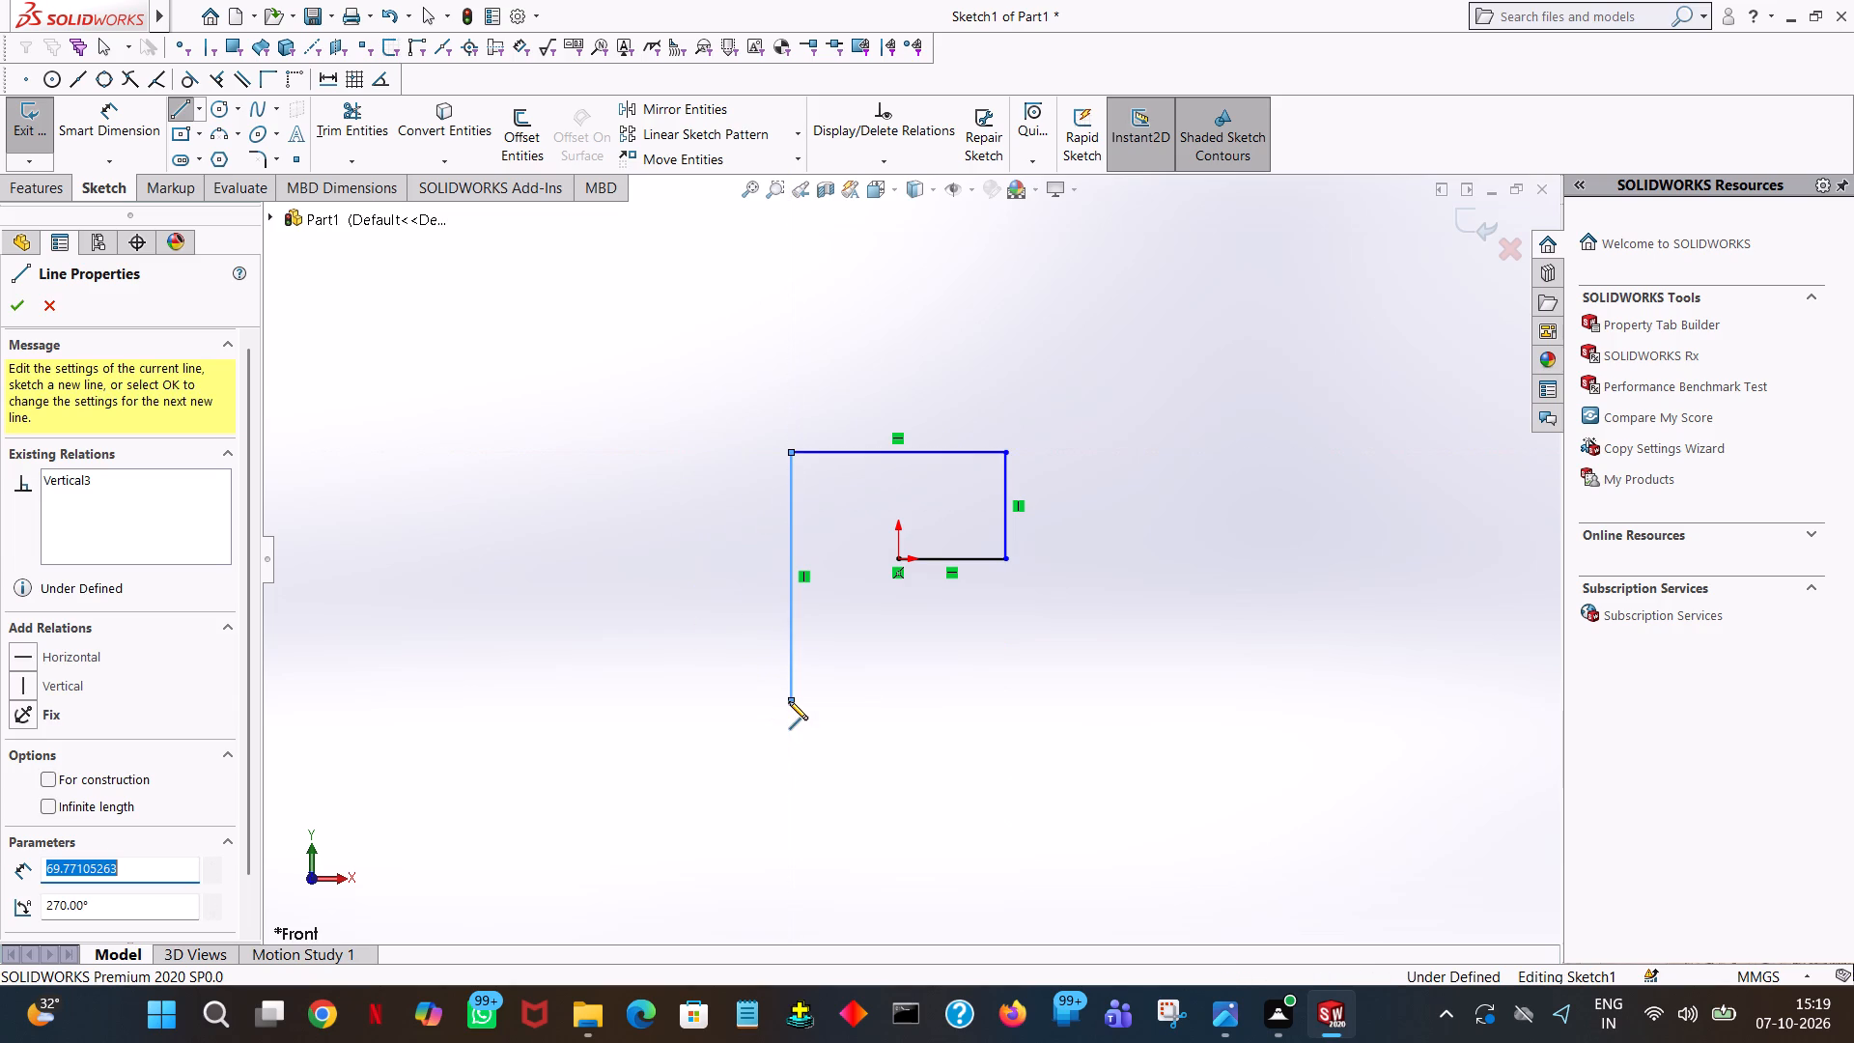
pyautogui.write('60')
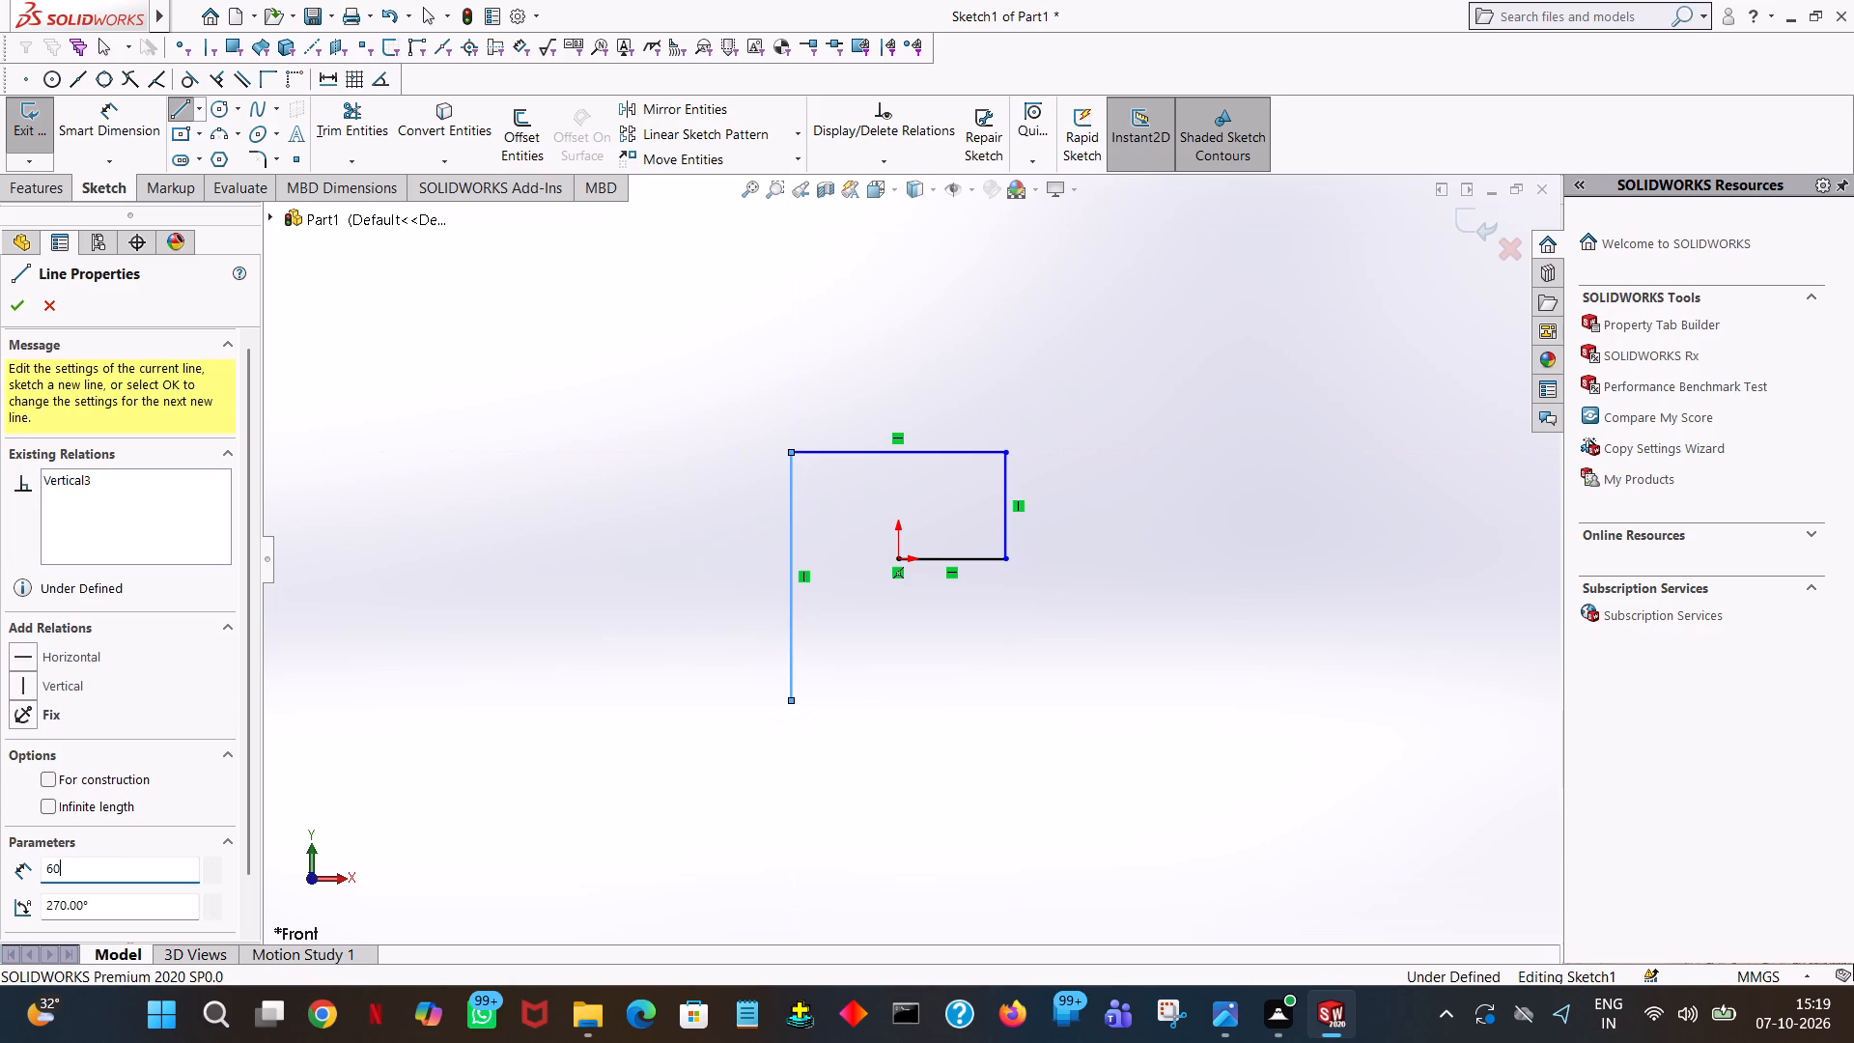
pyautogui.press('Return')
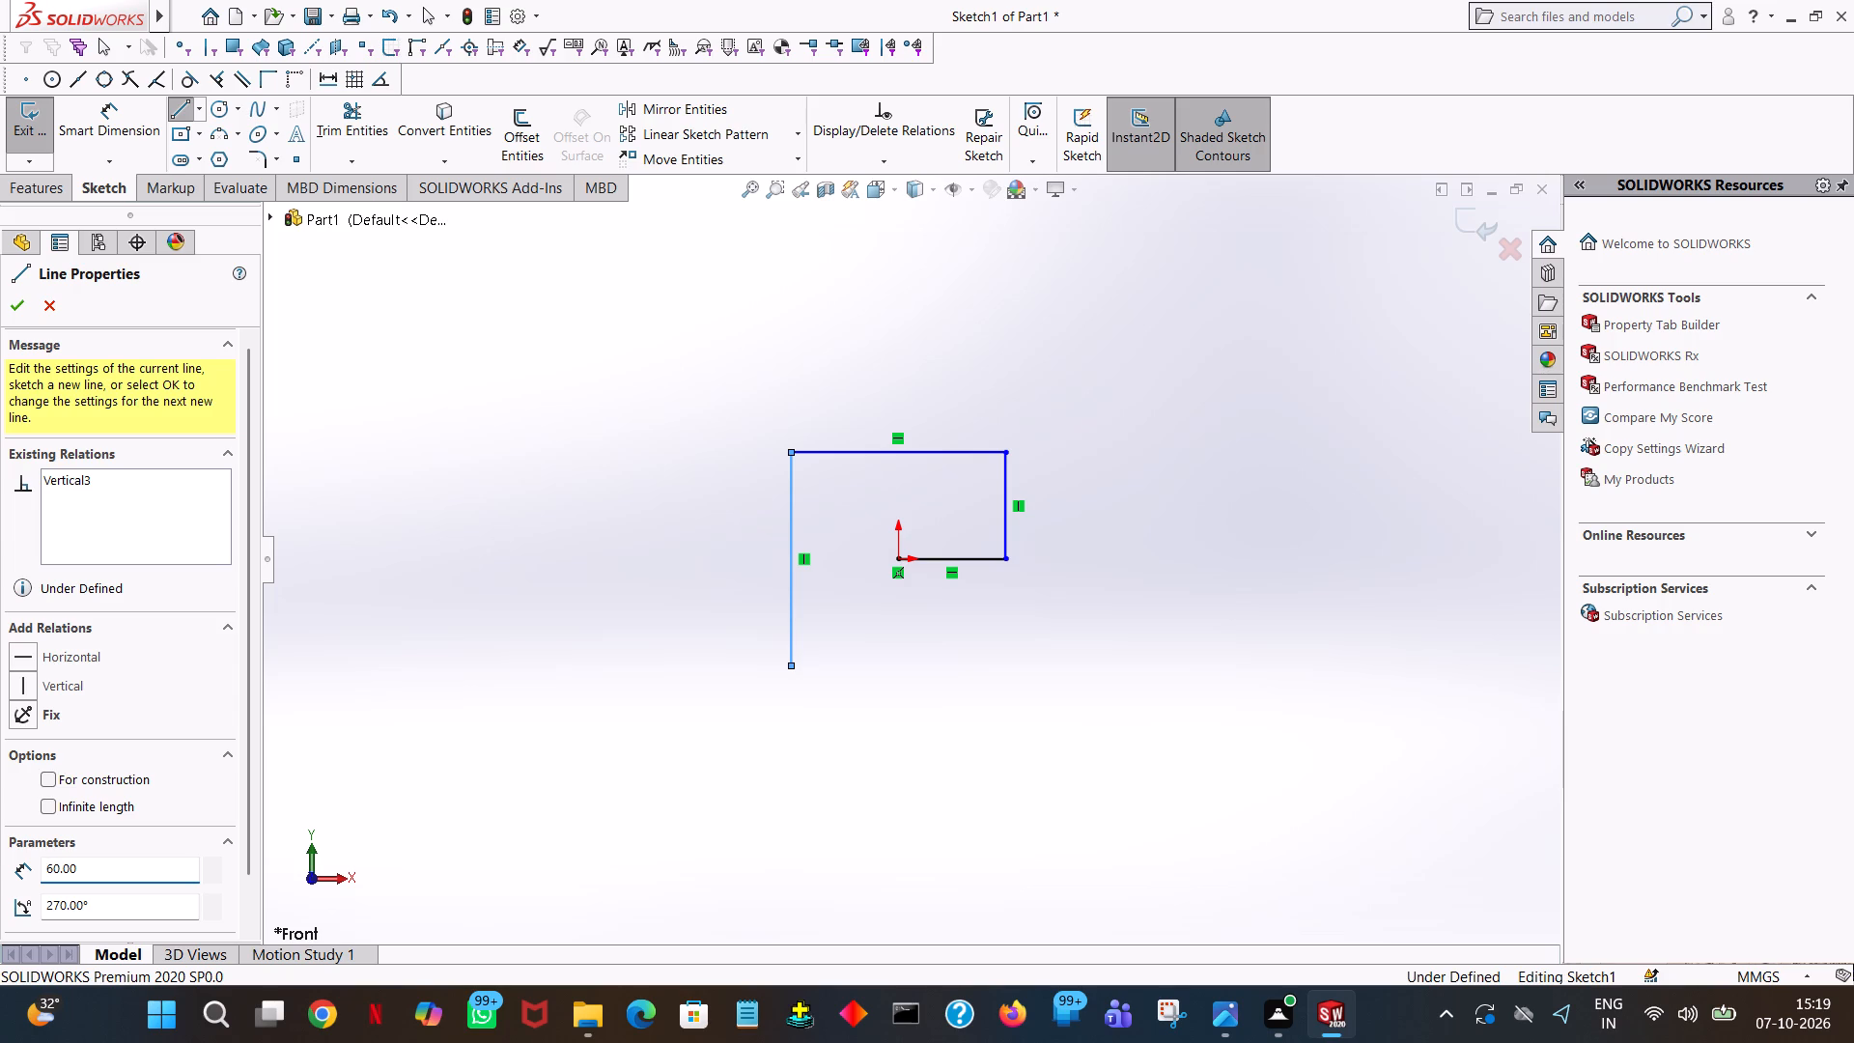
pyautogui.click(1005, 664)
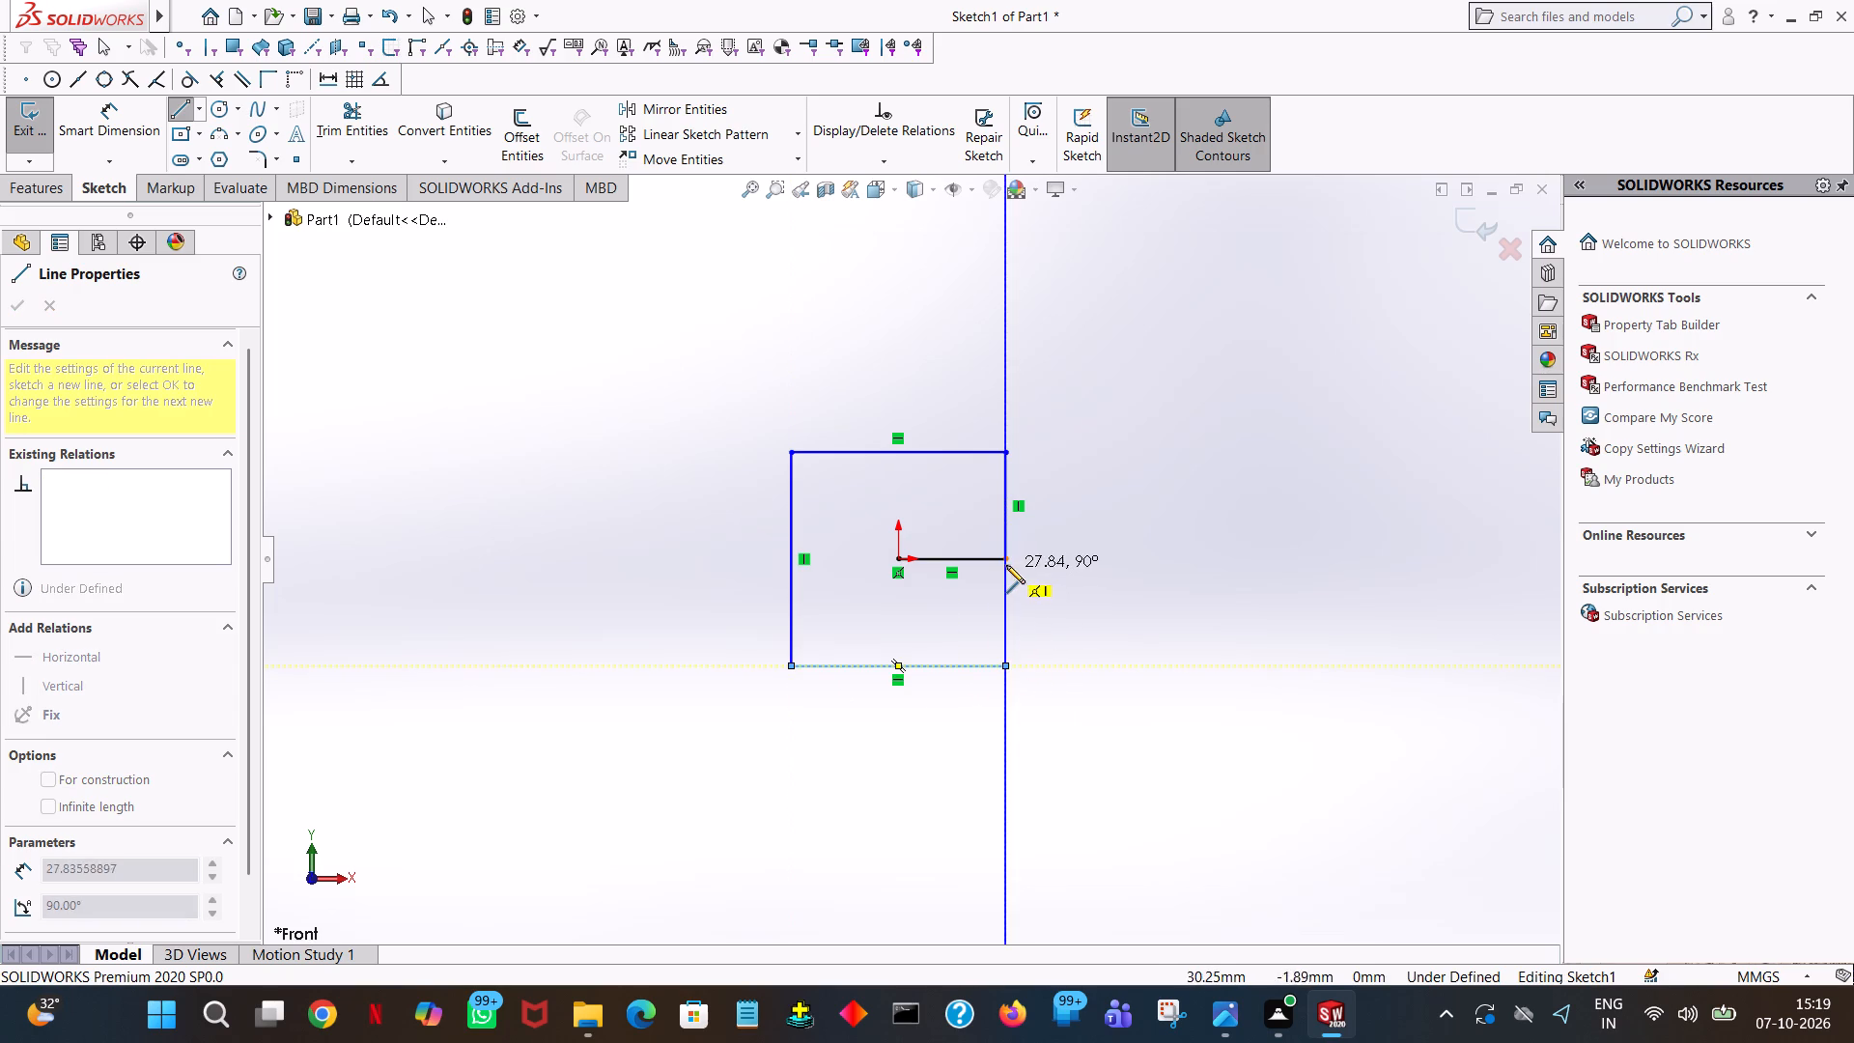
pyautogui.click(1006, 559)
pyautogui.rightClick(1006, 559)
pyautogui.click(1030, 577)
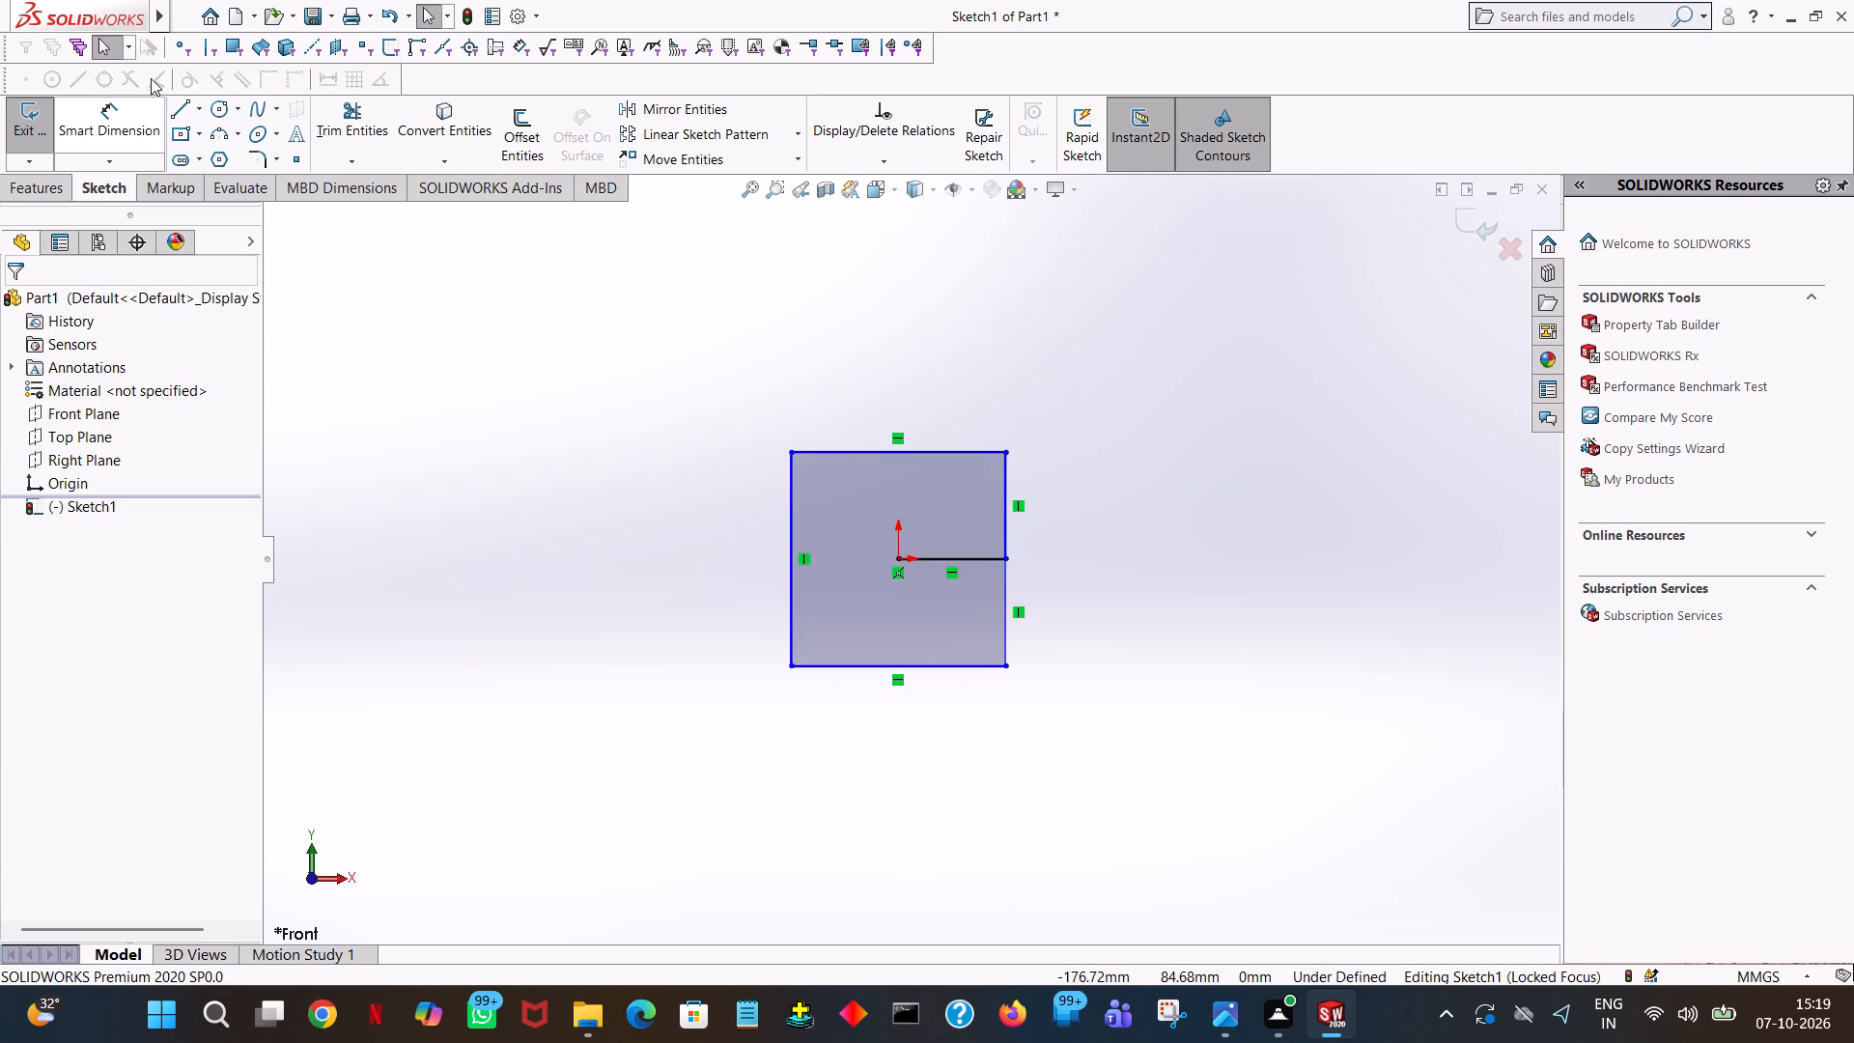
# Trim away the horizontal line between the origin and the square's right side.
pyautogui.click(333, 114)
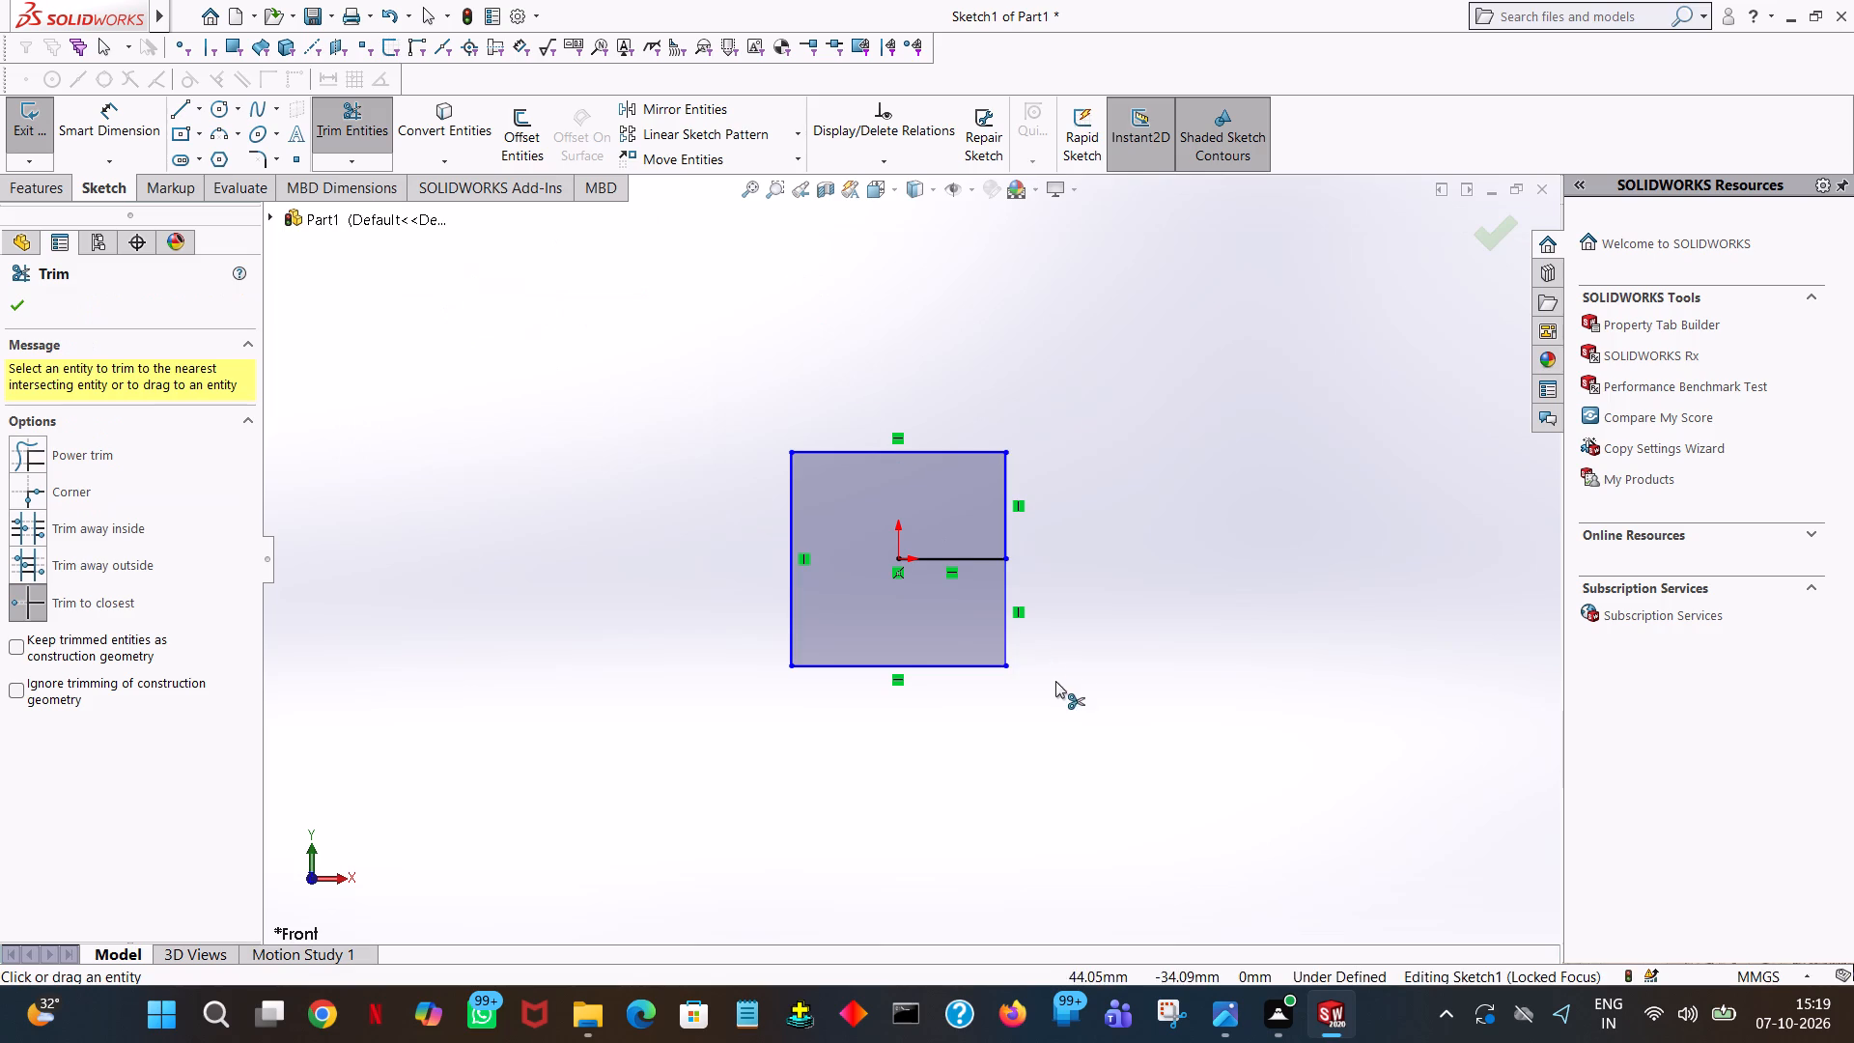
pyautogui.click(972, 555)
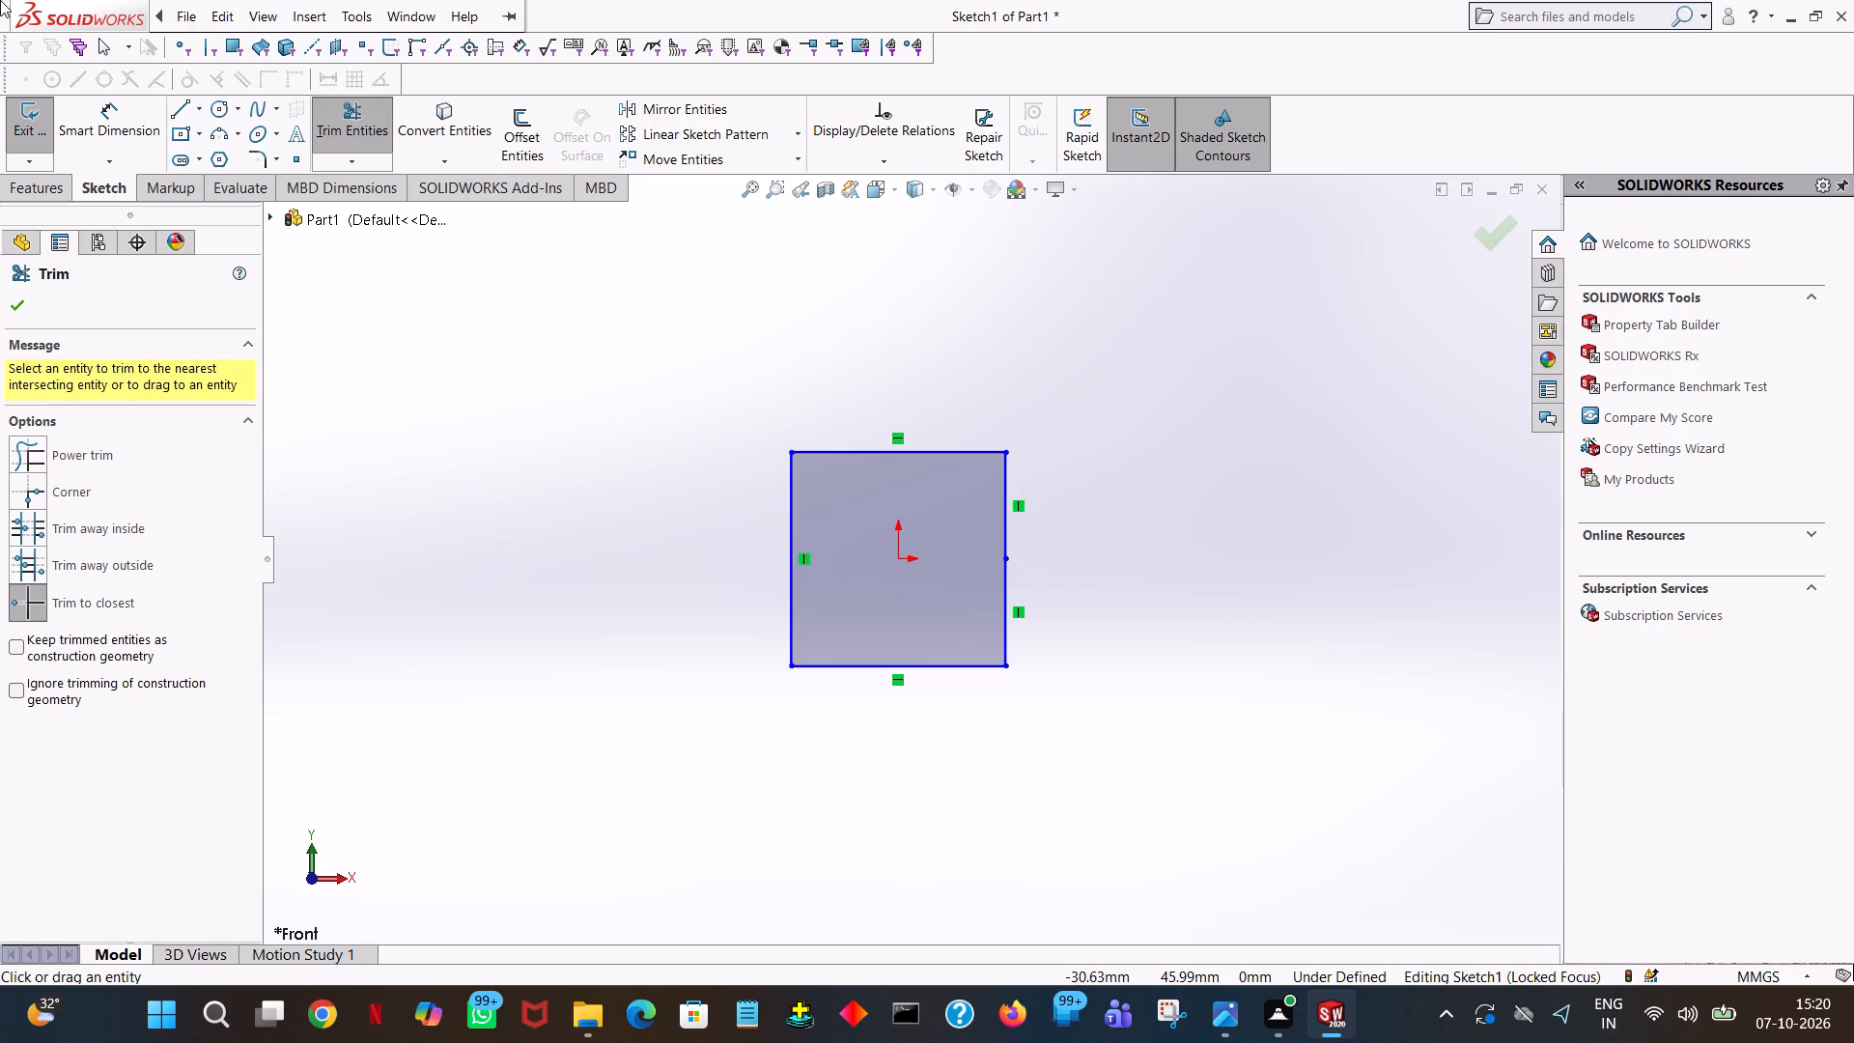
# Dimension the square's top edge and left side at 60 mm each.
pyautogui.click(109, 112)
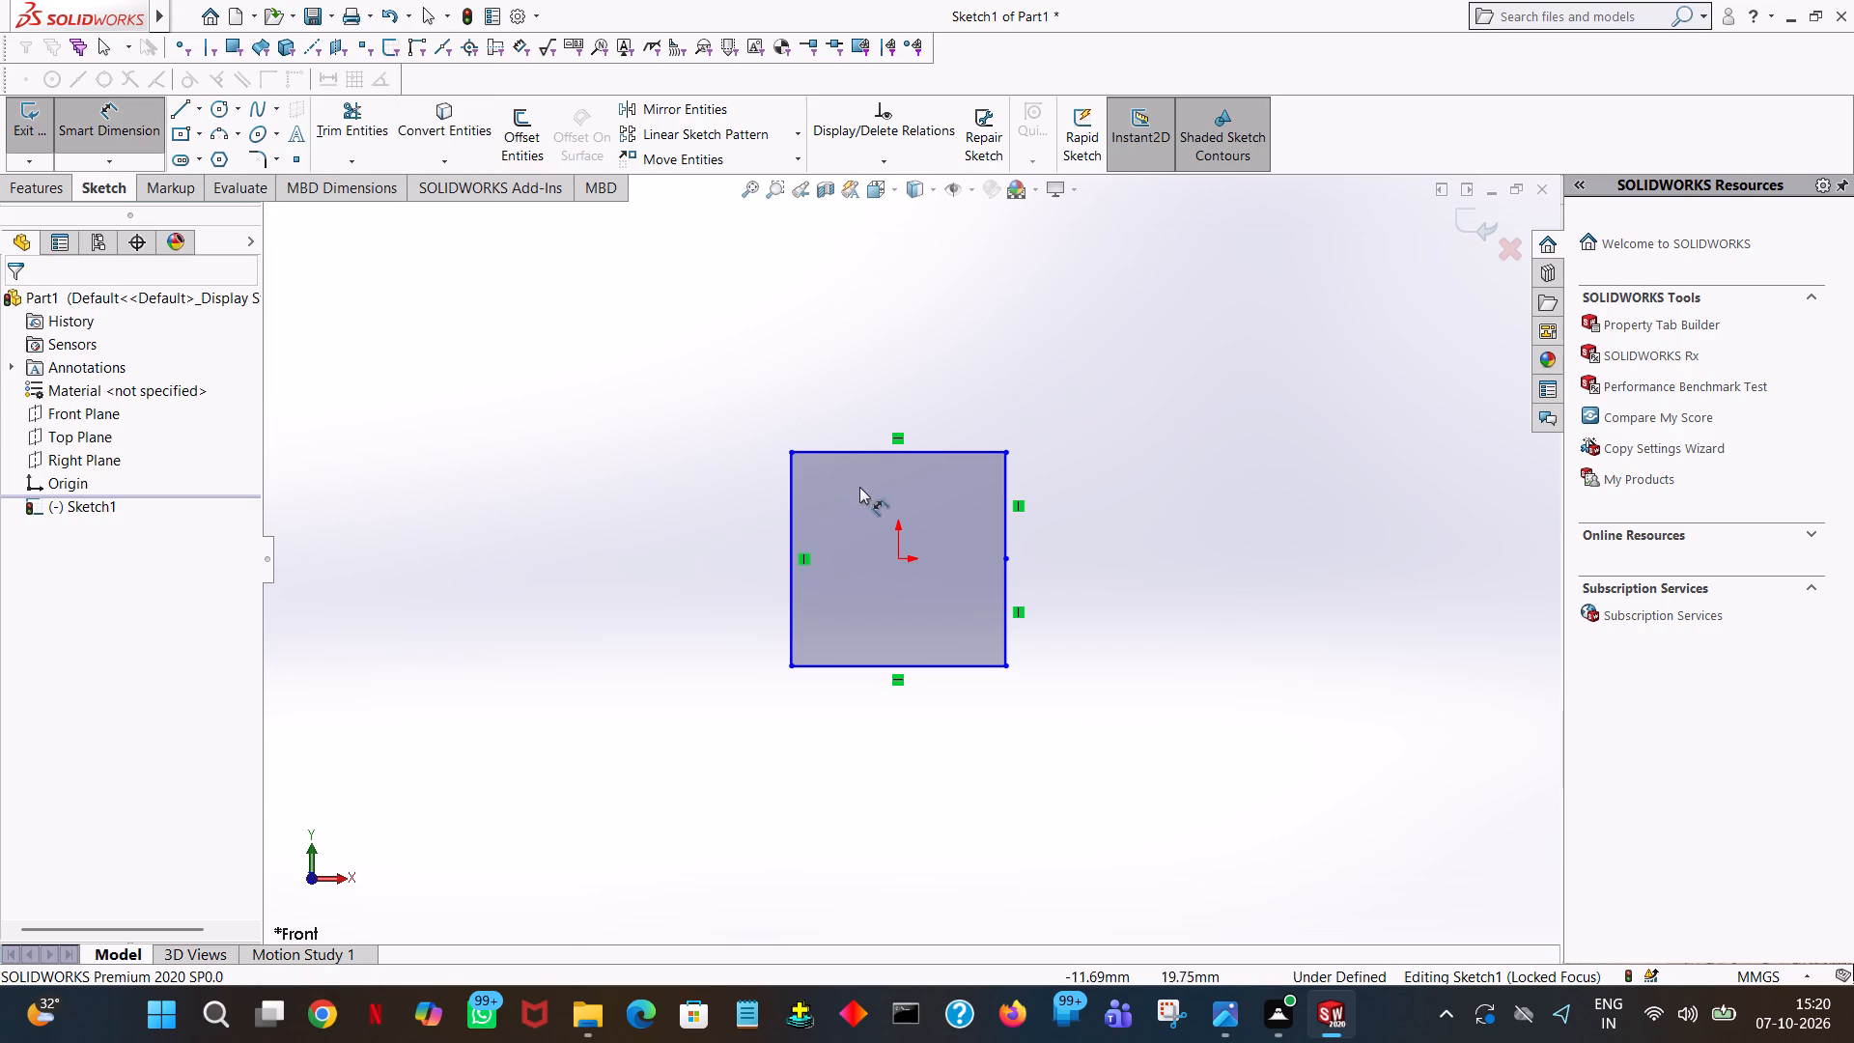
pyautogui.click(901, 451)
pyautogui.click(921, 392)
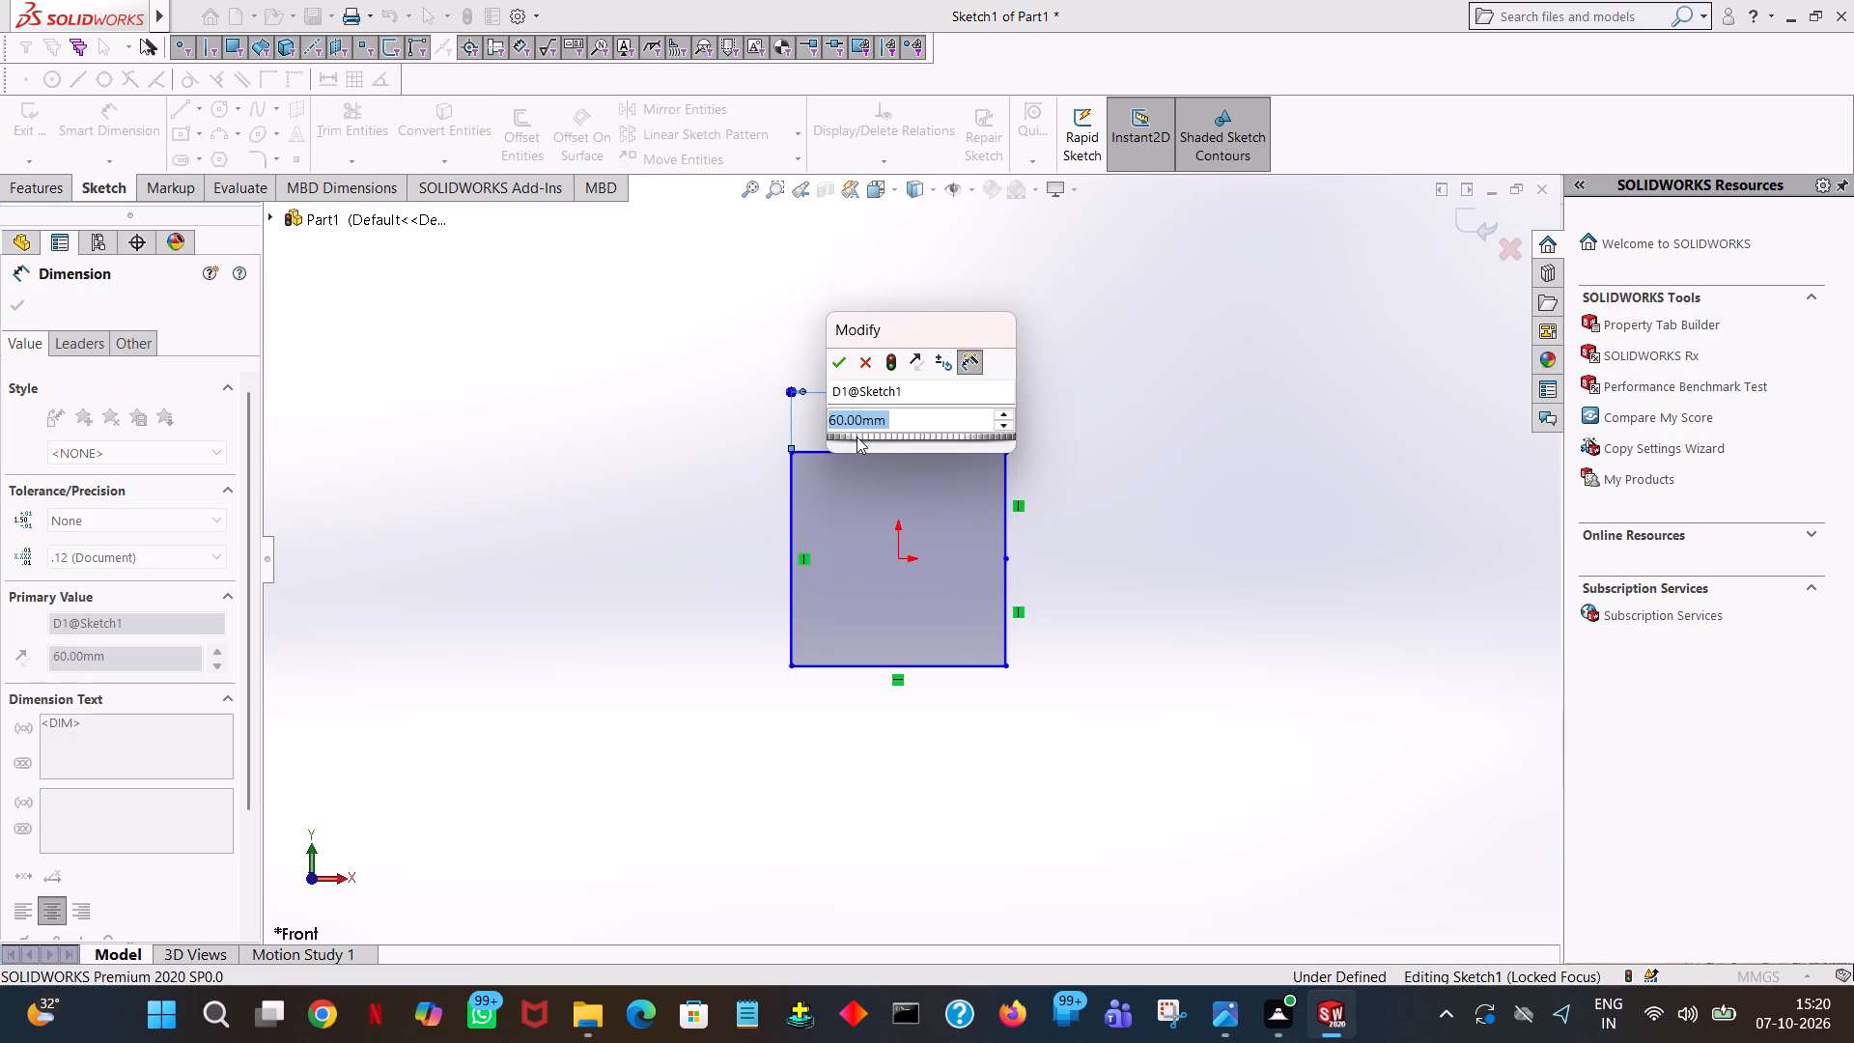
pyautogui.click(829, 368)
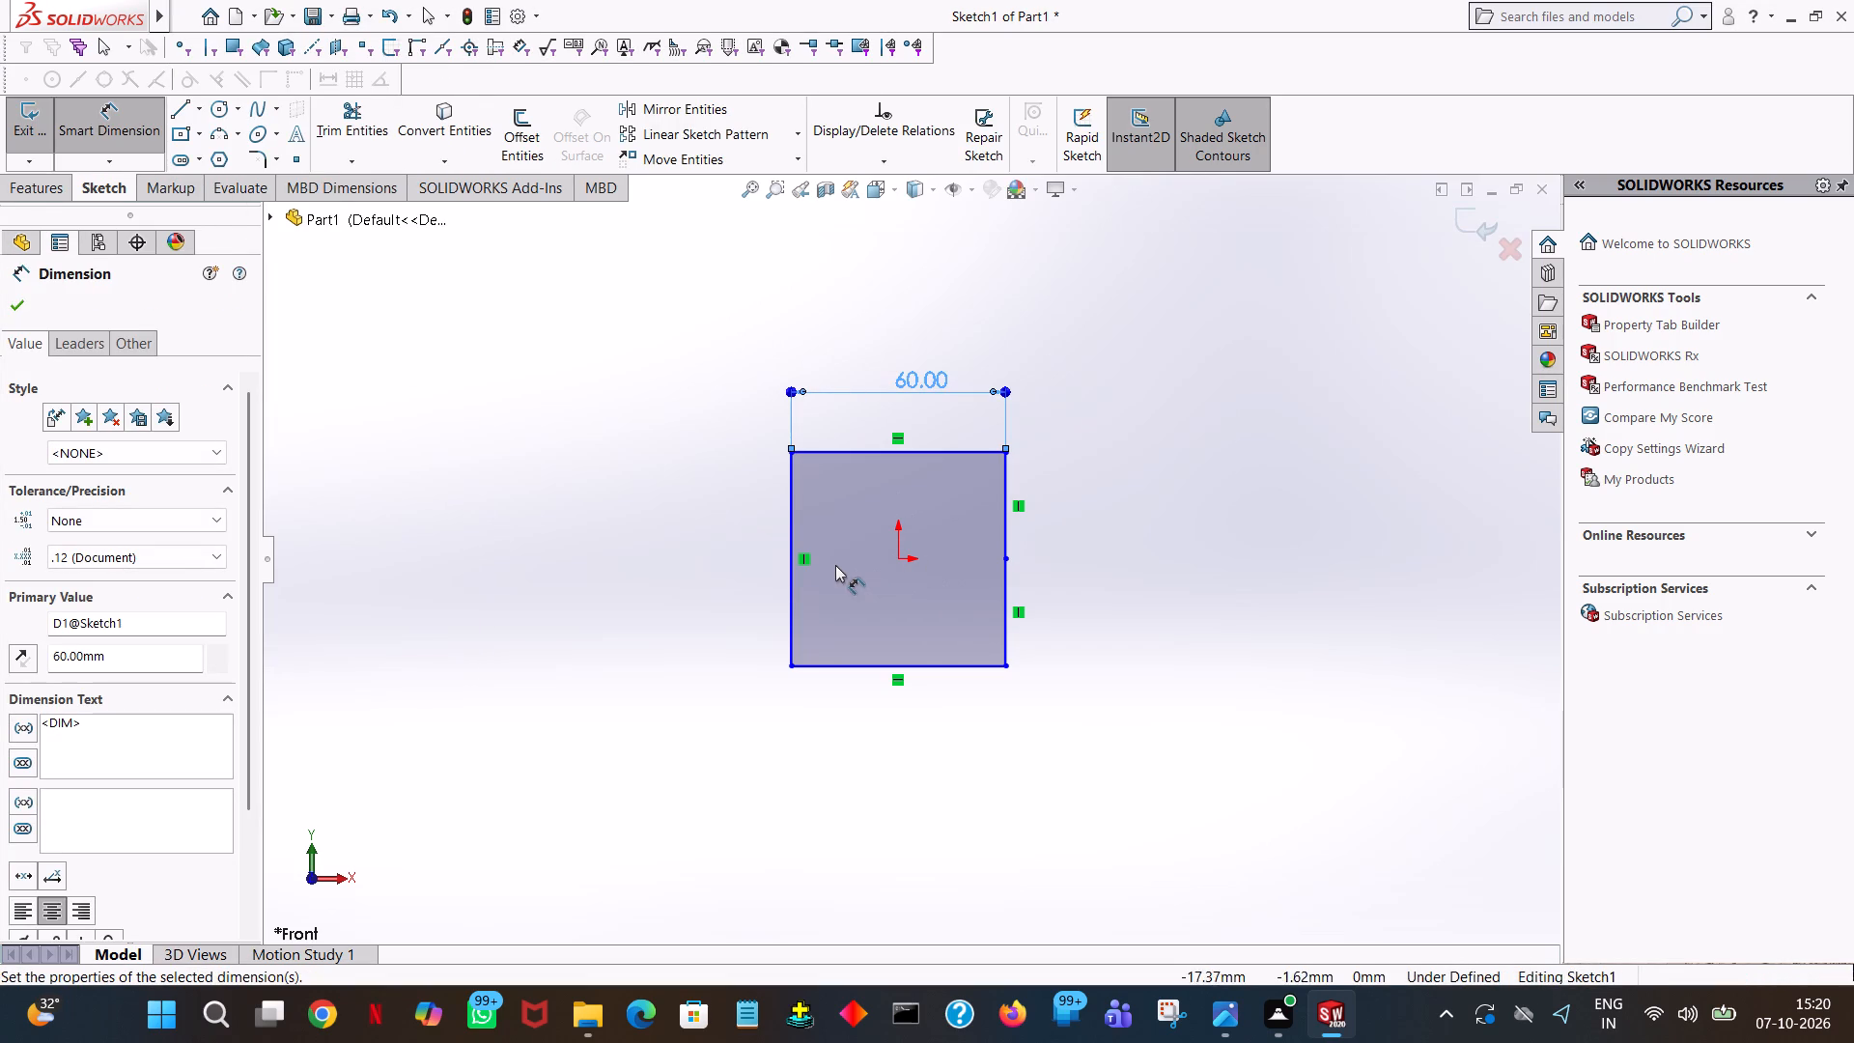
pyautogui.click(787, 581)
pyautogui.click(696, 590)
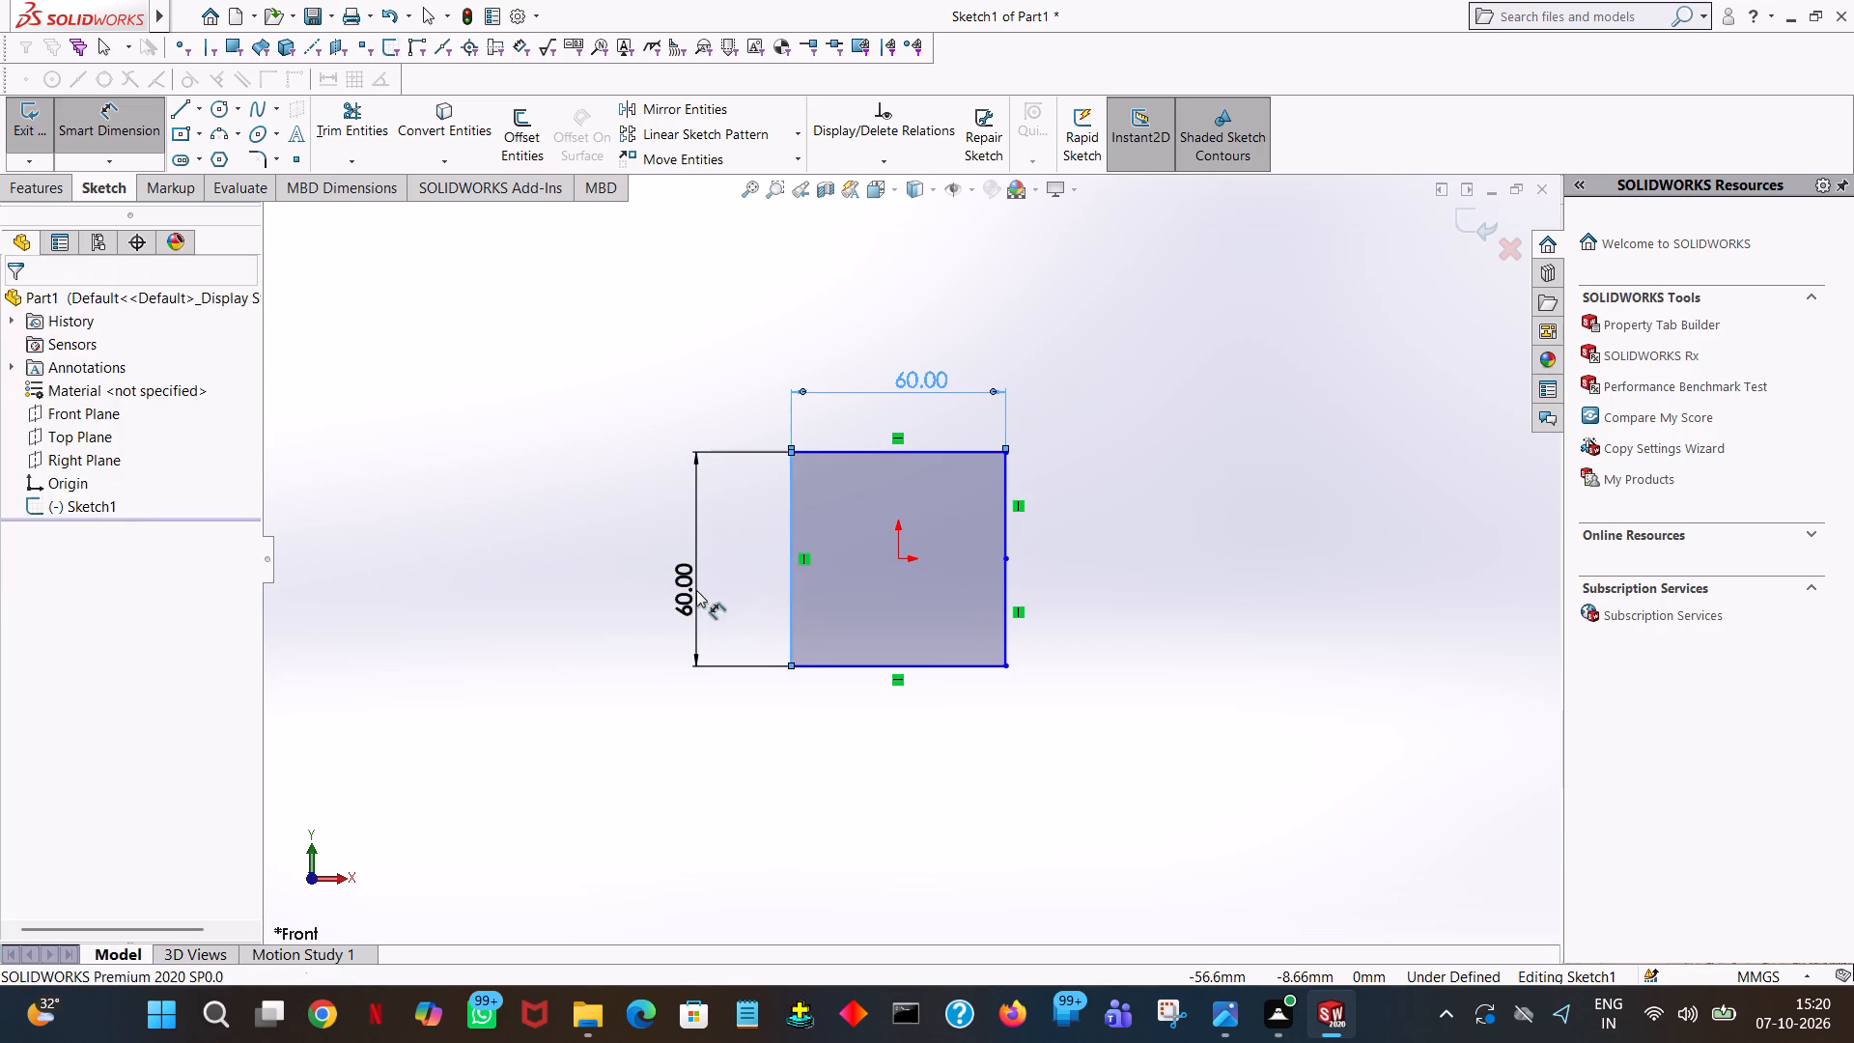
pyautogui.click(604, 565)
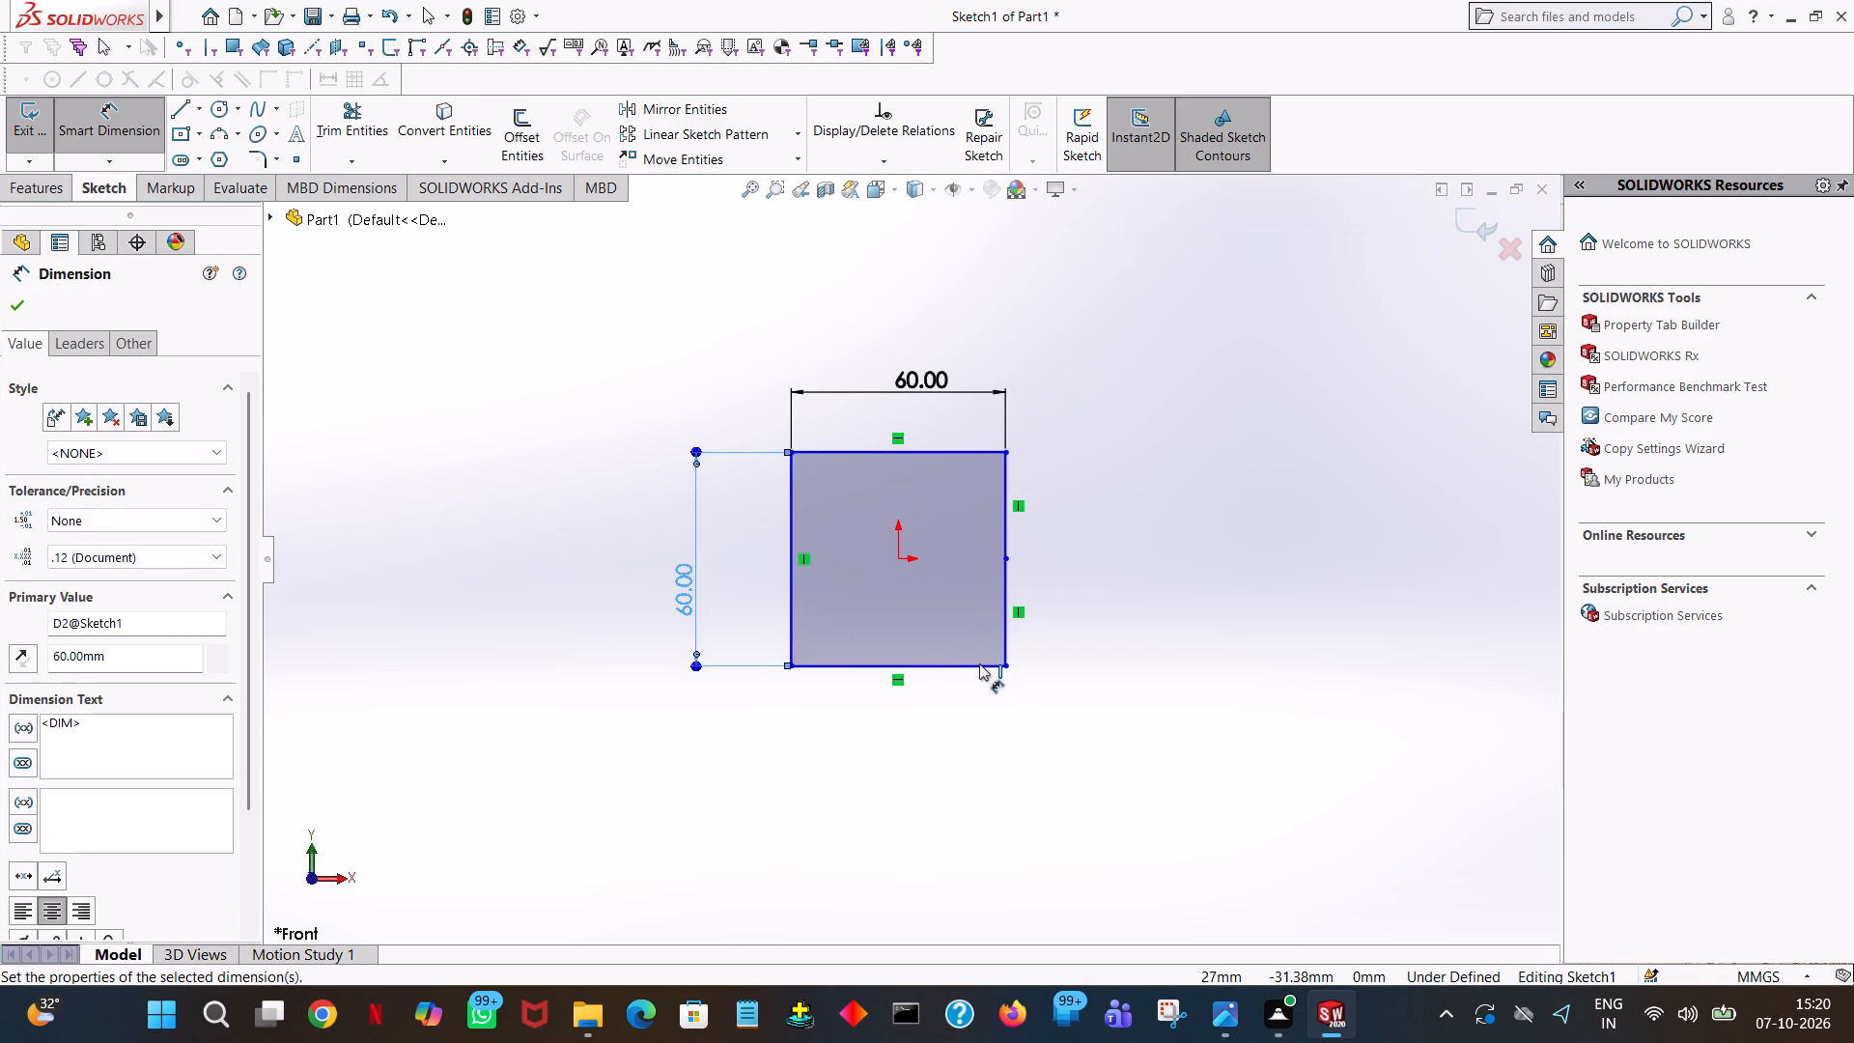
# Dimension the origin at 30 mm from the square's left side and 30 mm from its top edge.
pyautogui.click(792, 570)
pyautogui.click(894, 554)
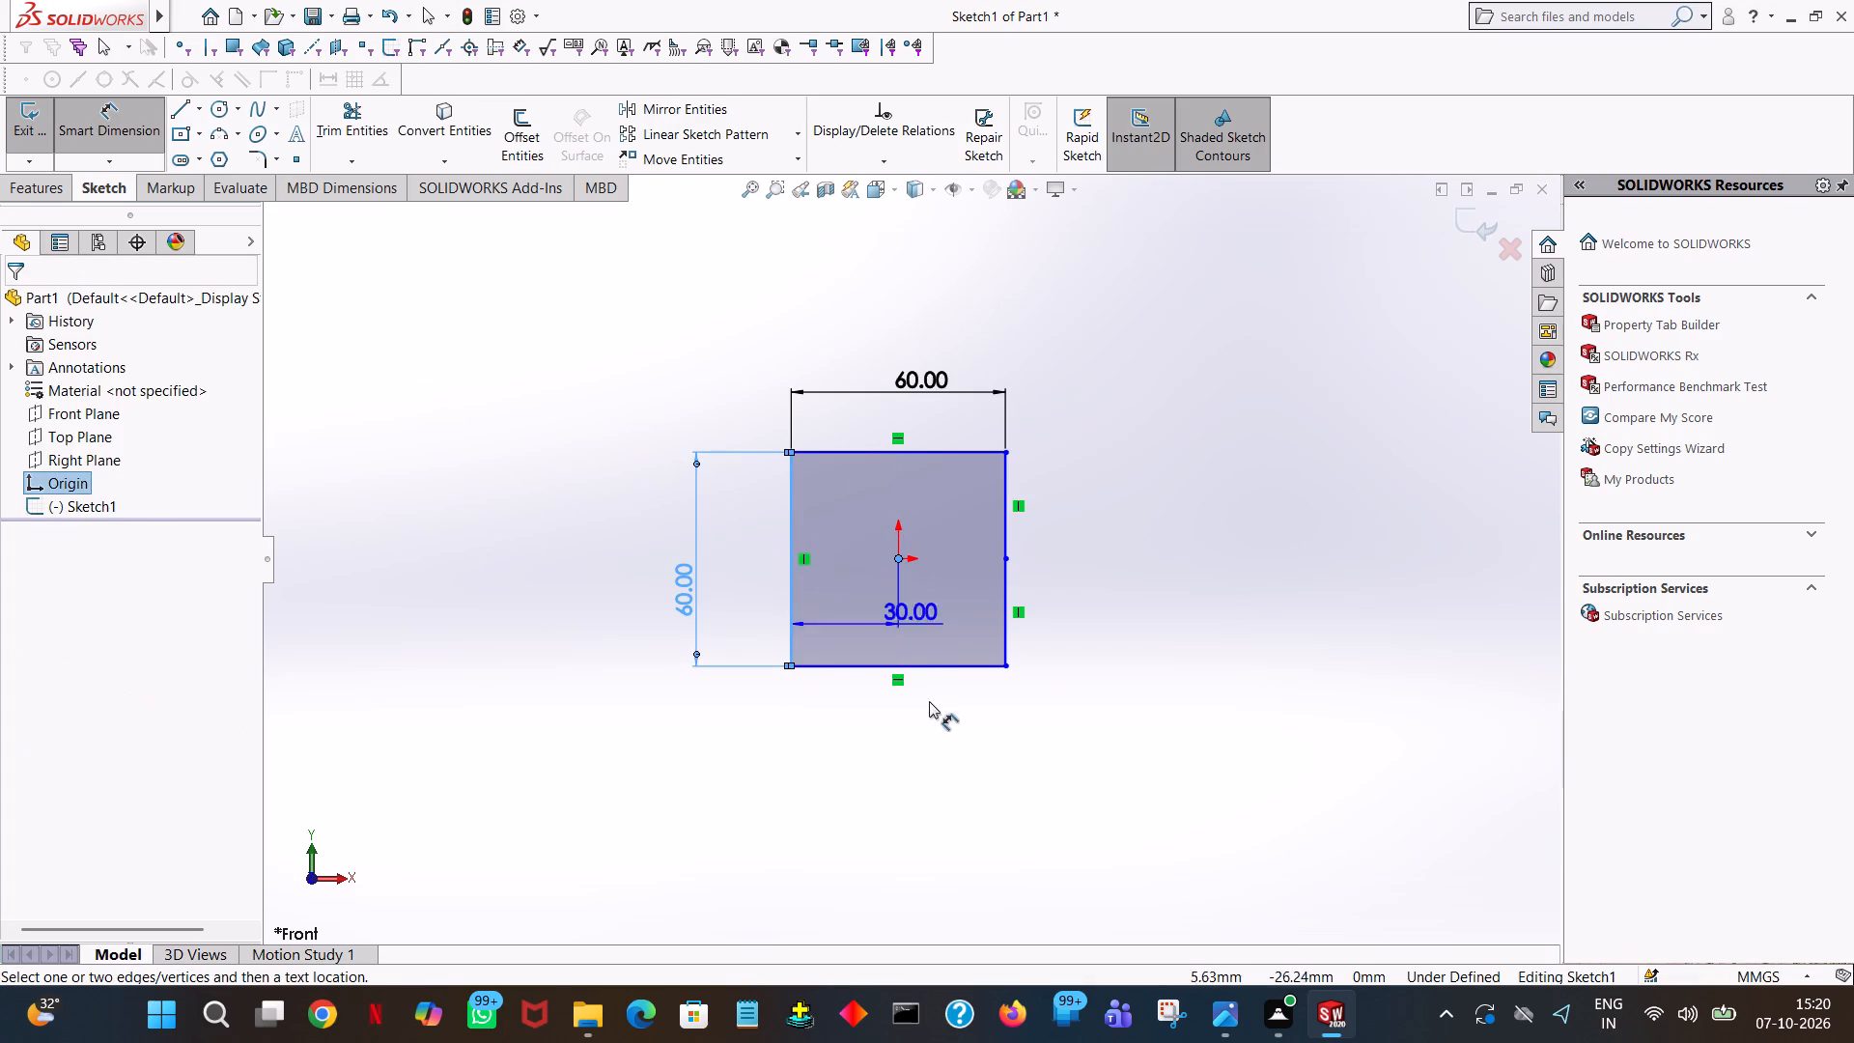
pyautogui.click(929, 710)
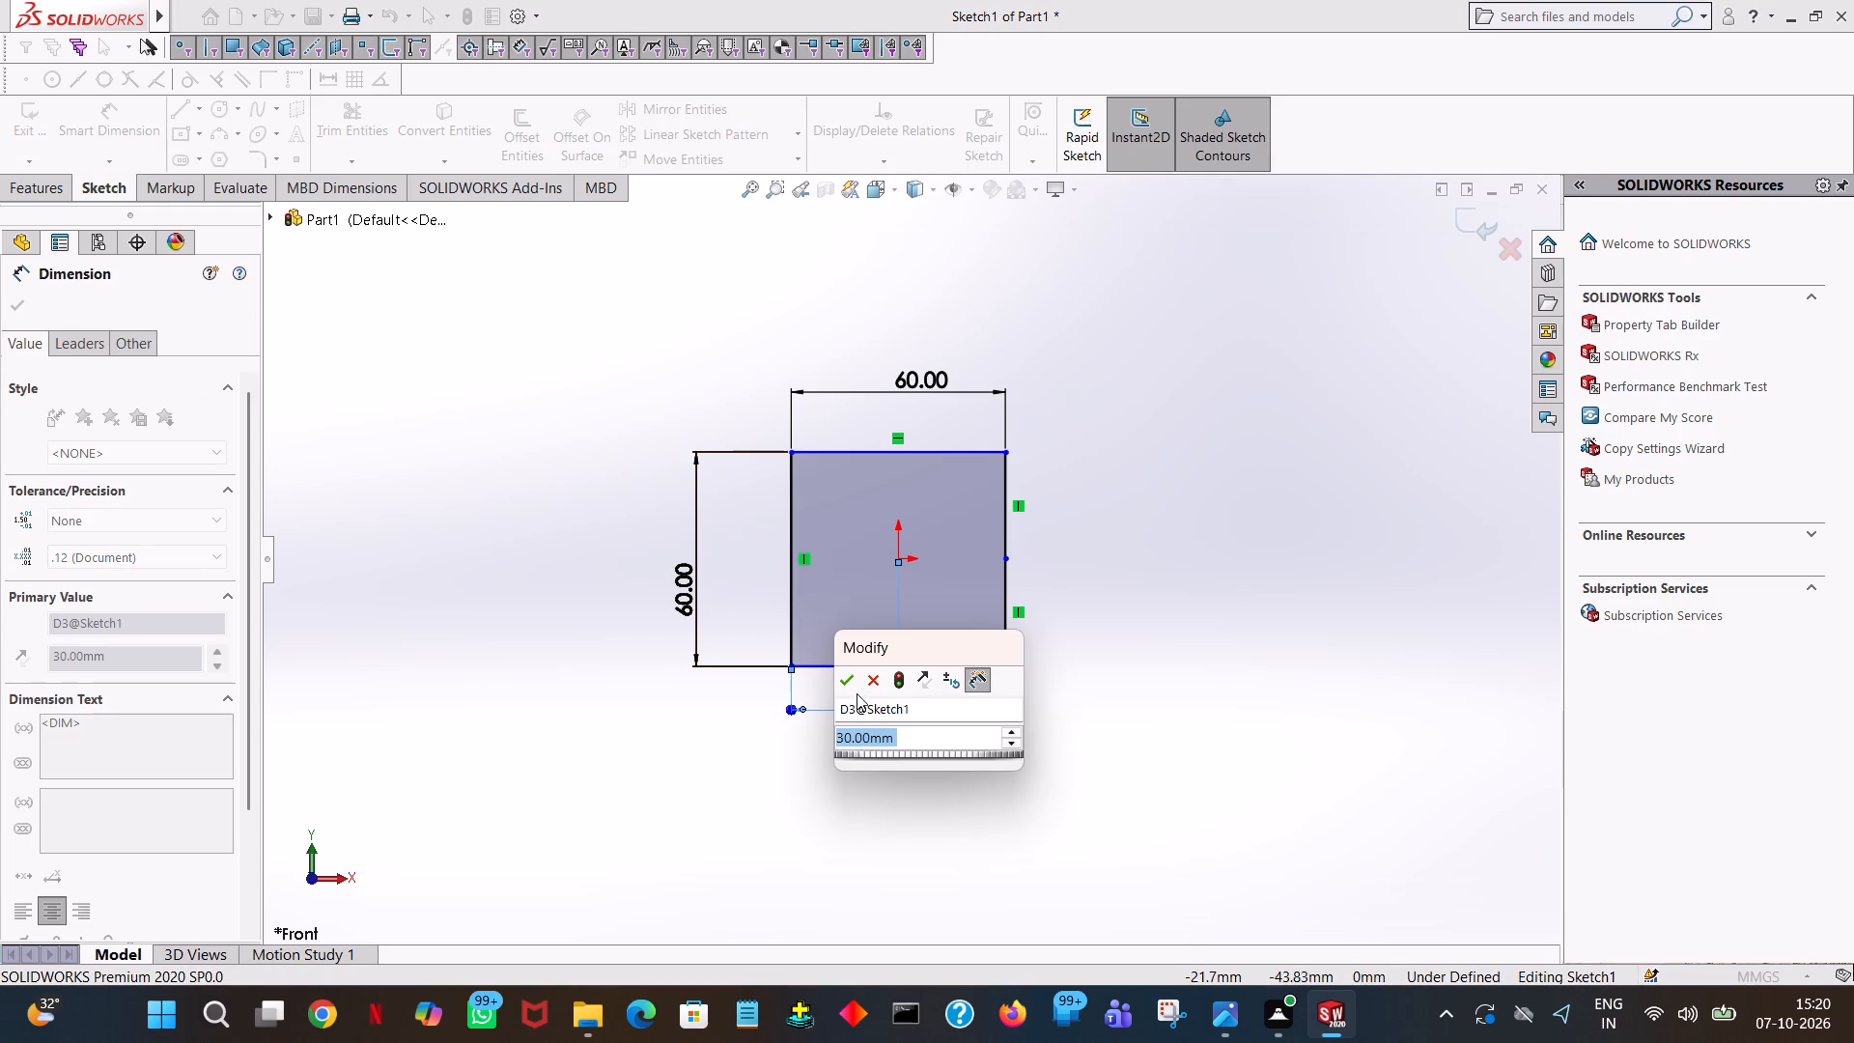
pyautogui.click(851, 682)
pyautogui.click(944, 447)
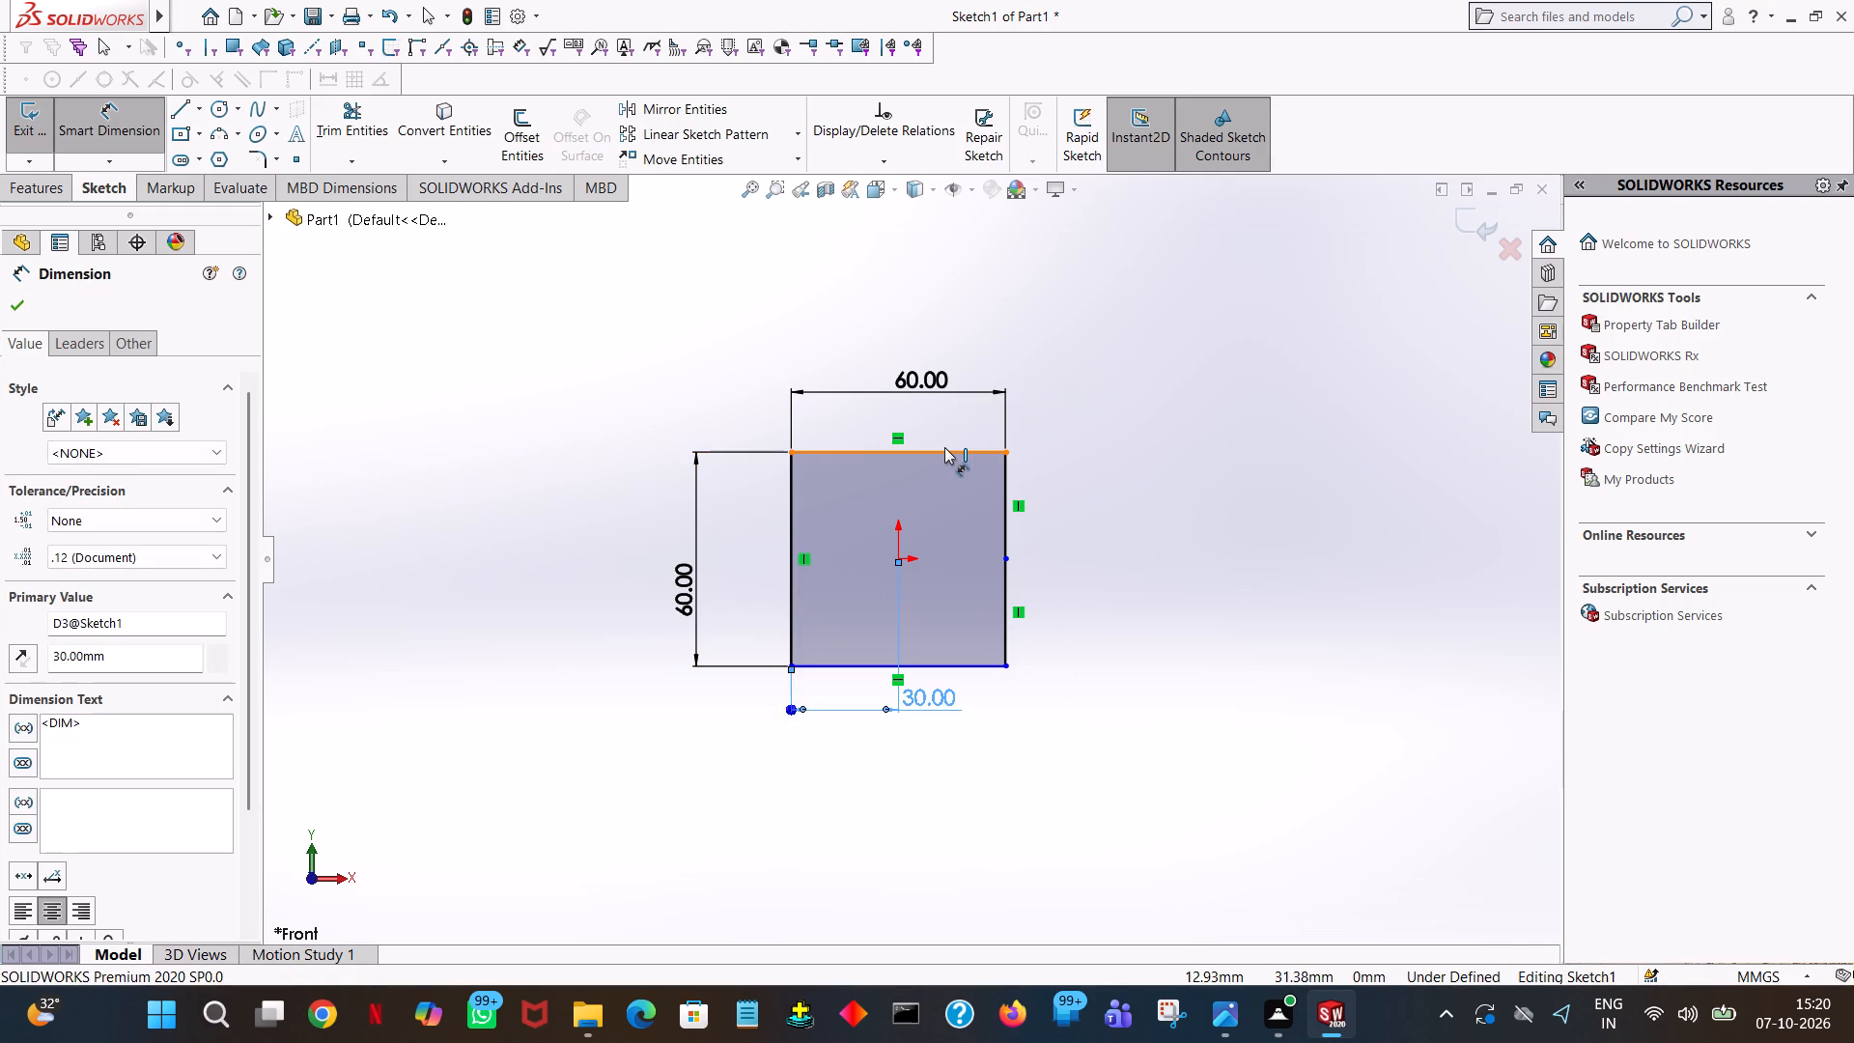
pyautogui.click(898, 555)
pyautogui.click(1084, 533)
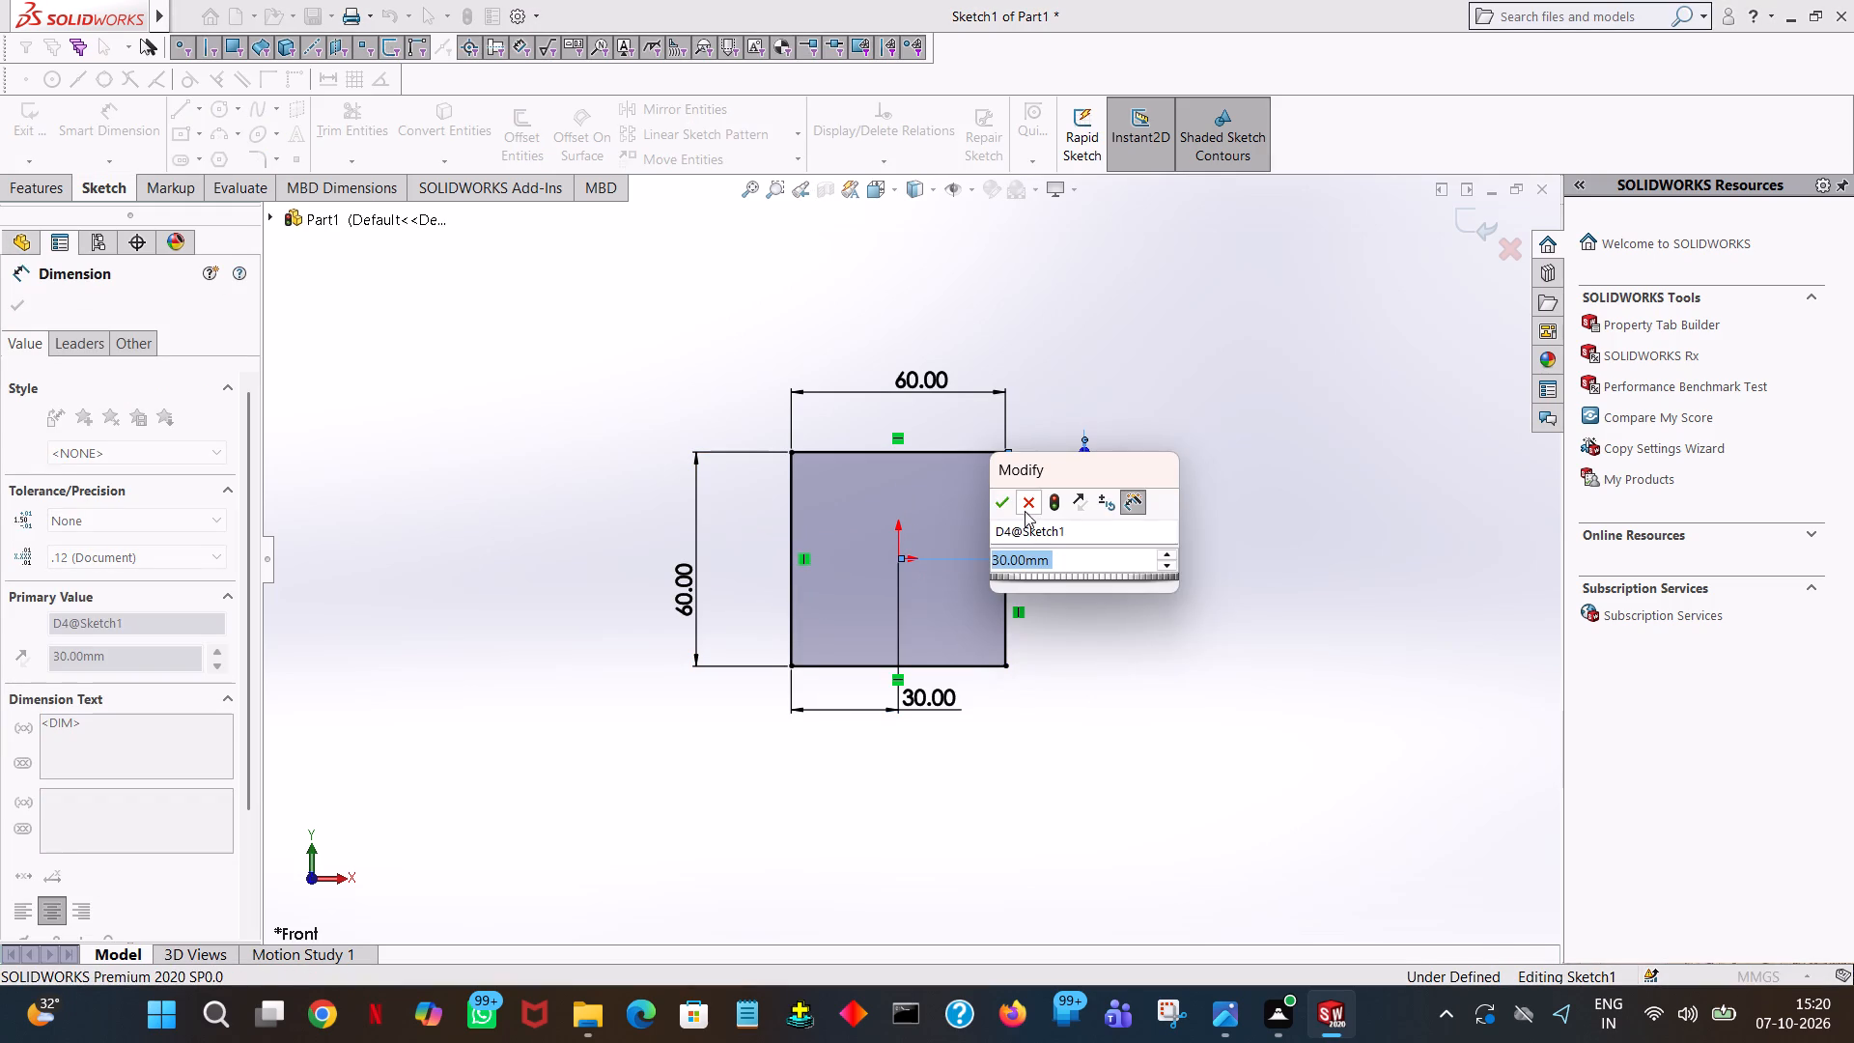
pyautogui.click(1002, 503)
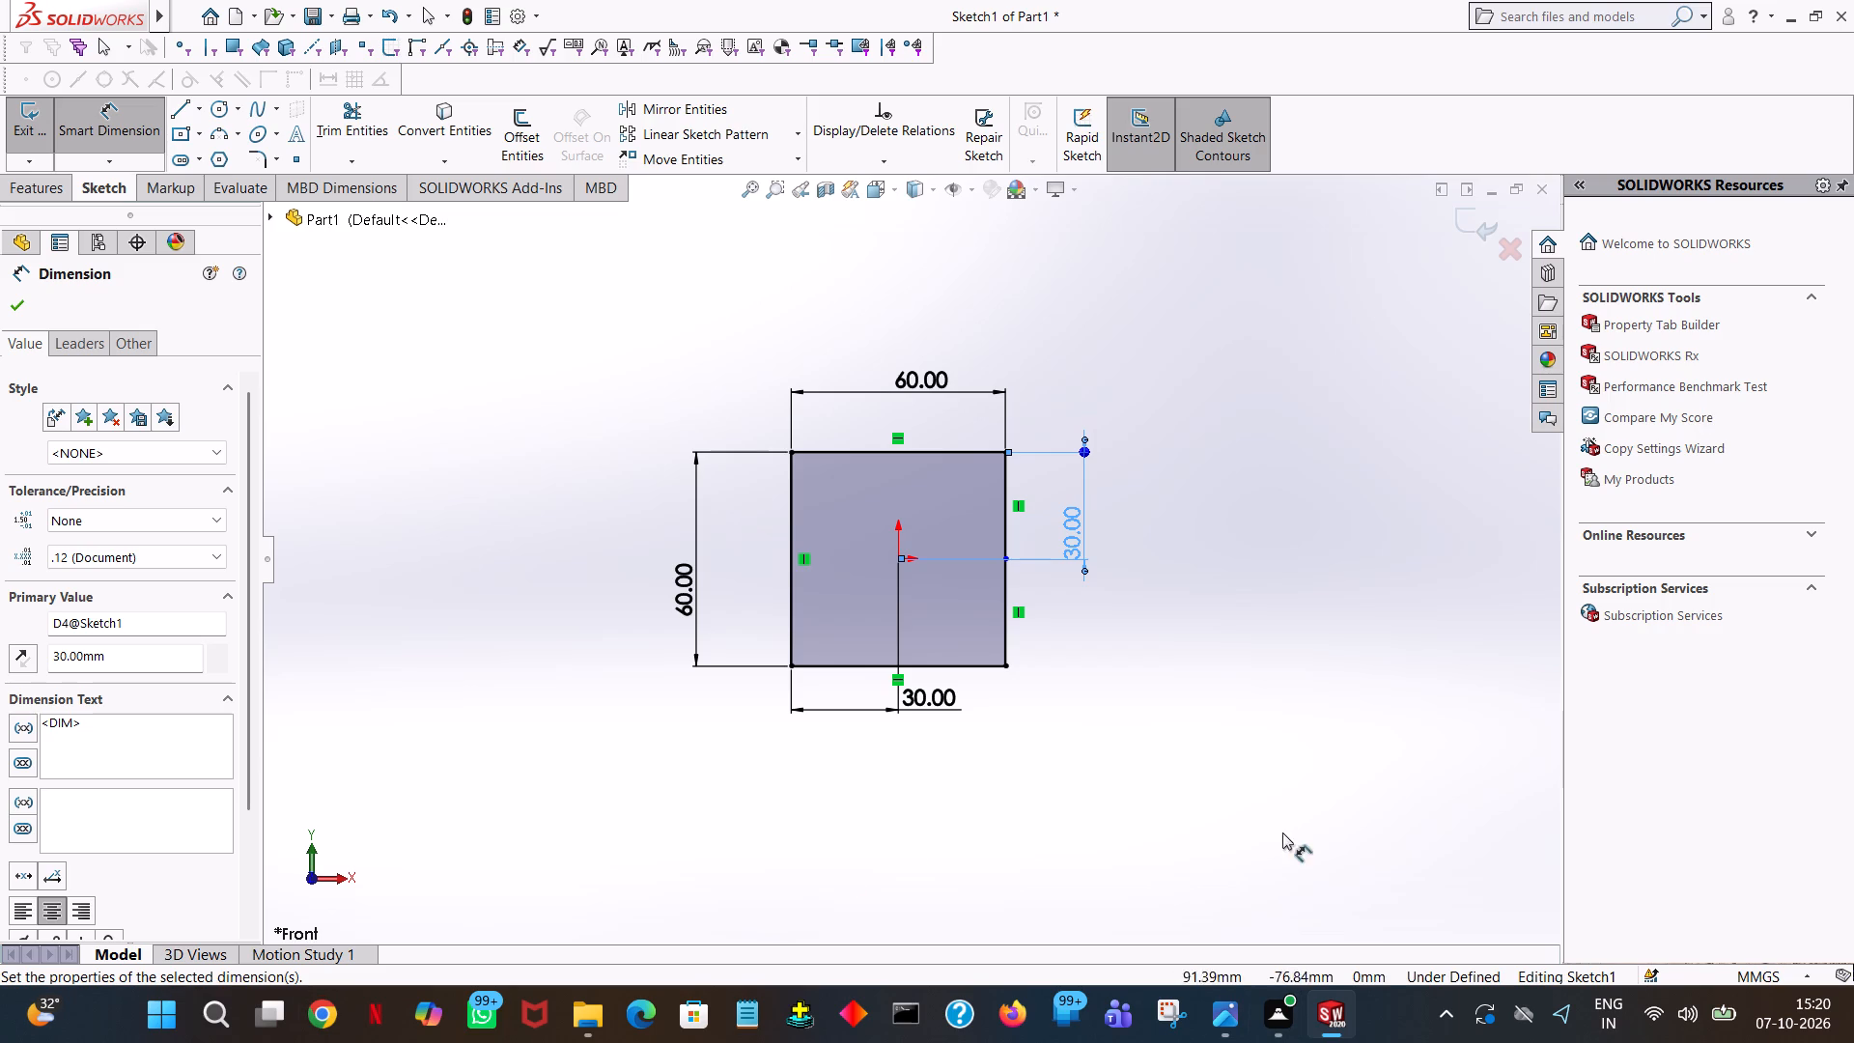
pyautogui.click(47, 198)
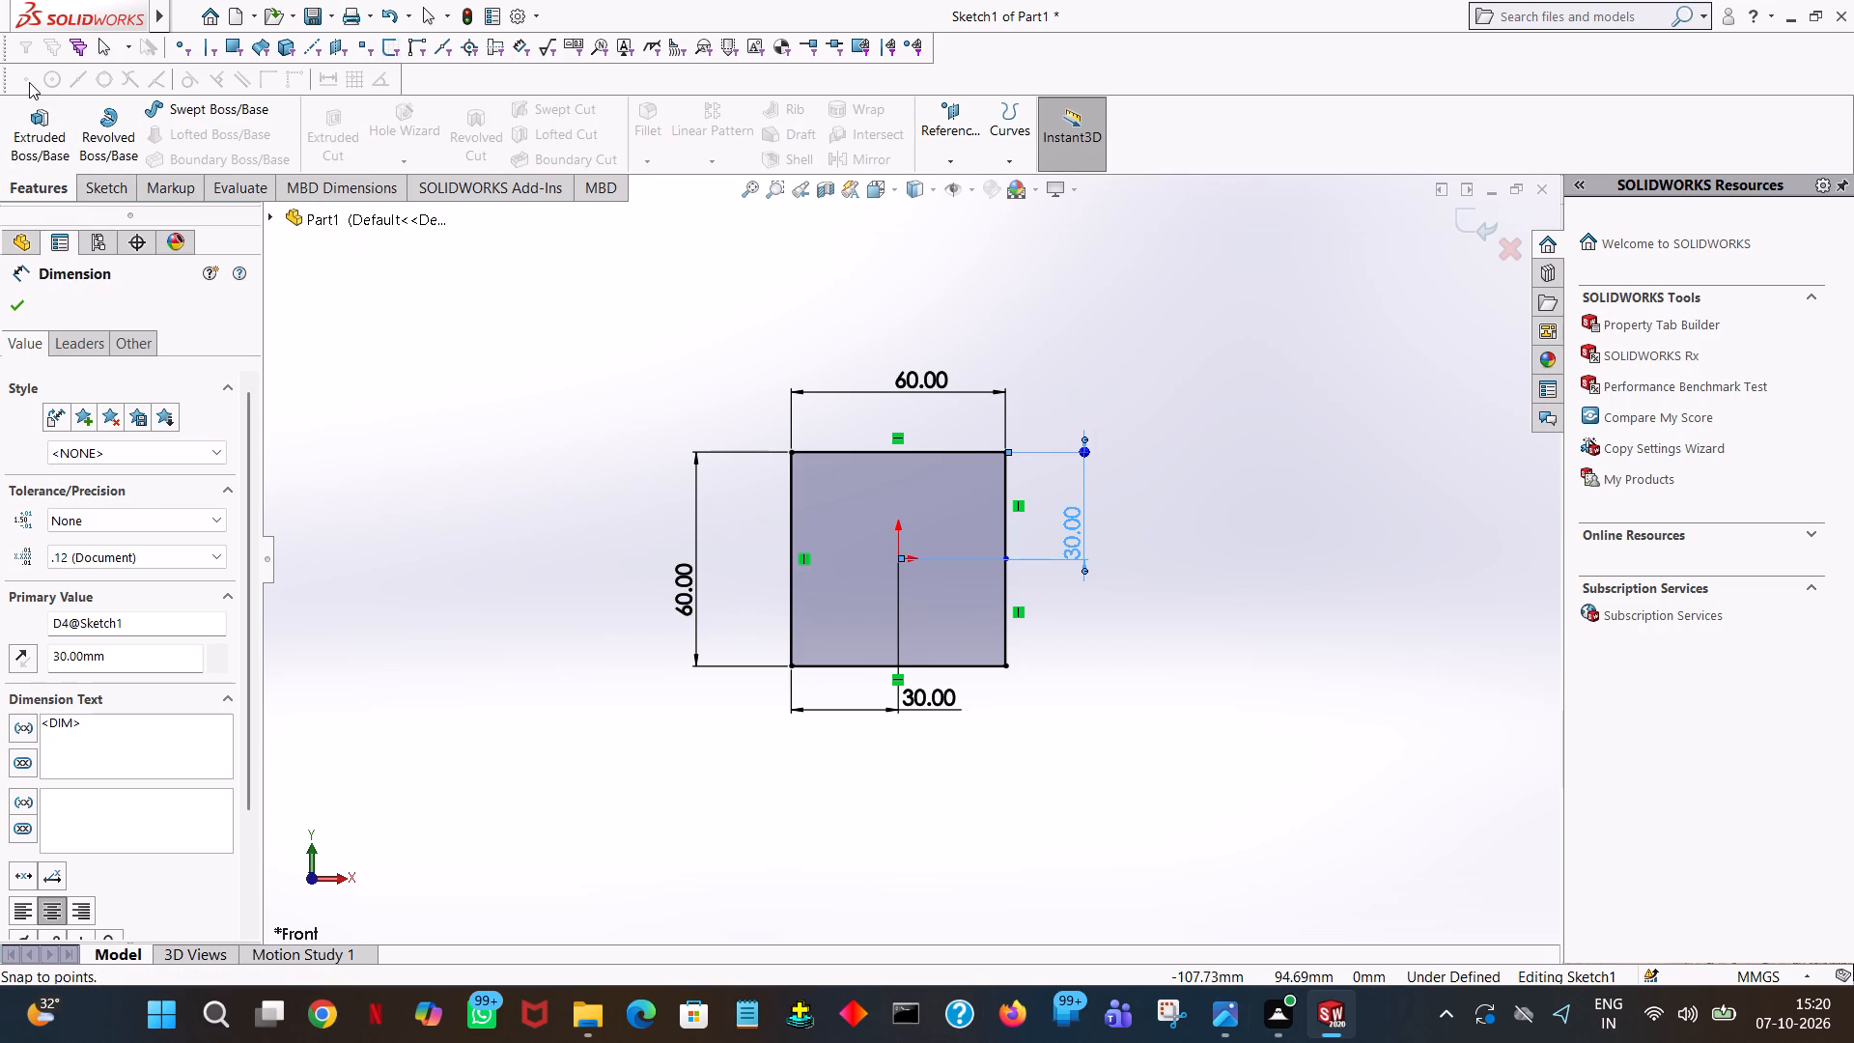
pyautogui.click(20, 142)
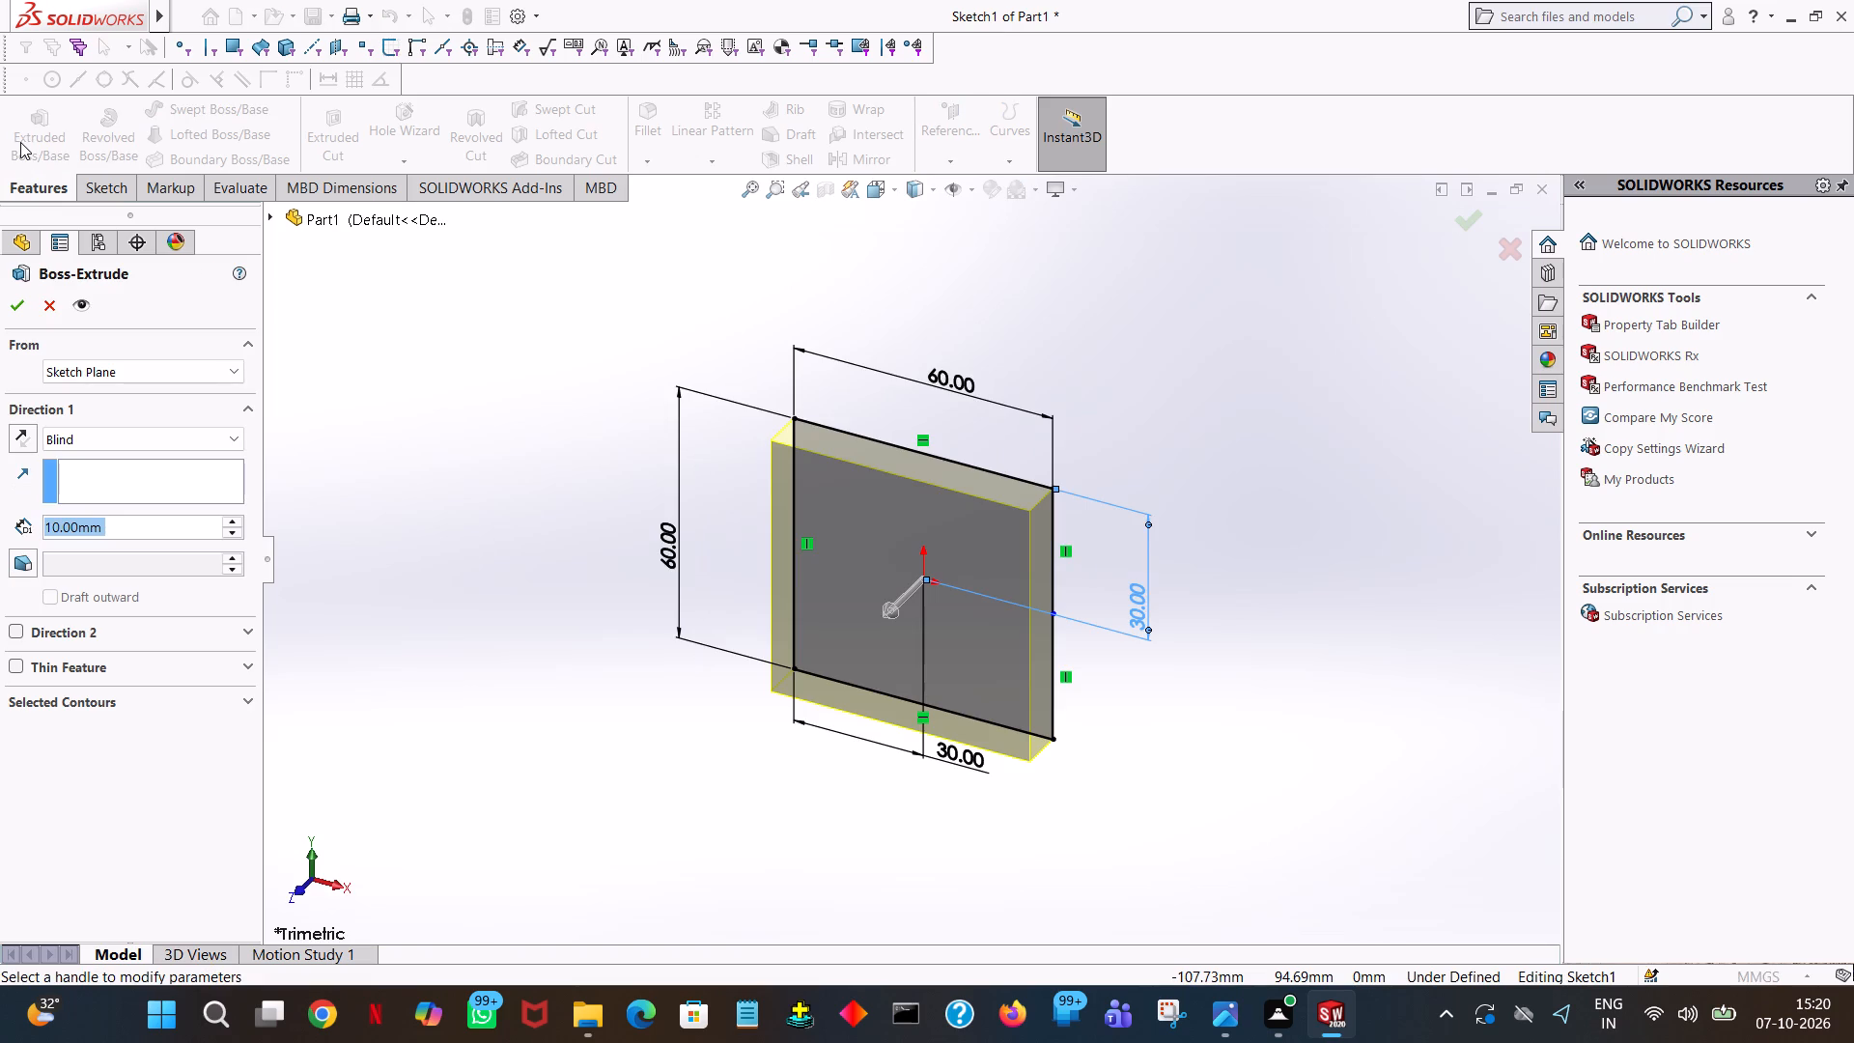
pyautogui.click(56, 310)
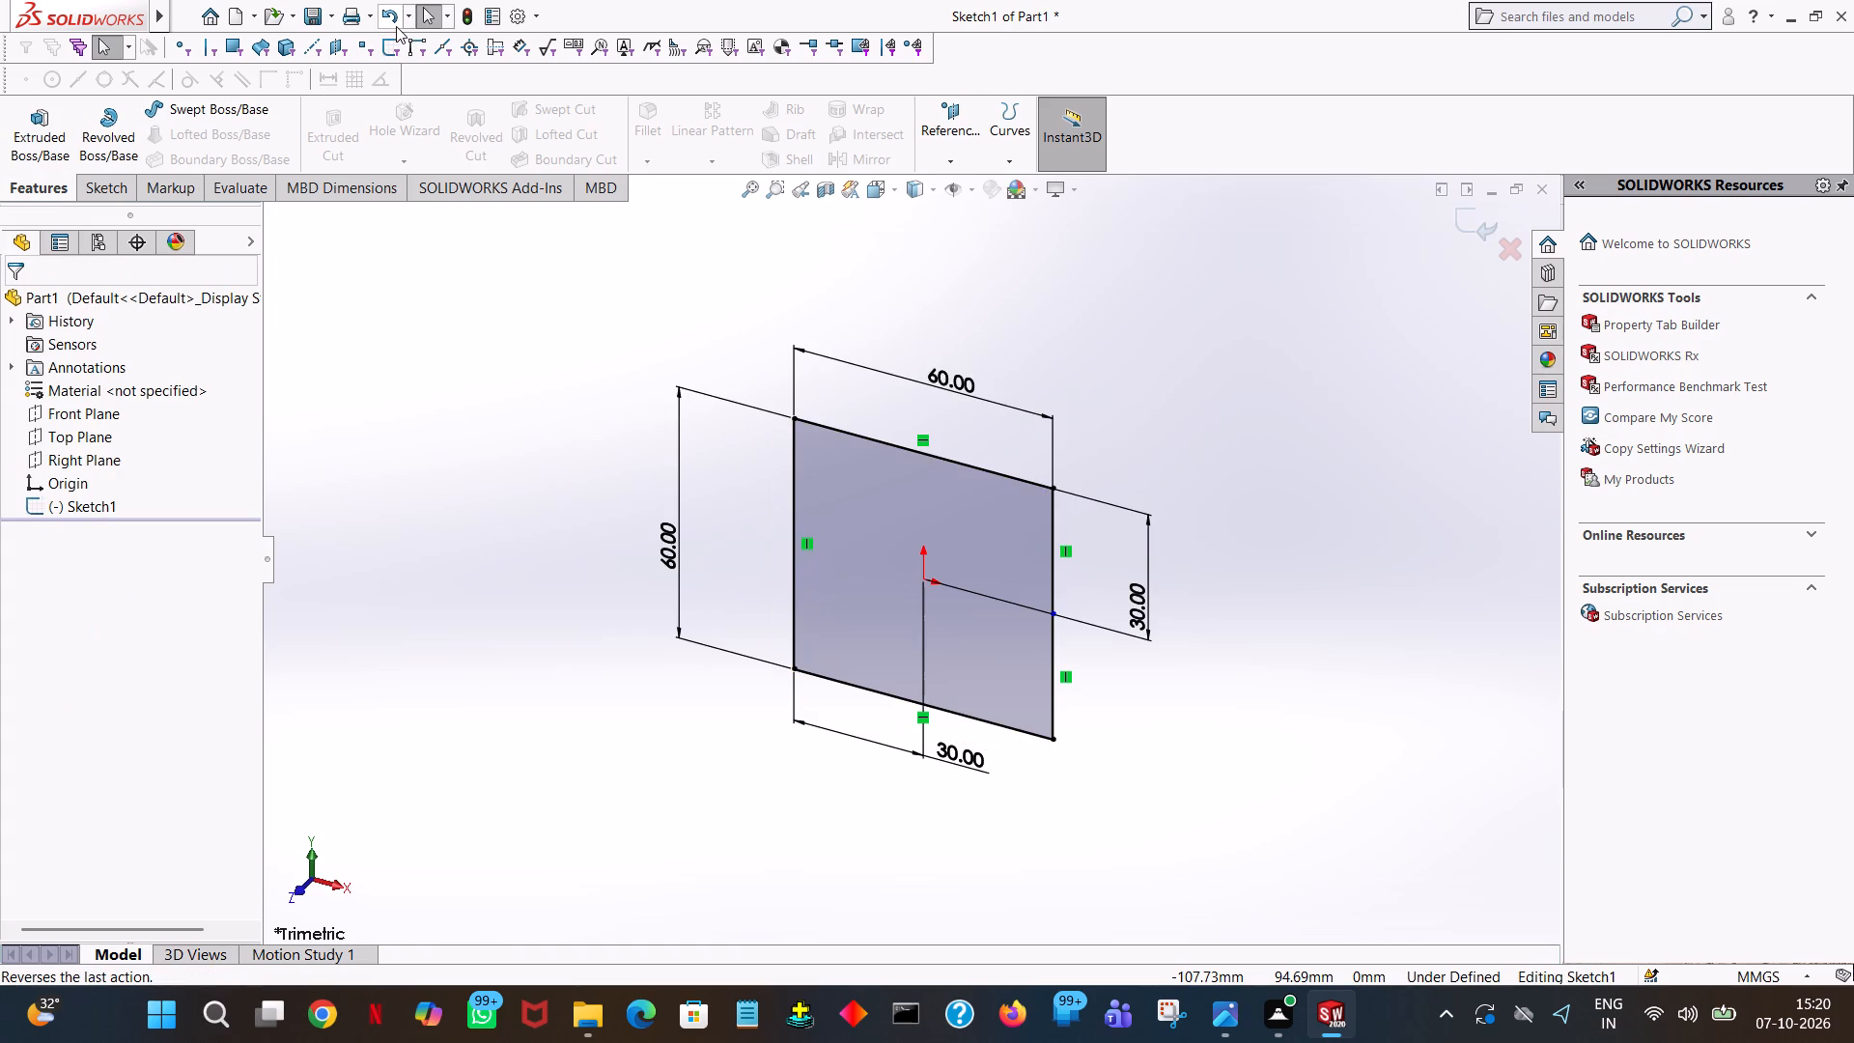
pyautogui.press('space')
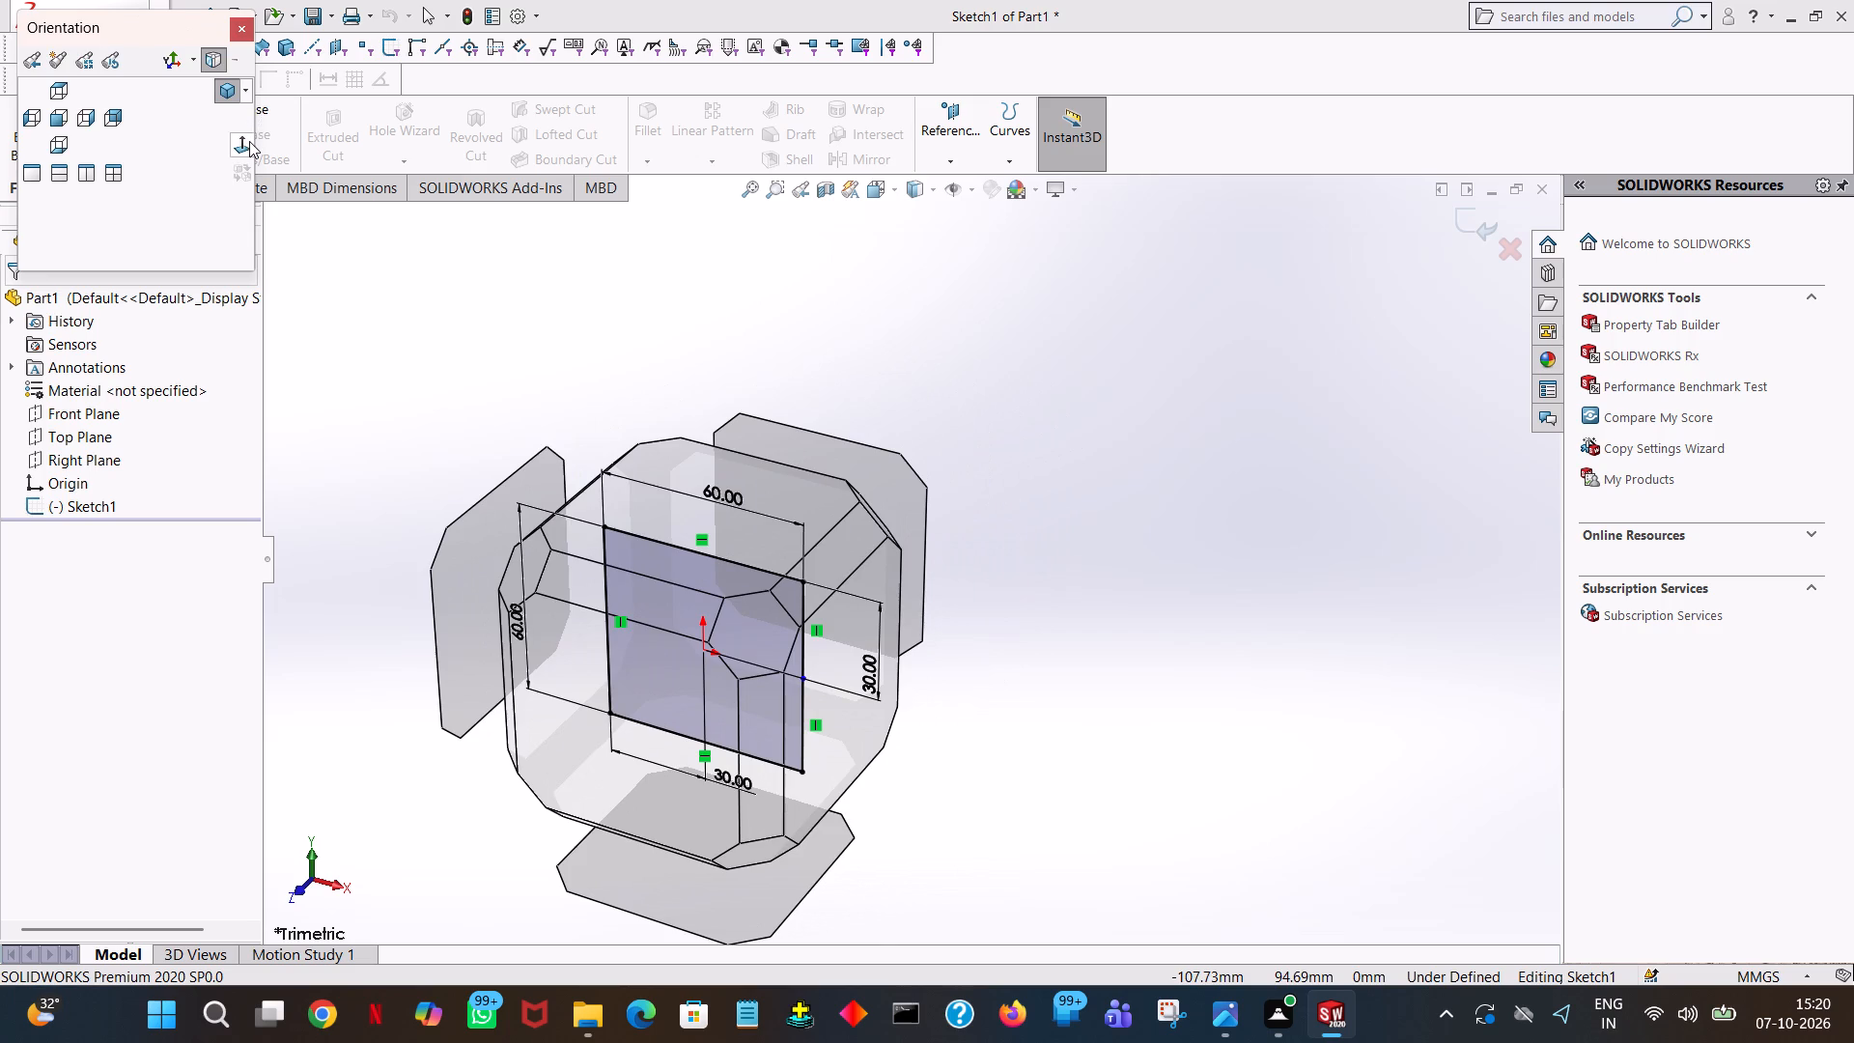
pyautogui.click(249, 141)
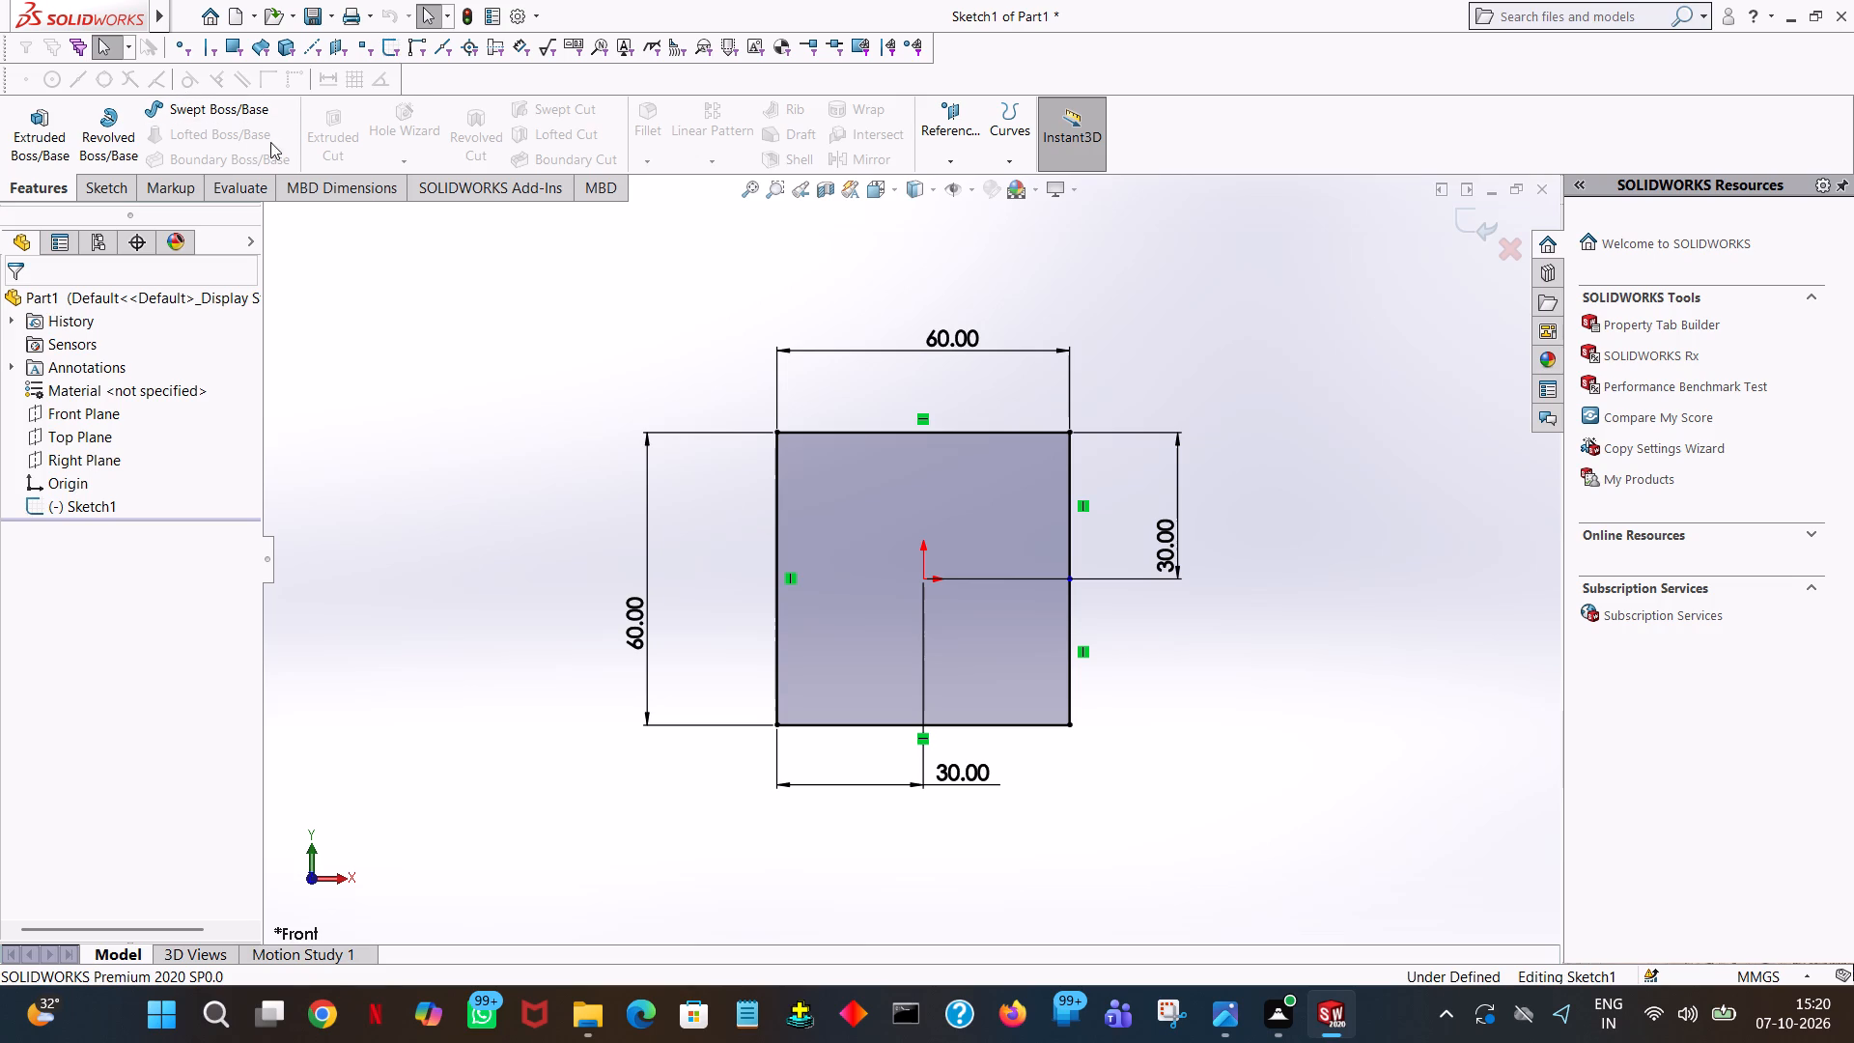
# Draw a 24 mm line up the square's left side from its bottom corner, then a 6 mm horizontal line inward.
pyautogui.click(104, 196)
pyautogui.click(181, 116)
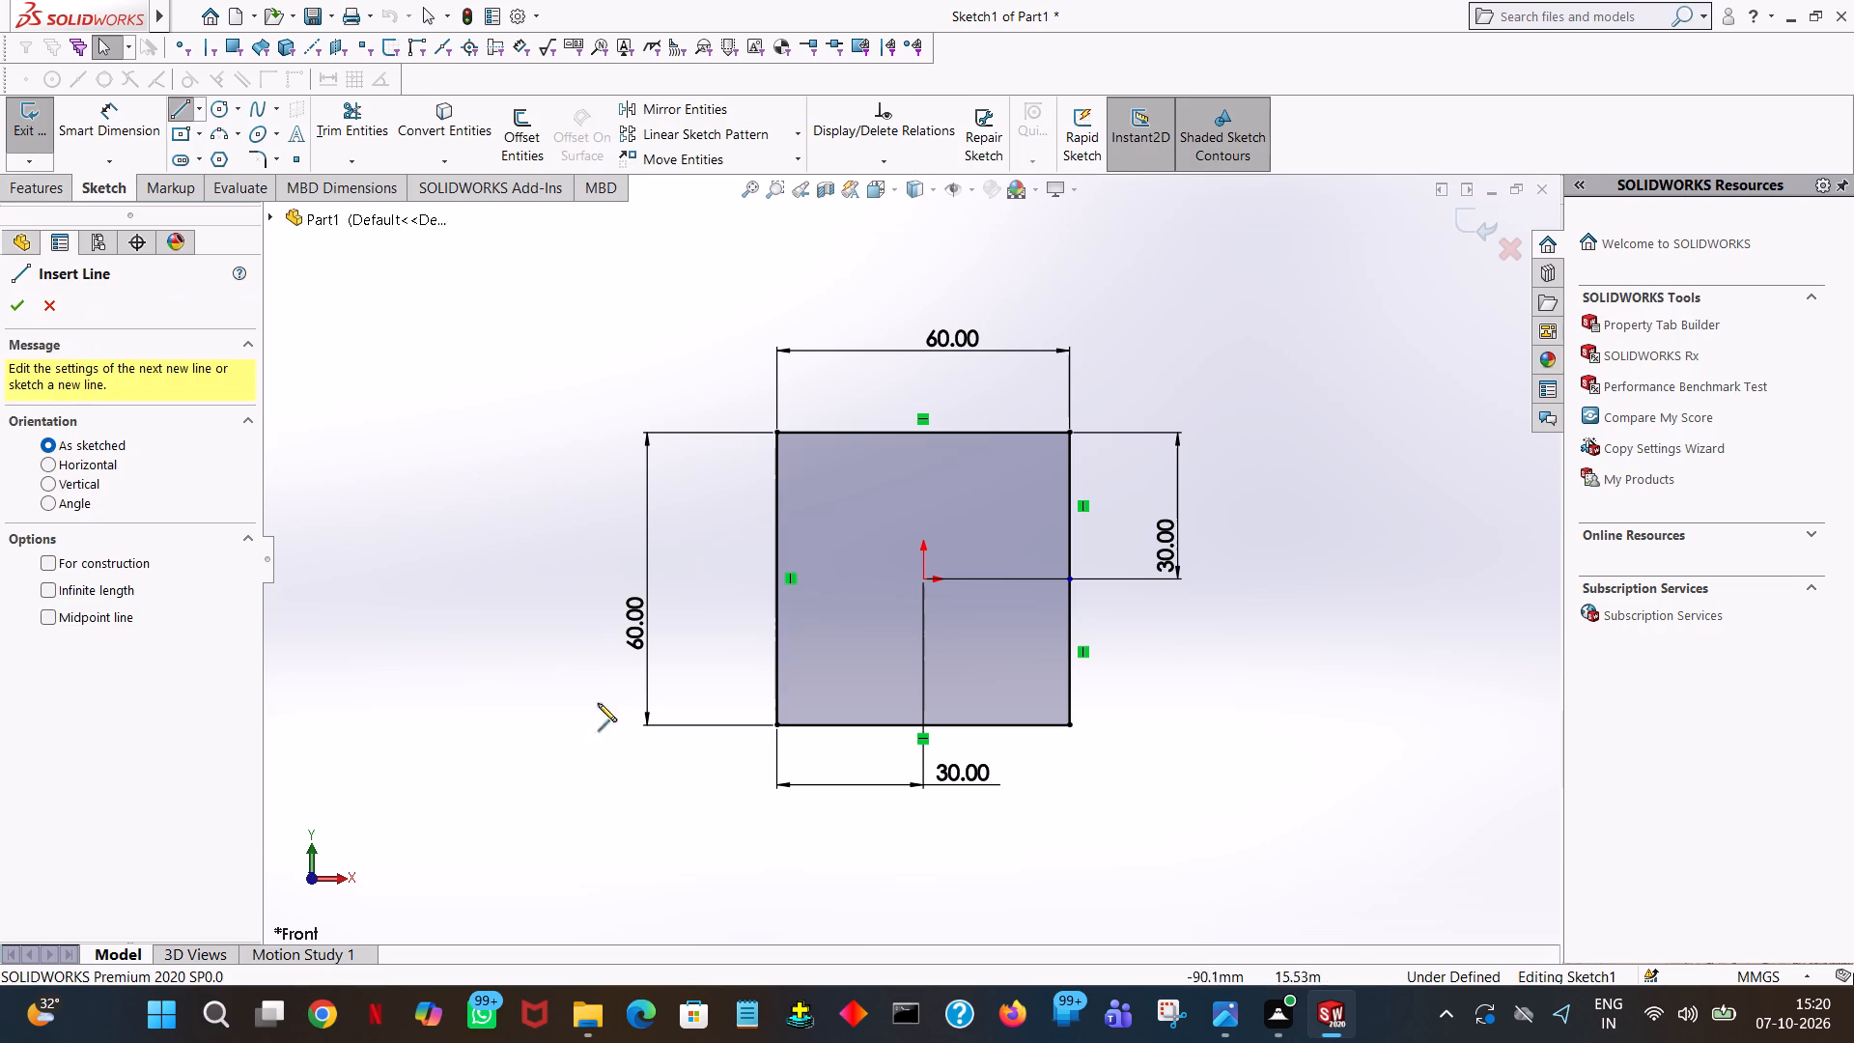
pyautogui.click(775, 726)
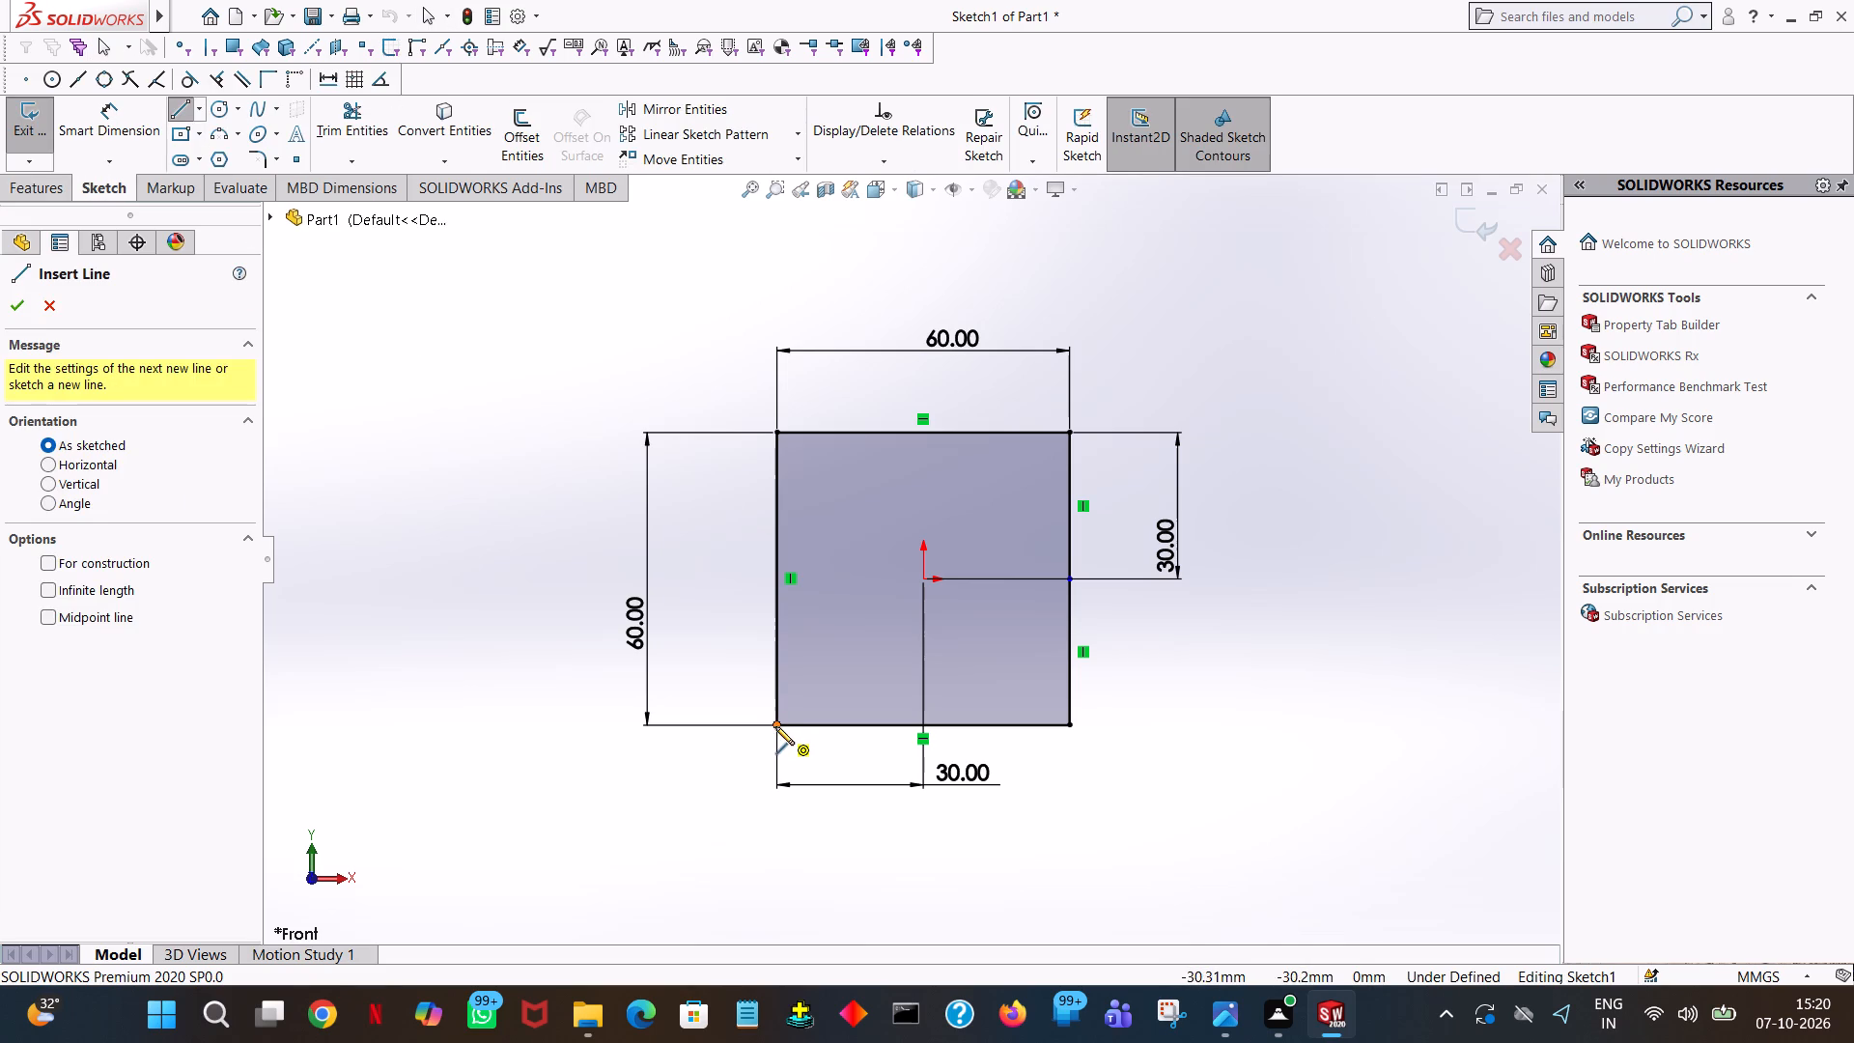
pyautogui.click(779, 629)
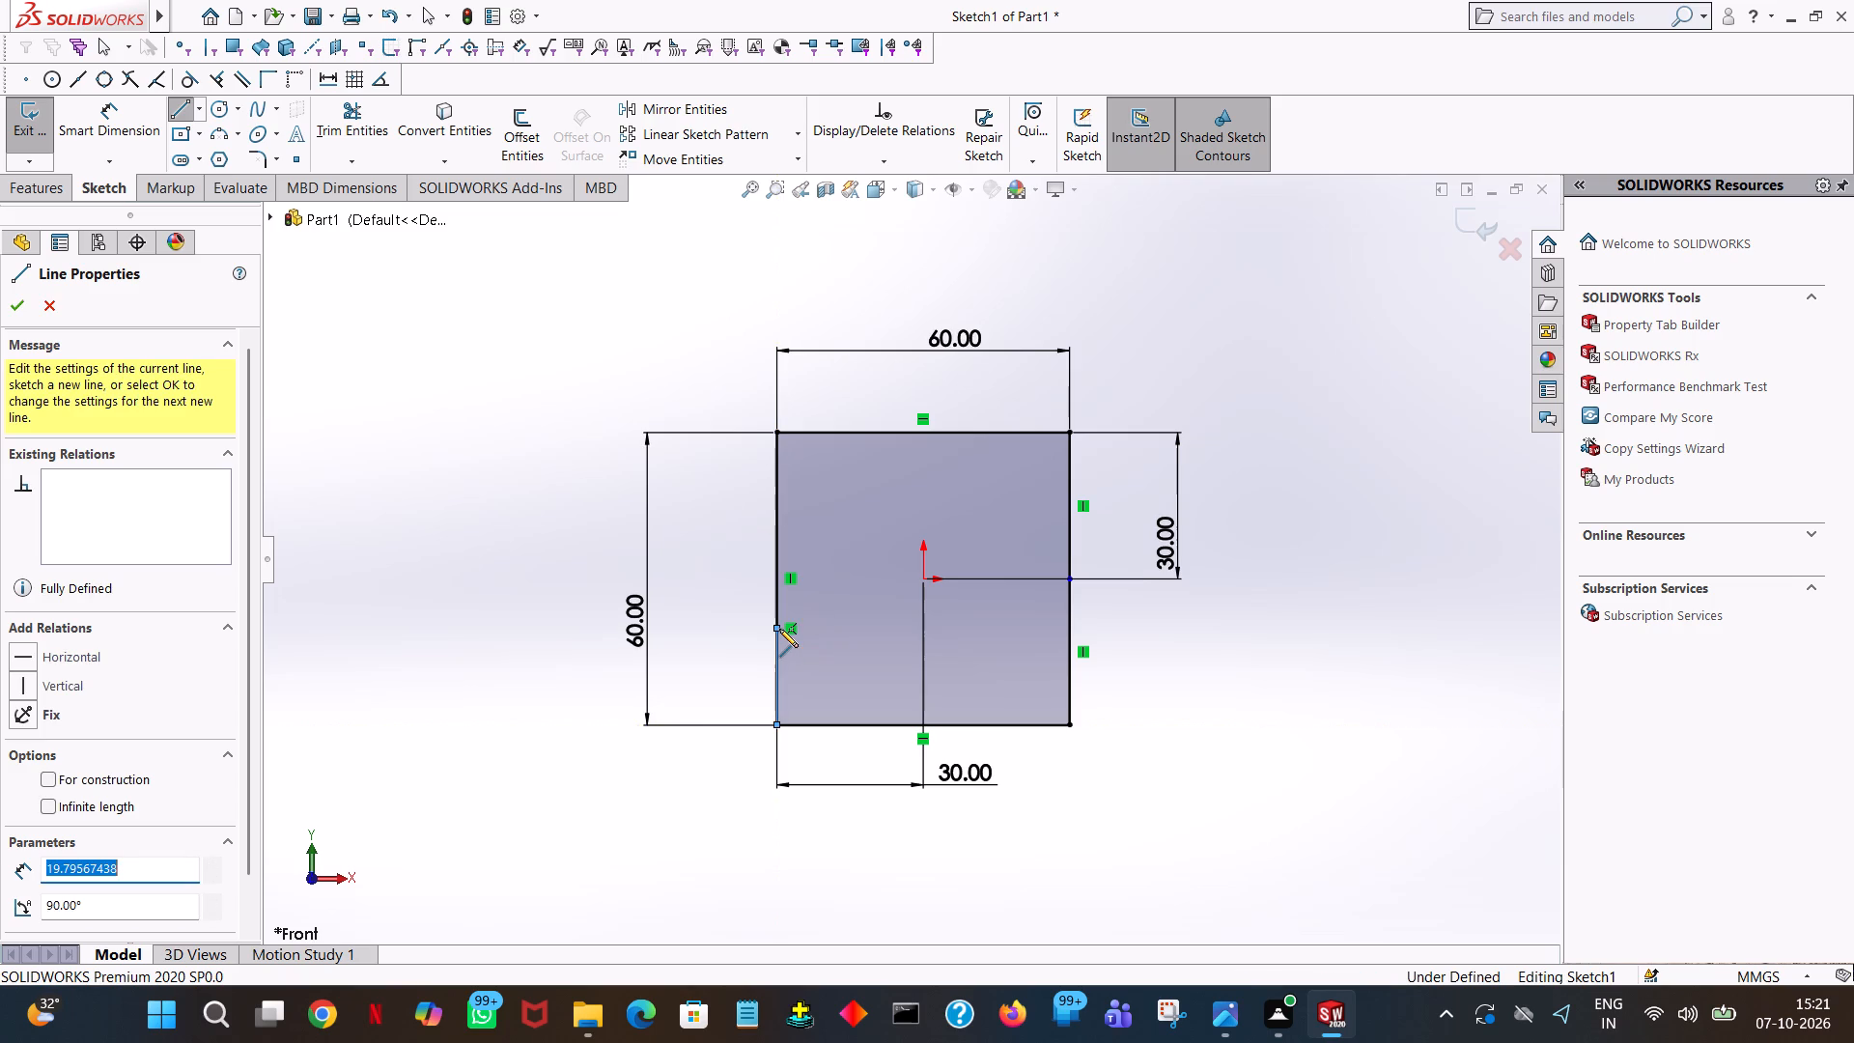
pyautogui.write('24')
pyautogui.press('Return')
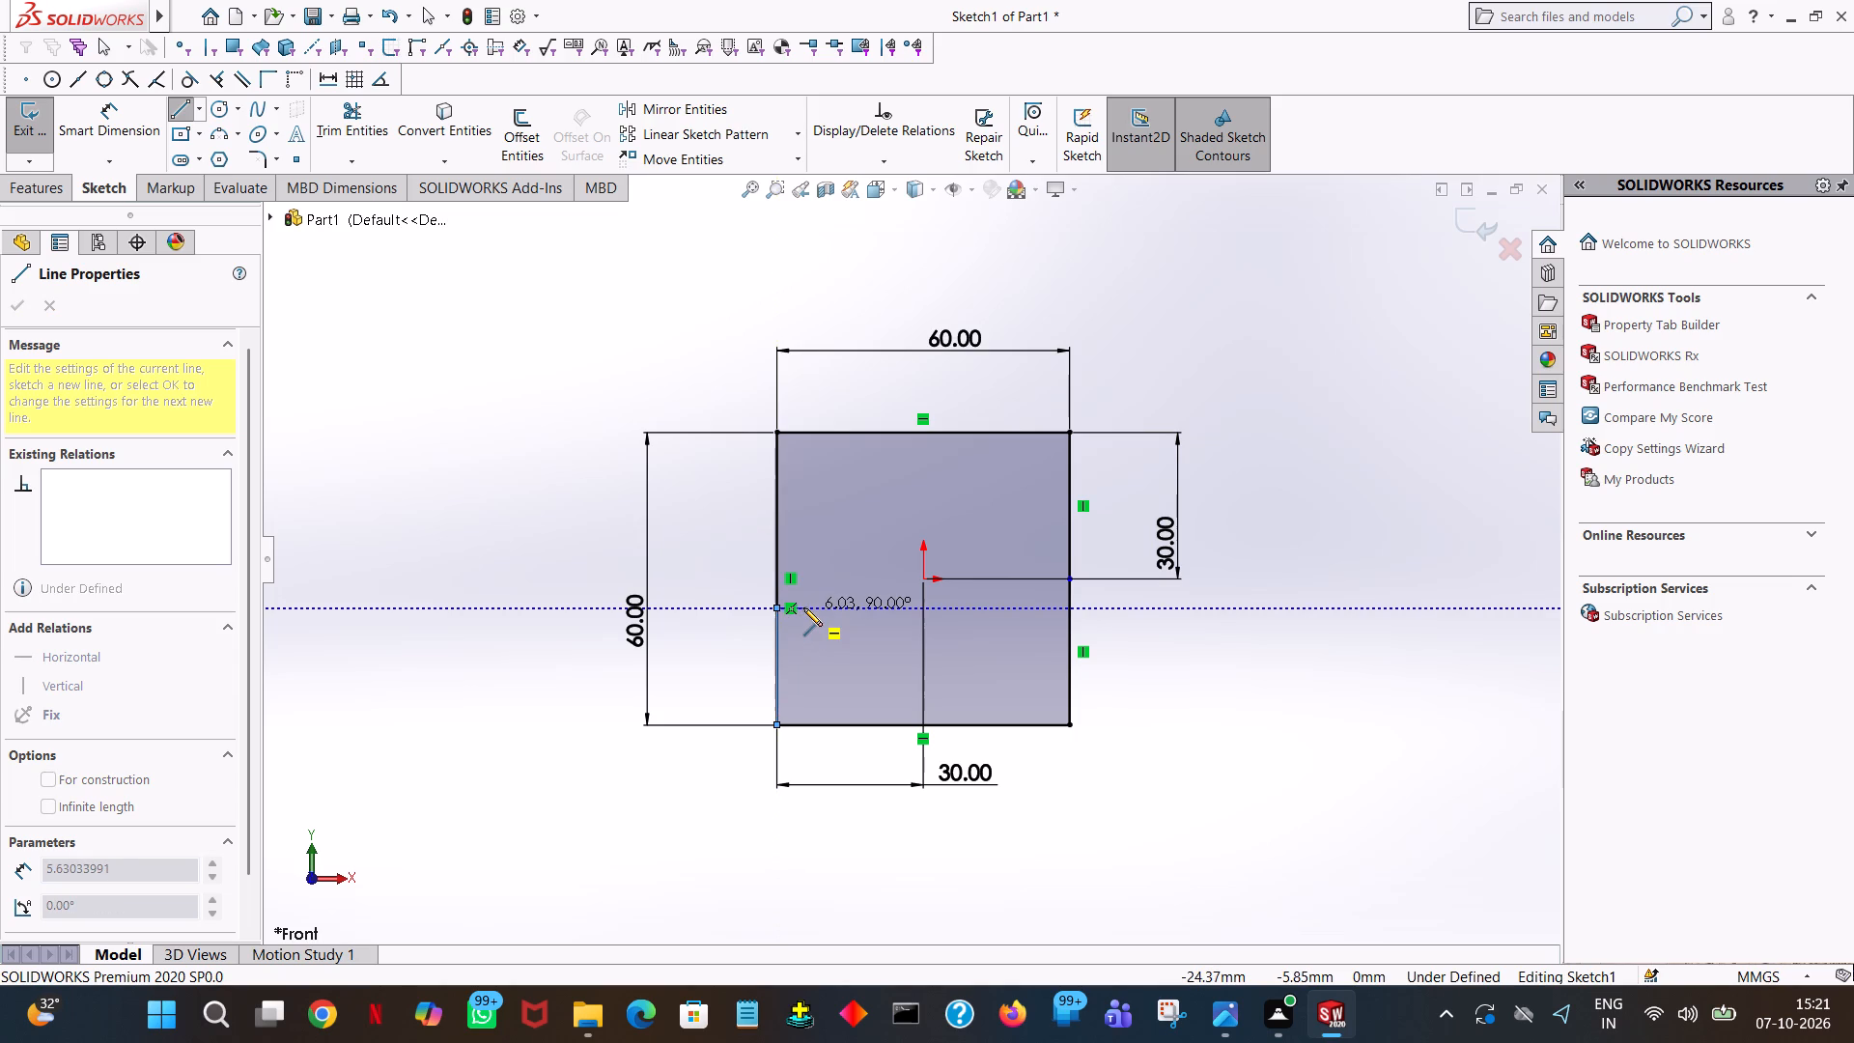
pyautogui.click(803, 607)
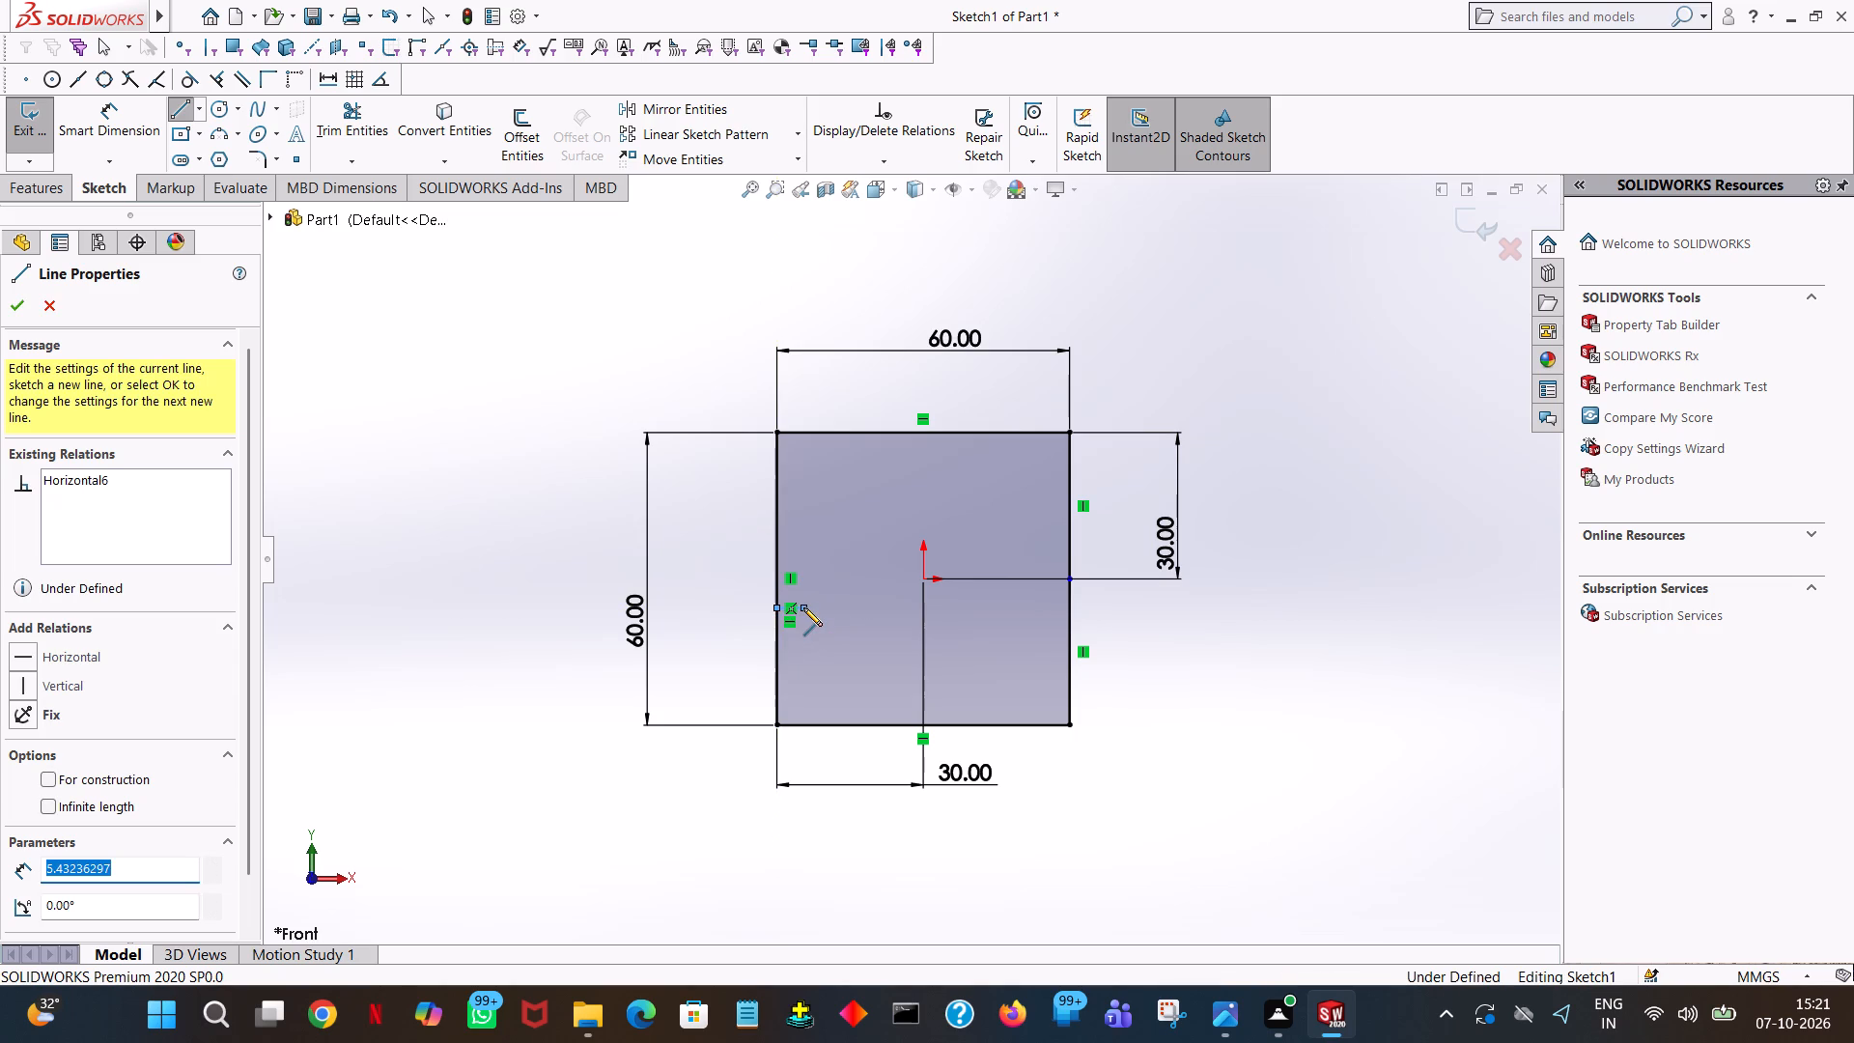
pyautogui.press('6')
pyautogui.press('Return')
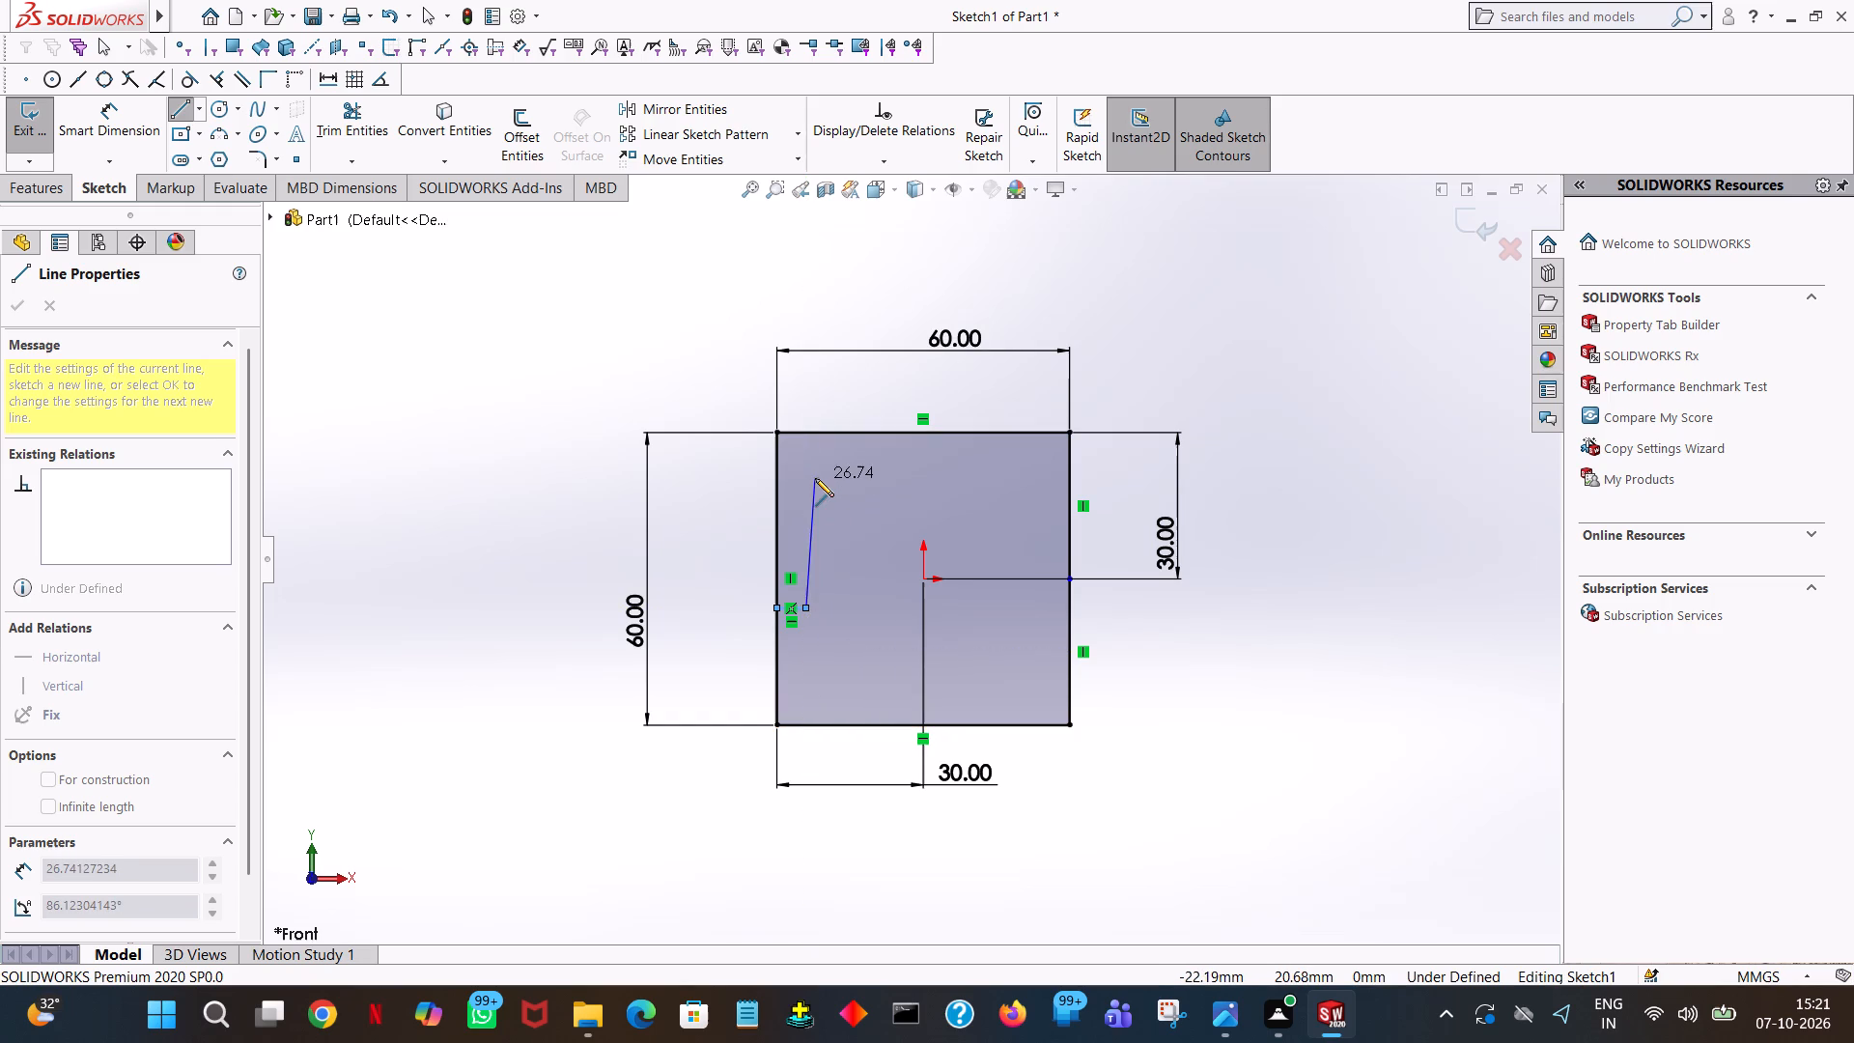
pyautogui.rightClick(815, 478)
pyautogui.click(849, 493)
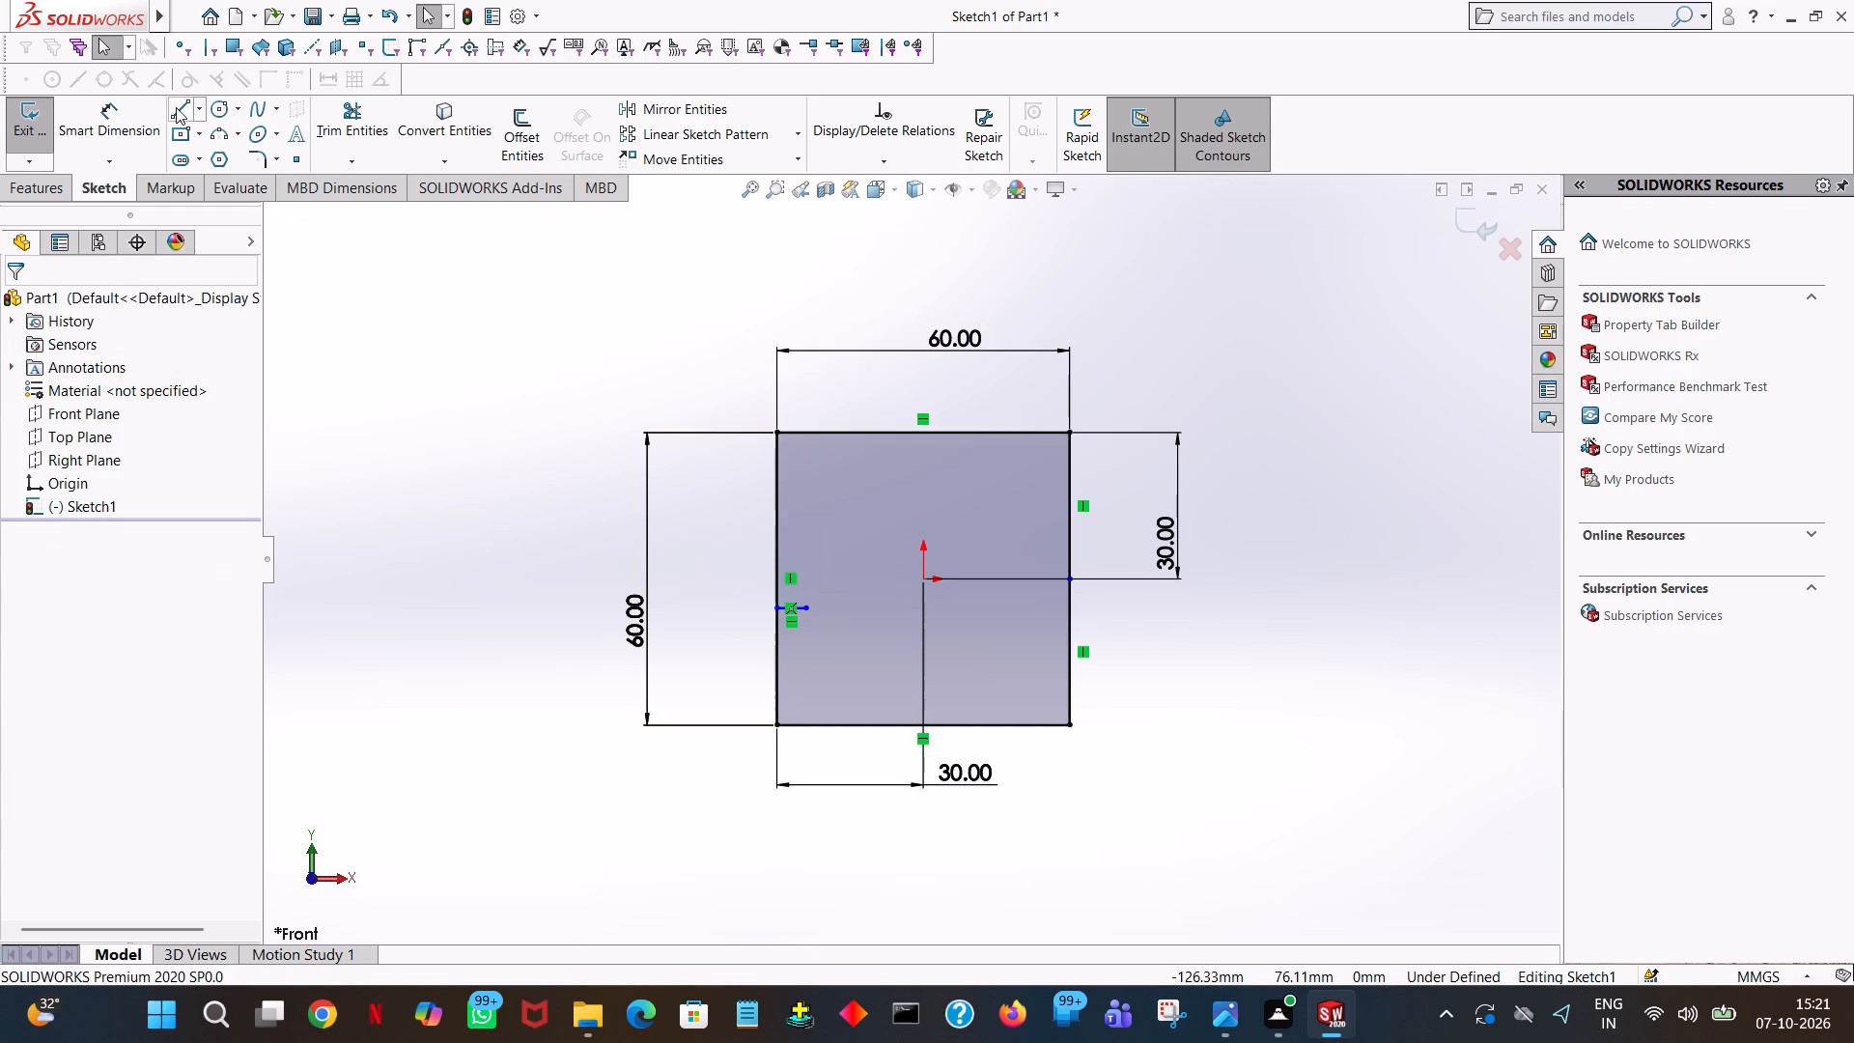
# From the square's top-left corner, draw lines 24 mm down and 6 mm inward, then 12 mm down to close the left notch.
pyautogui.click(176, 107)
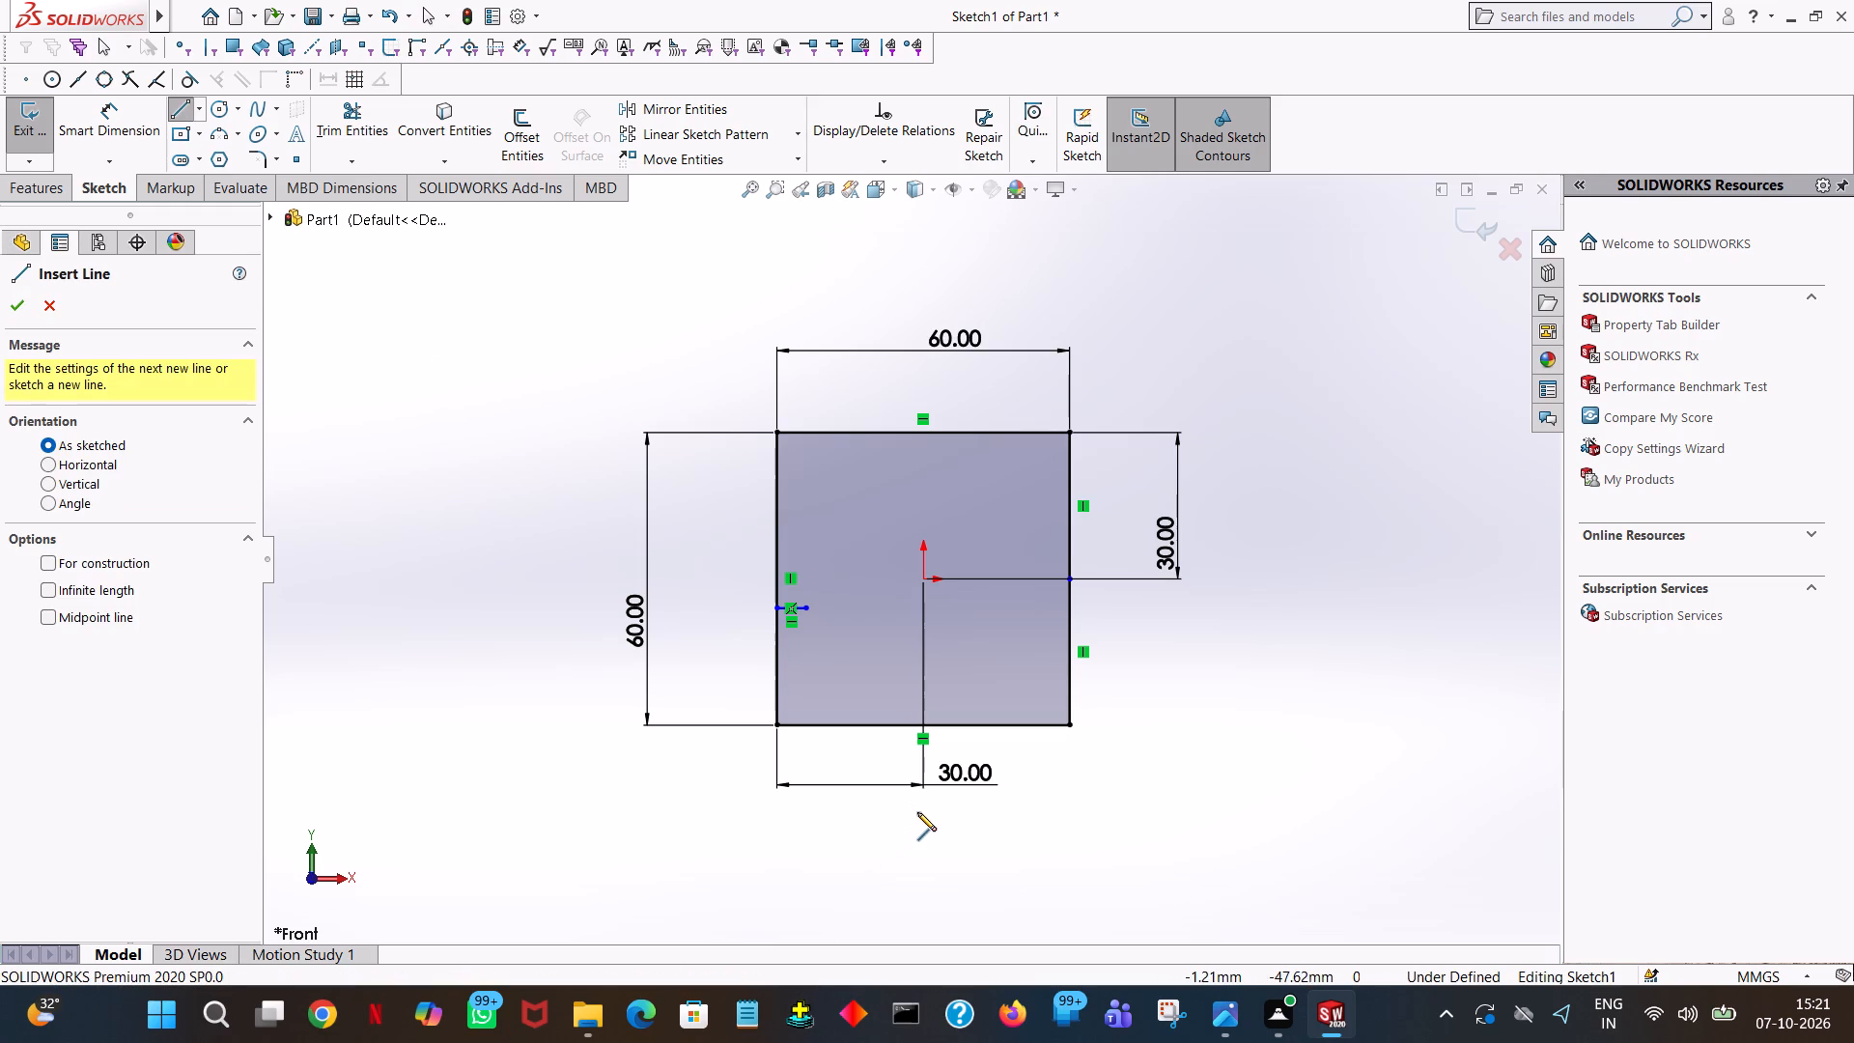
pyautogui.click(773, 431)
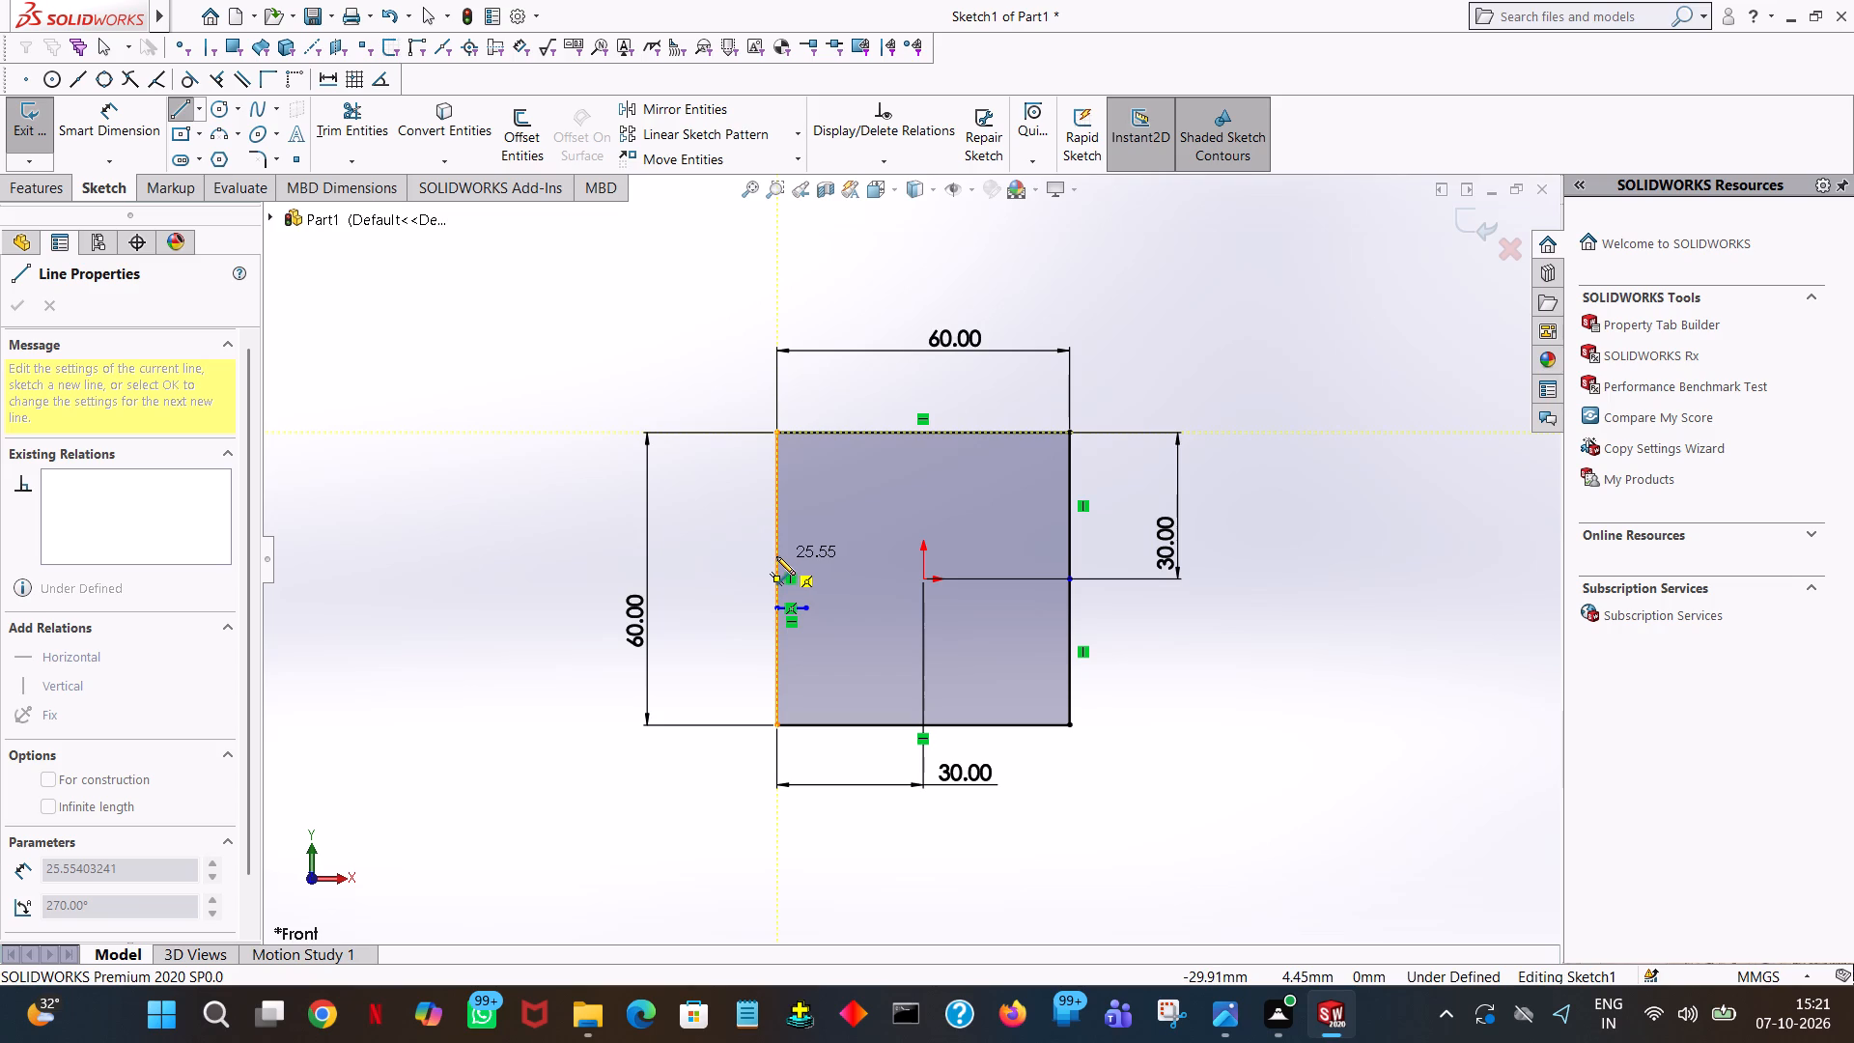
pyautogui.click(776, 556)
pyautogui.write('24')
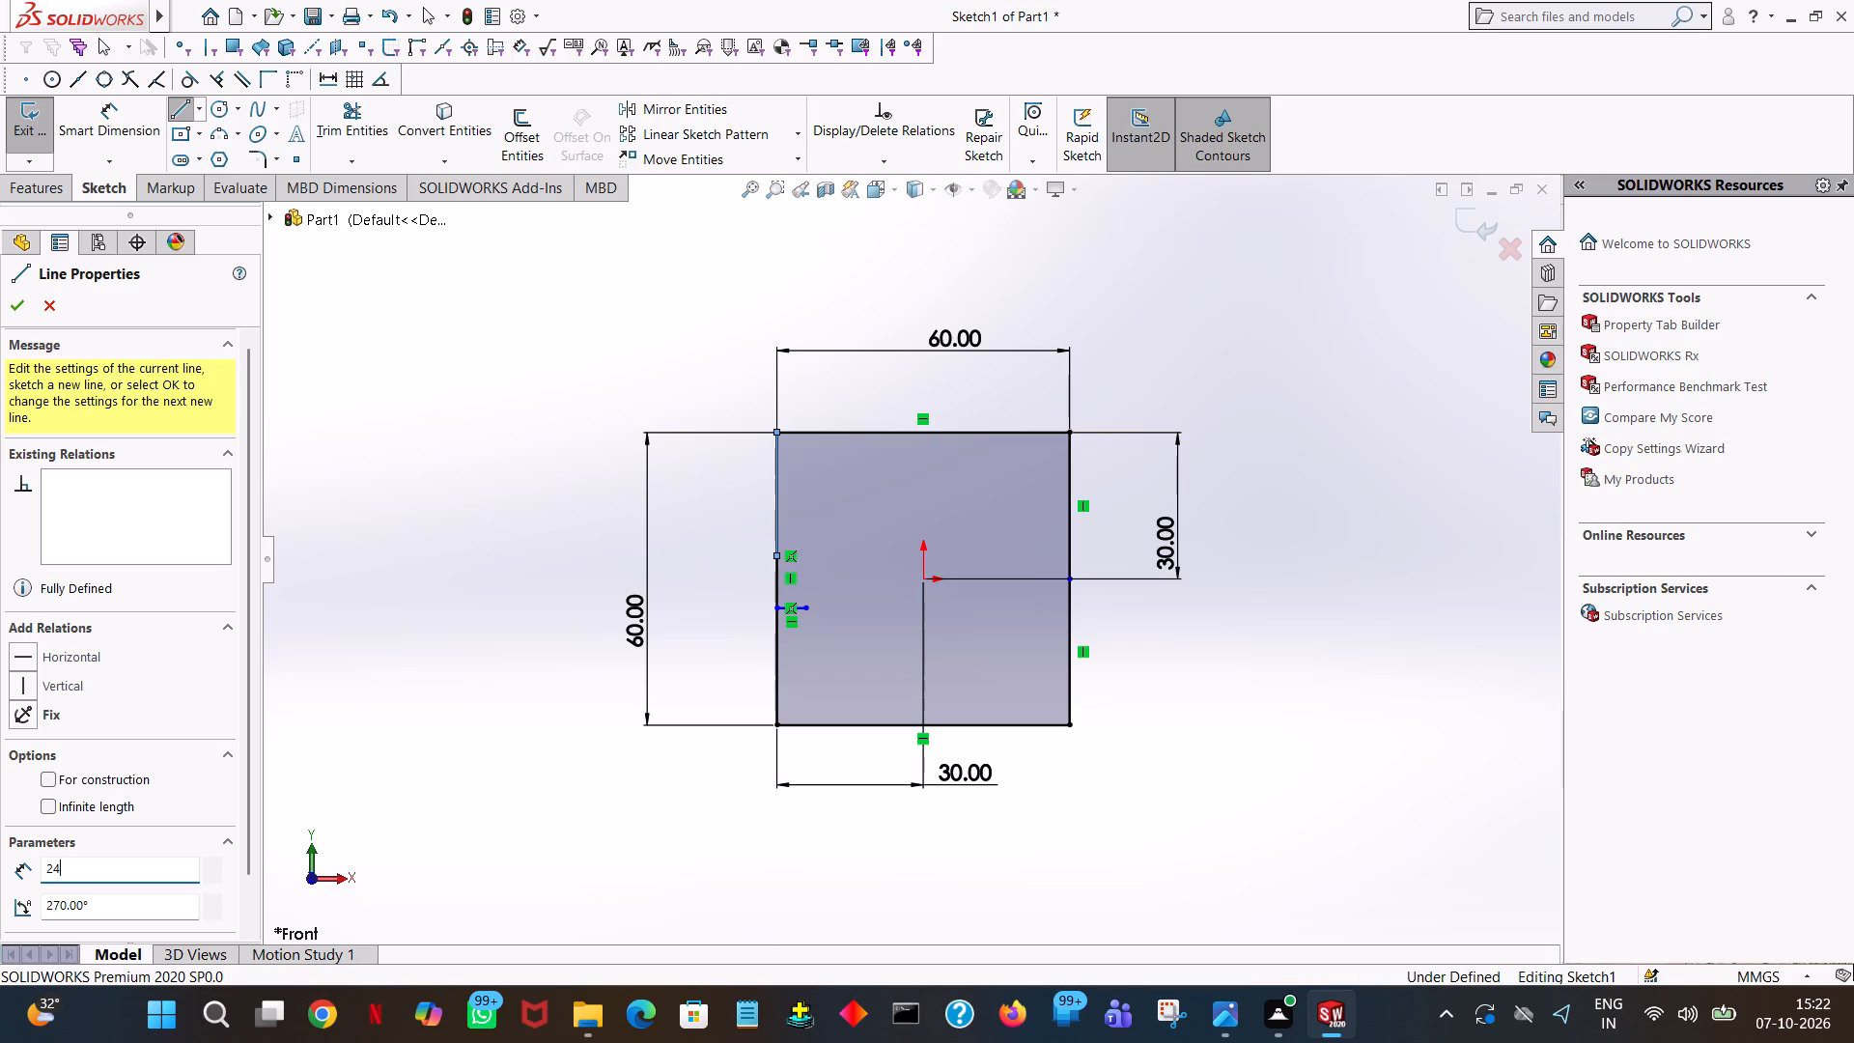
pyautogui.press('Return')
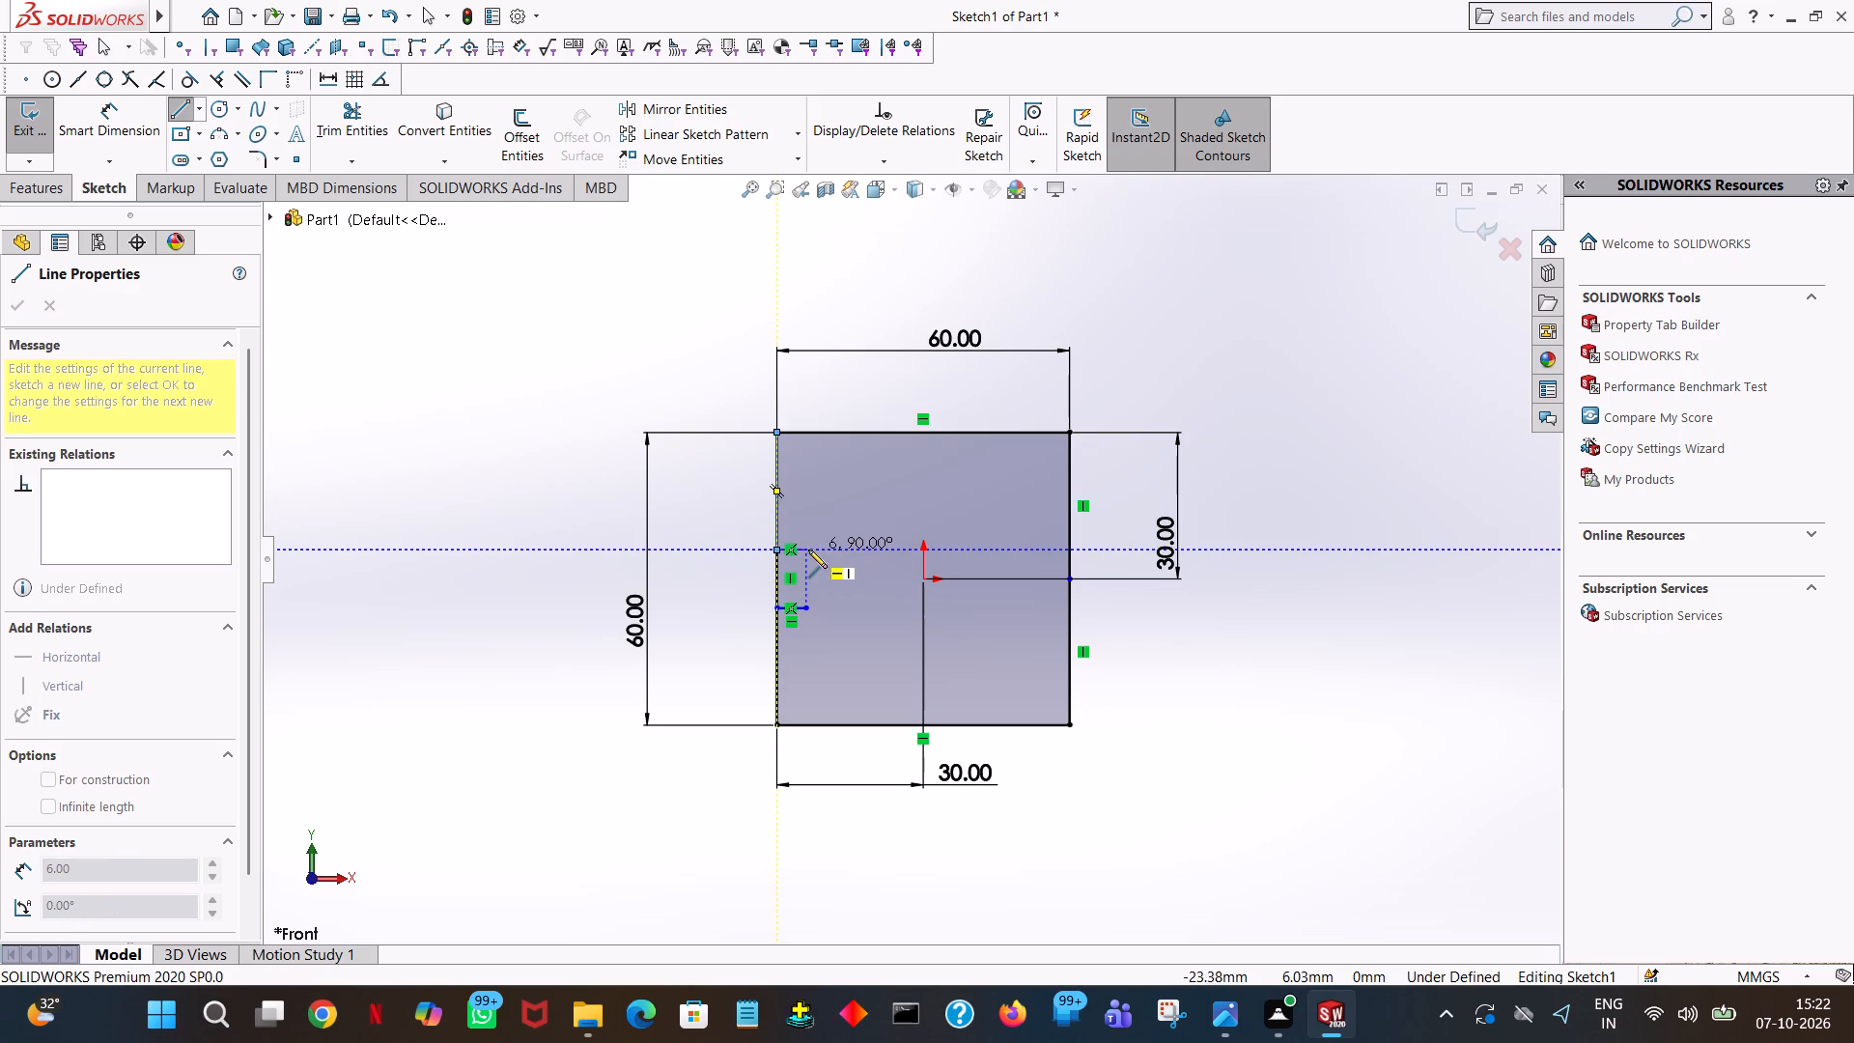
pyautogui.click(806, 550)
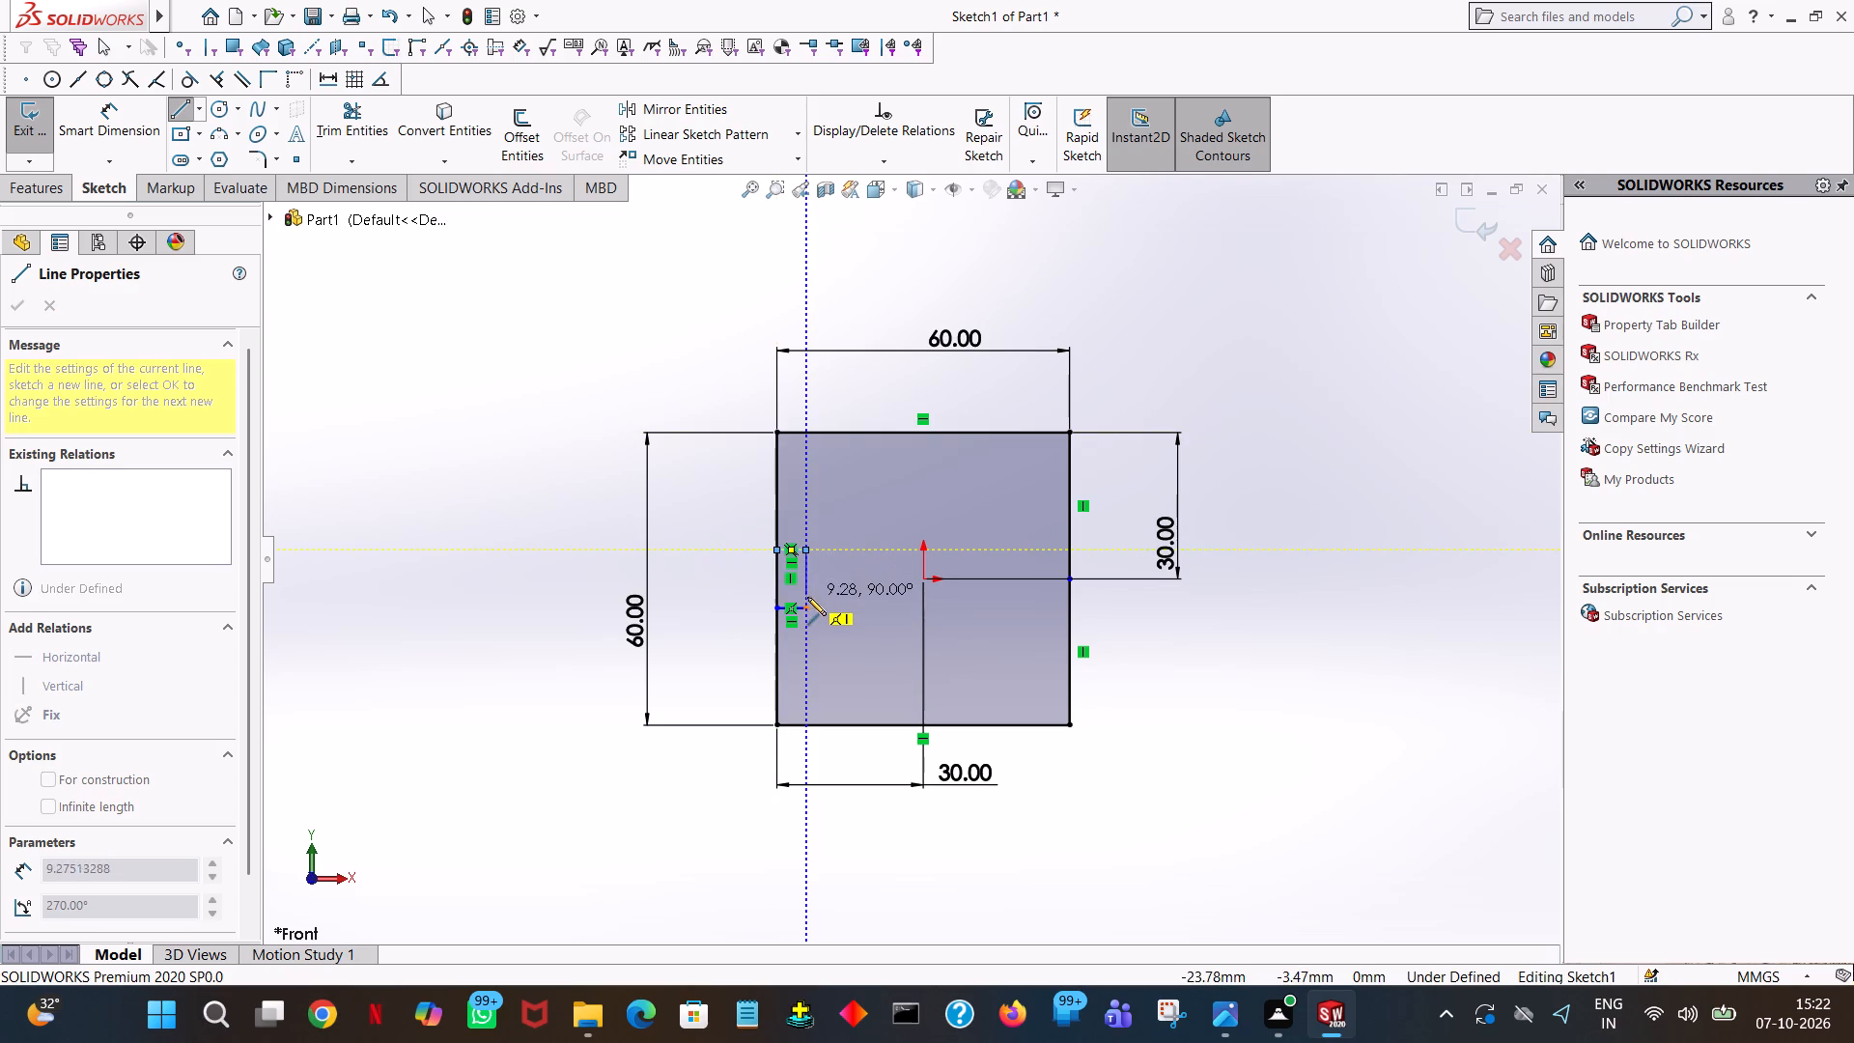
pyautogui.click(807, 609)
pyautogui.rightClick(807, 609)
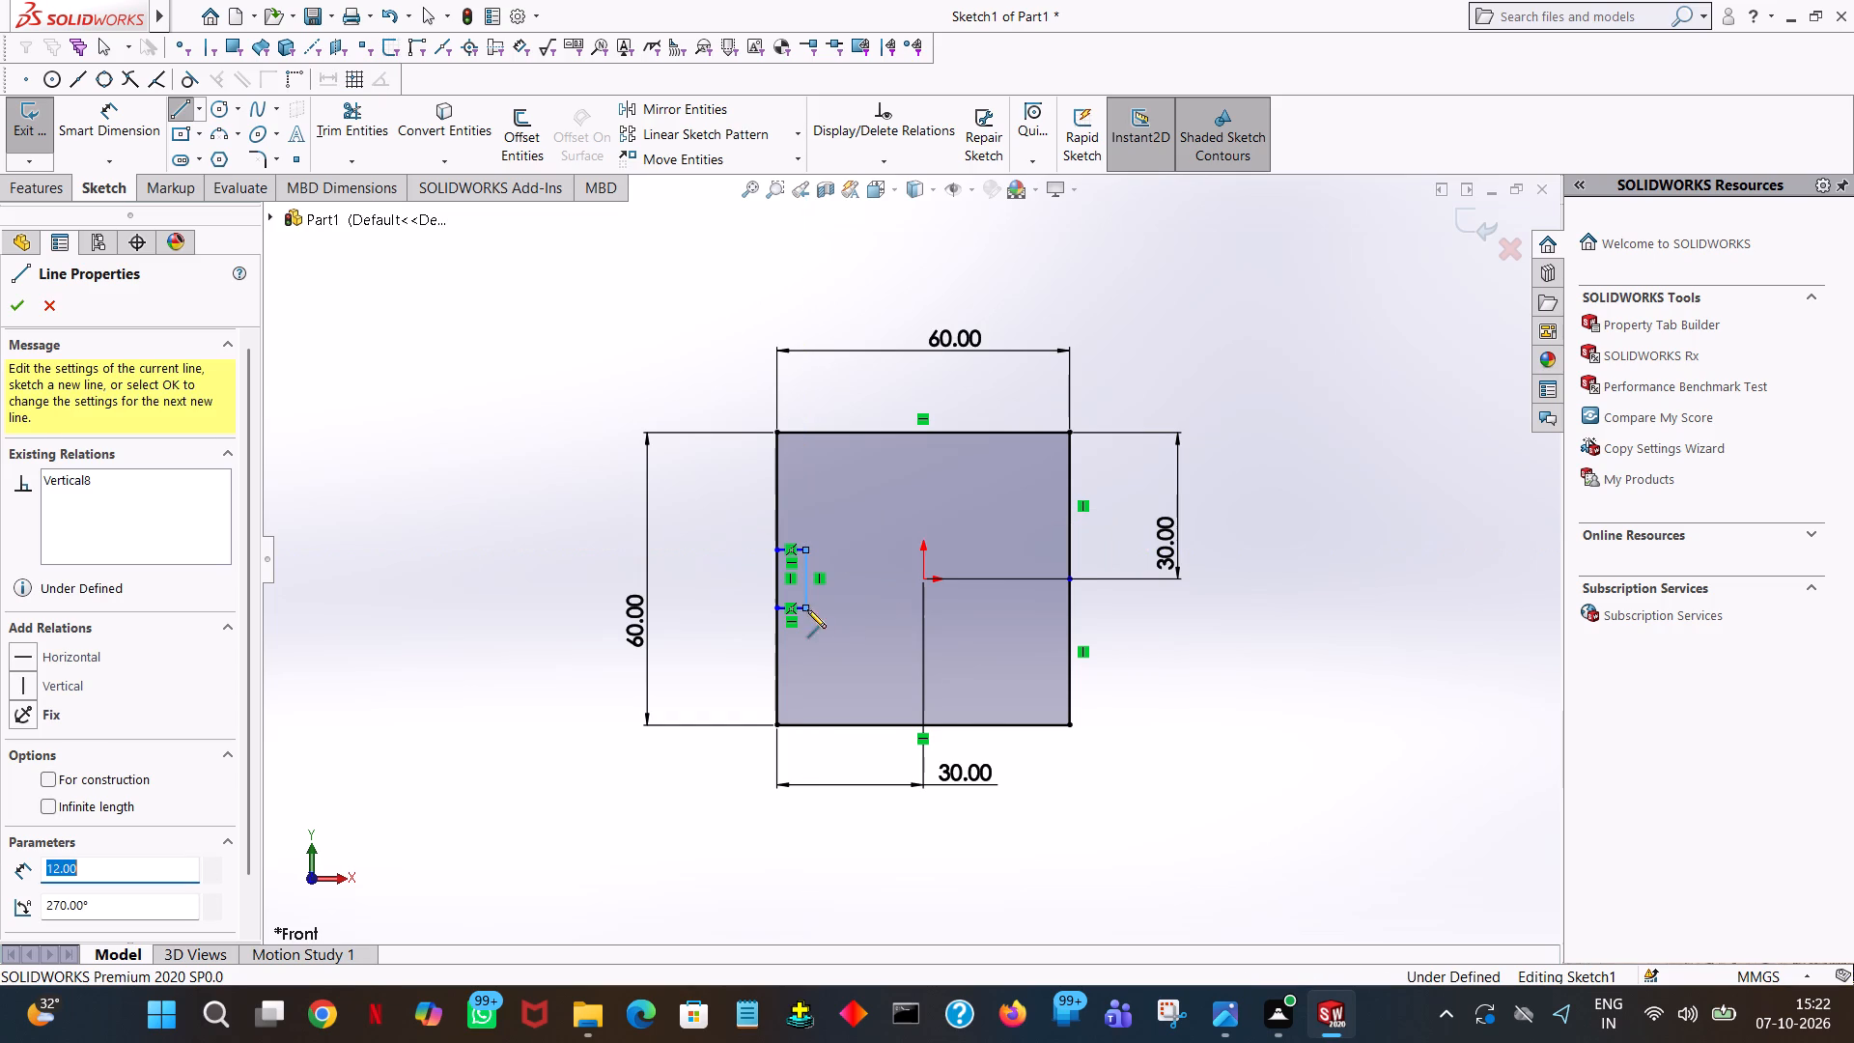
pyautogui.click(832, 619)
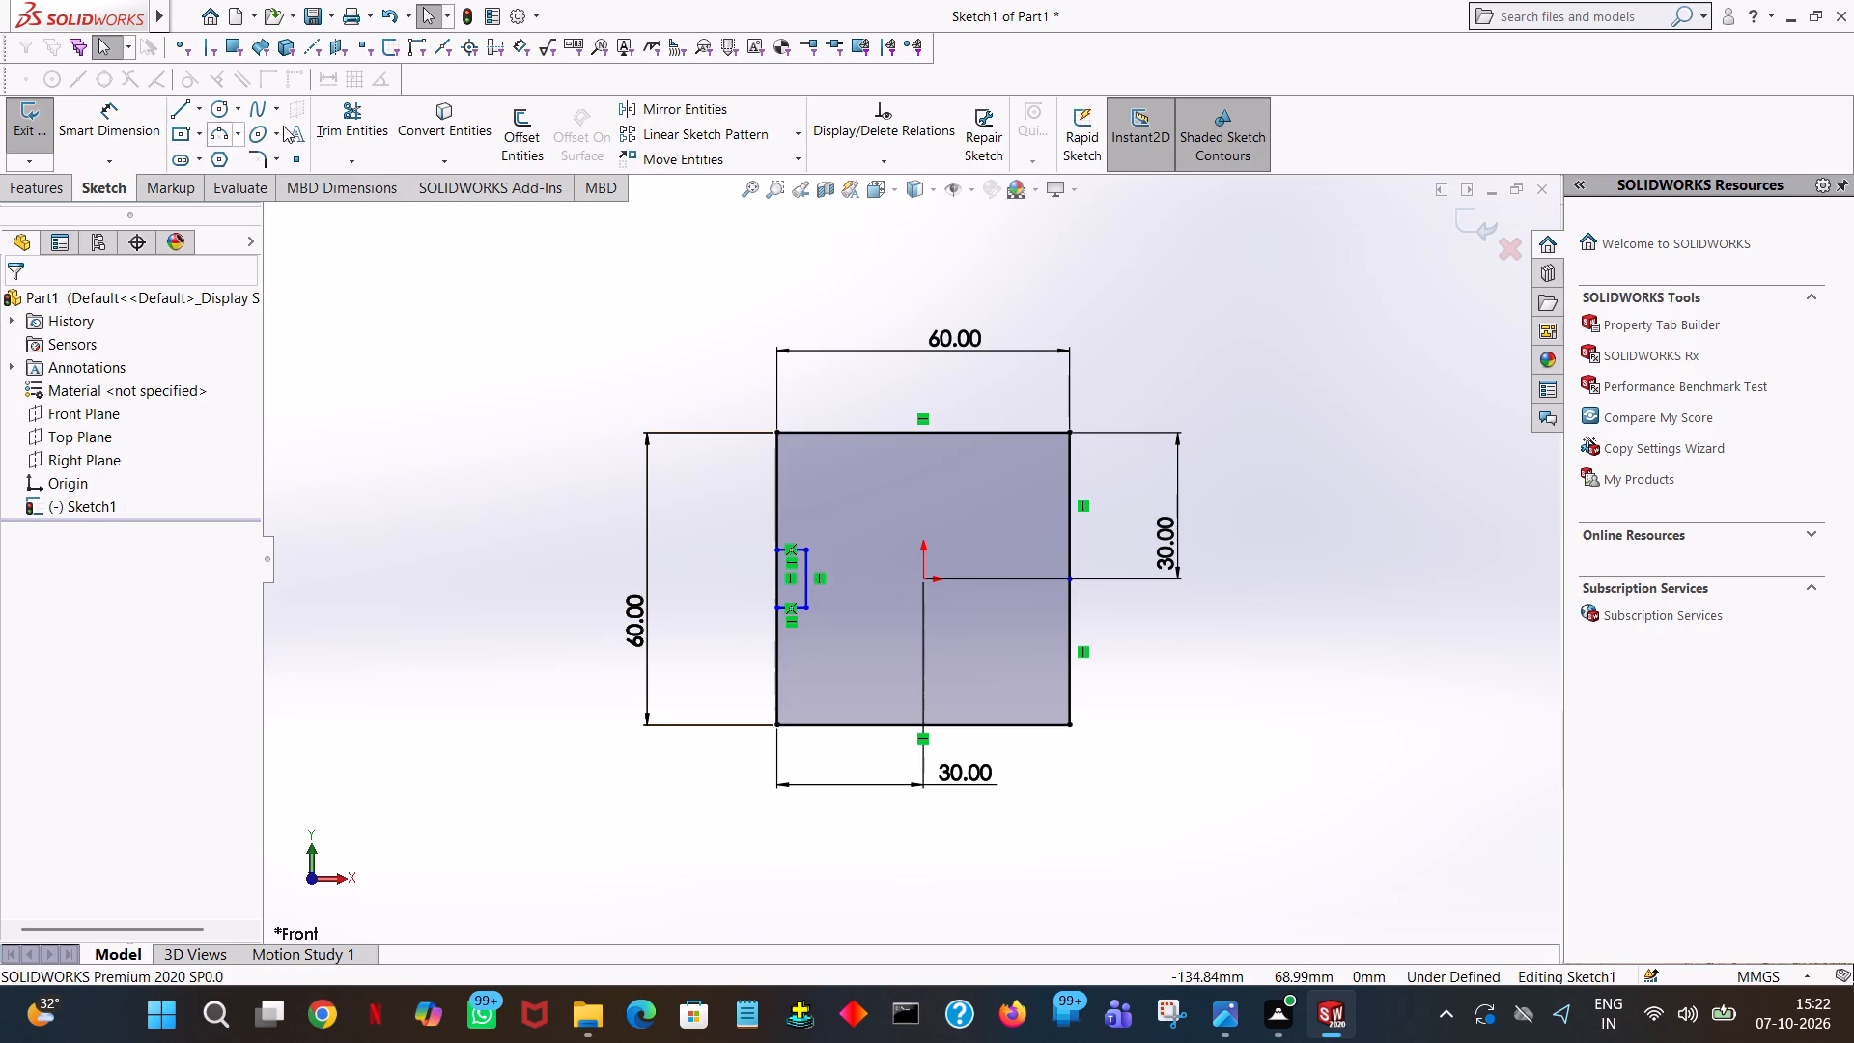
# Trim away the square's left side across the notch opening.
pyautogui.click(323, 130)
pyautogui.click(776, 583)
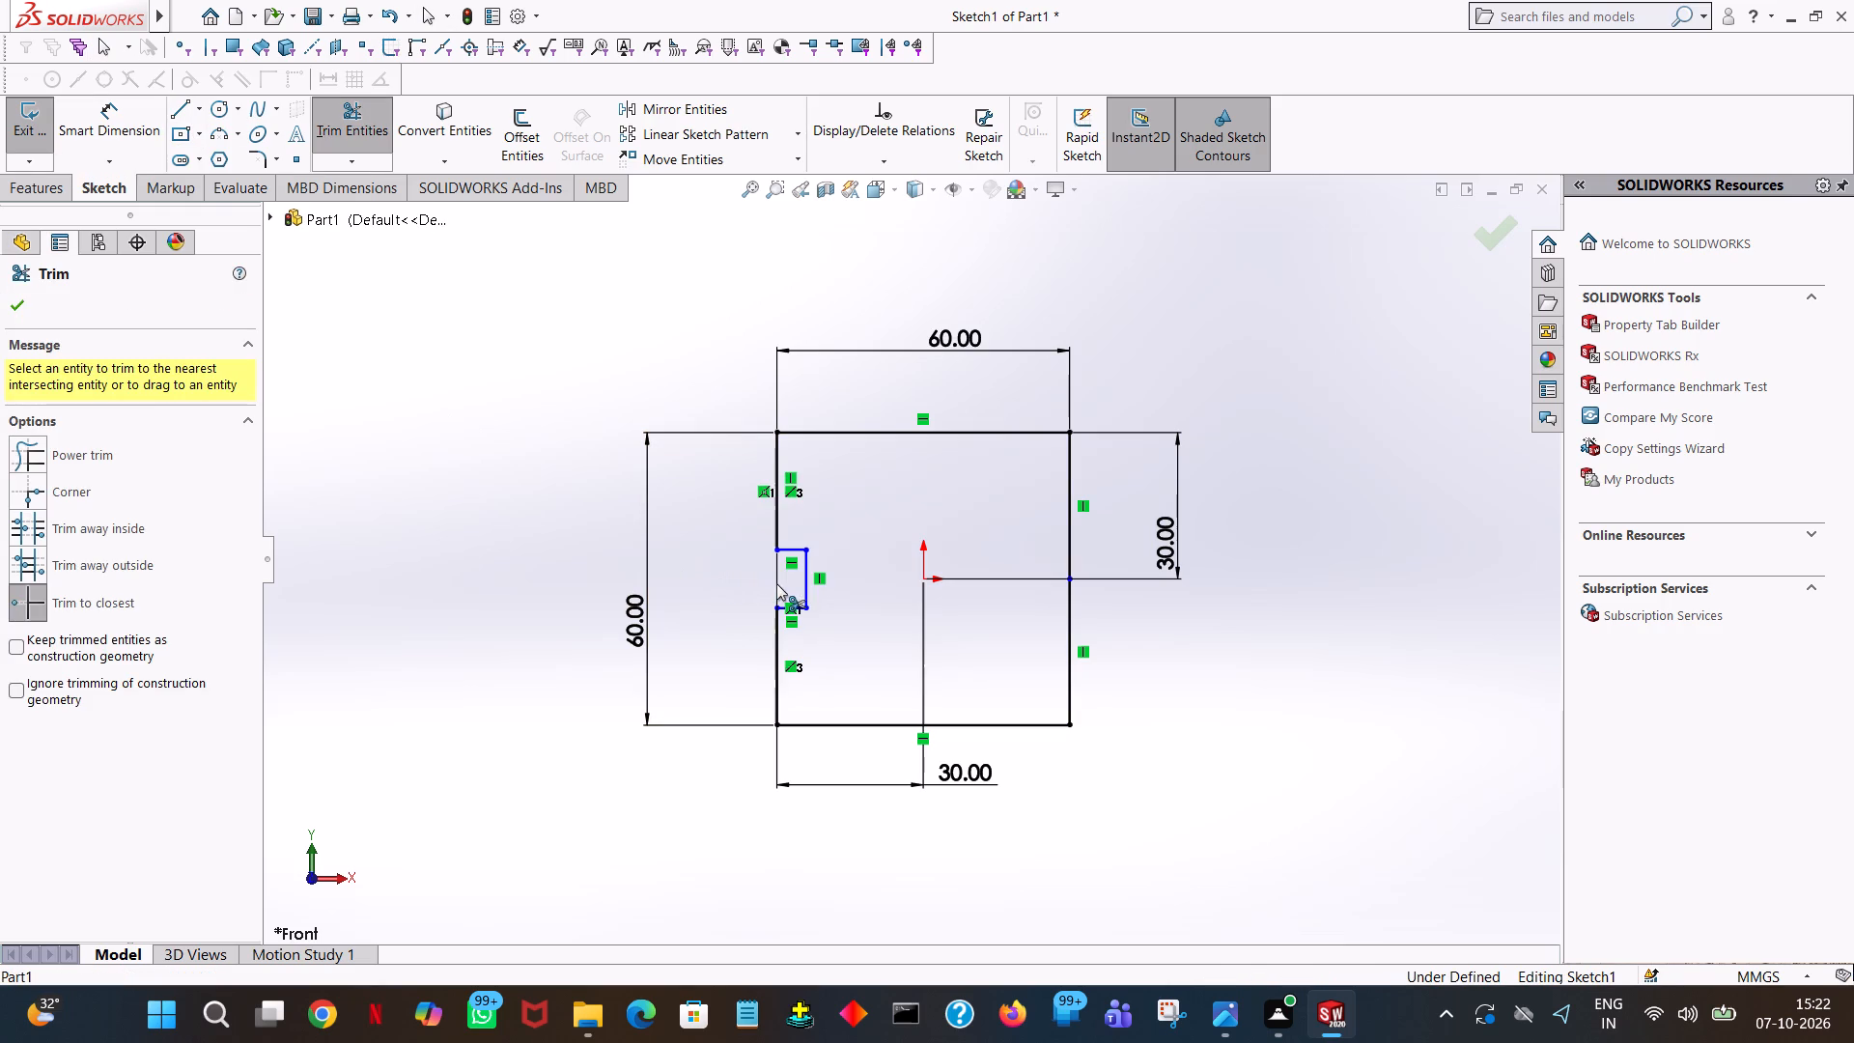
pyautogui.click(23, 296)
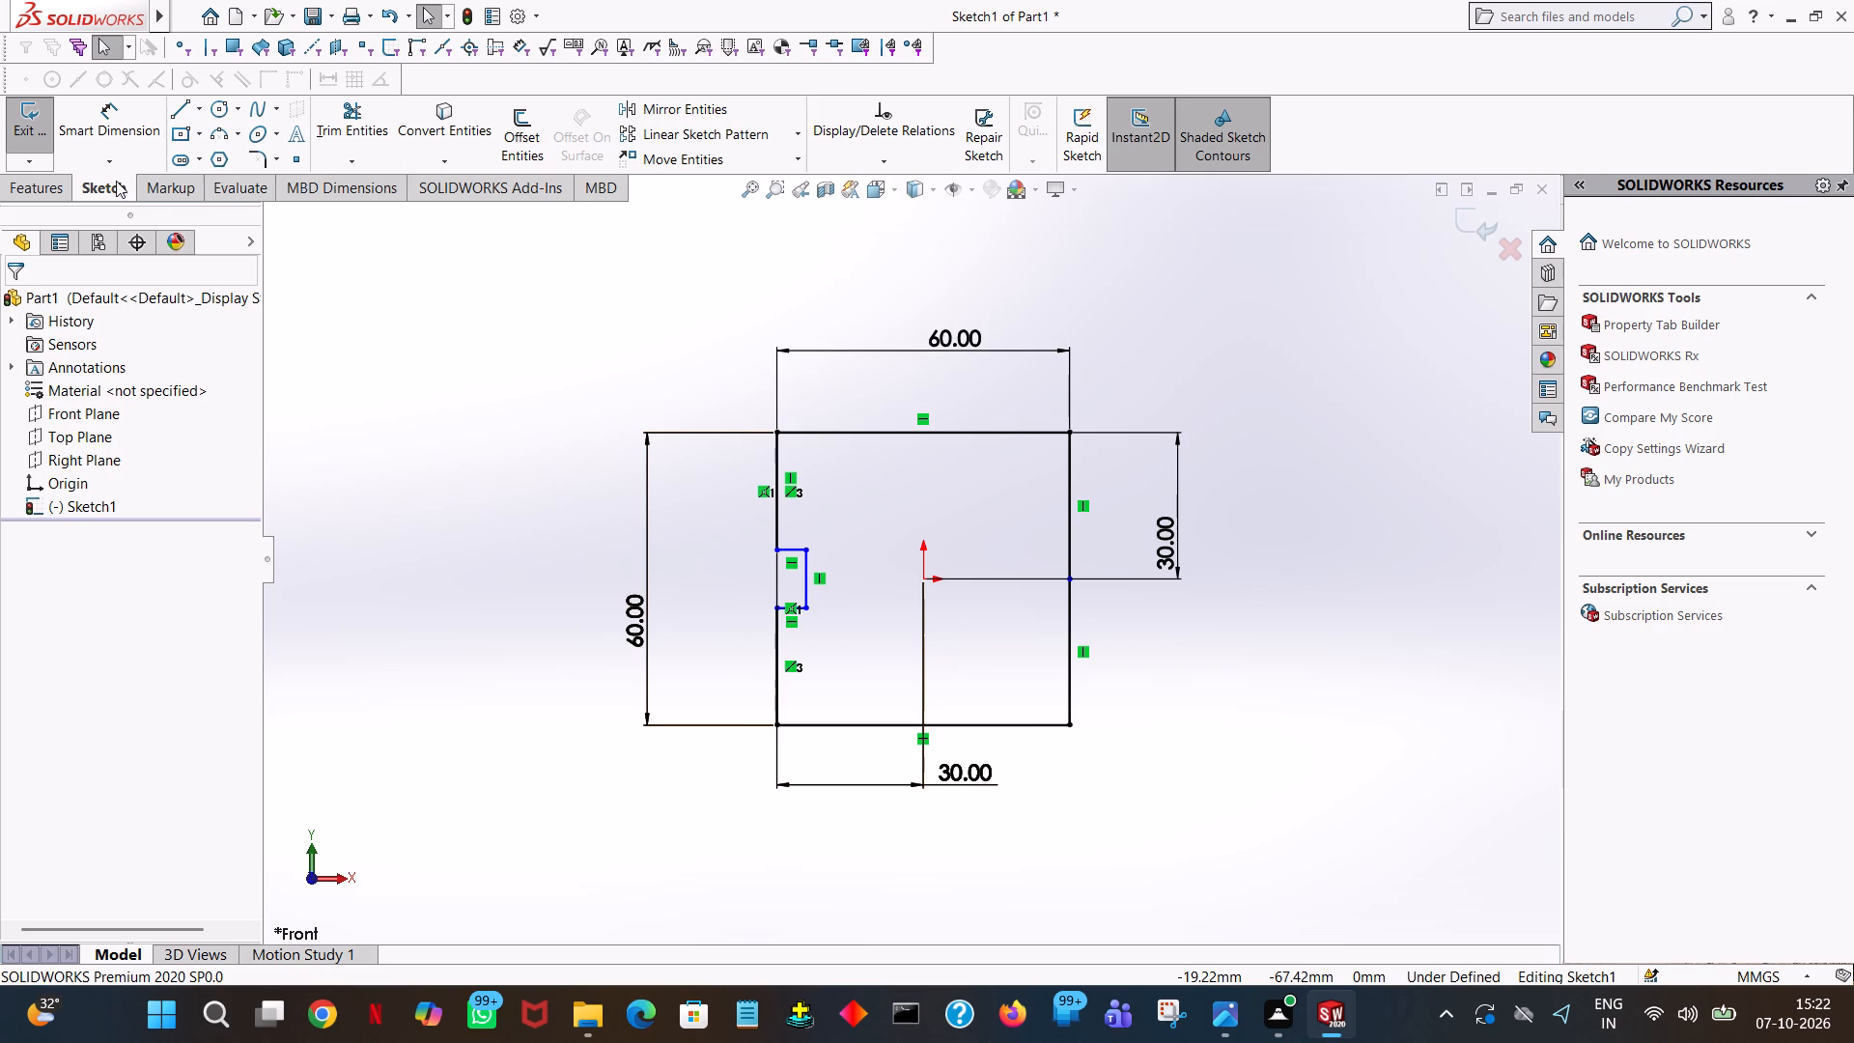
# Draw a matching notch on the square's right side, 6 mm deep and 12 mm high, level with the left notch.
pyautogui.click(178, 111)
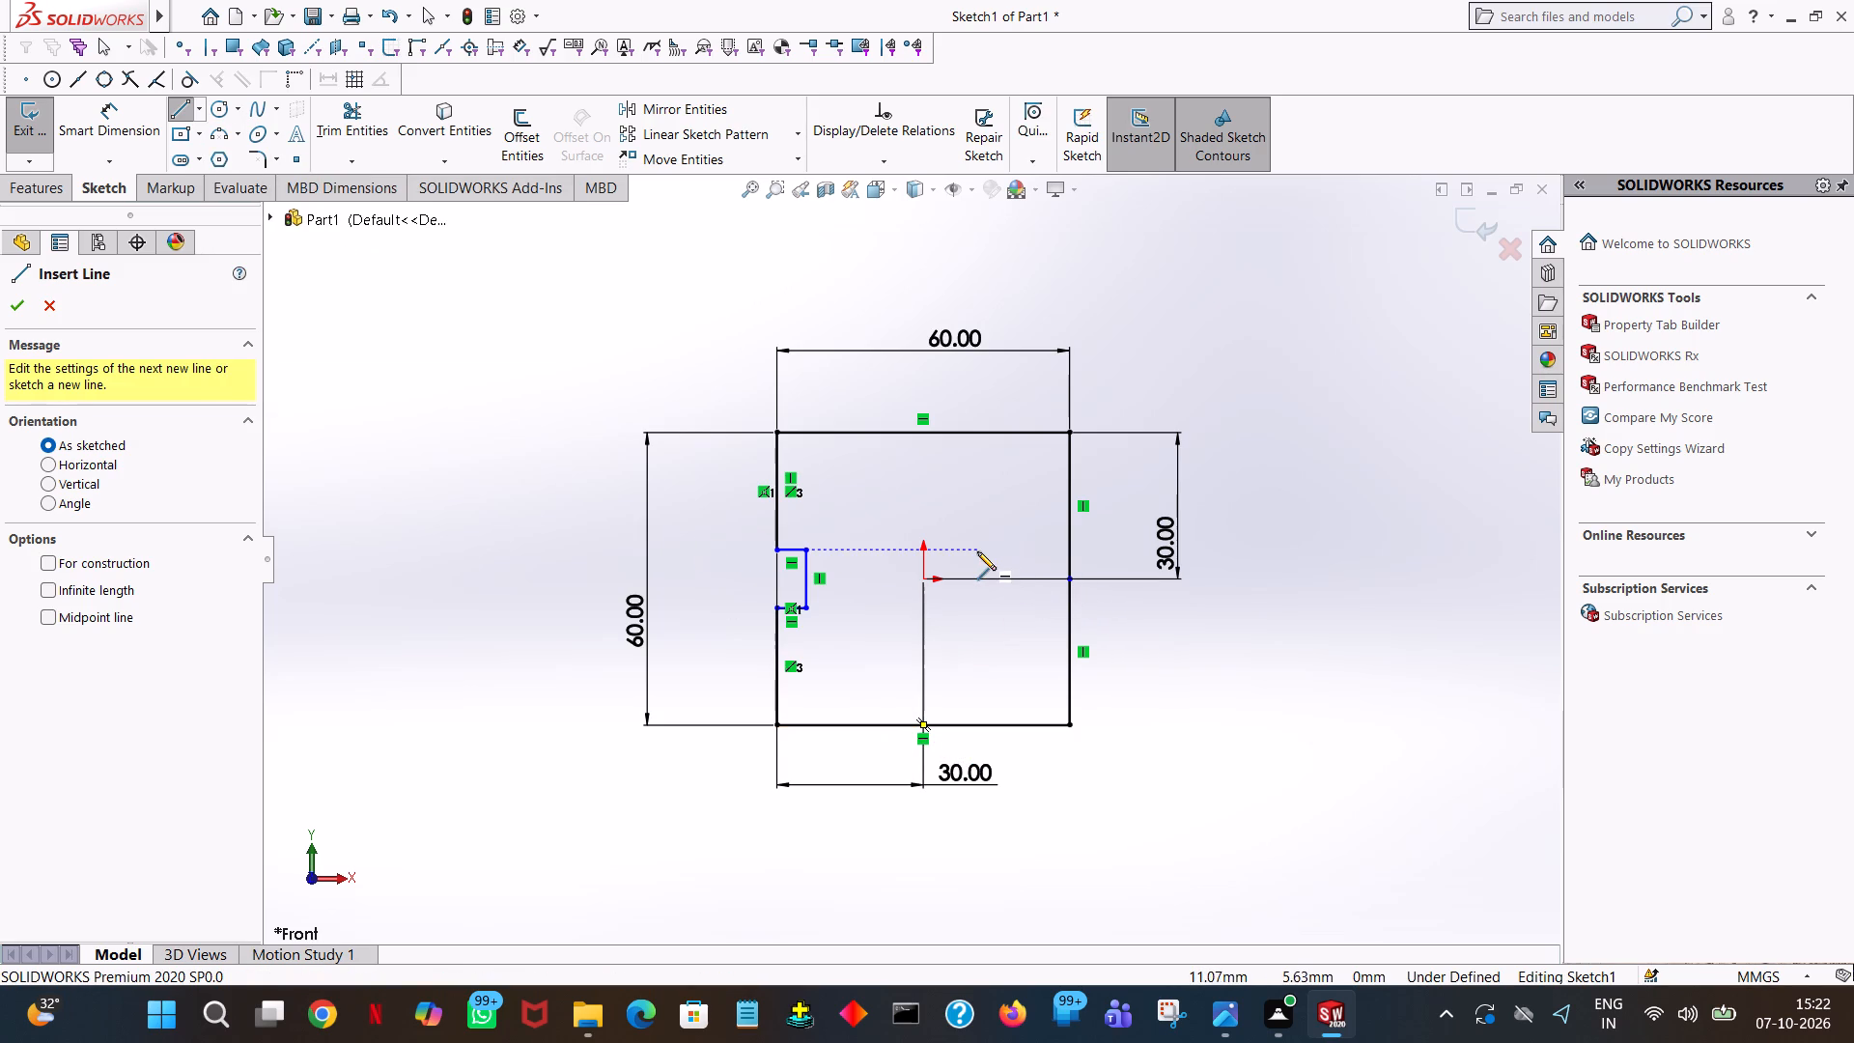
pyautogui.click(1068, 550)
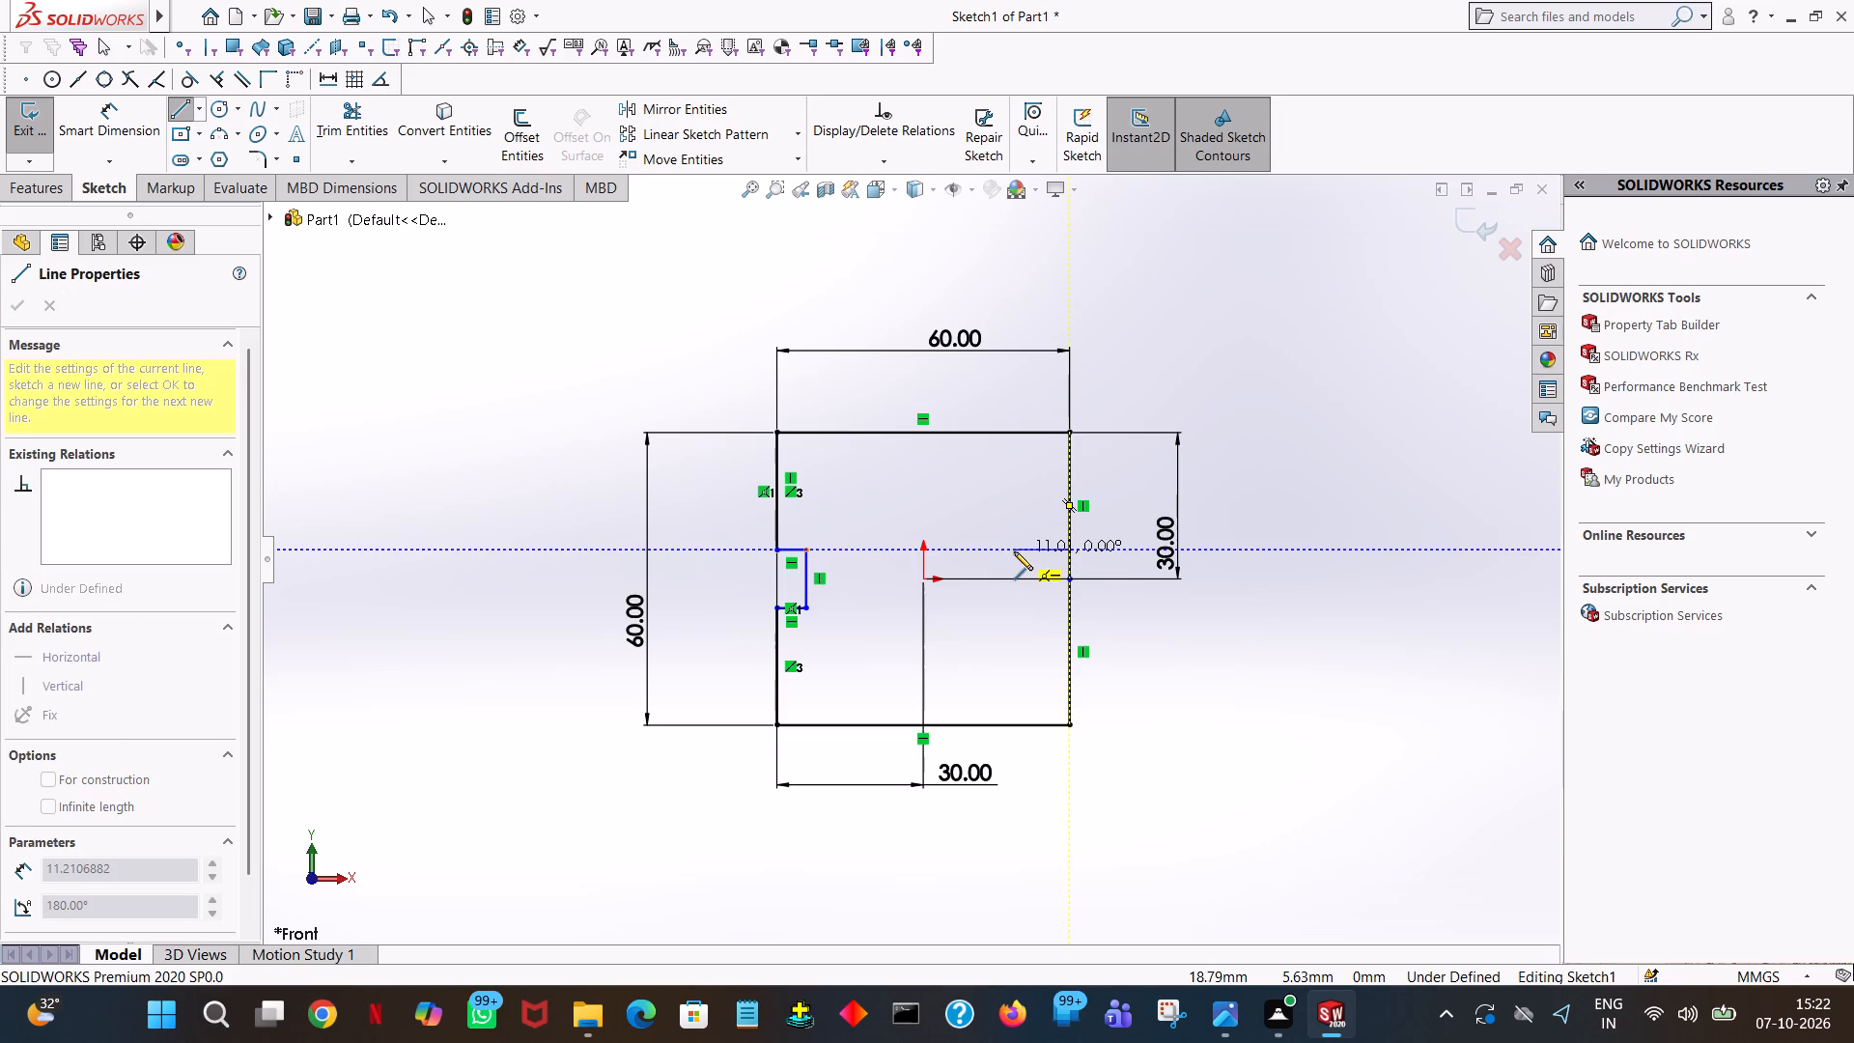
pyautogui.click(1014, 551)
pyautogui.press('6')
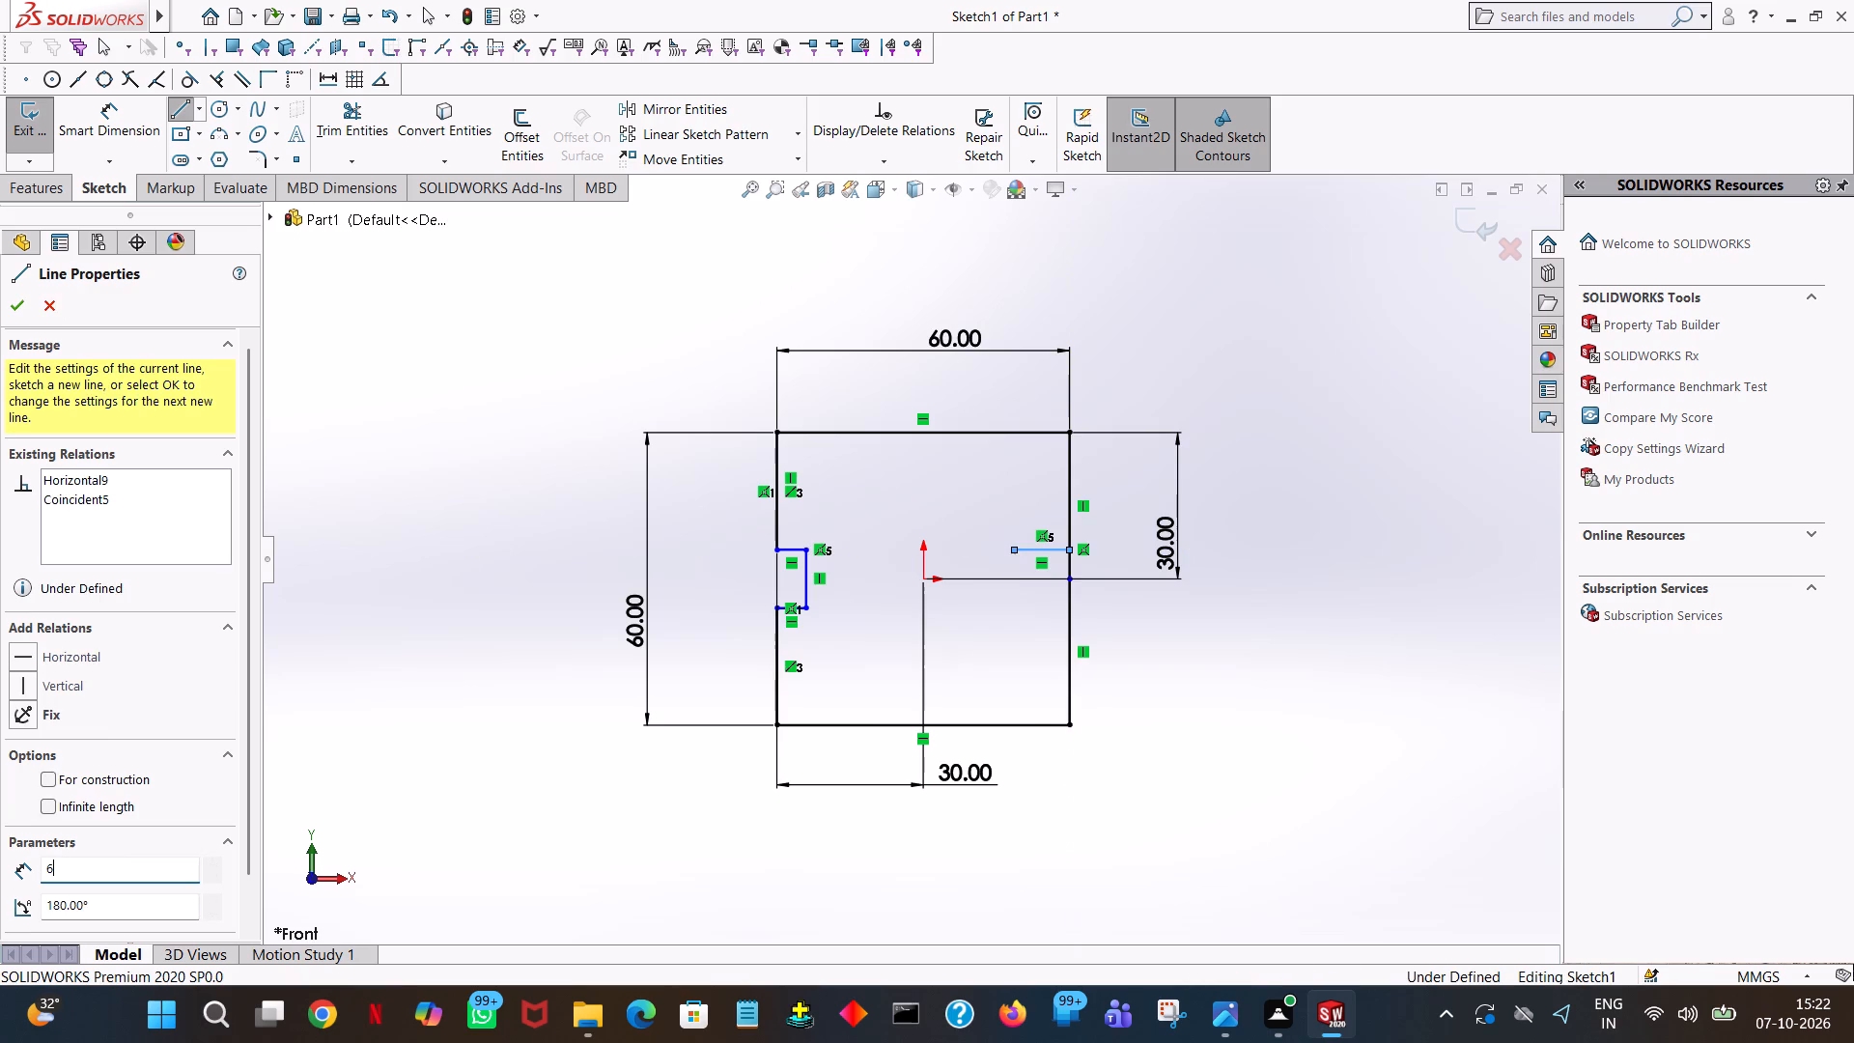
pyautogui.press('Return')
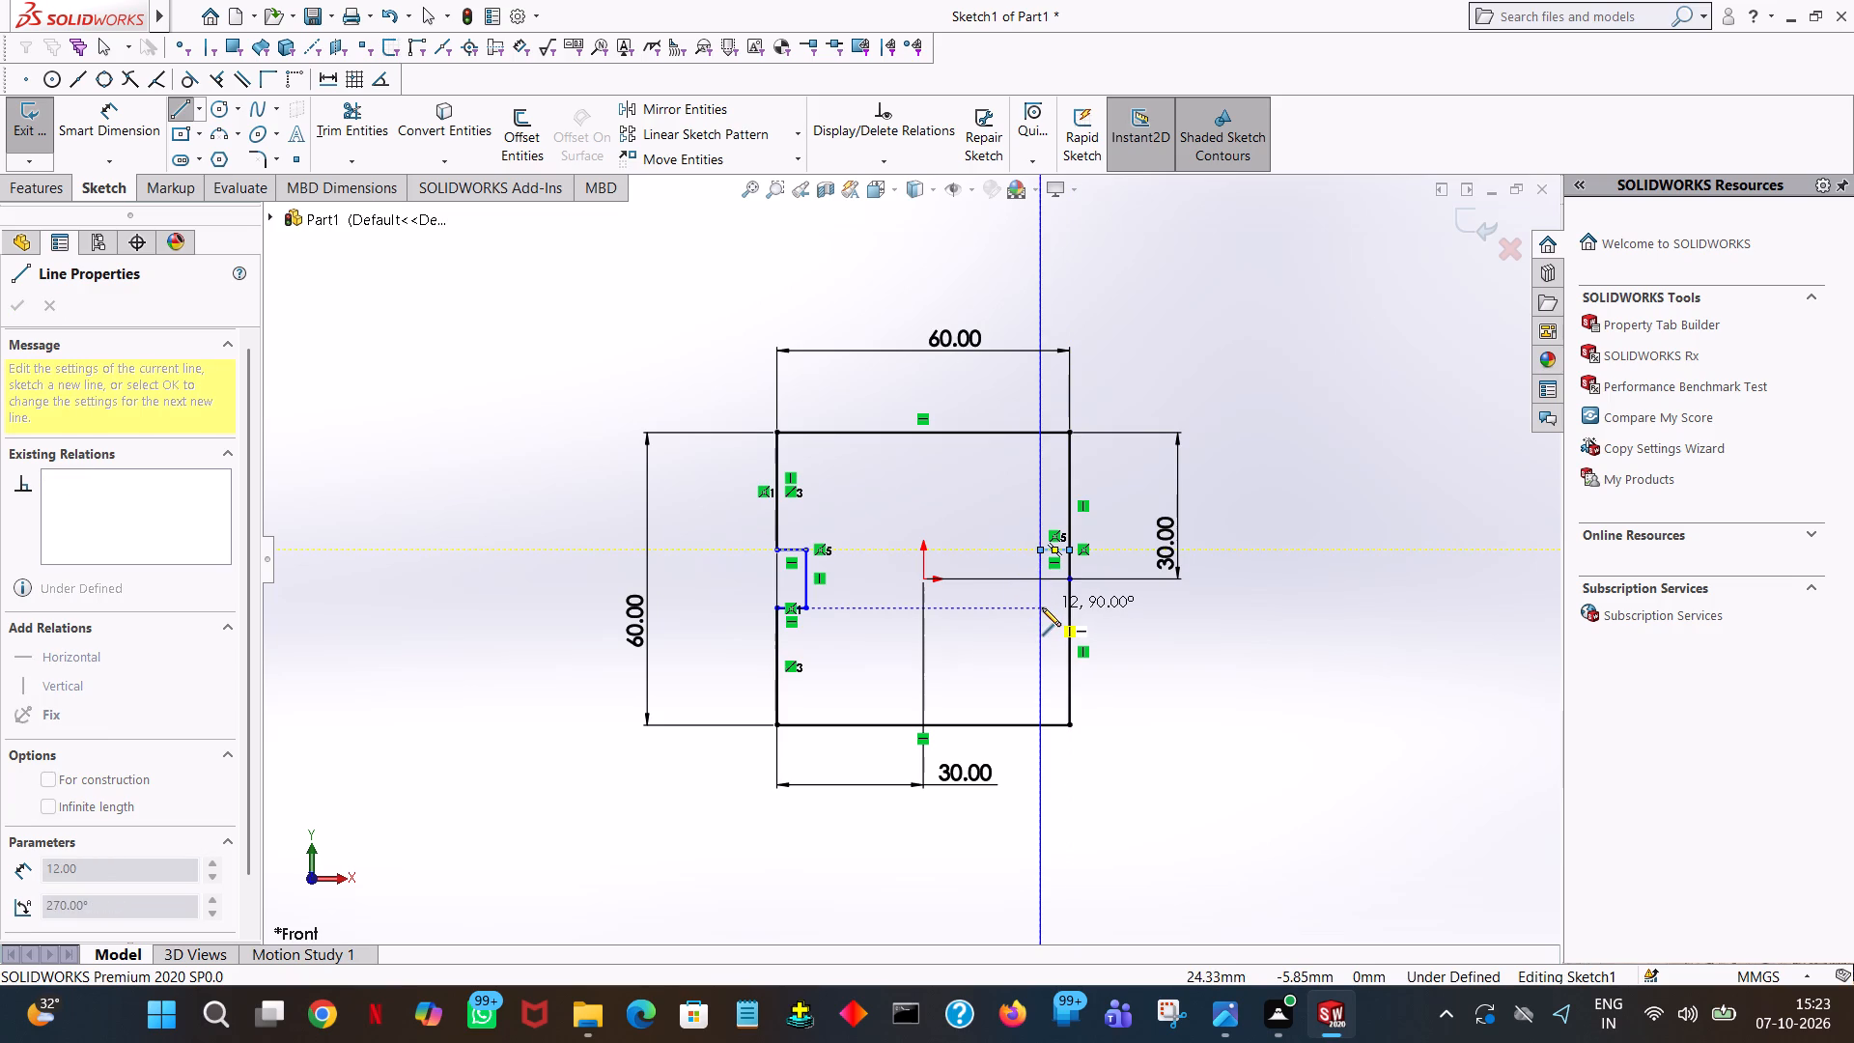
pyautogui.click(1042, 607)
pyautogui.click(1067, 608)
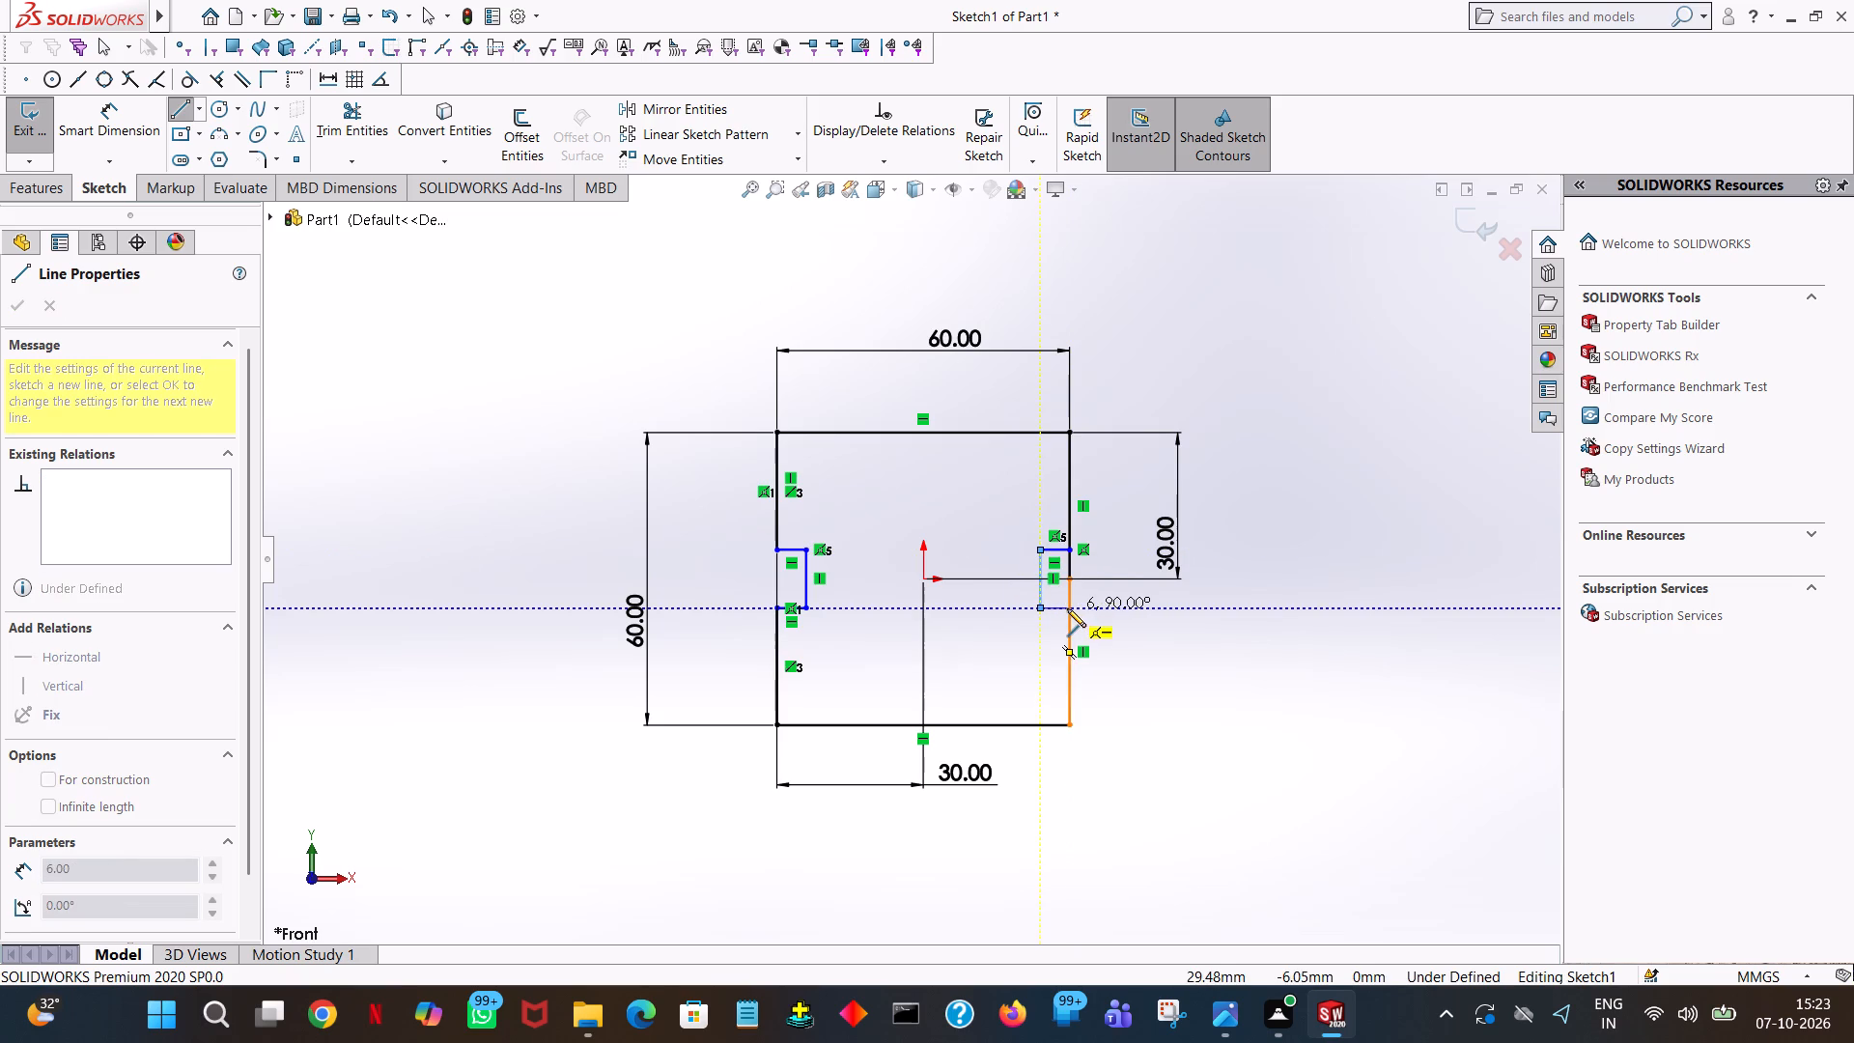
pyautogui.rightClick(1067, 608)
pyautogui.click(1081, 612)
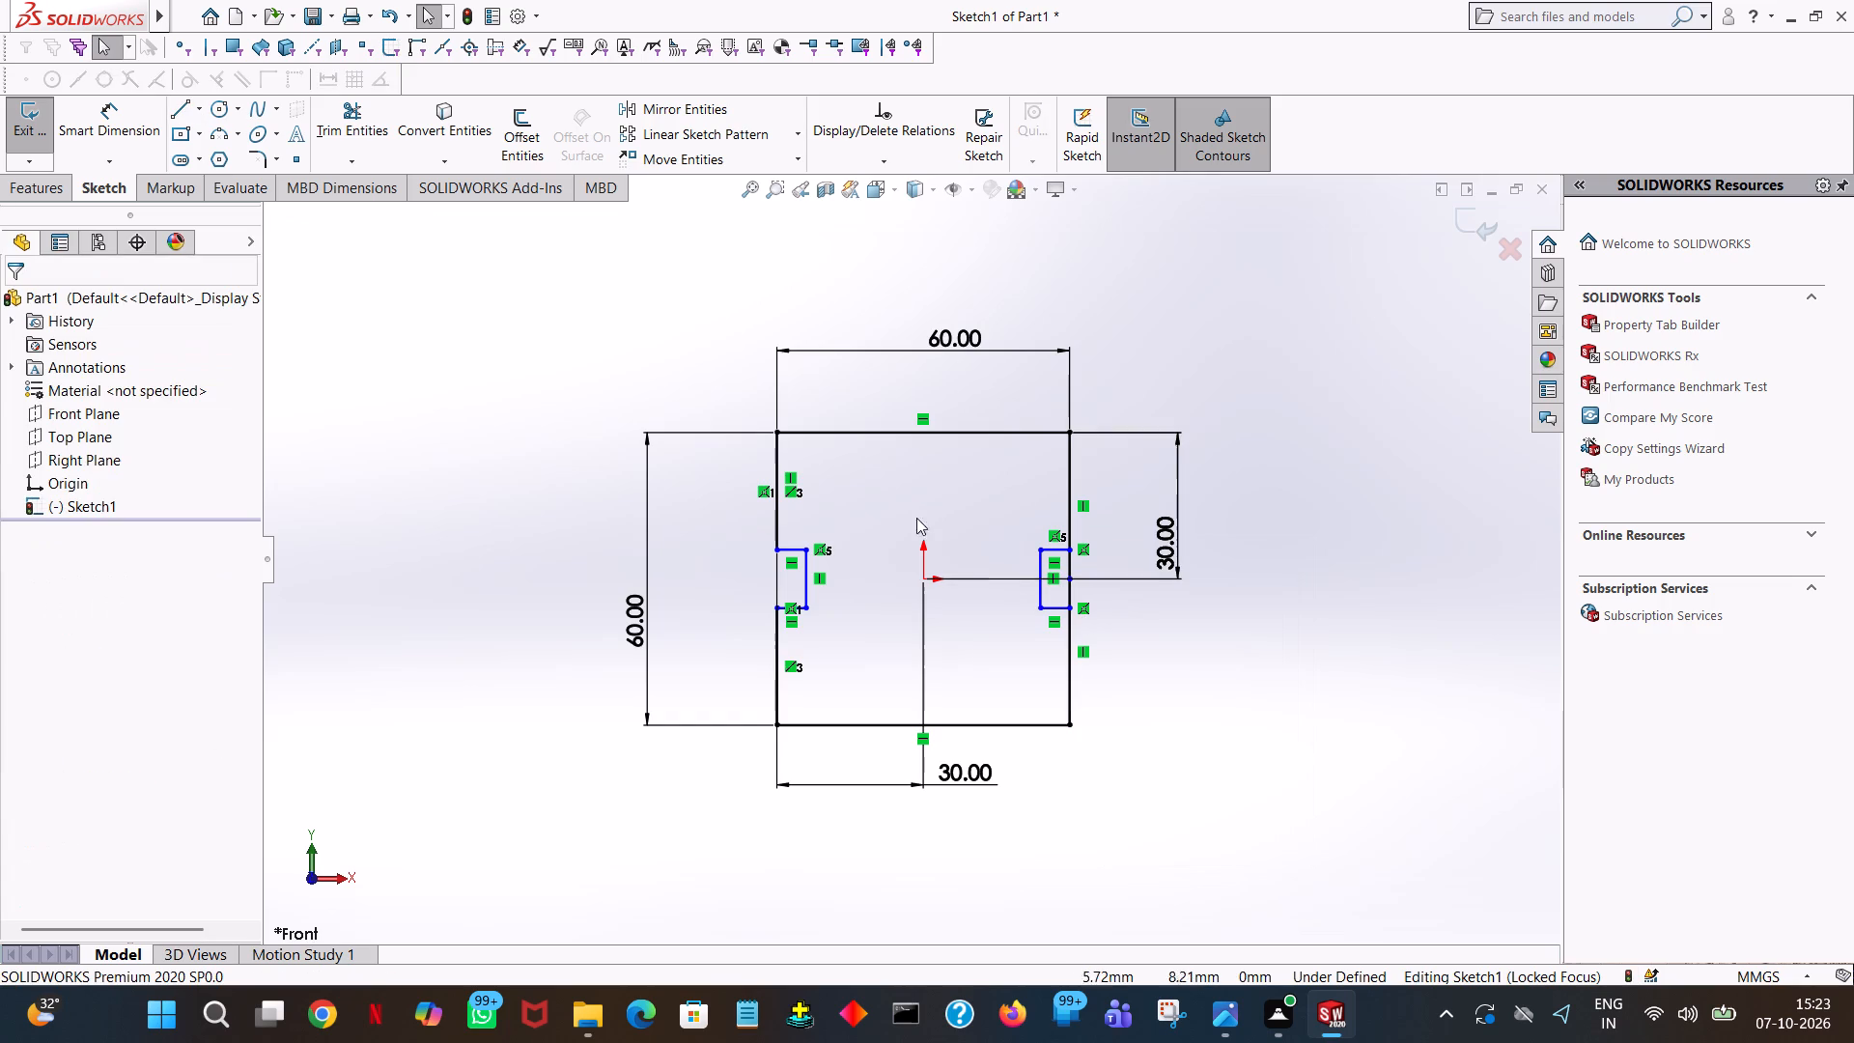
# Trim away both segments of the square's right side across the notch opening.
pyautogui.click(375, 129)
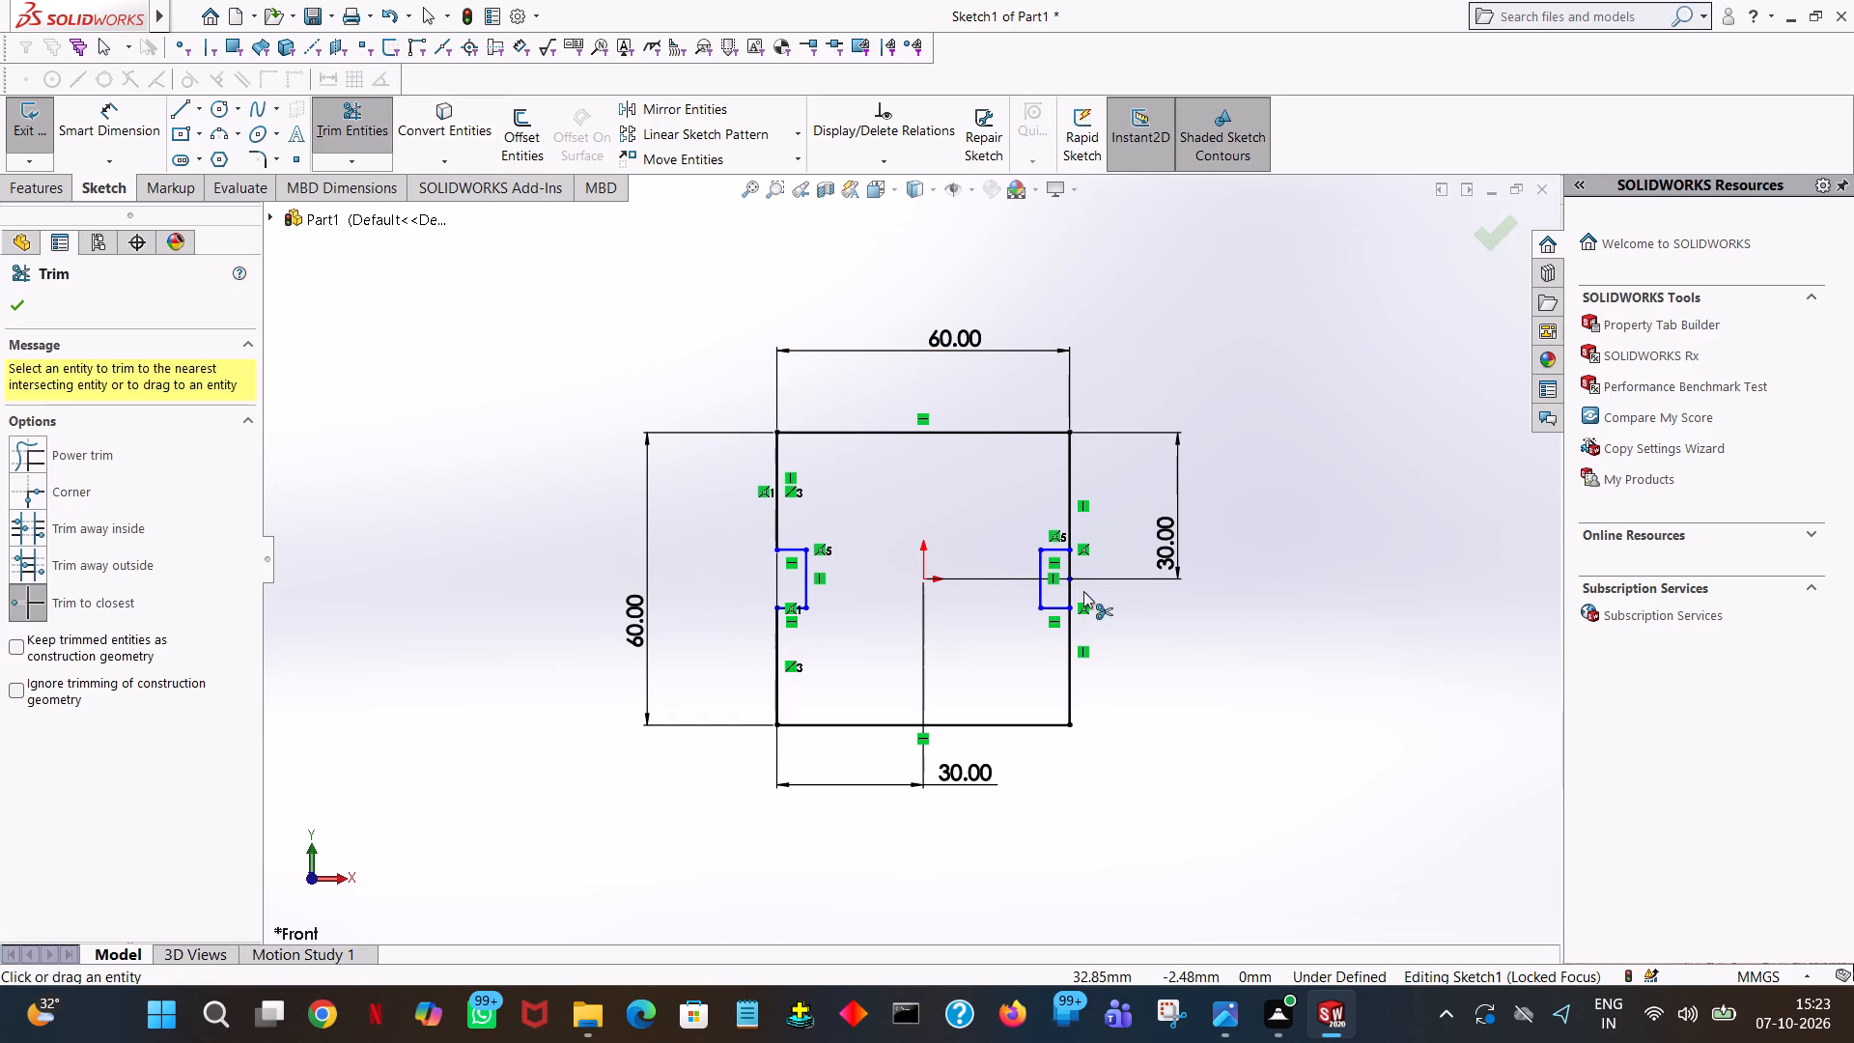
pyautogui.click(1067, 568)
pyautogui.click(1066, 590)
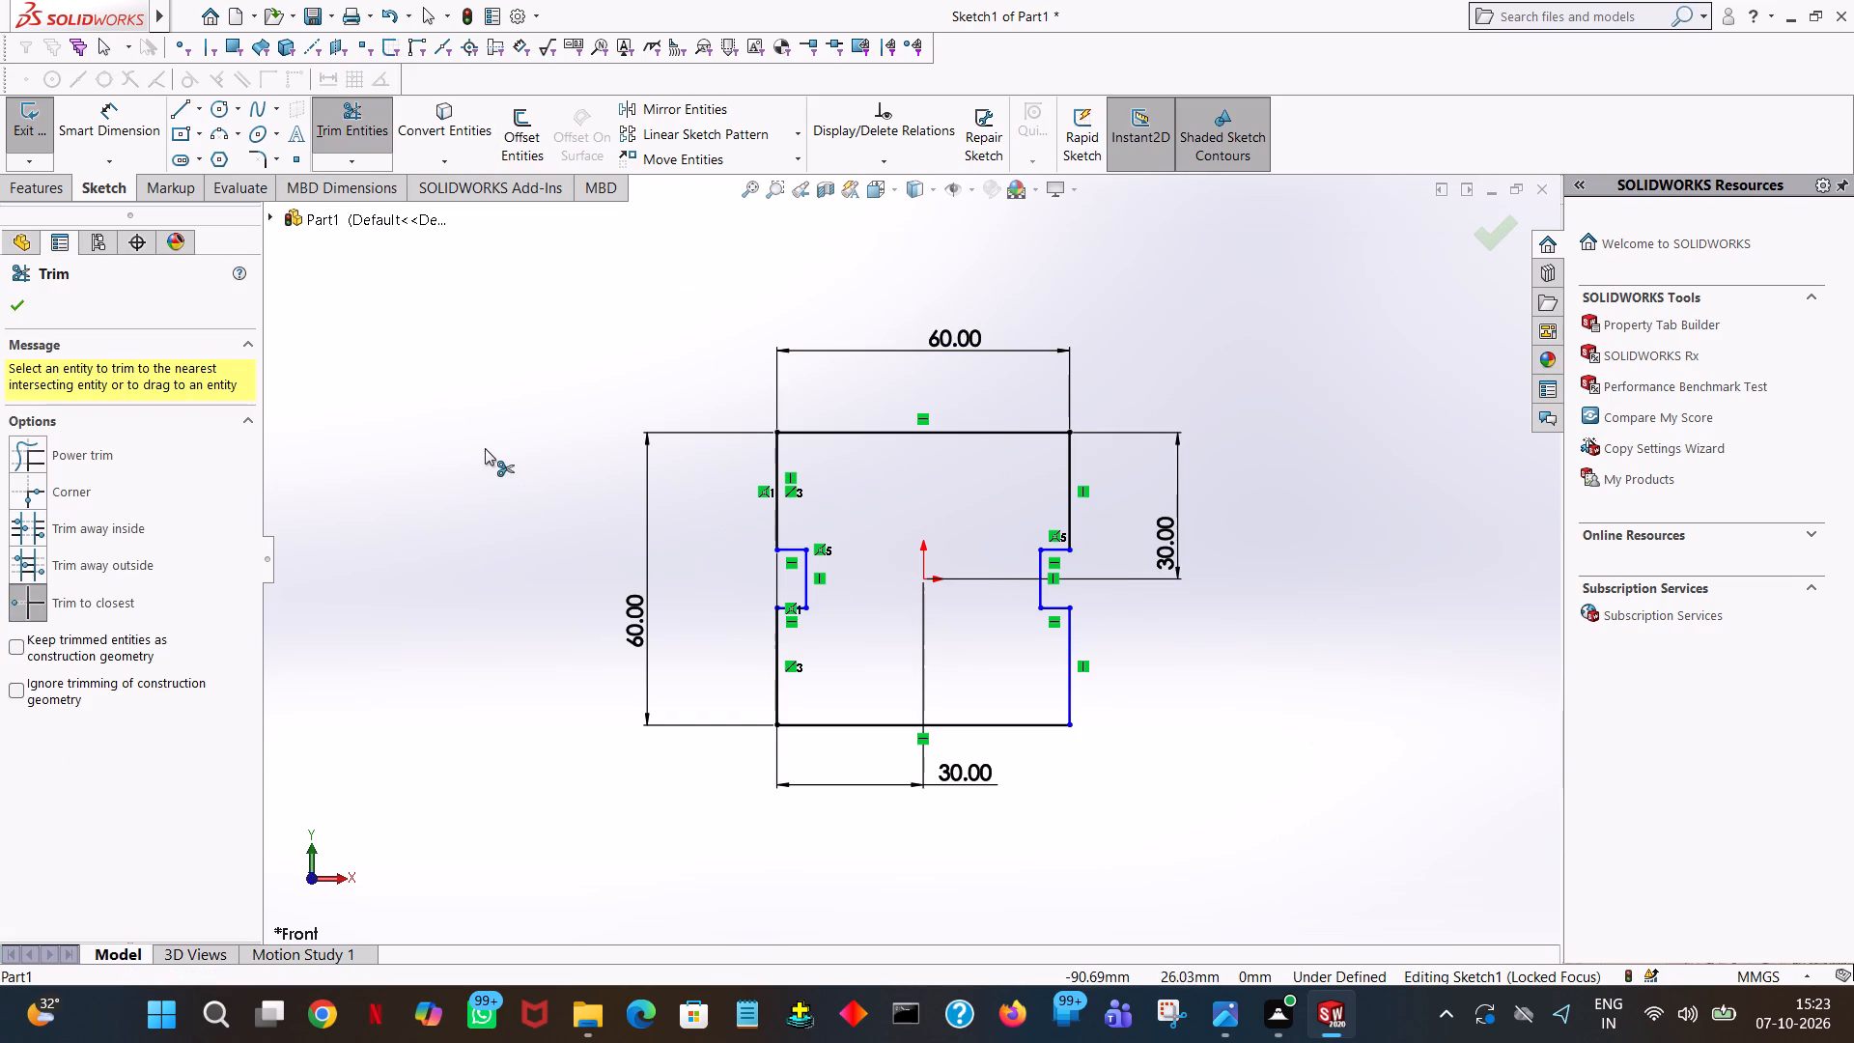
pyautogui.click(11, 305)
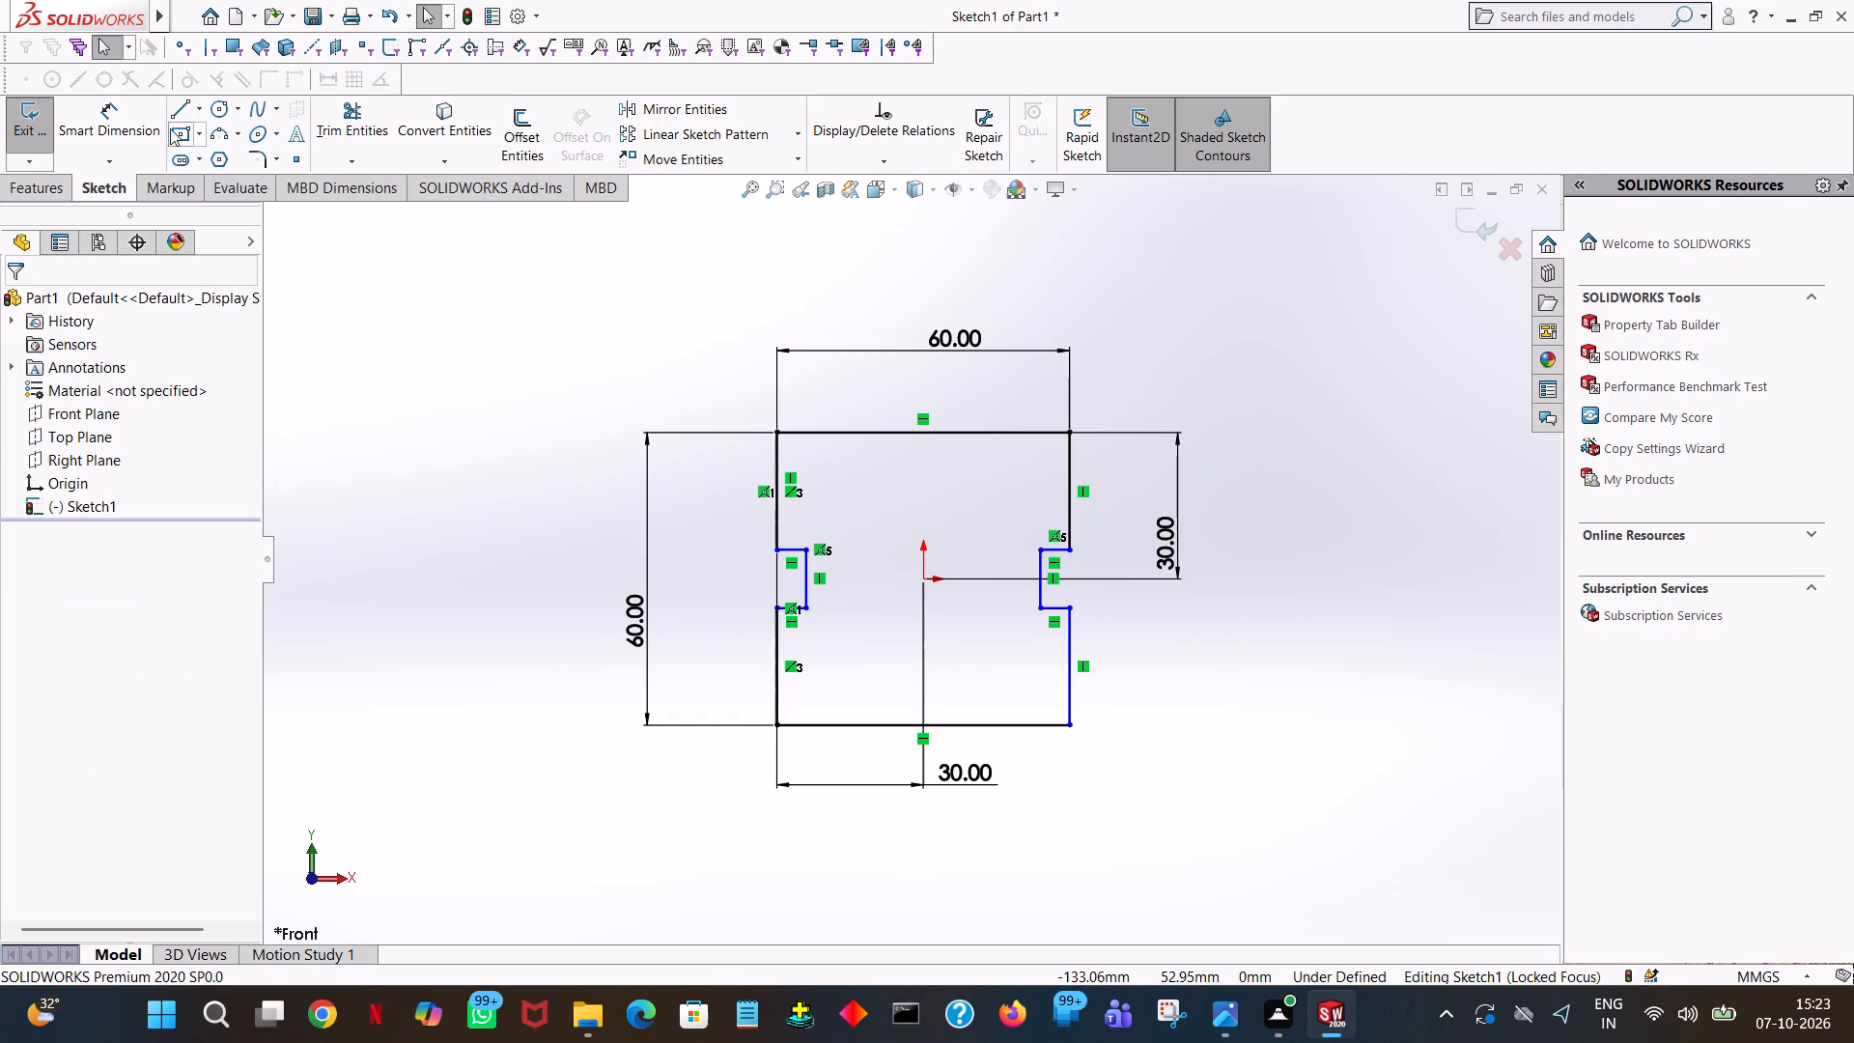
# Draw a 20 mm vertical line upward from the midpoint of the square's bottom edge.
pyautogui.click(176, 100)
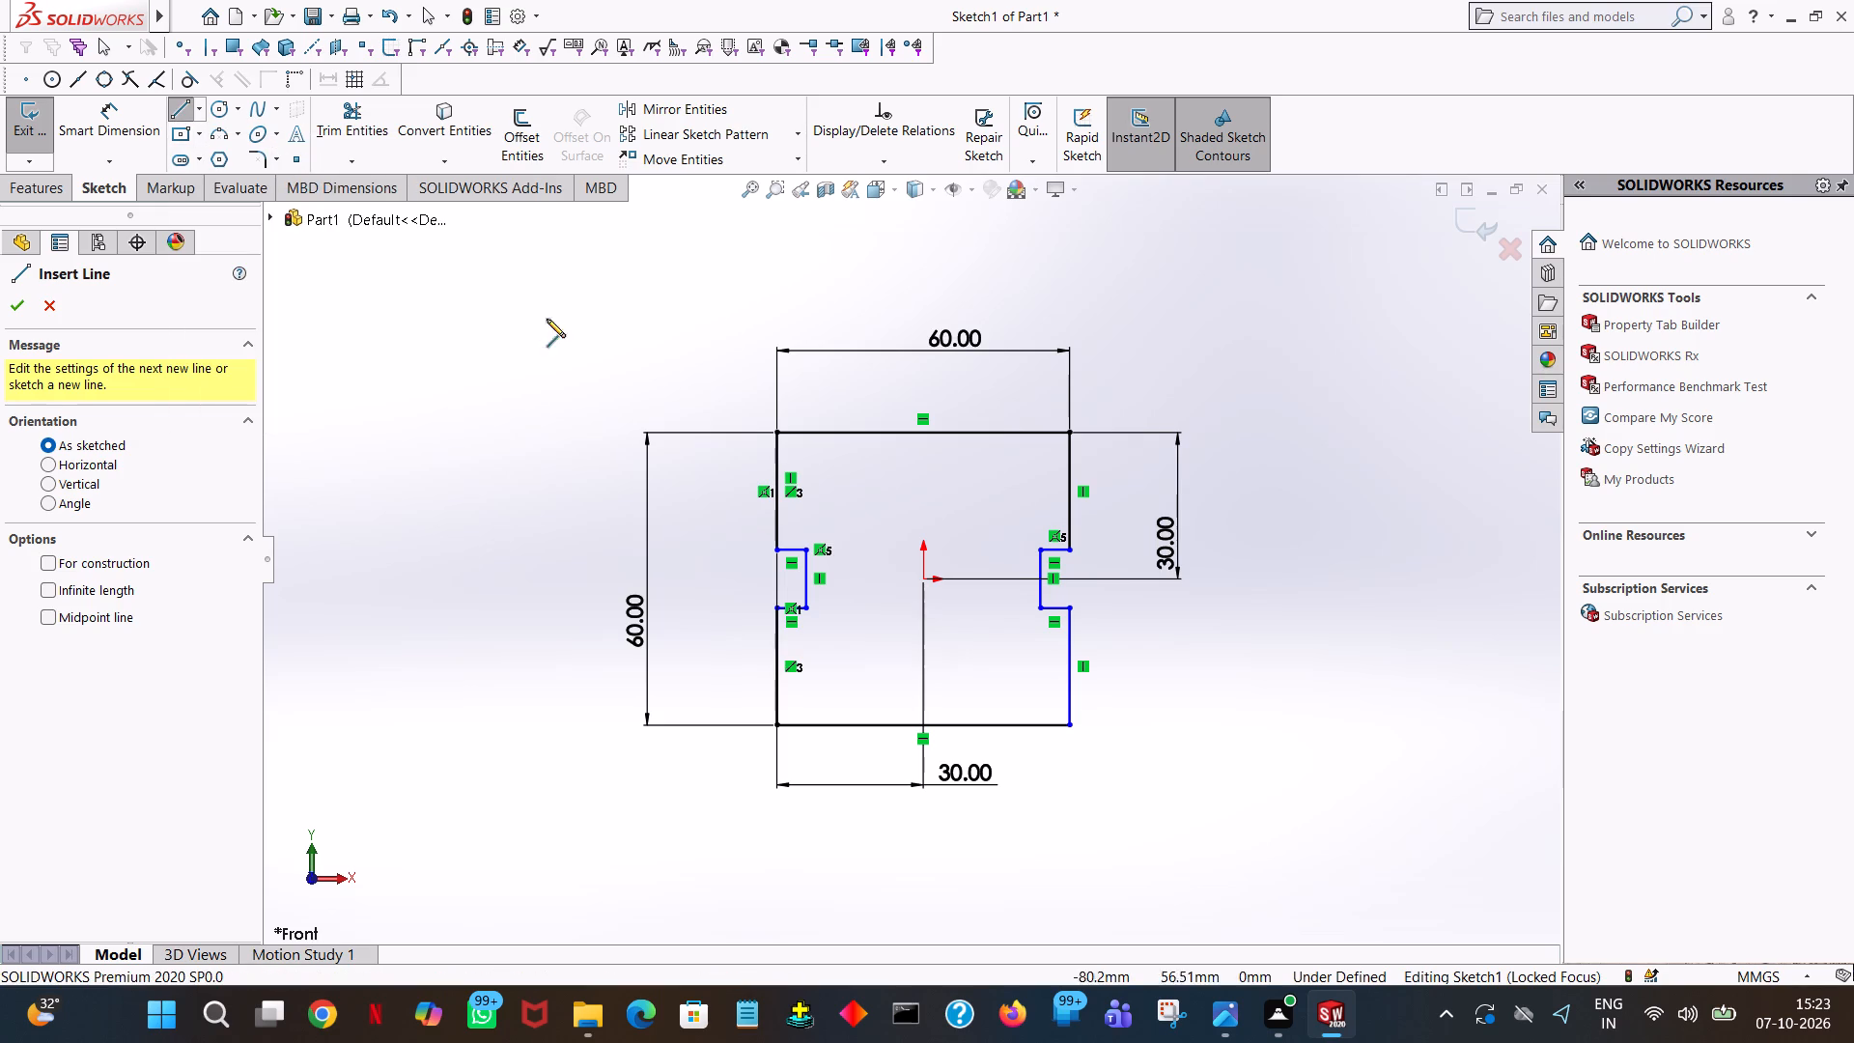
pyautogui.click(924, 724)
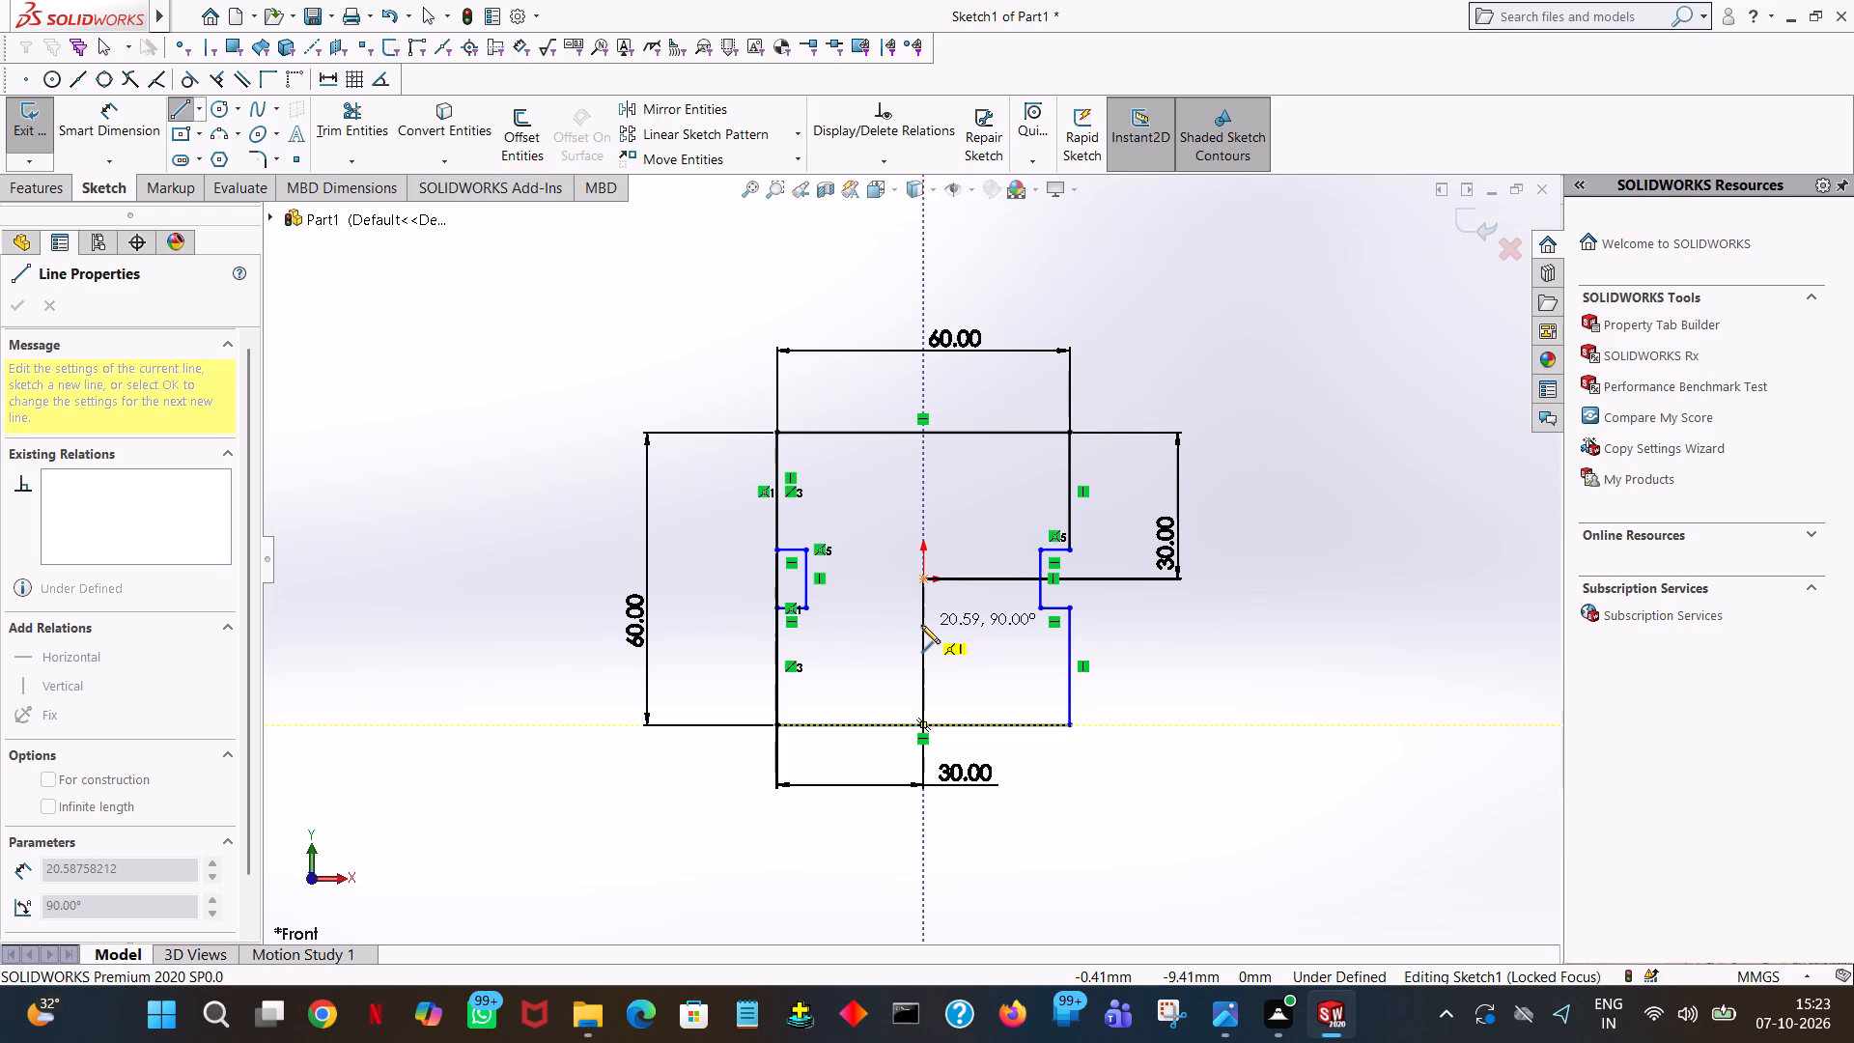
pyautogui.click(921, 625)
pyautogui.write('20')
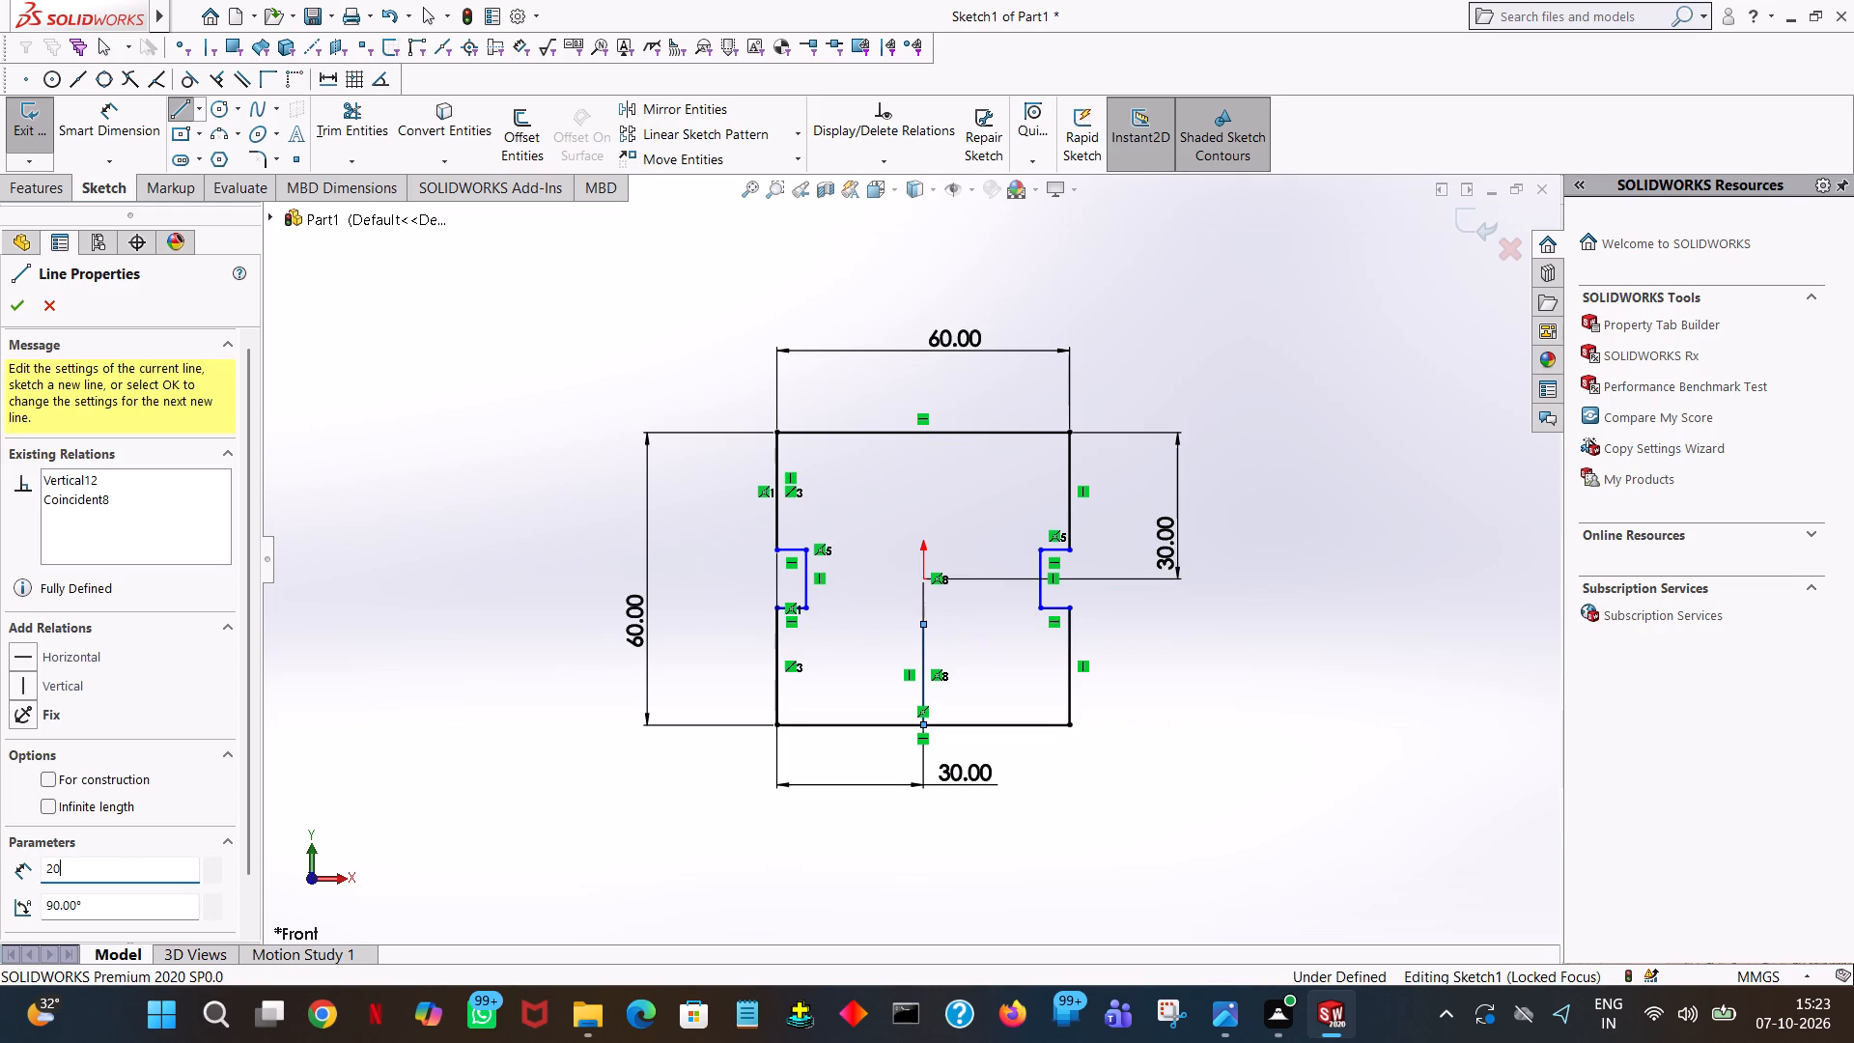
pyautogui.press('Return')
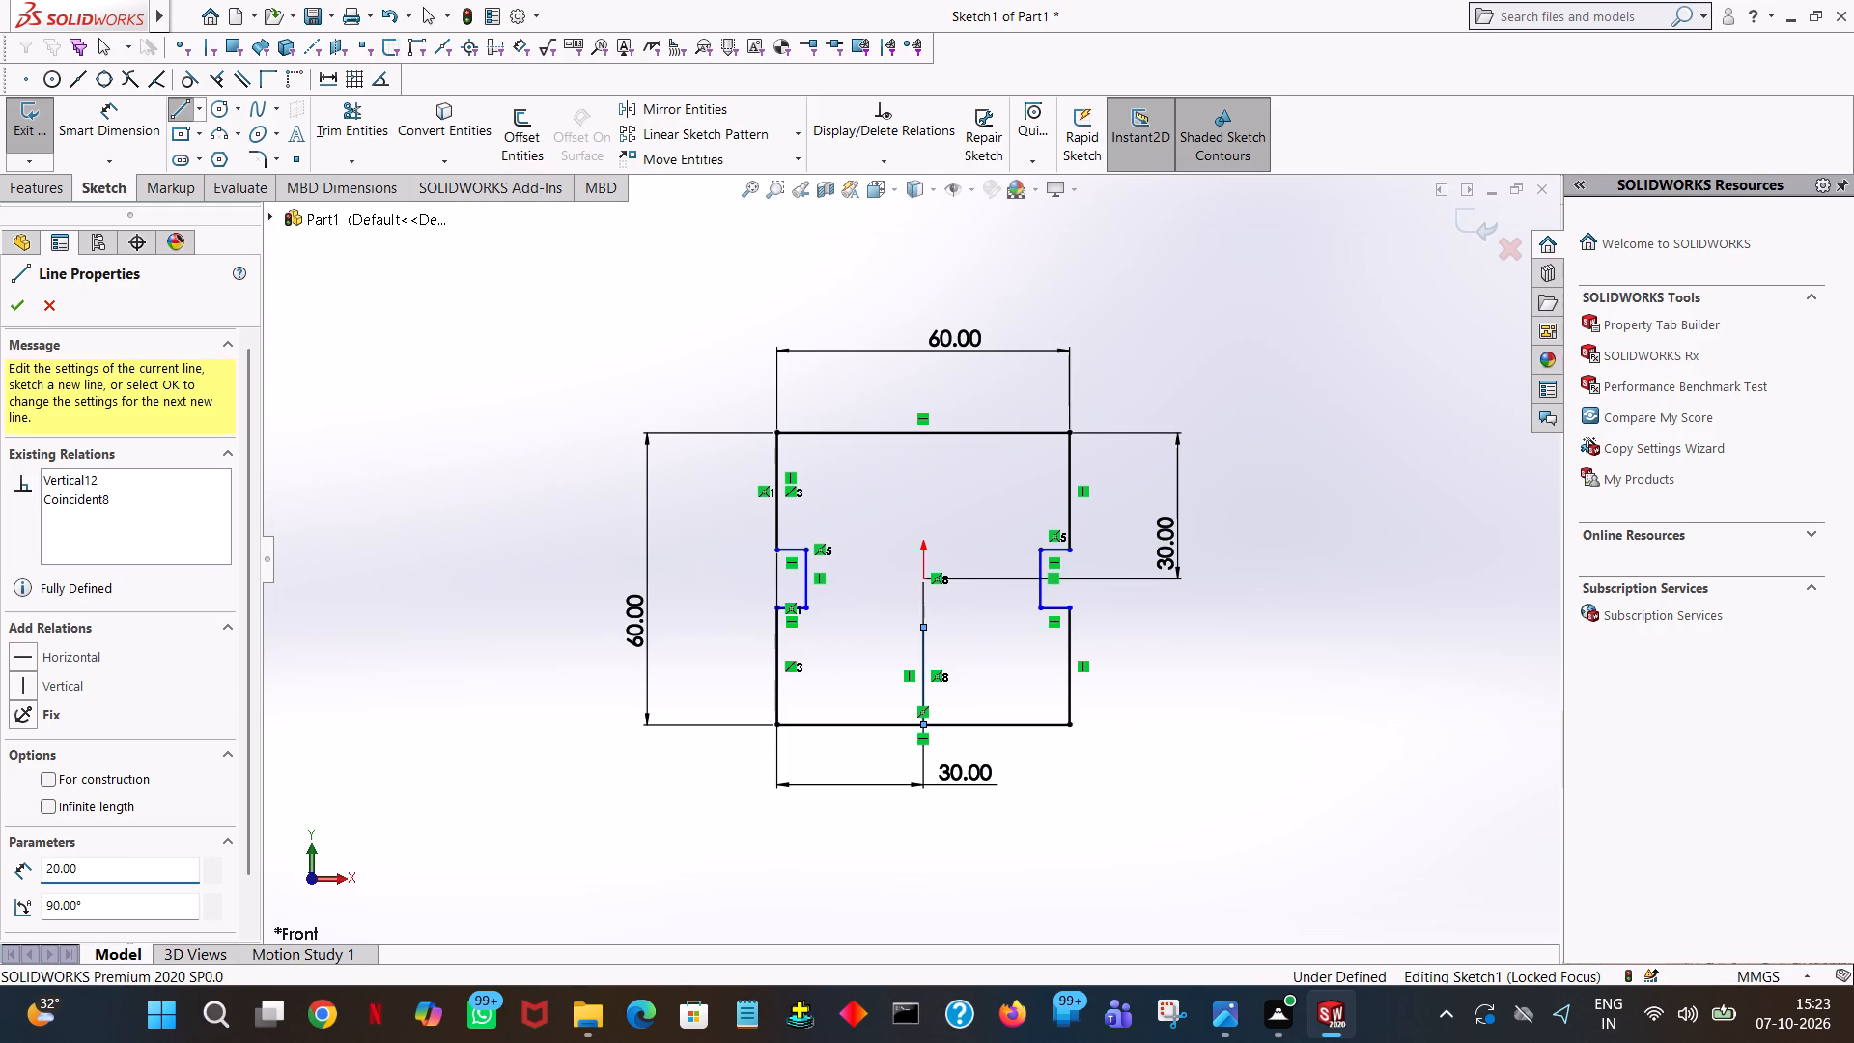
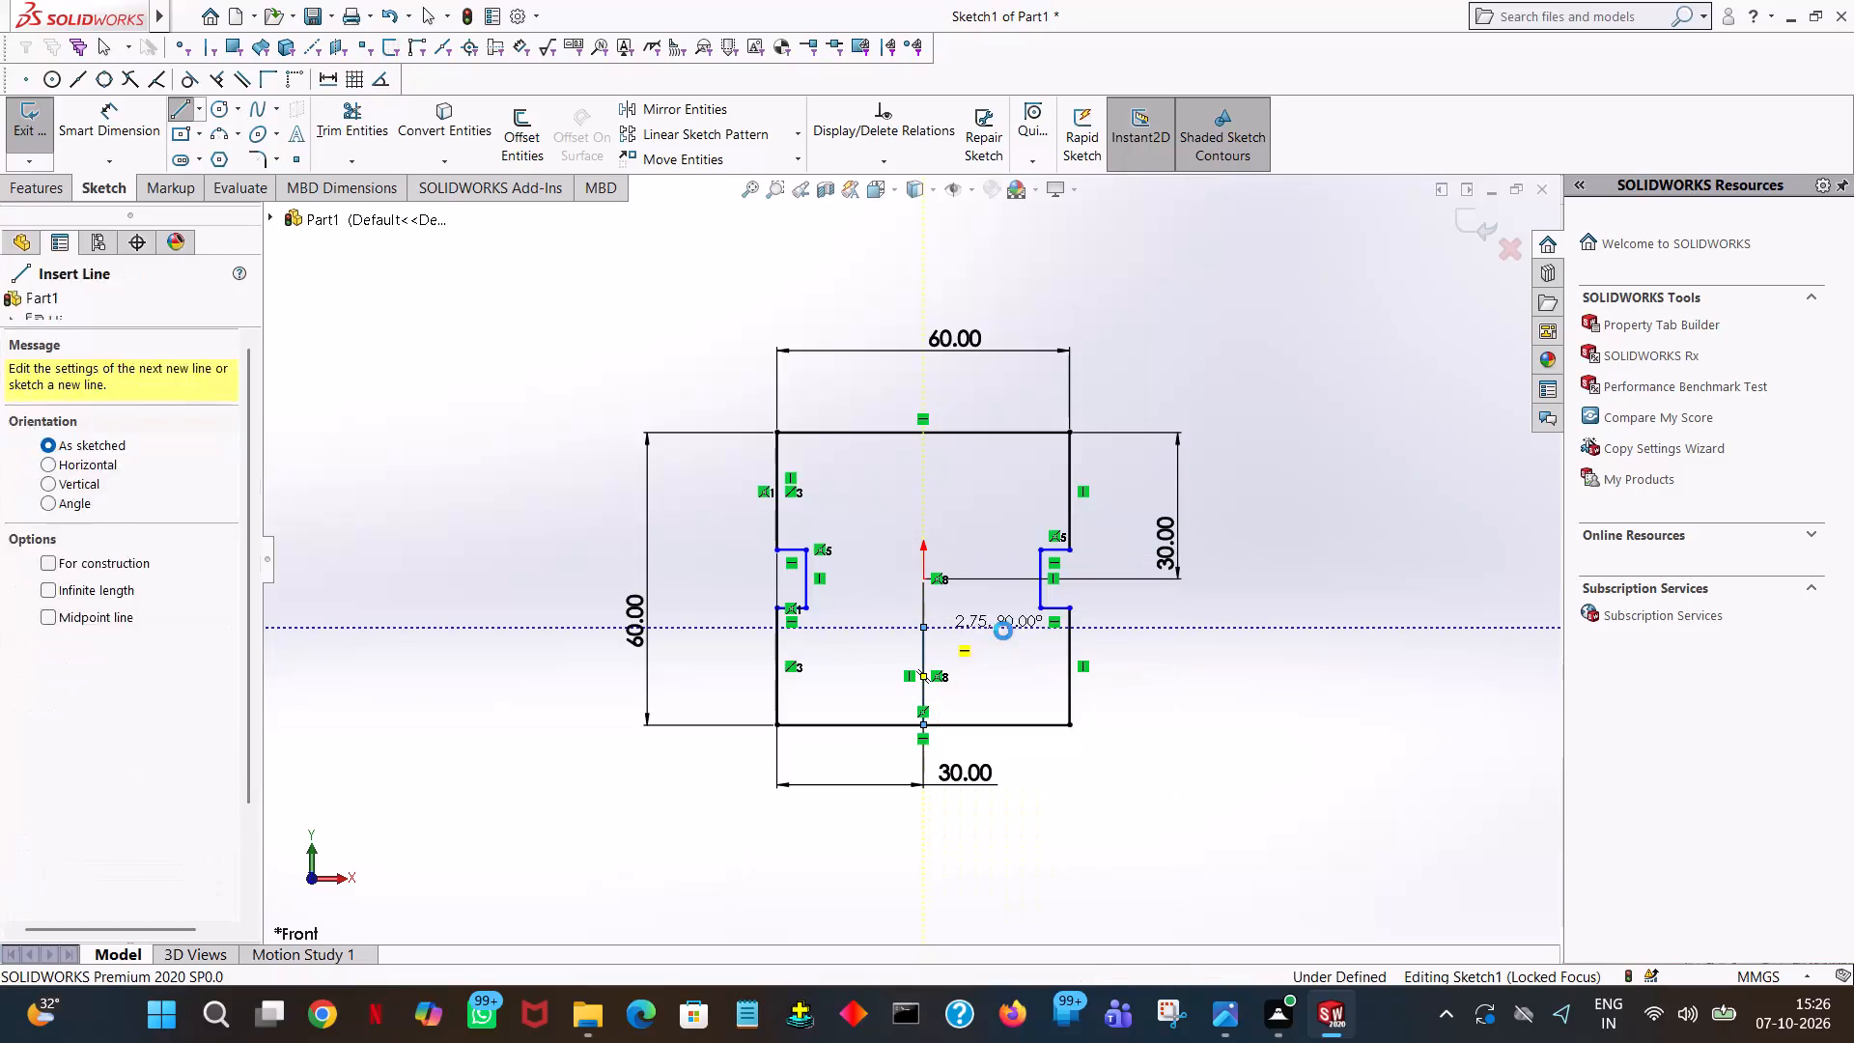
# Draw horizontal lines in both directions from the top of the 20 mm vertical line, about 15 mm rightward and slightly shorter leftward.
pyautogui.click(182, 107)
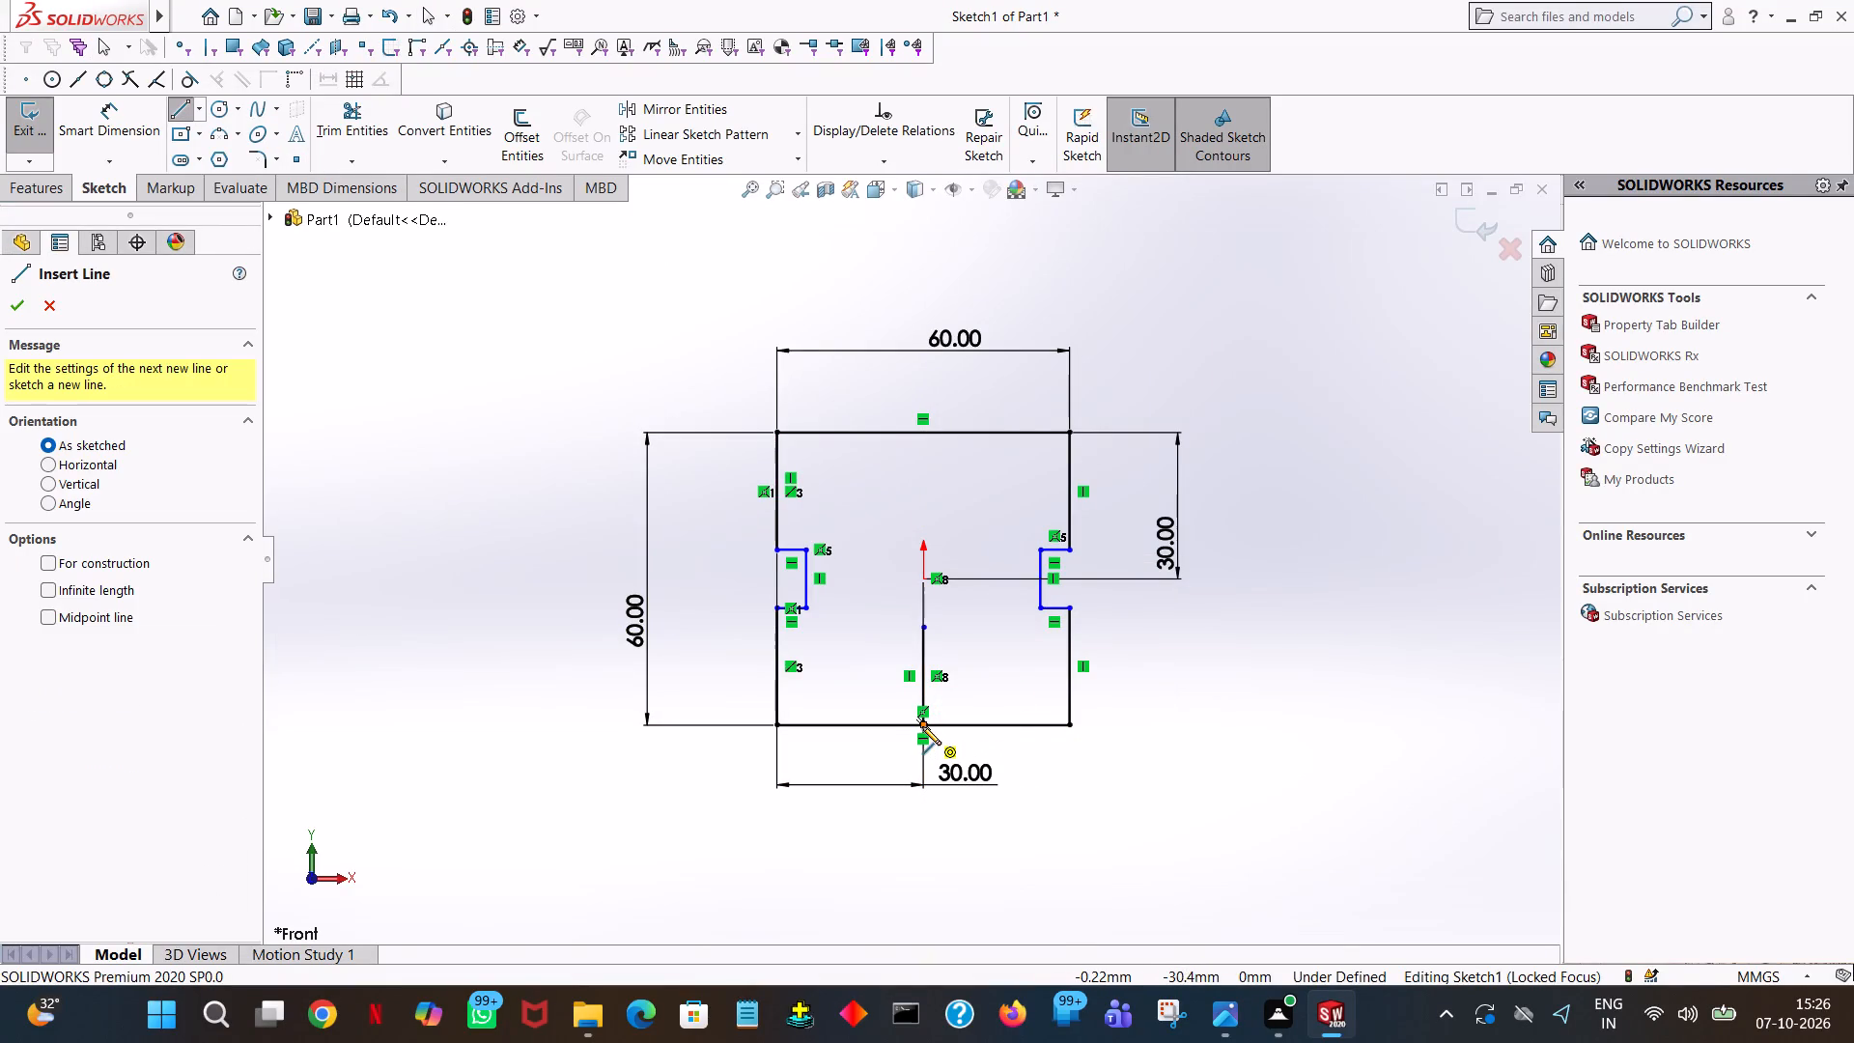
pyautogui.click(922, 622)
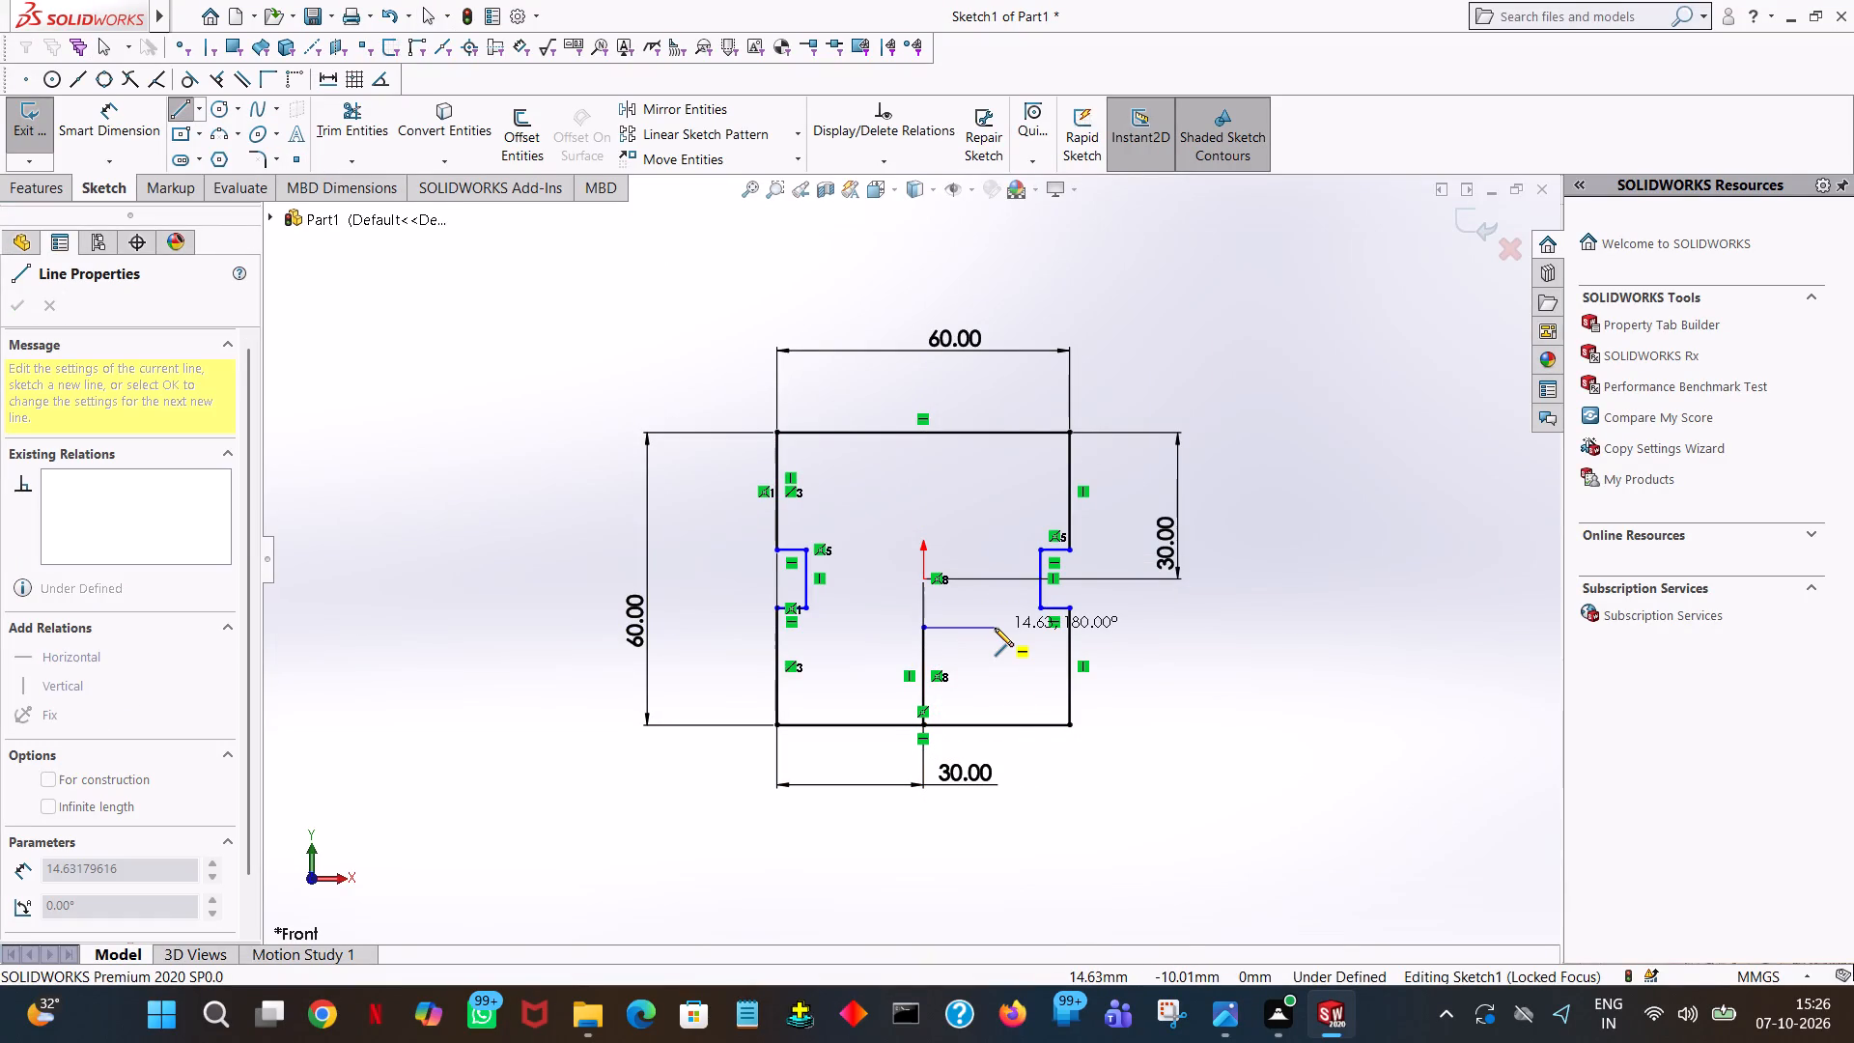
pyautogui.click(995, 628)
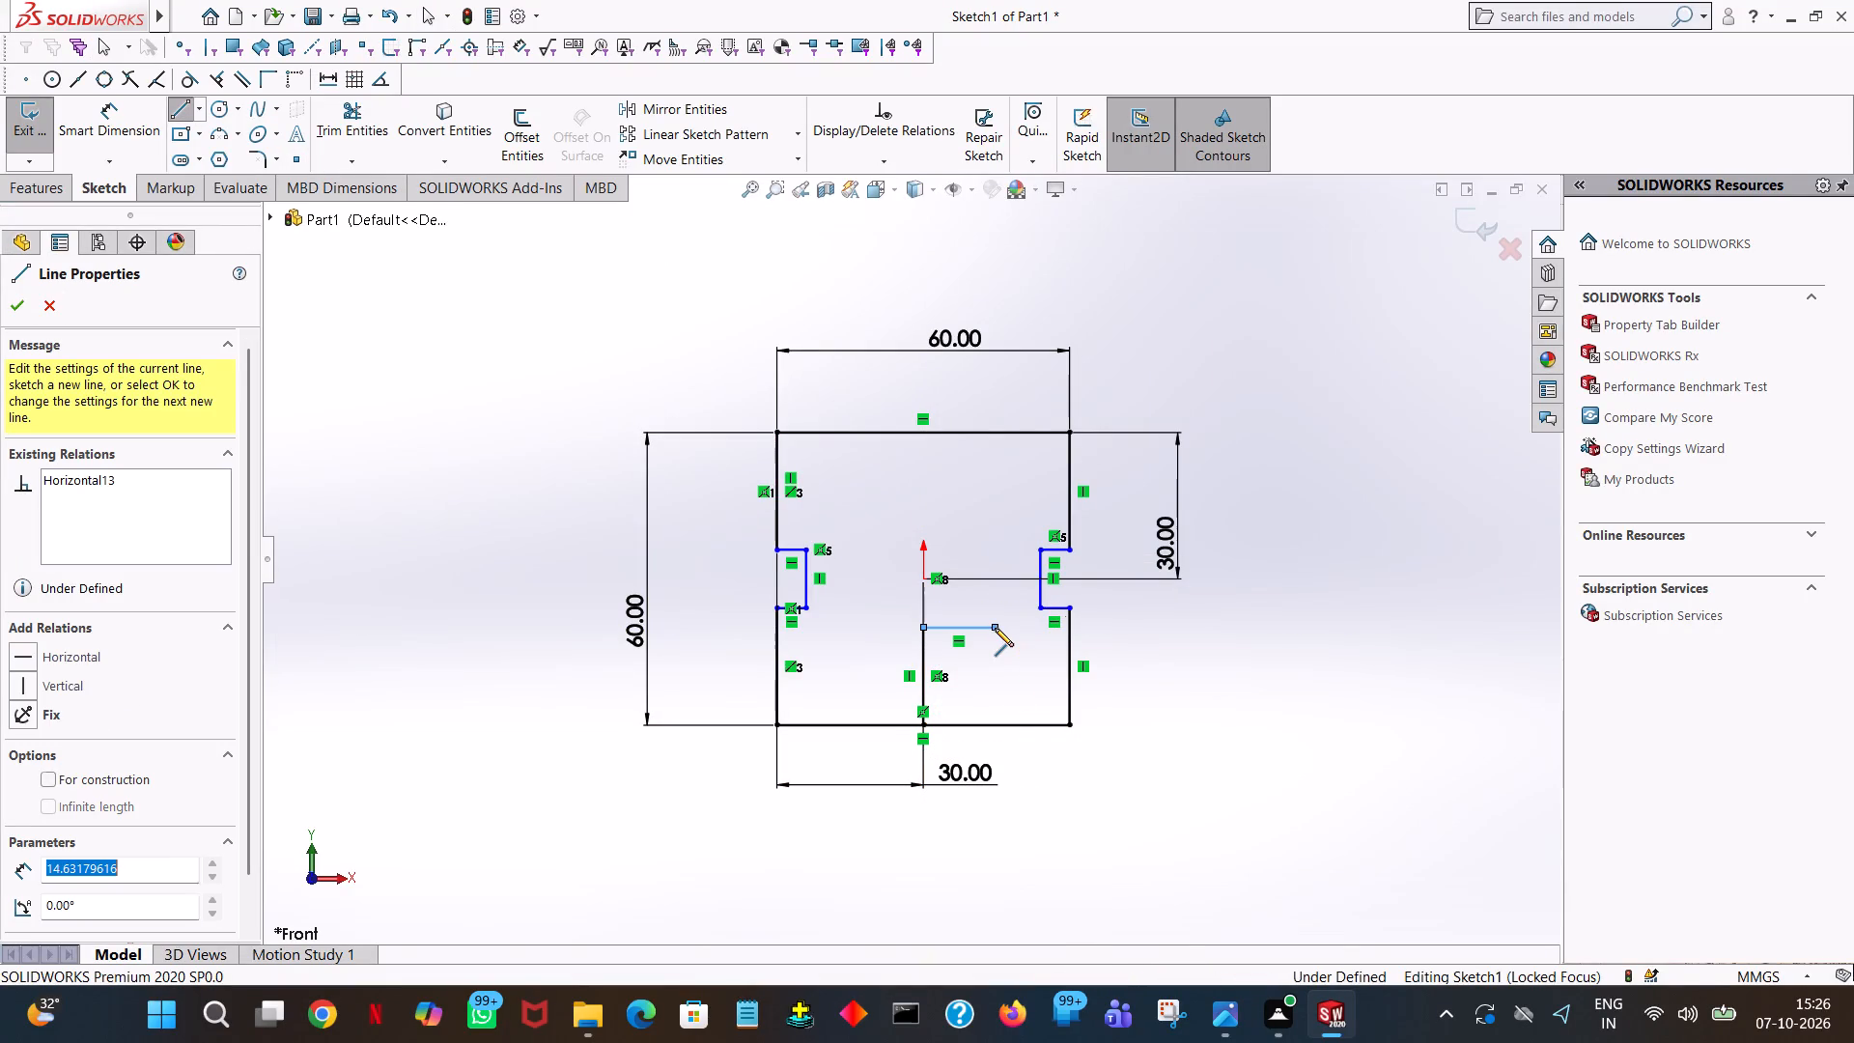
pyautogui.rightClick(995, 628)
pyautogui.click(1029, 643)
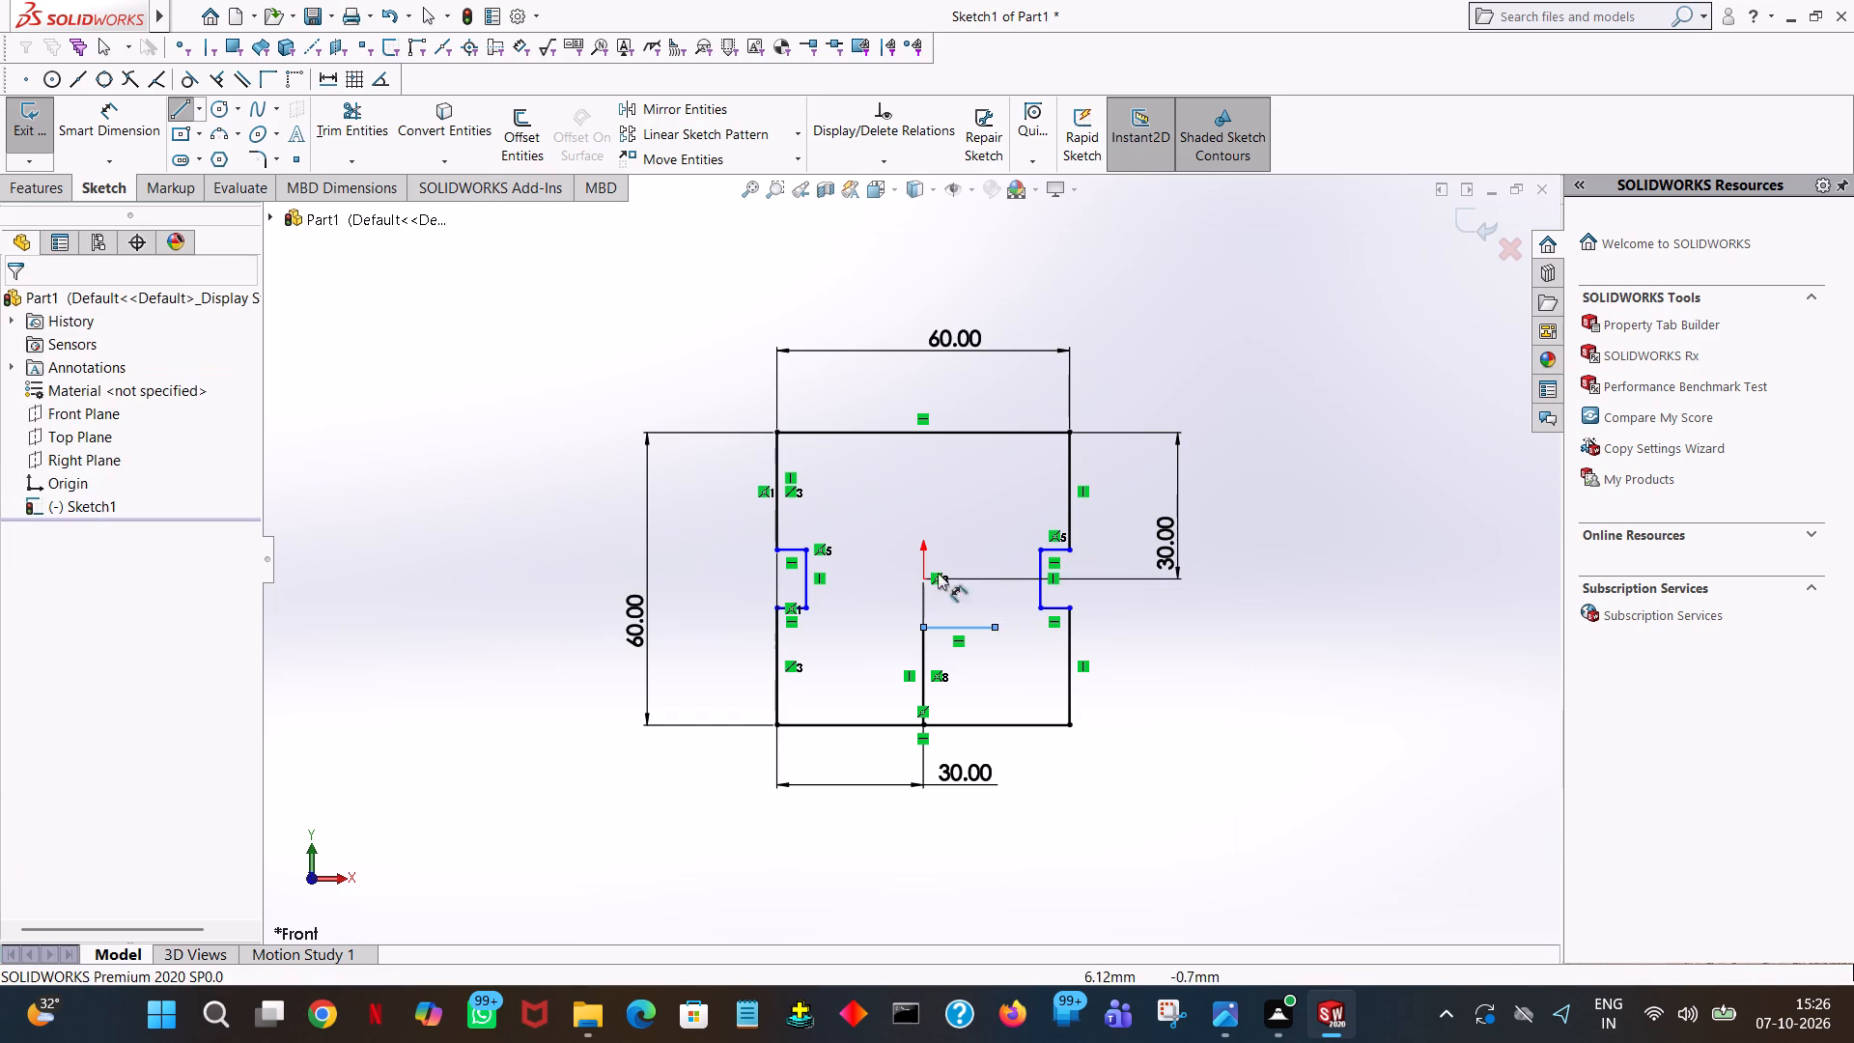
pyautogui.click(180, 102)
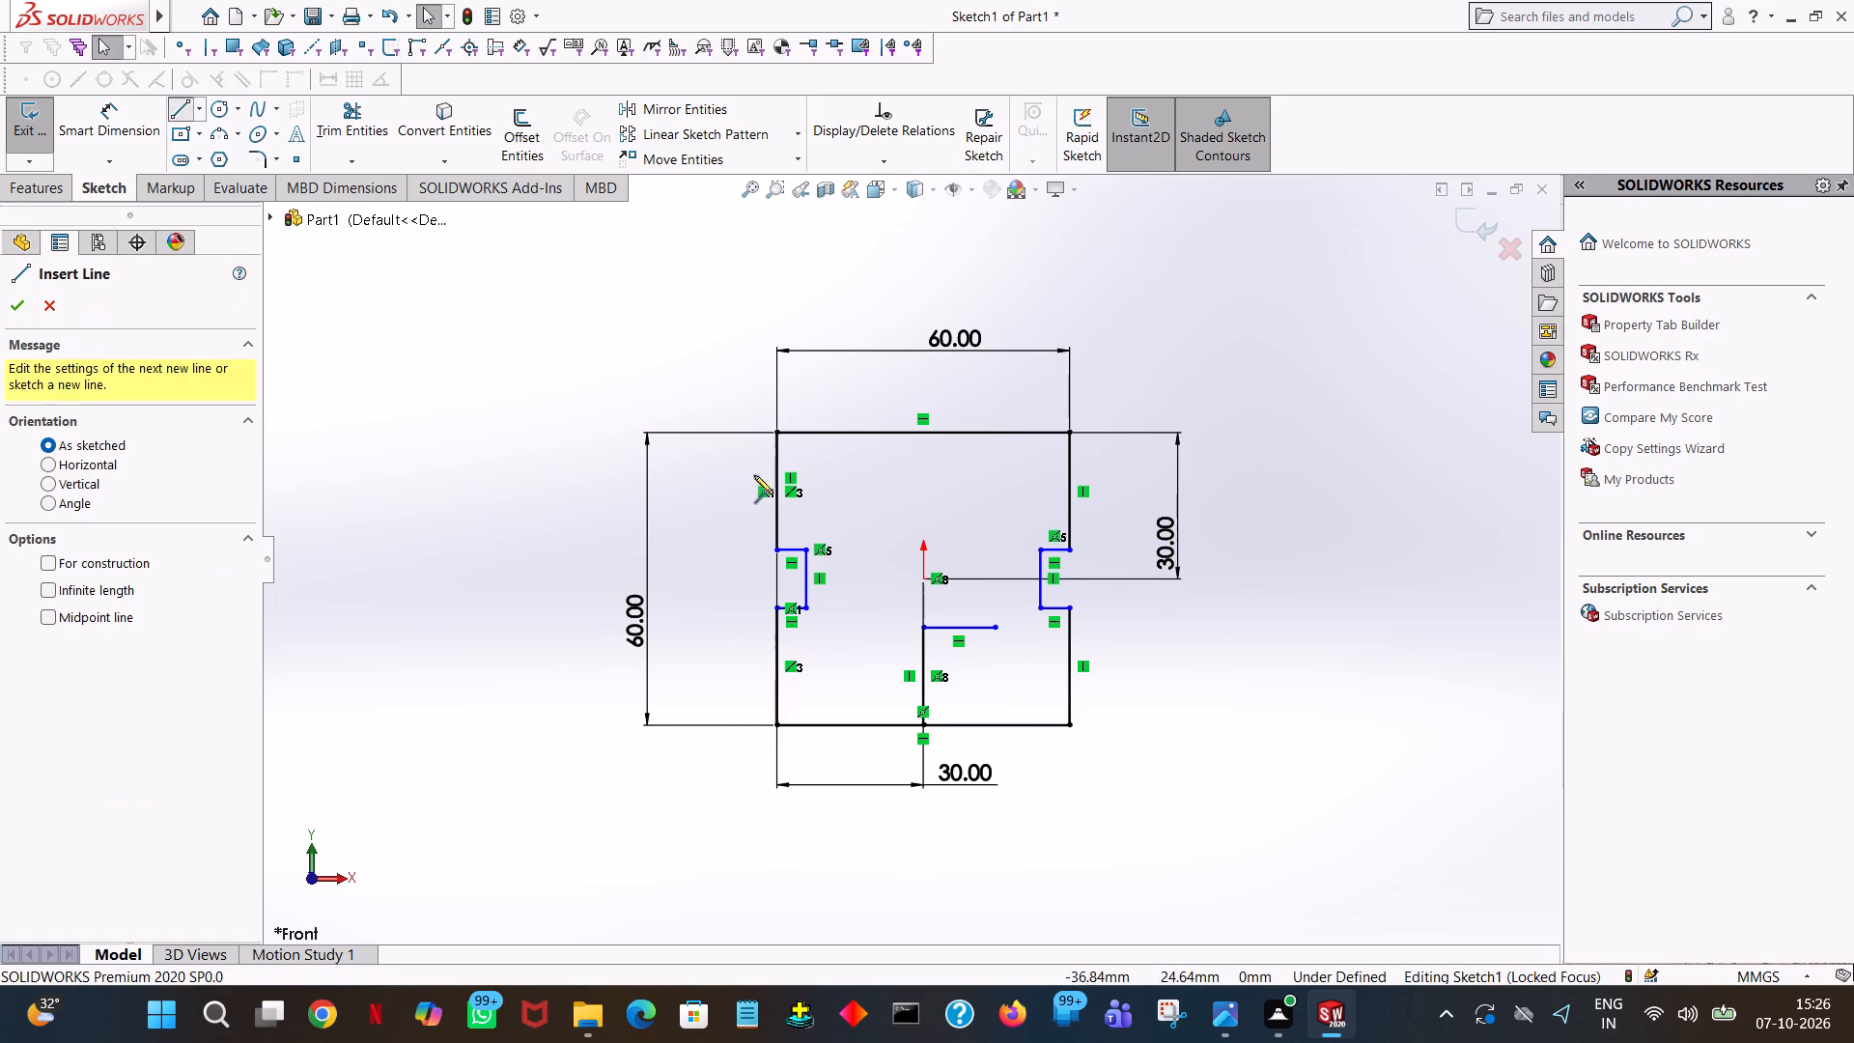
pyautogui.click(923, 627)
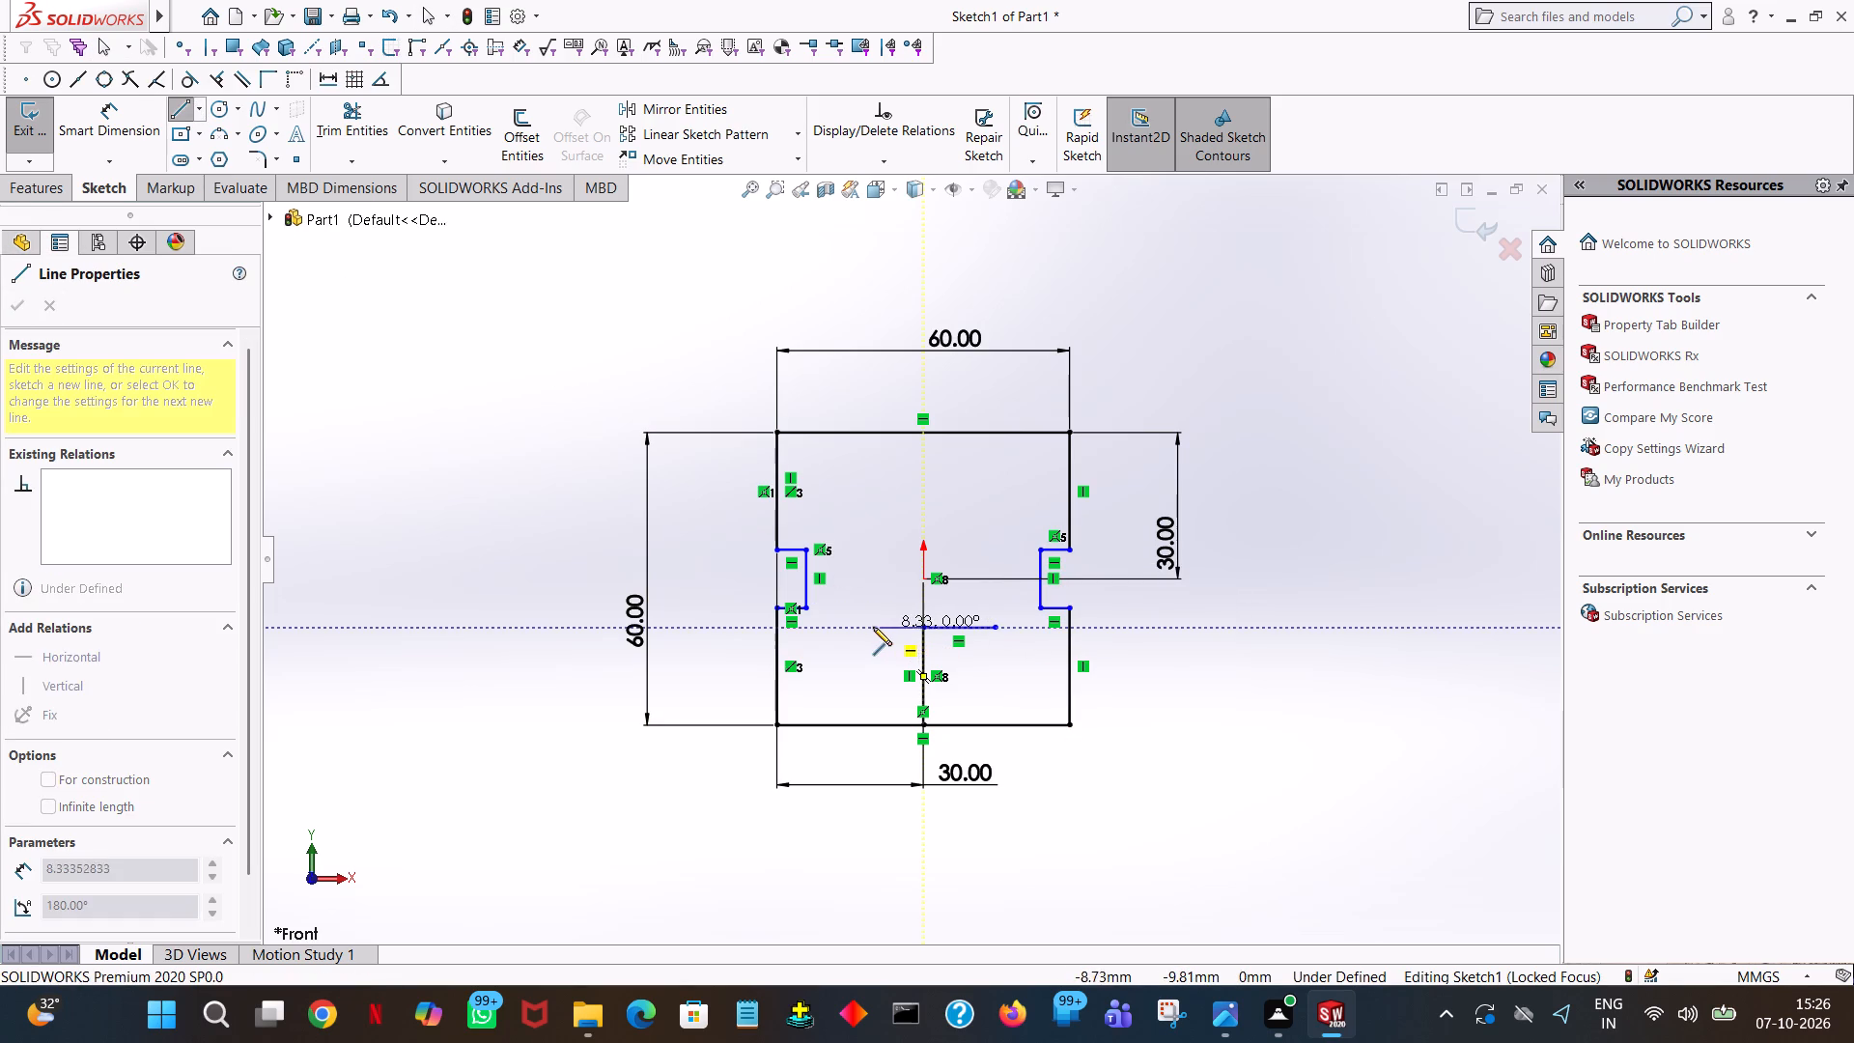
pyautogui.click(857, 627)
pyautogui.rightClick(857, 627)
pyautogui.click(913, 647)
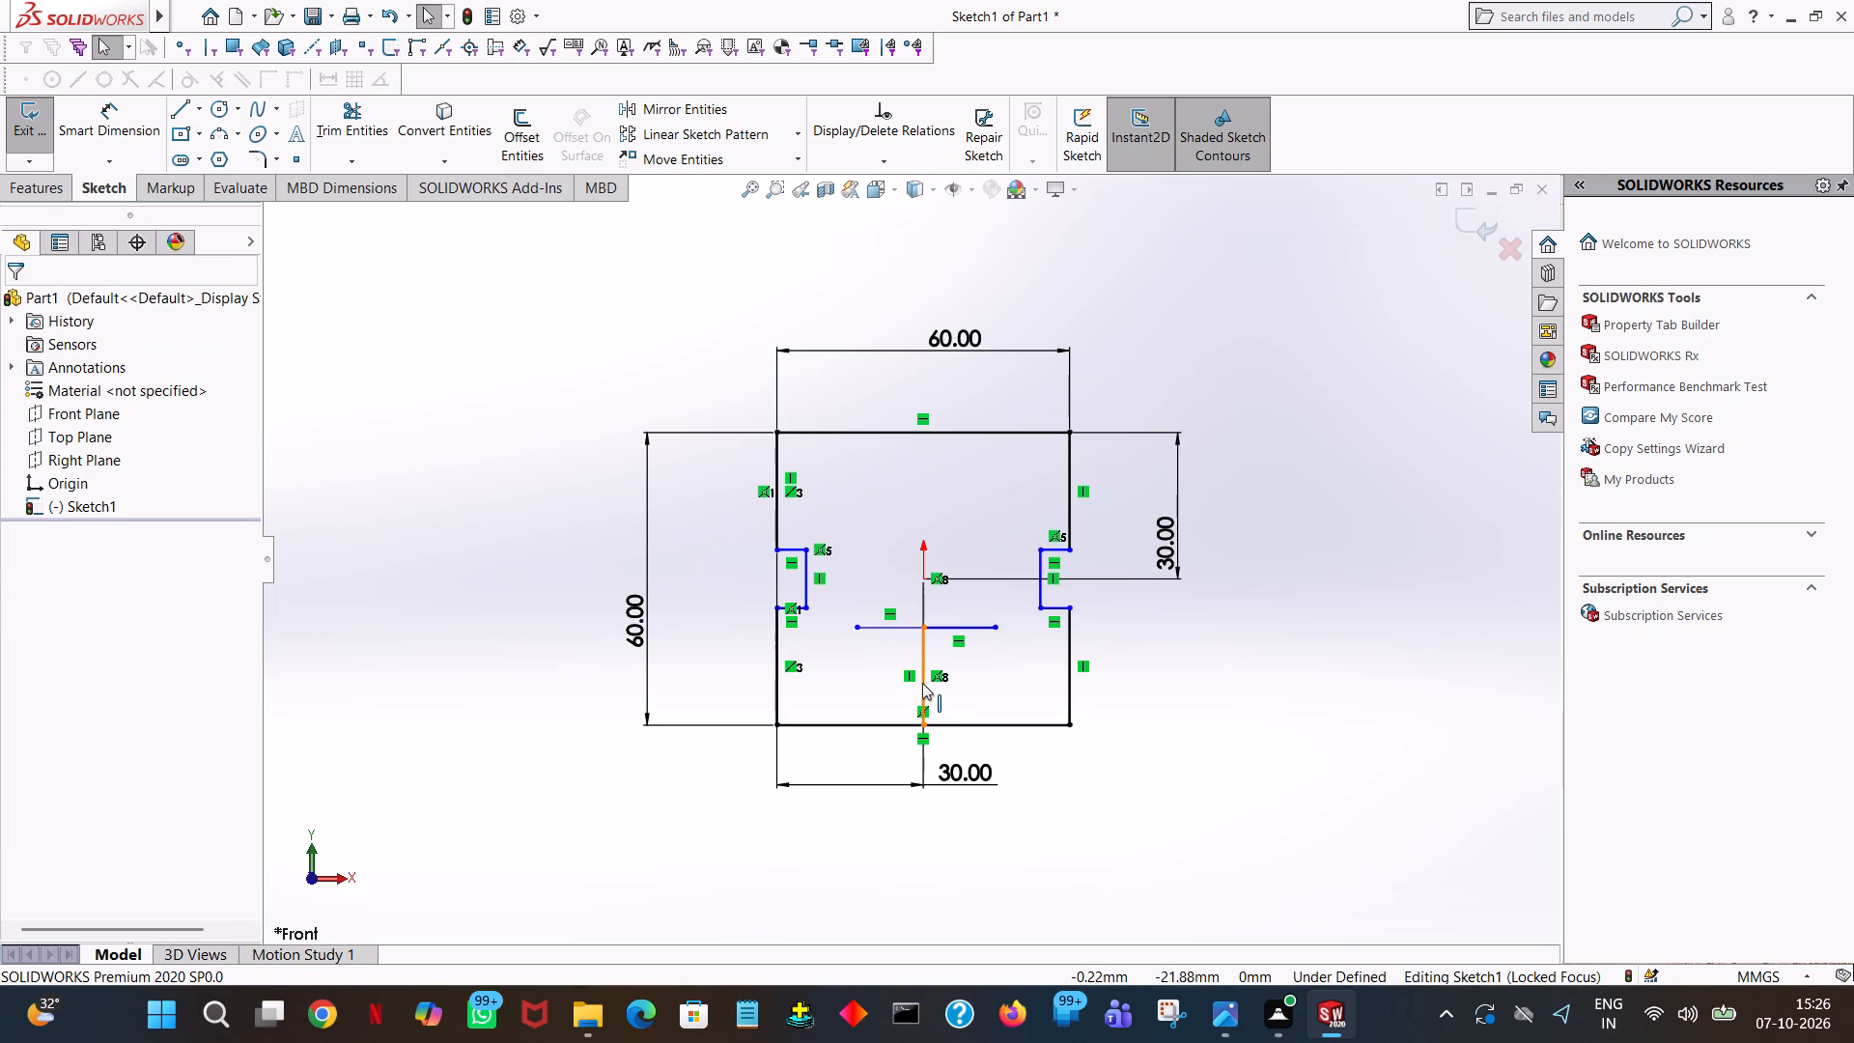
pyautogui.click(922, 682)
pyautogui.click(419, 416)
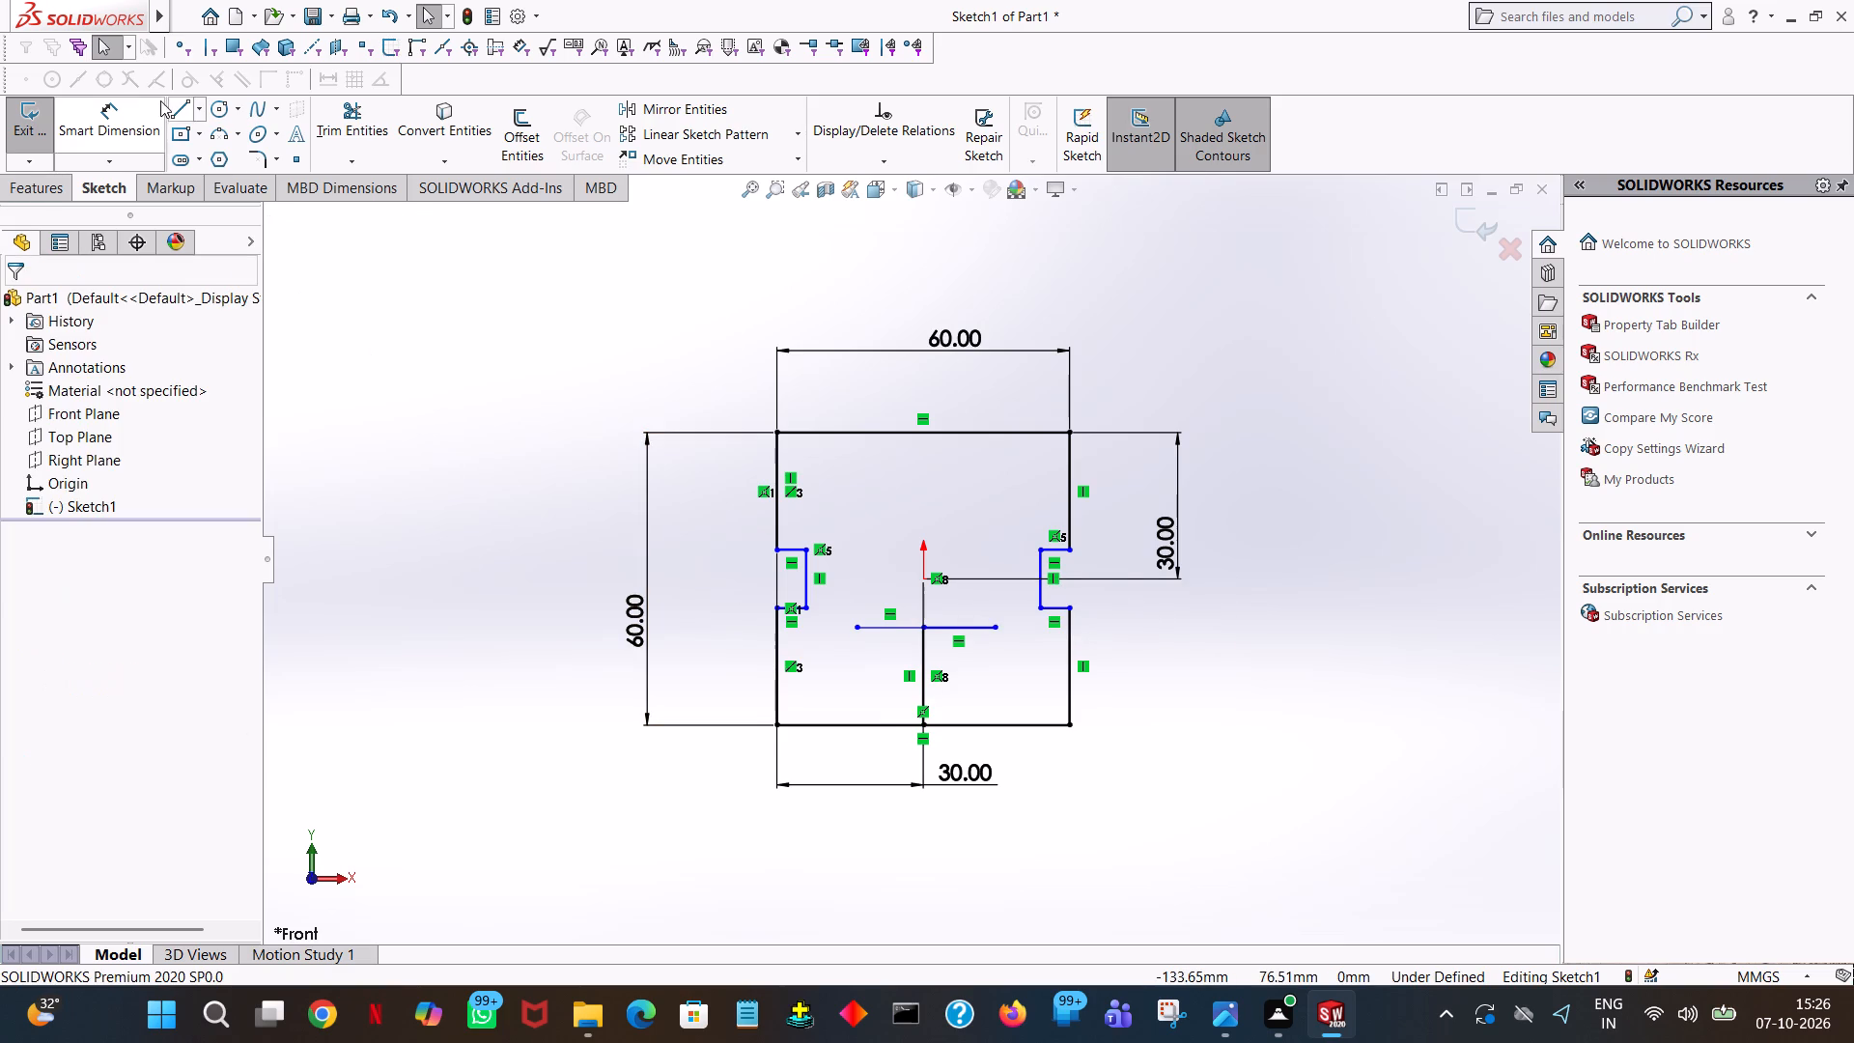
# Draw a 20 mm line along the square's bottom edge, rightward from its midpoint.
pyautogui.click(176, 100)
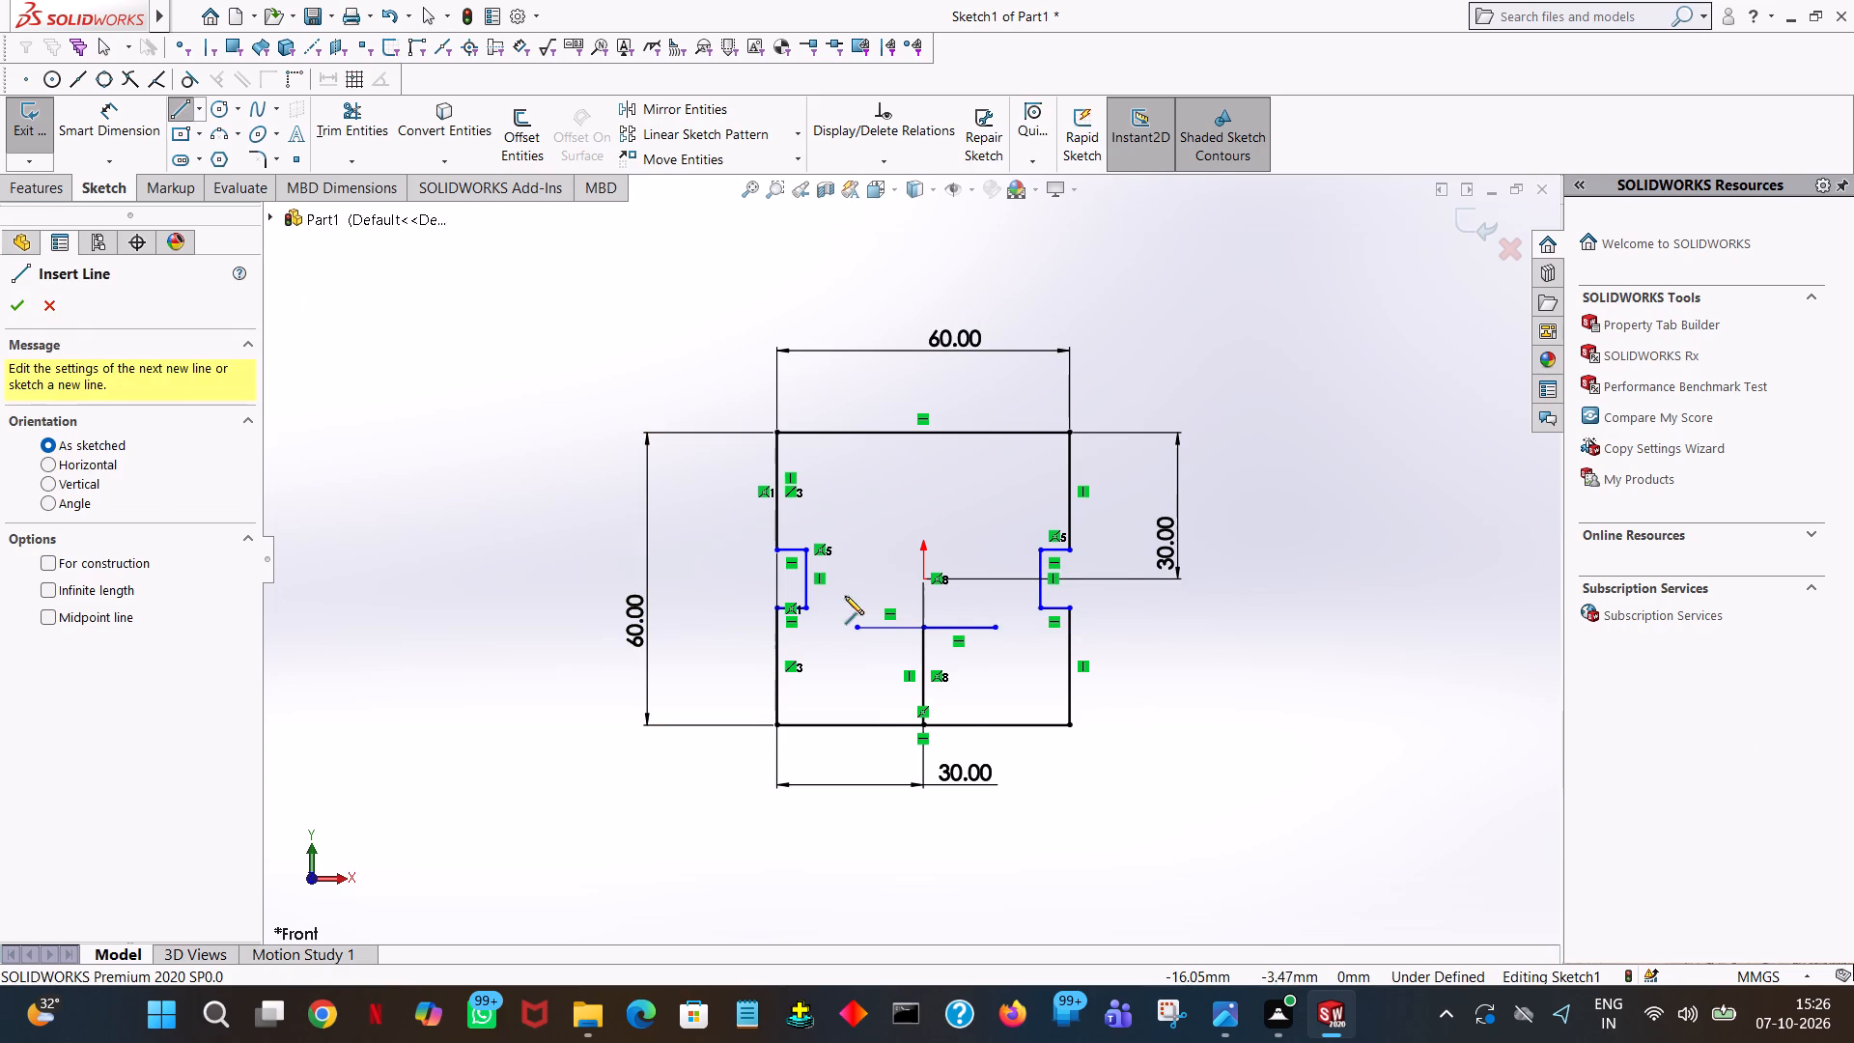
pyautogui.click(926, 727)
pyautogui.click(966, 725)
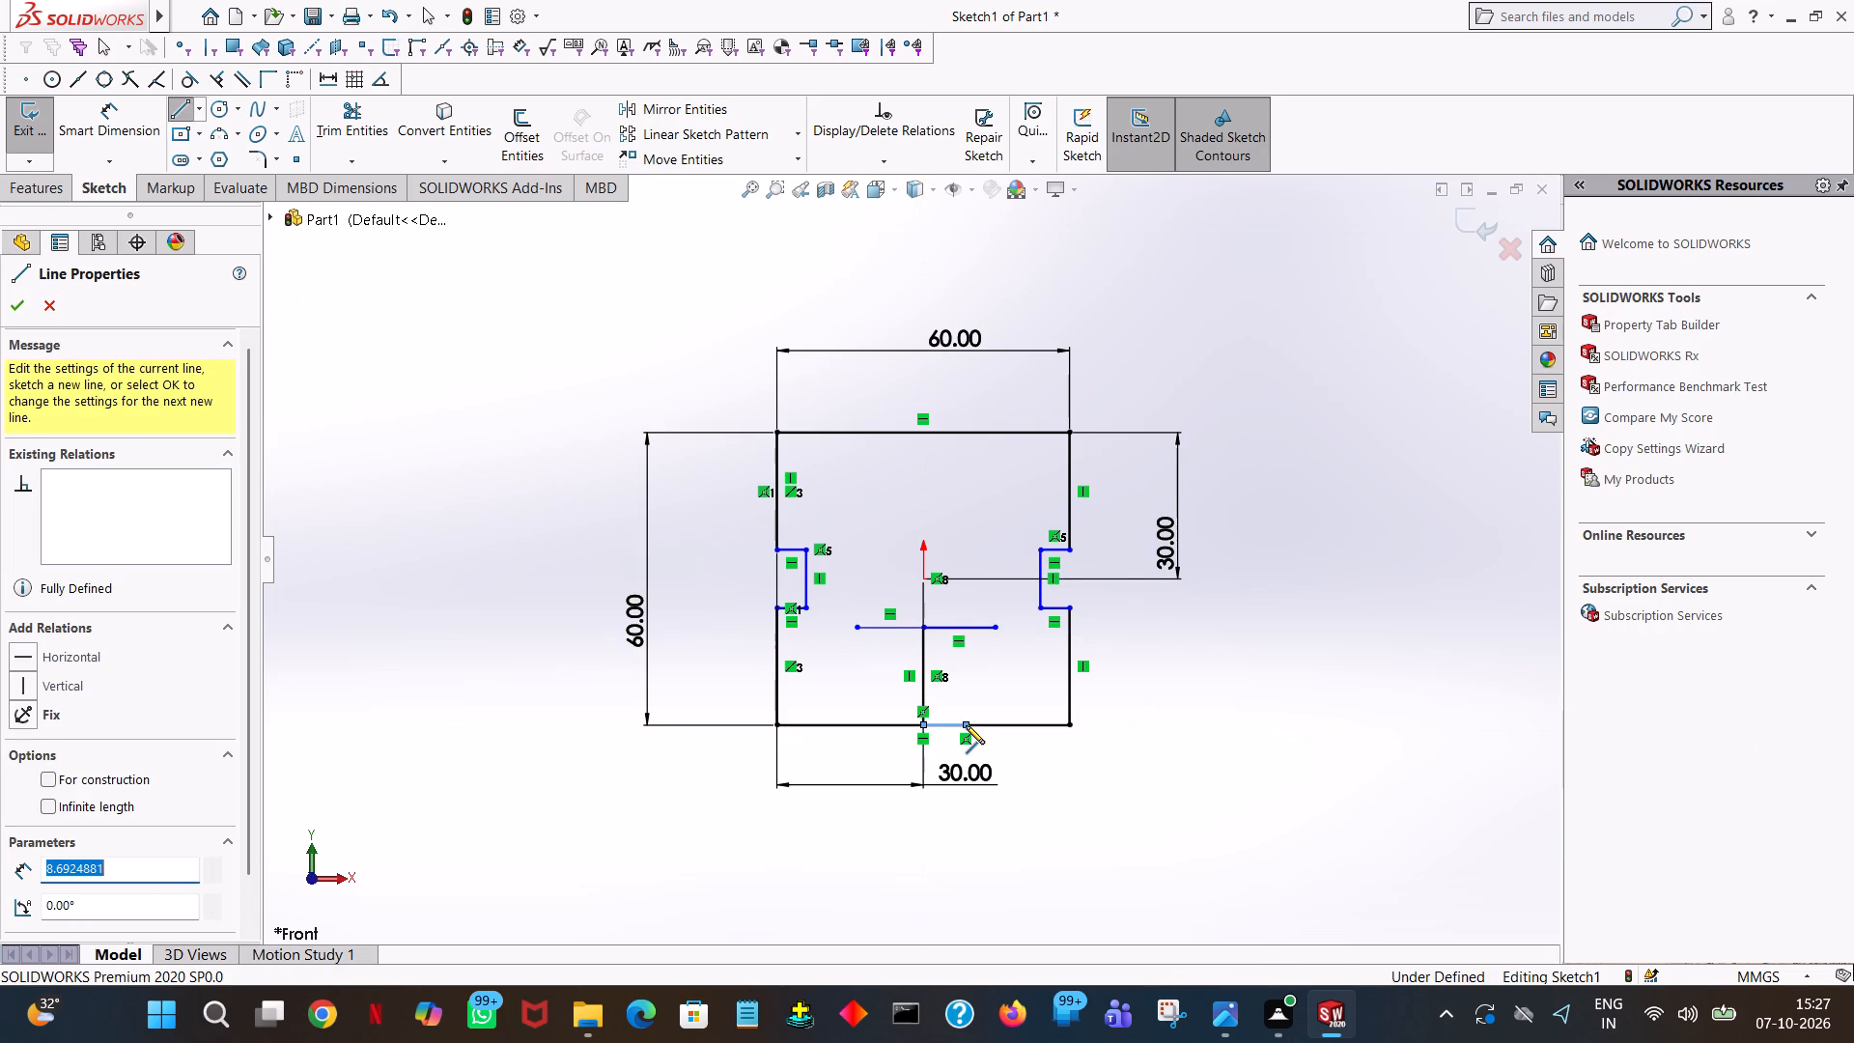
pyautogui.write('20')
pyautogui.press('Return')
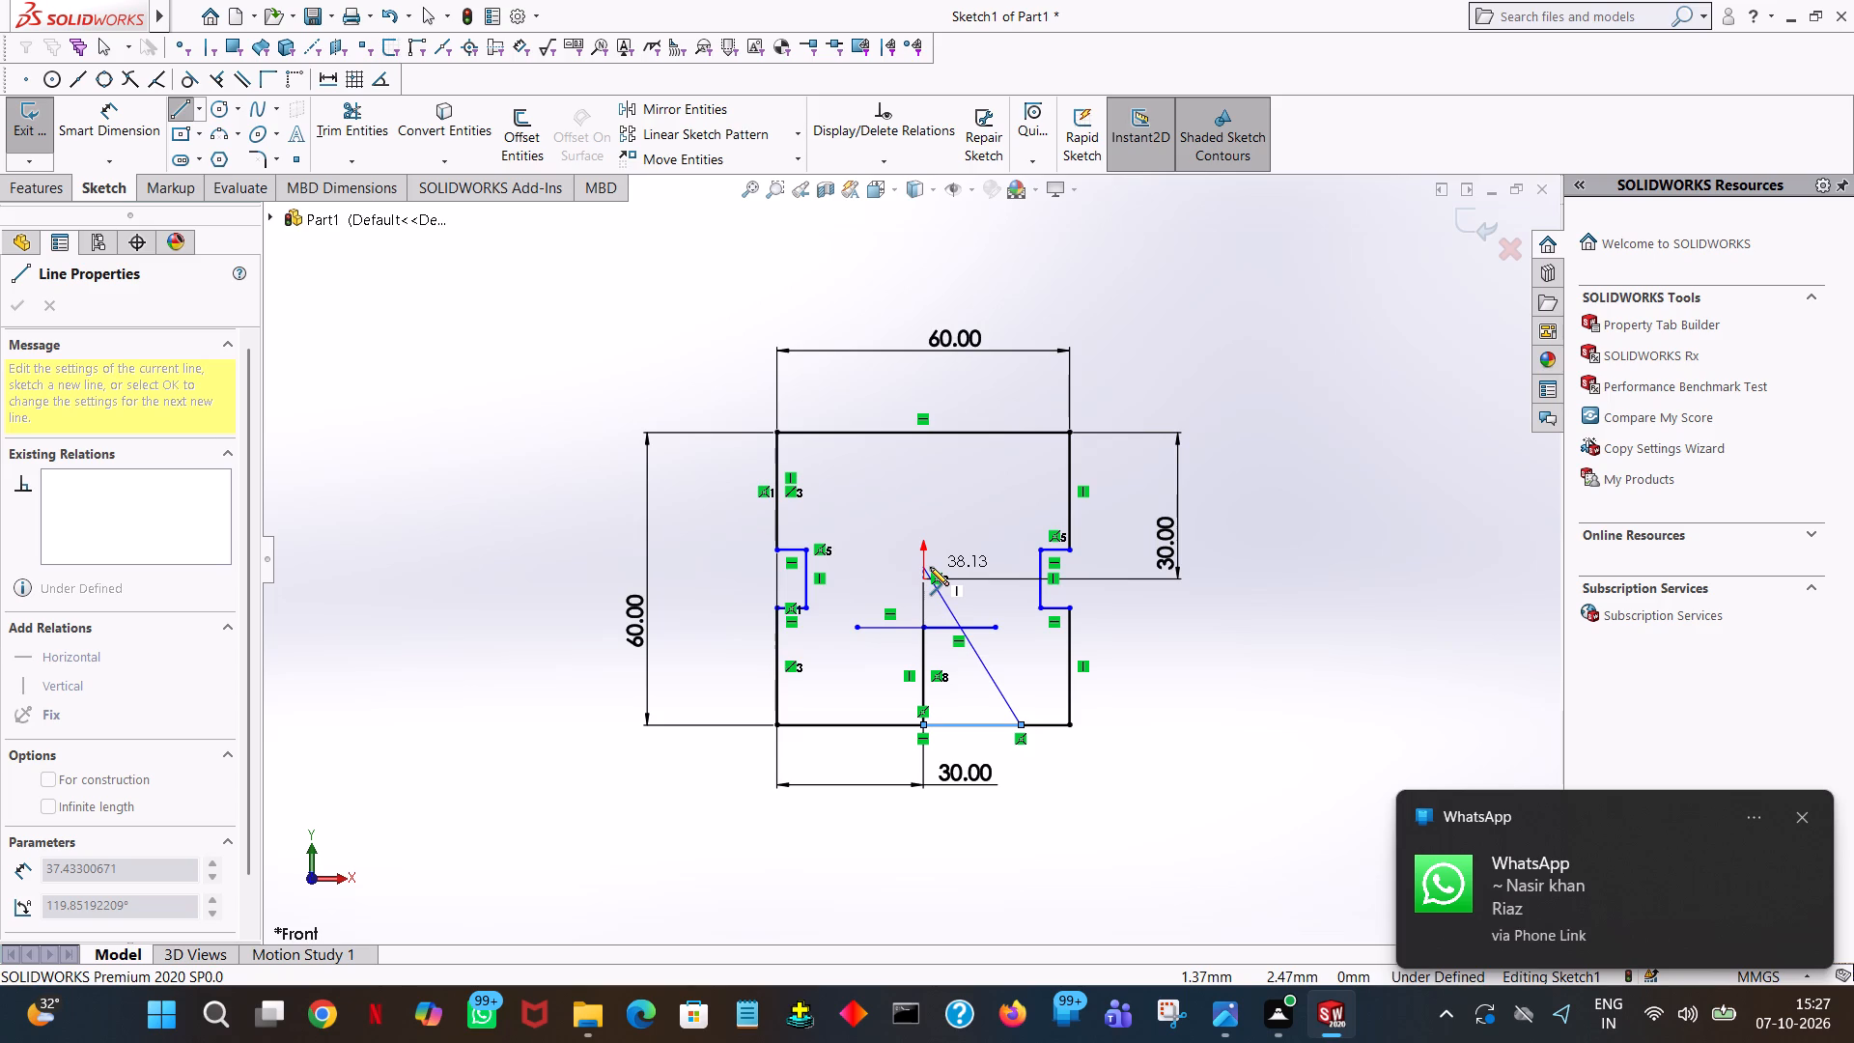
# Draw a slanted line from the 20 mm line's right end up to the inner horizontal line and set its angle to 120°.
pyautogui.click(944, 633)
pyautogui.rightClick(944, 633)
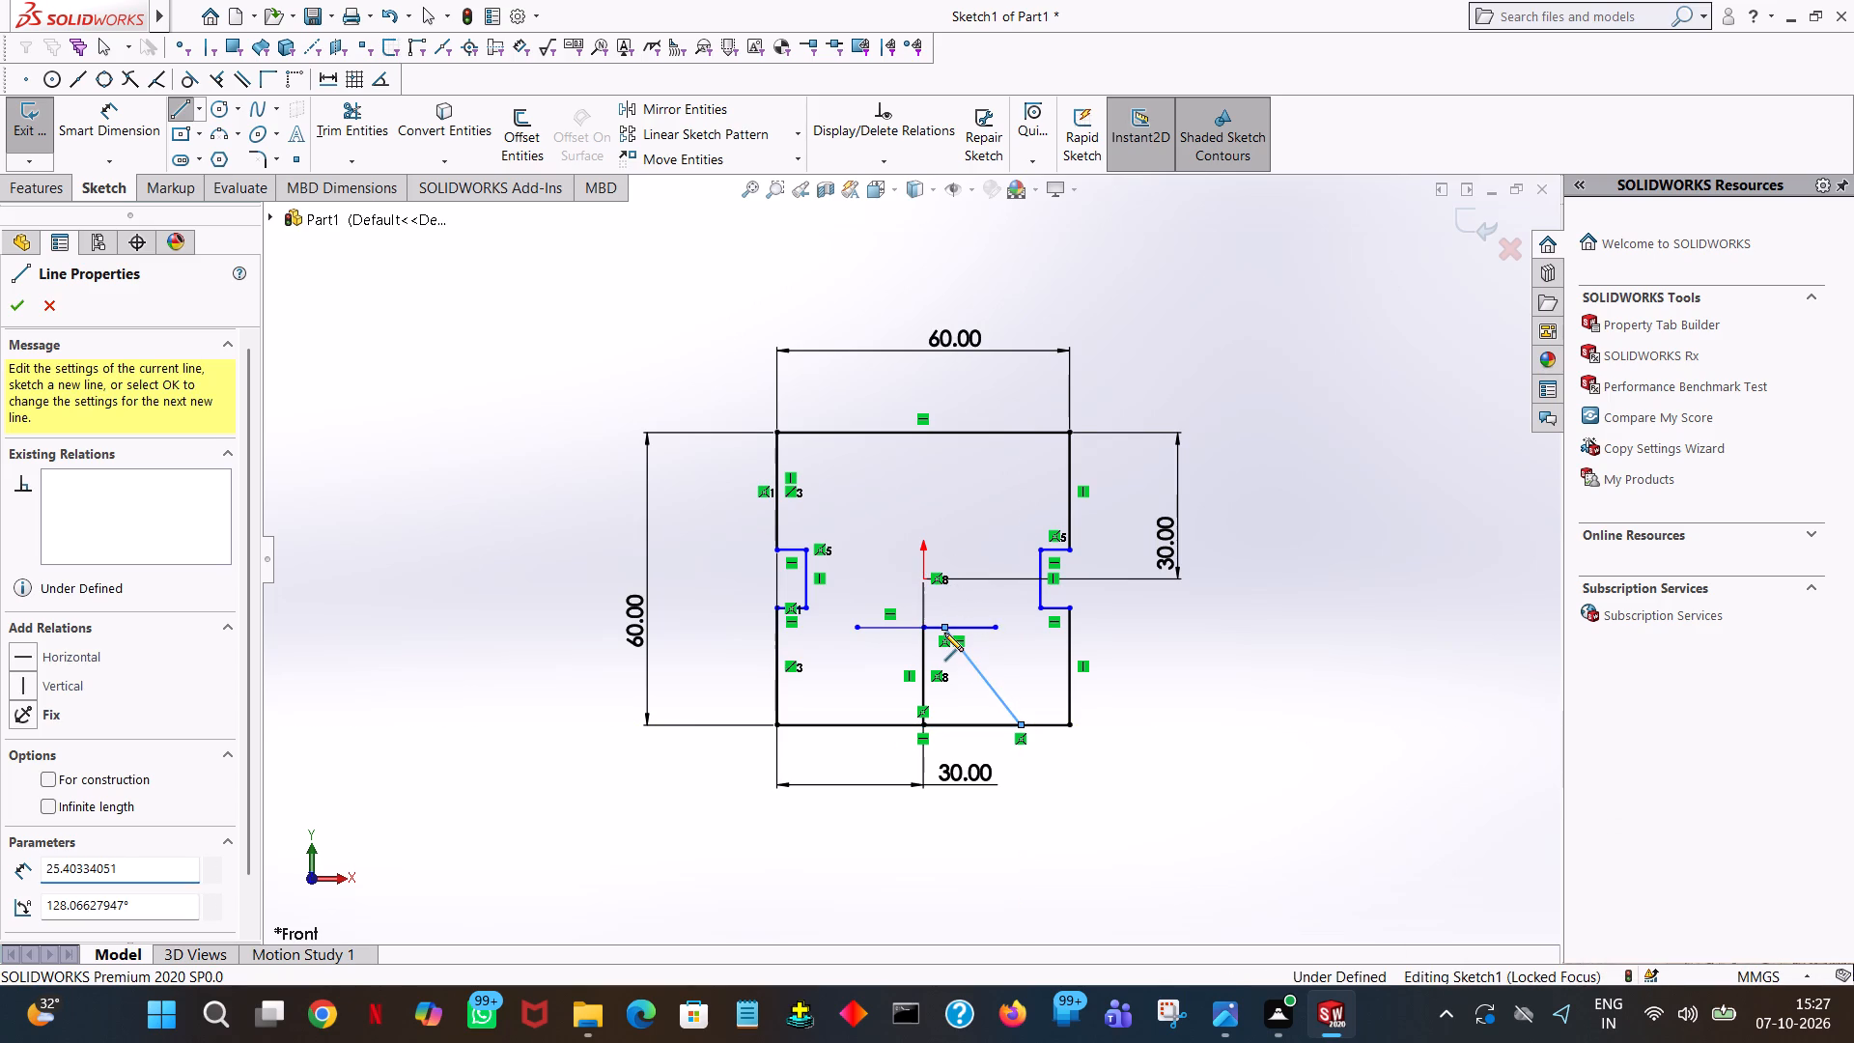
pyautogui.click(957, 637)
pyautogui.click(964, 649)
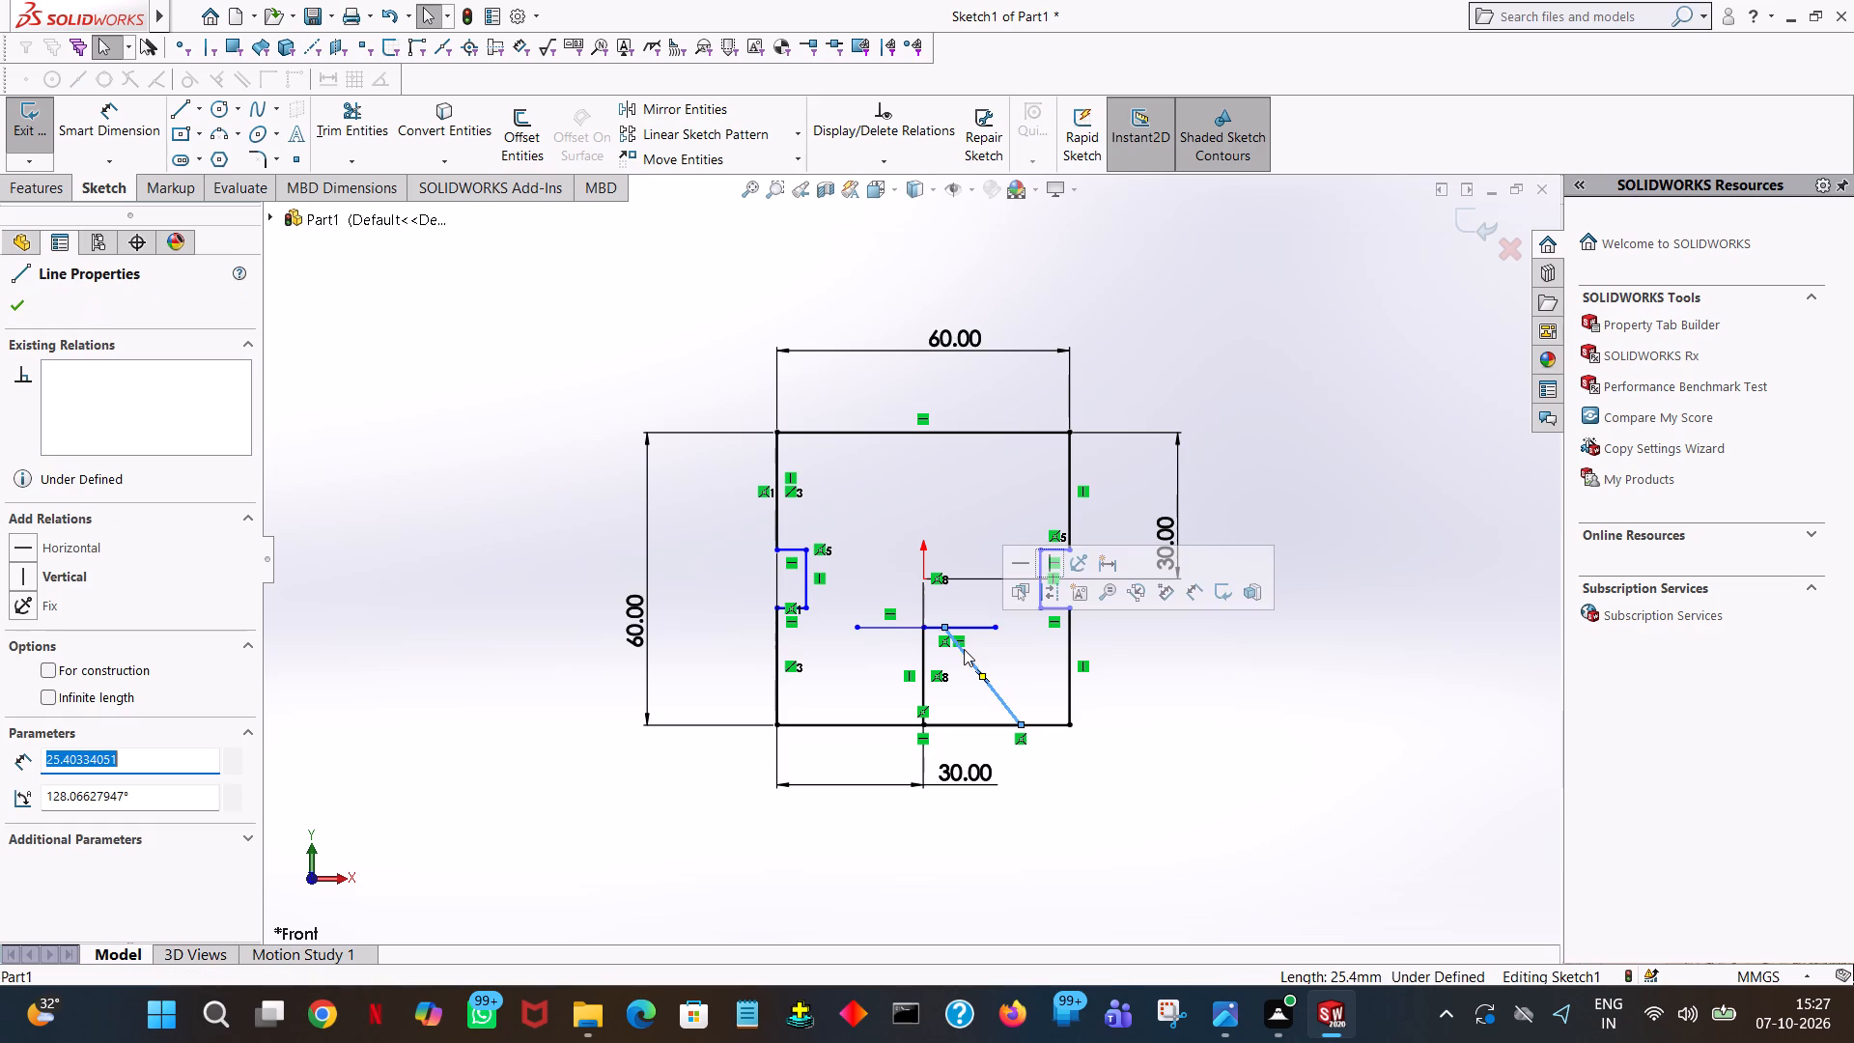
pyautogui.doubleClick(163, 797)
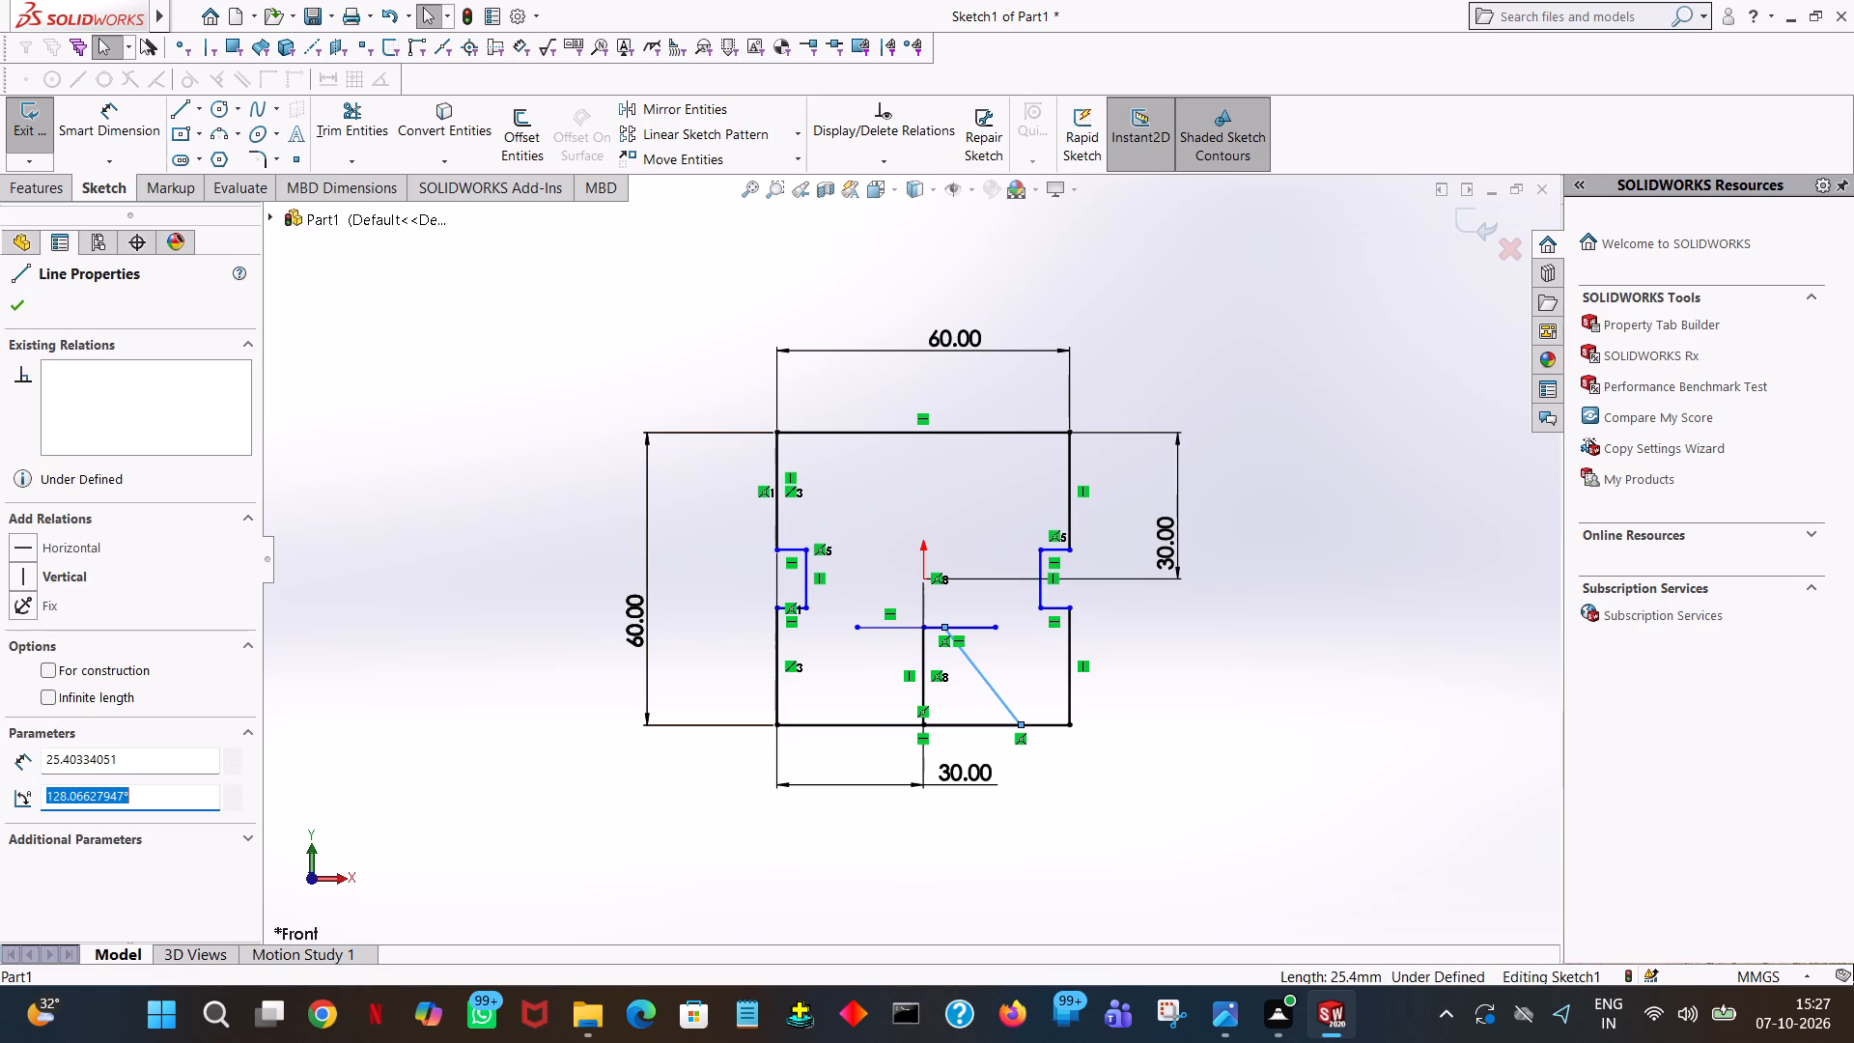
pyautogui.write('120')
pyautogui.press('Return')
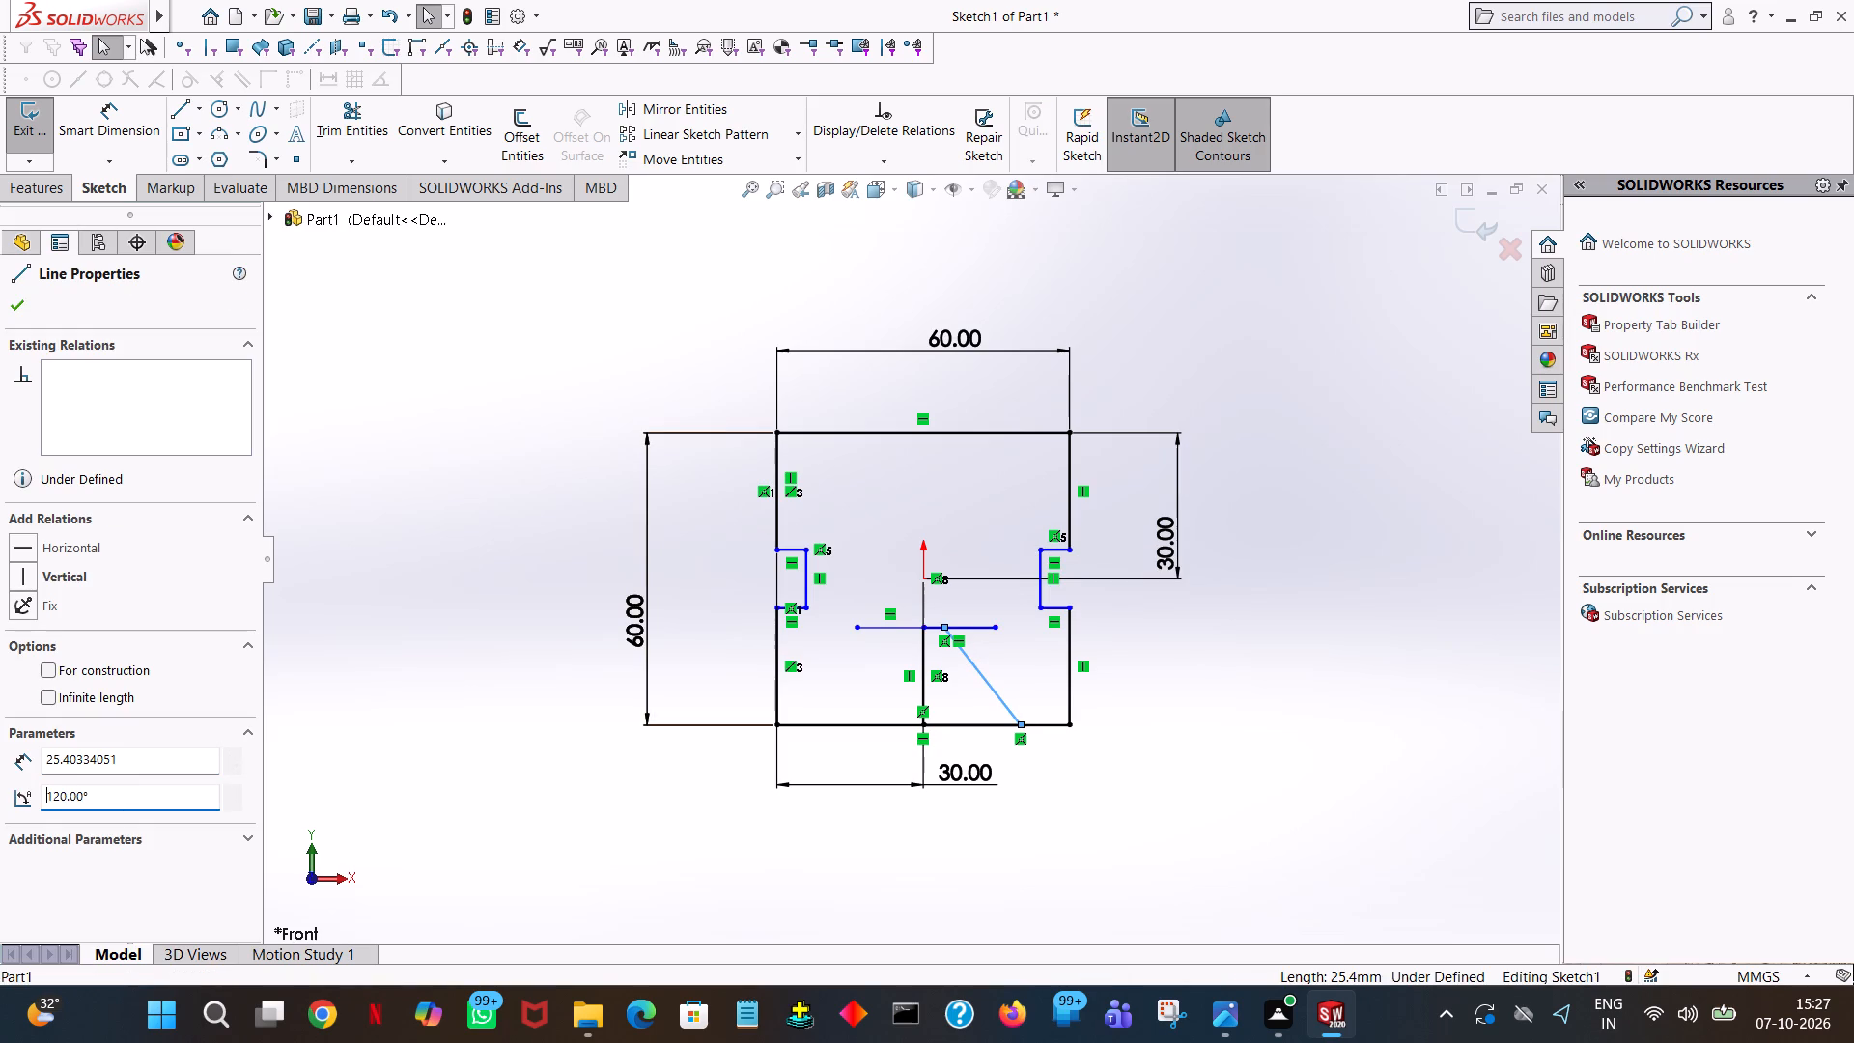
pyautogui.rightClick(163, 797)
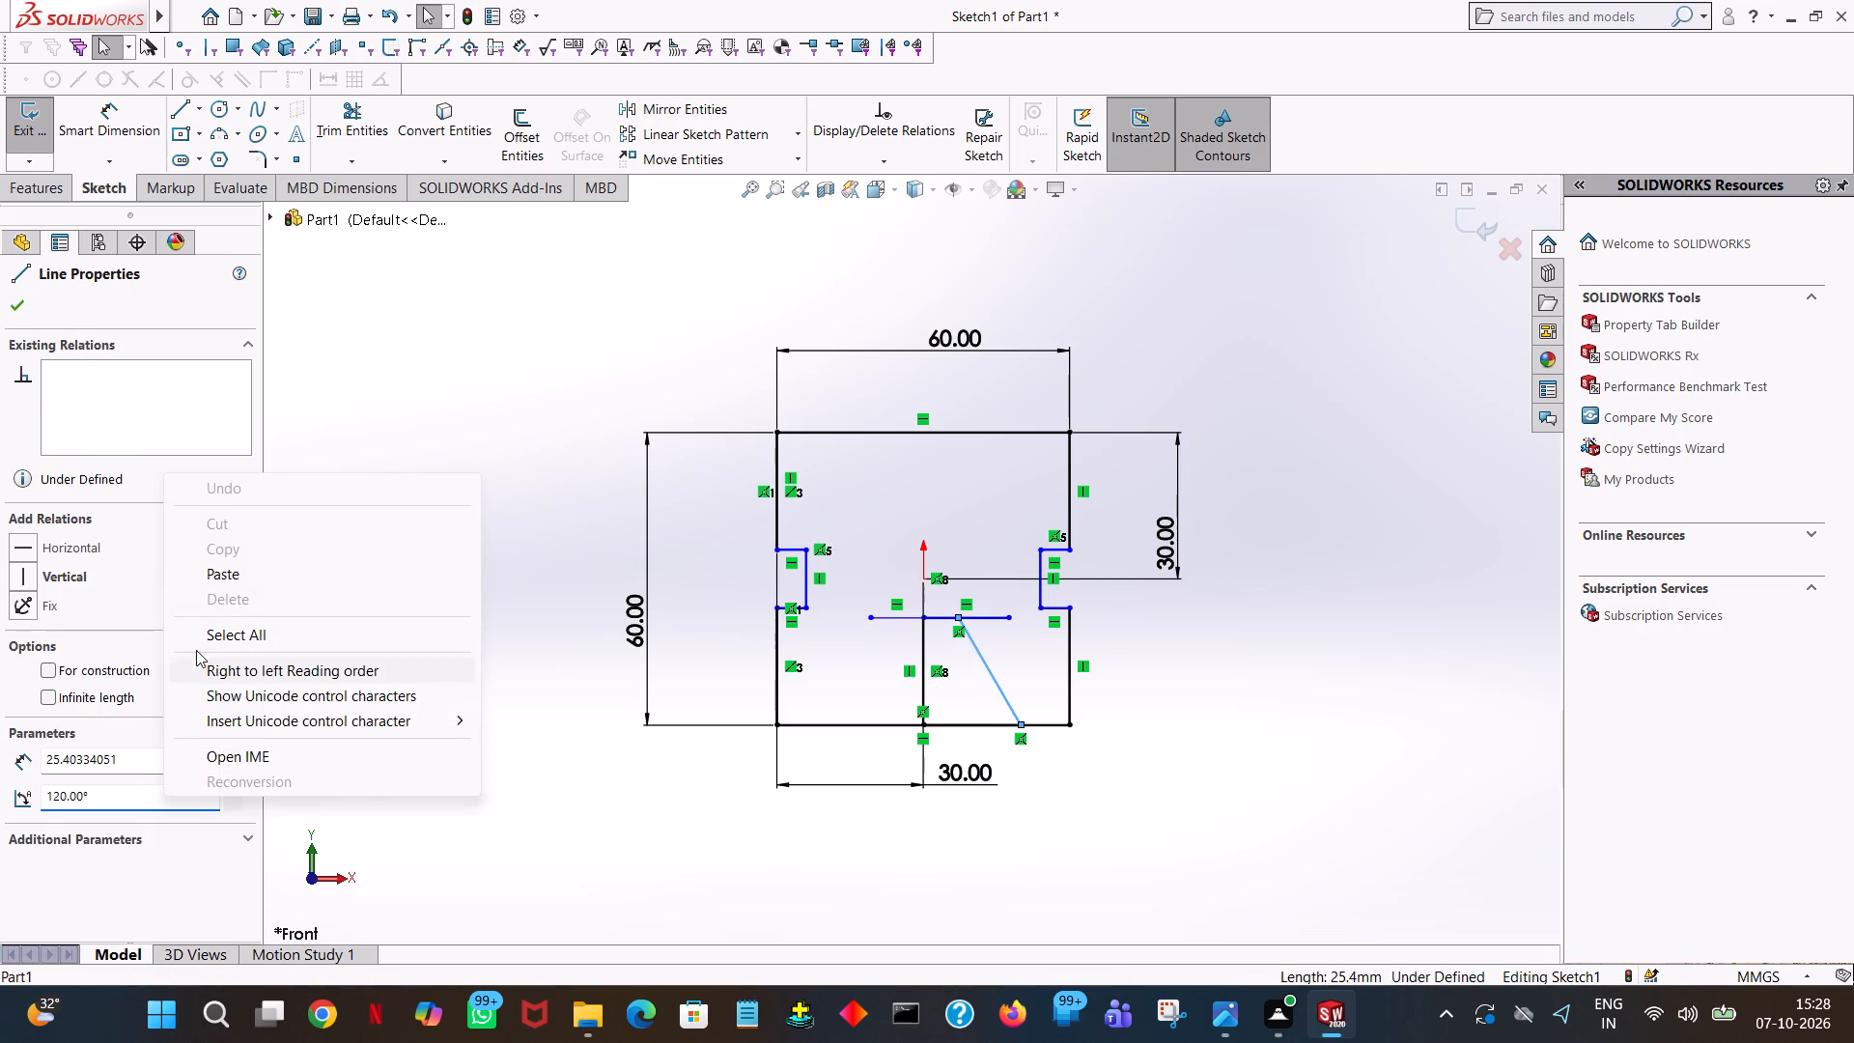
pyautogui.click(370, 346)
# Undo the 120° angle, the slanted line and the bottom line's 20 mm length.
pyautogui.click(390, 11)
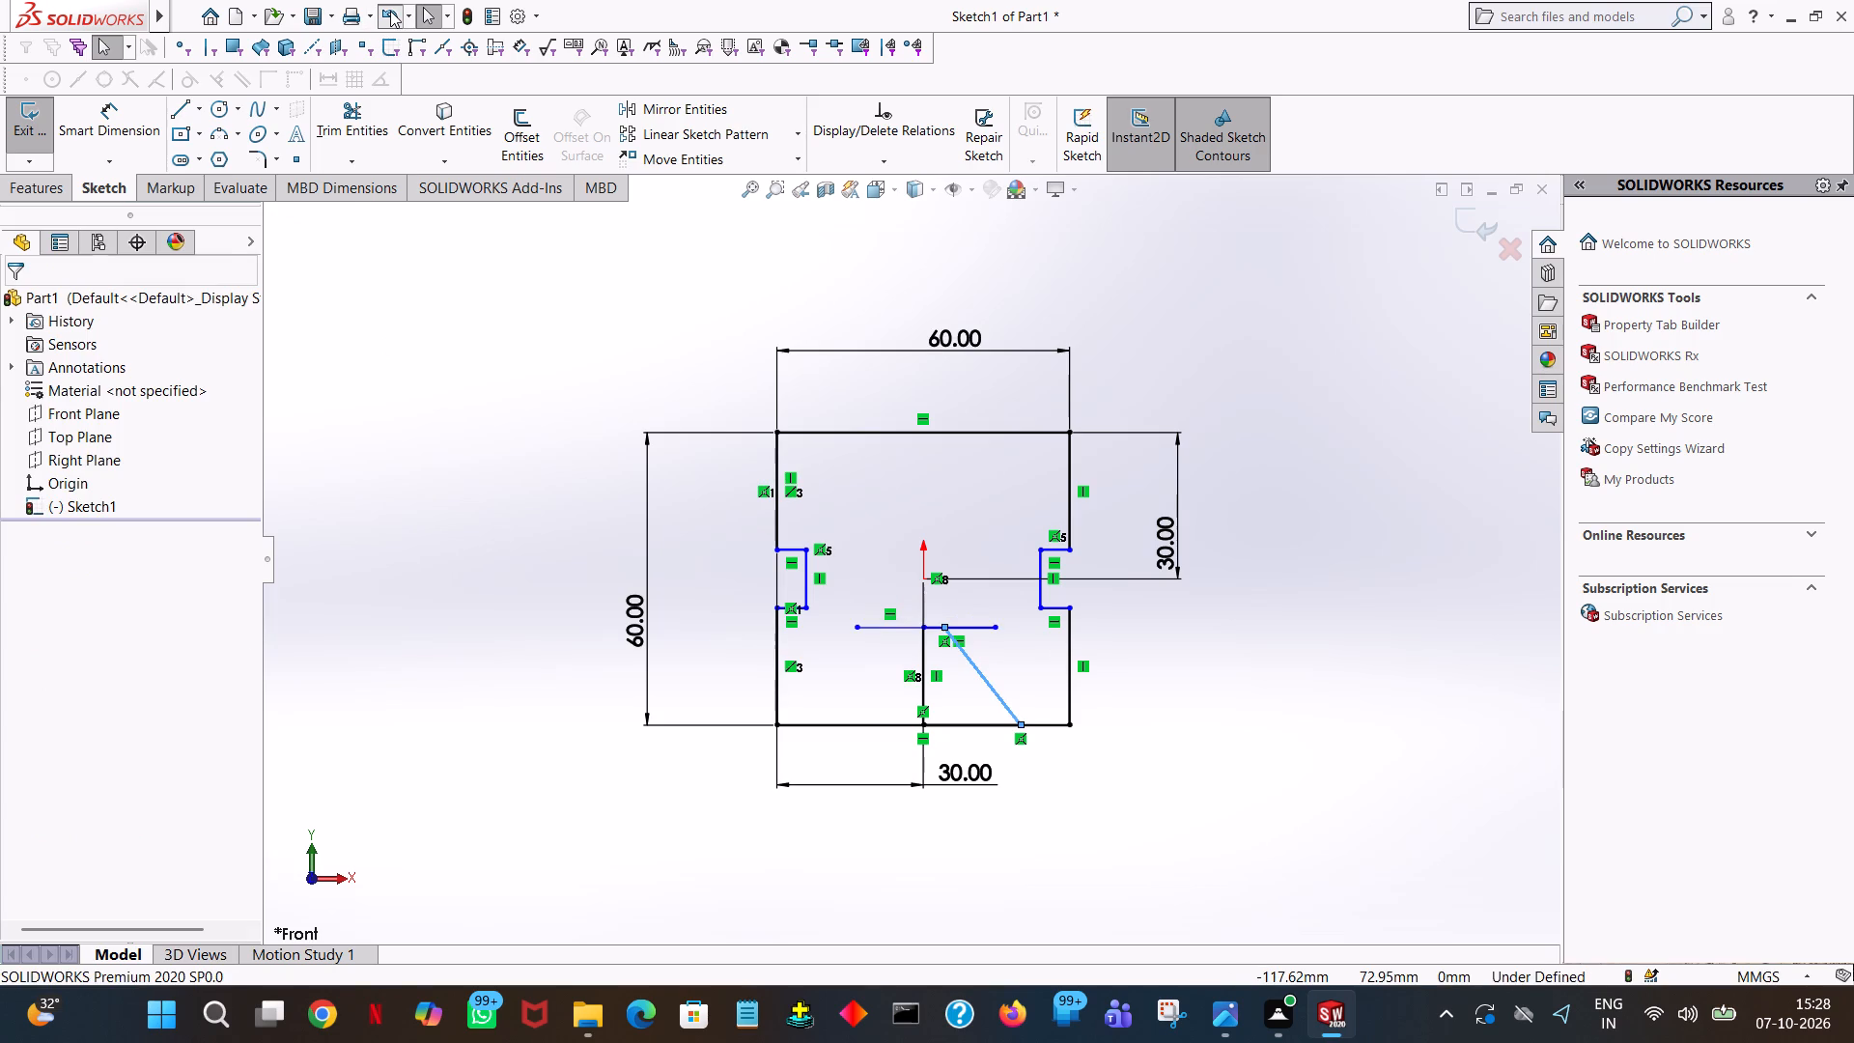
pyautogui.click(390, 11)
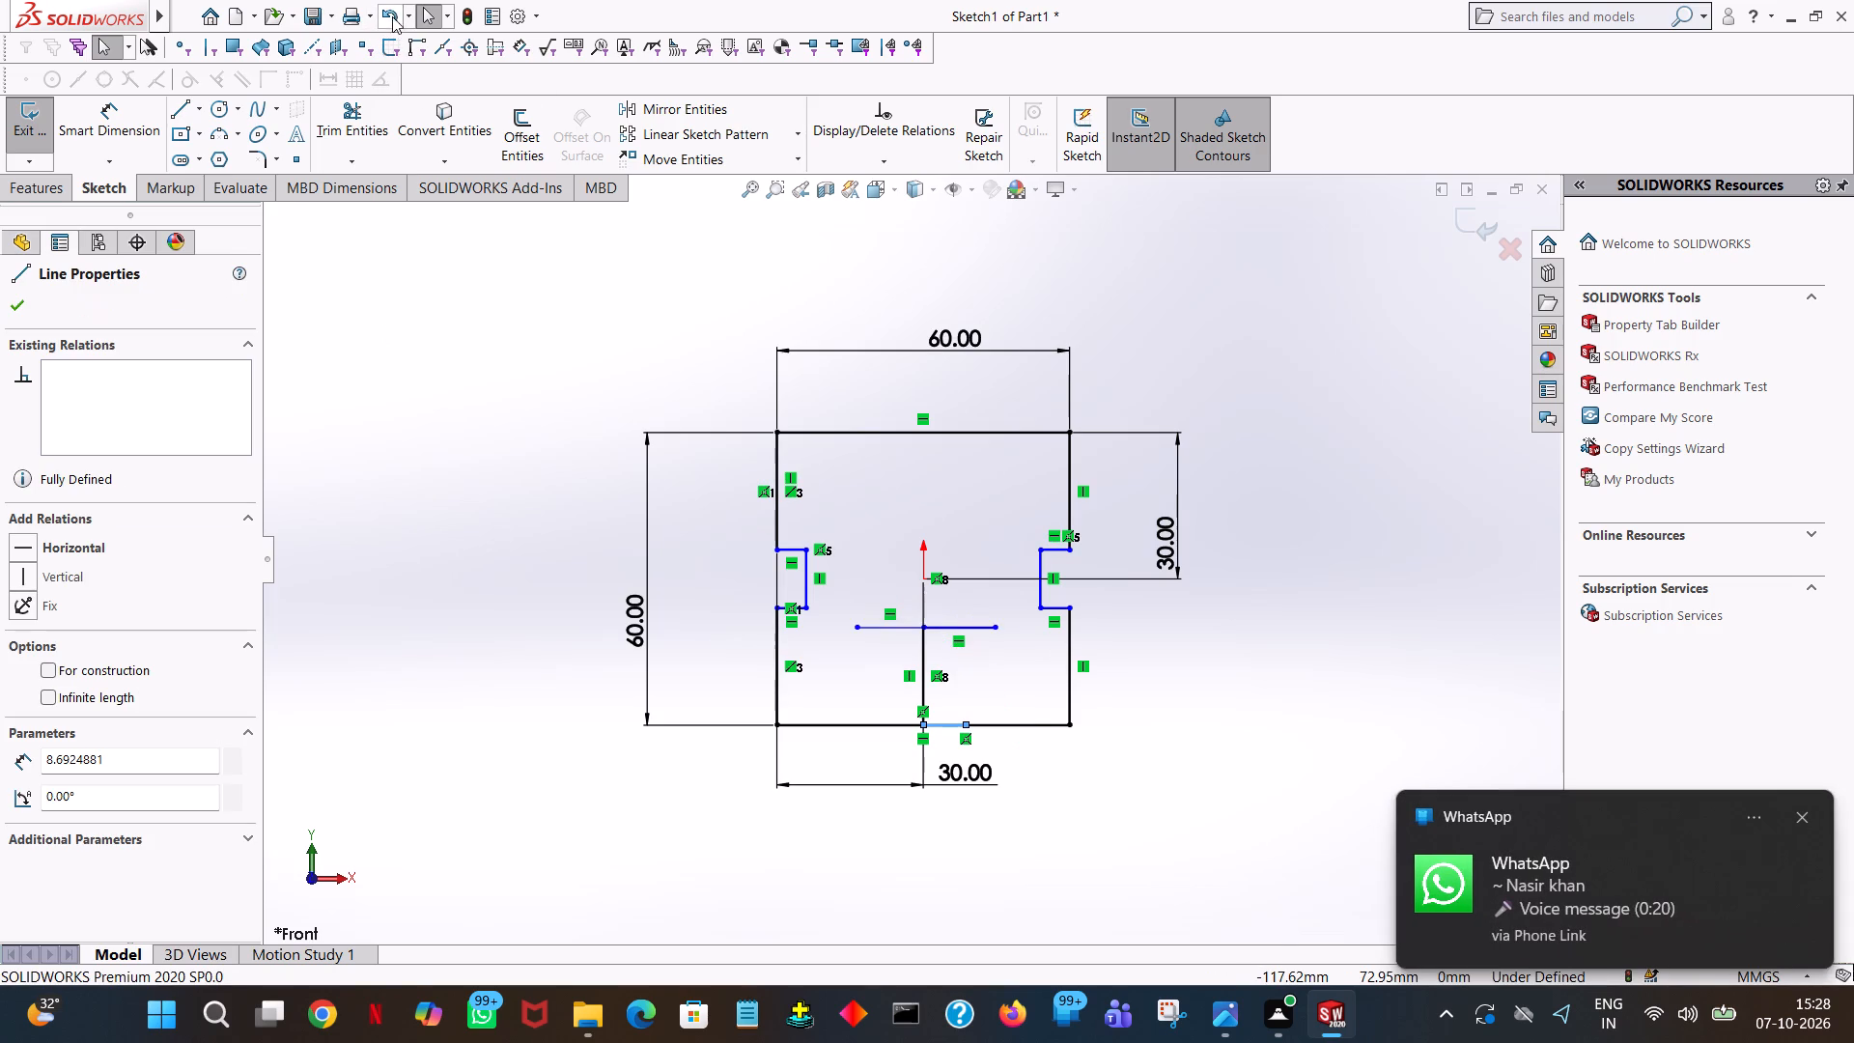
# Trim the leftover short segment on the bottom edge just right of its midpoint, accepting deletion of the midpoint relation.
pyautogui.click(351, 127)
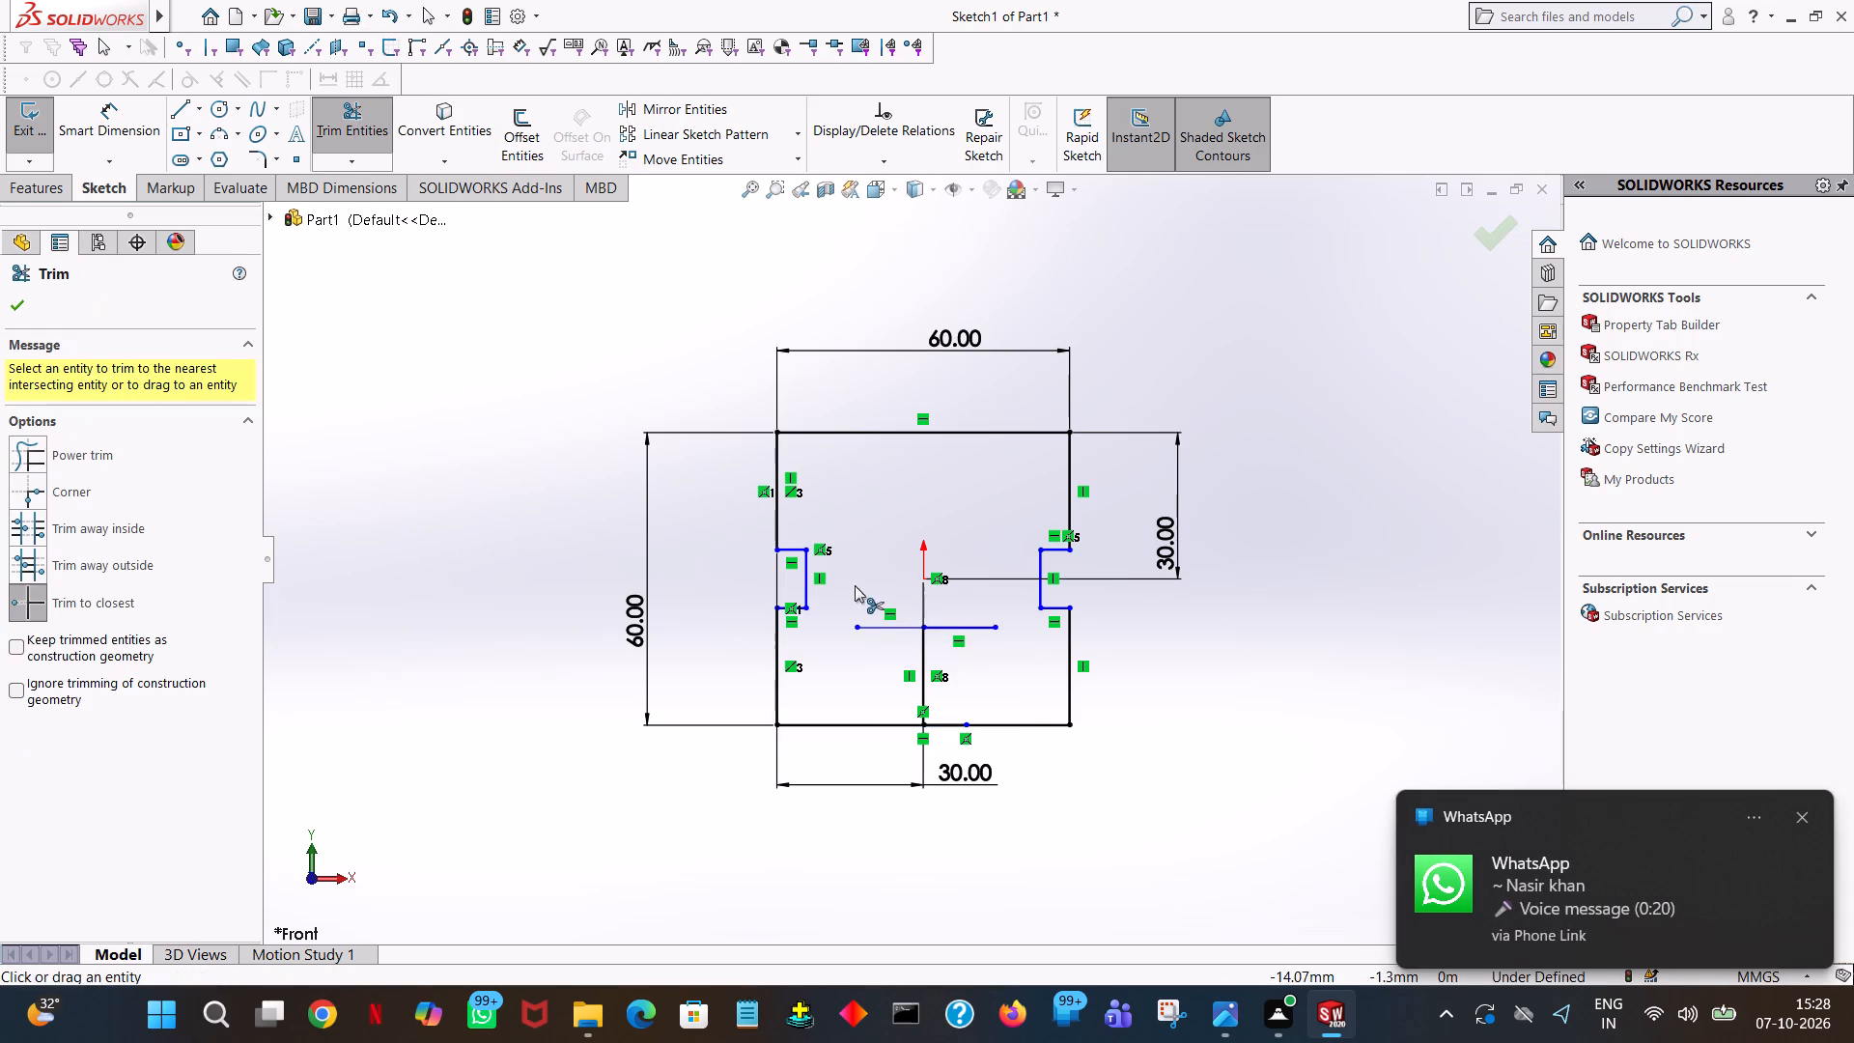
pyautogui.click(955, 725)
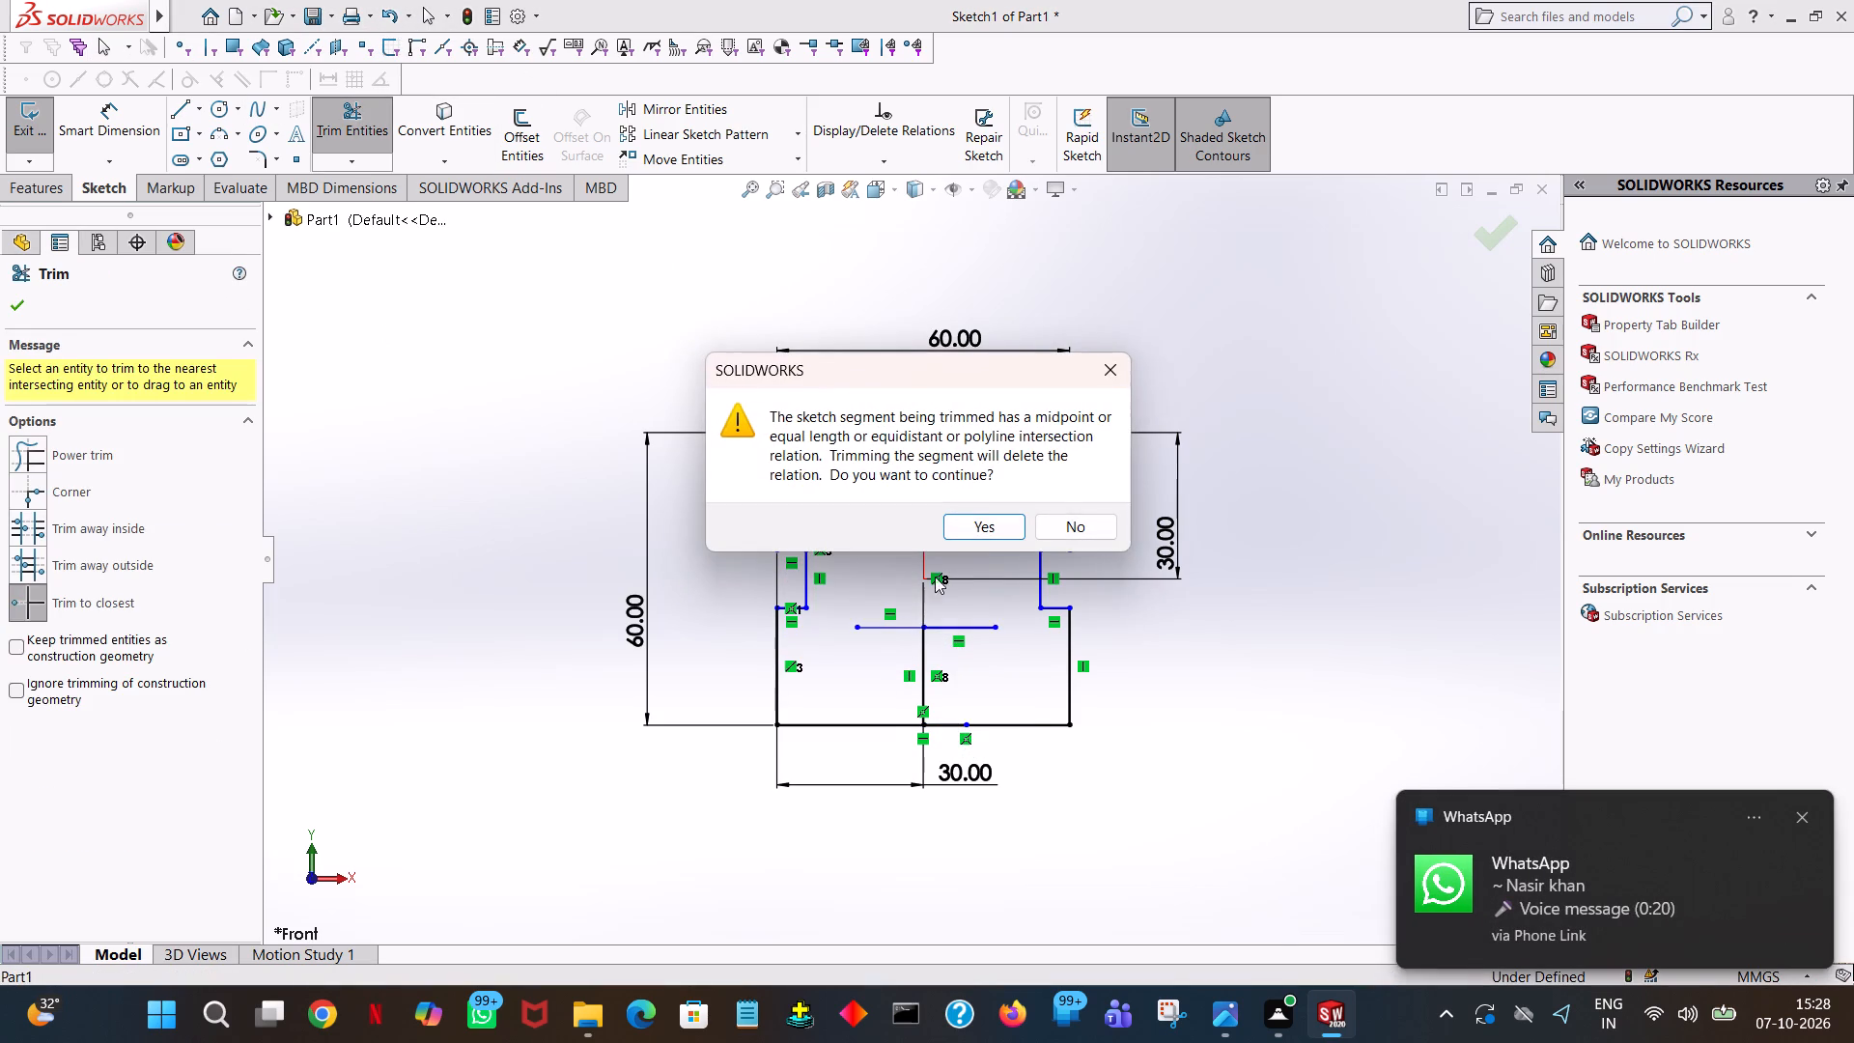
pyautogui.click(985, 519)
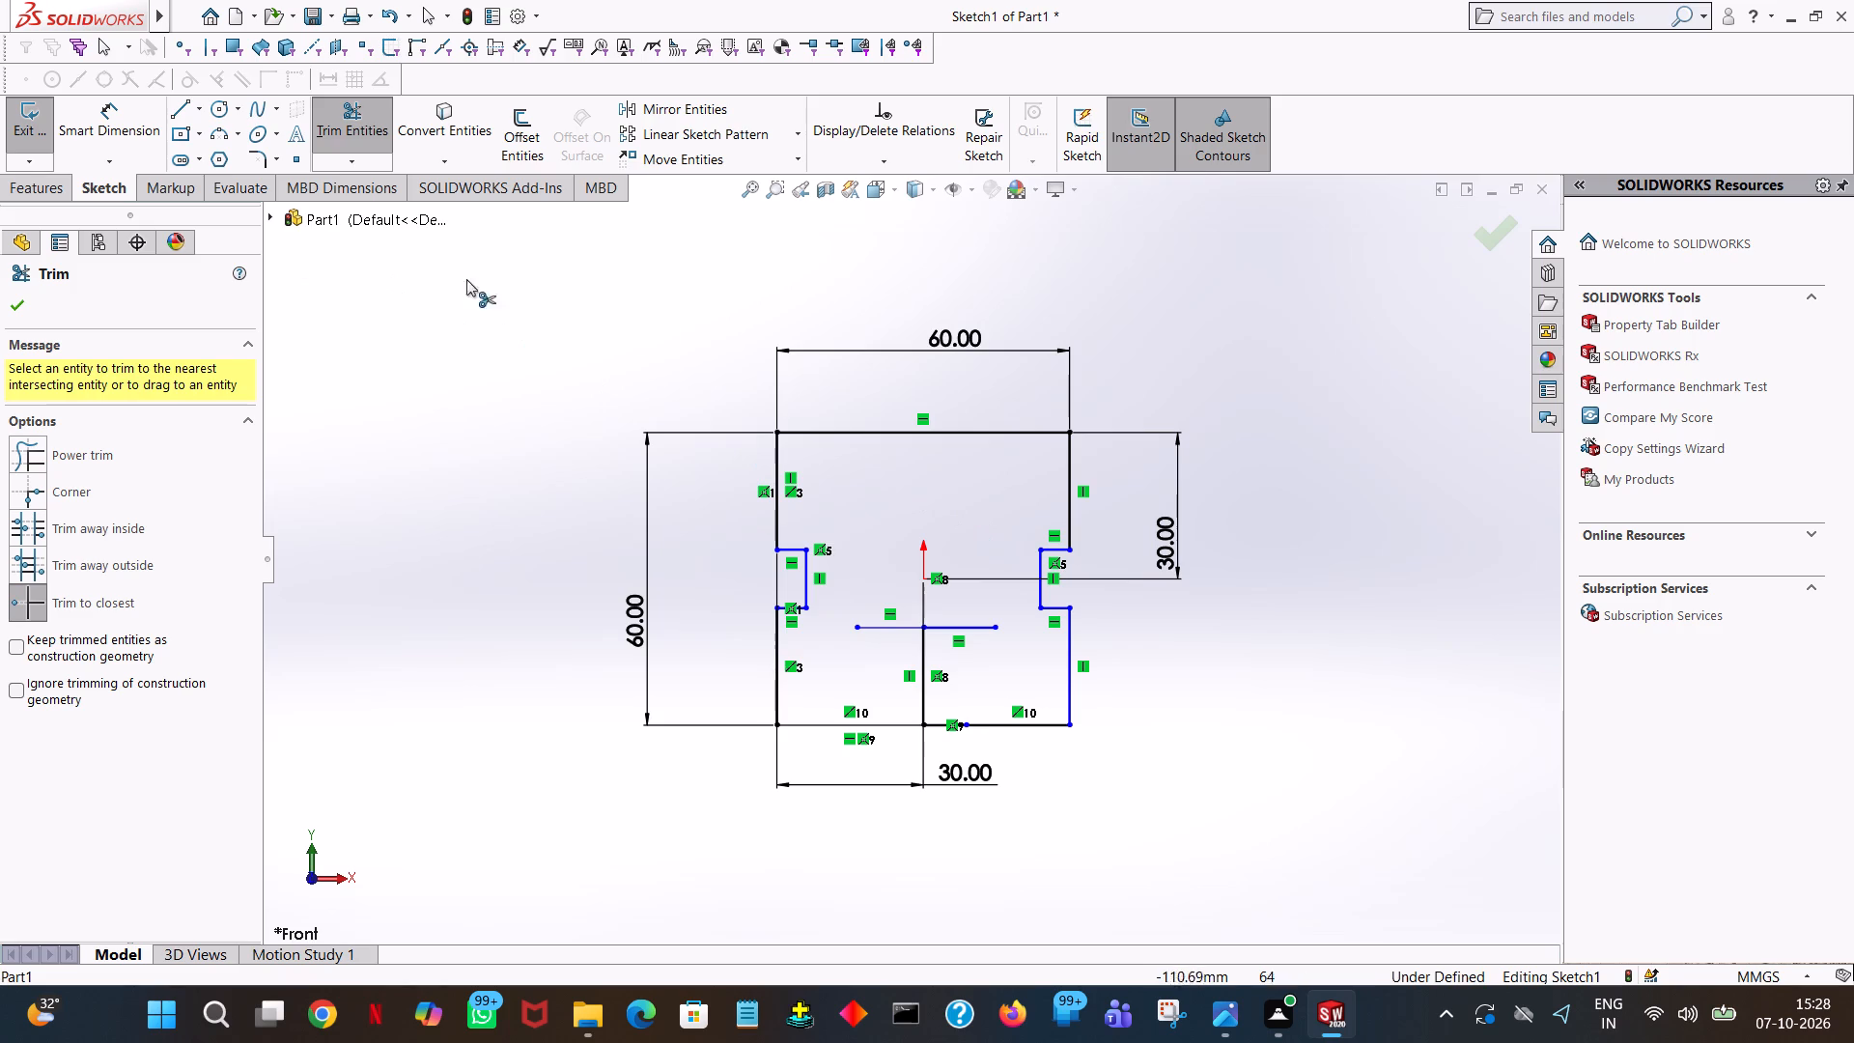
# Draw a 20 mm horizontal line rightward along the bottom edge from the base of the central vertical line.
pyautogui.hscroll(1, 993, 731)
pyautogui.keyDown('ctrl'); pyautogui.scroll(-4, 993, 731); pyautogui.keyUp('ctrl')
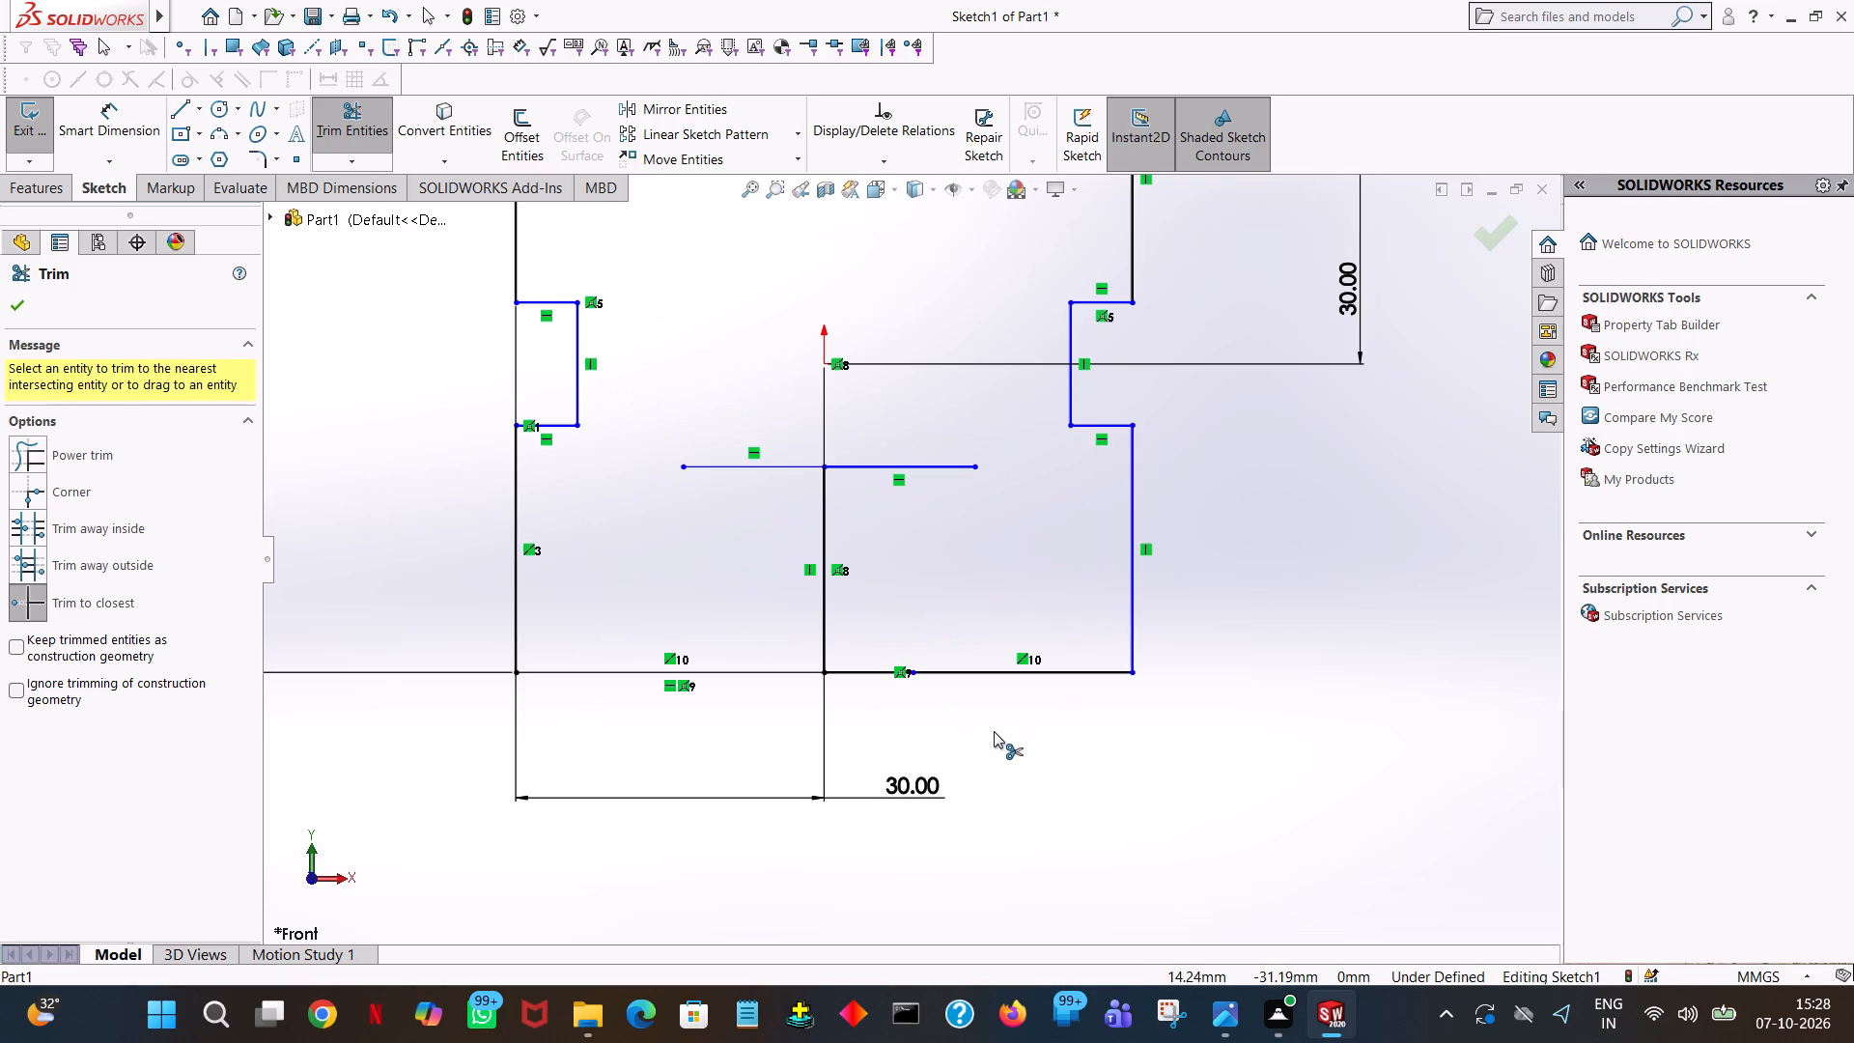
pyautogui.click(182, 112)
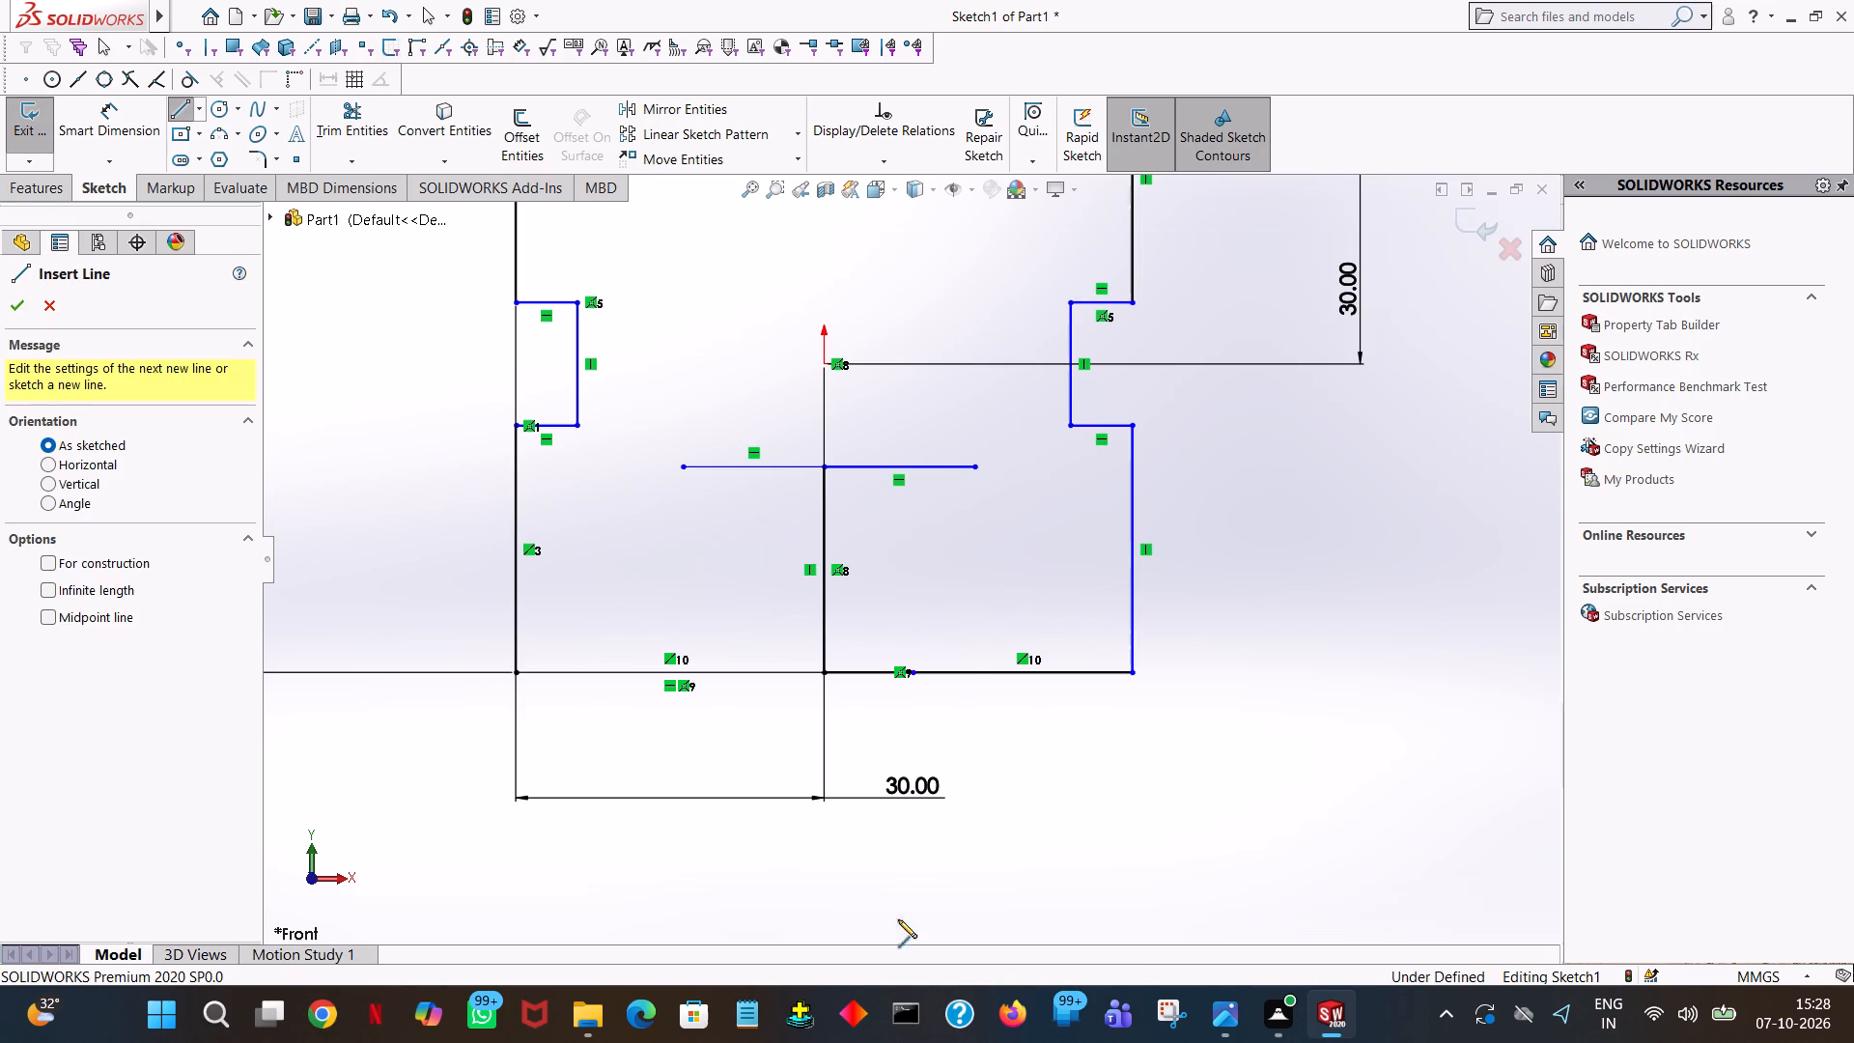
pyautogui.click(826, 676)
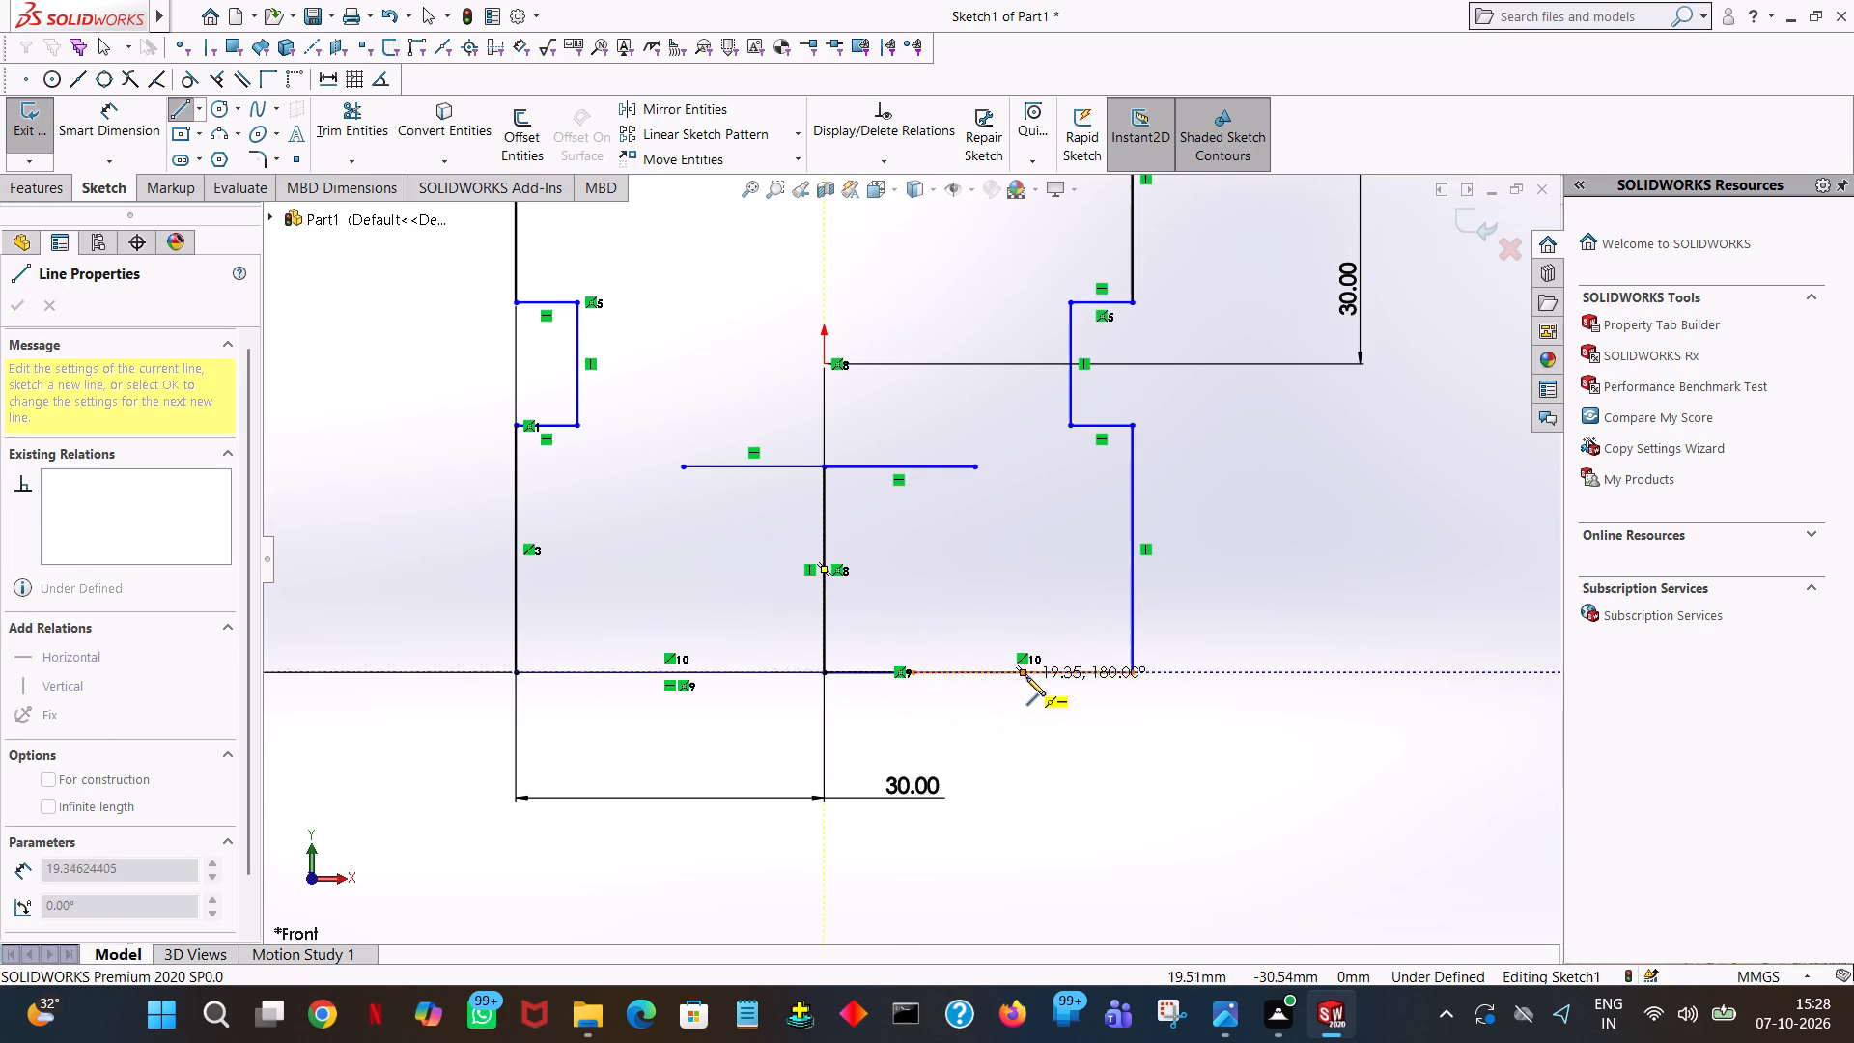
pyautogui.click(1040, 676)
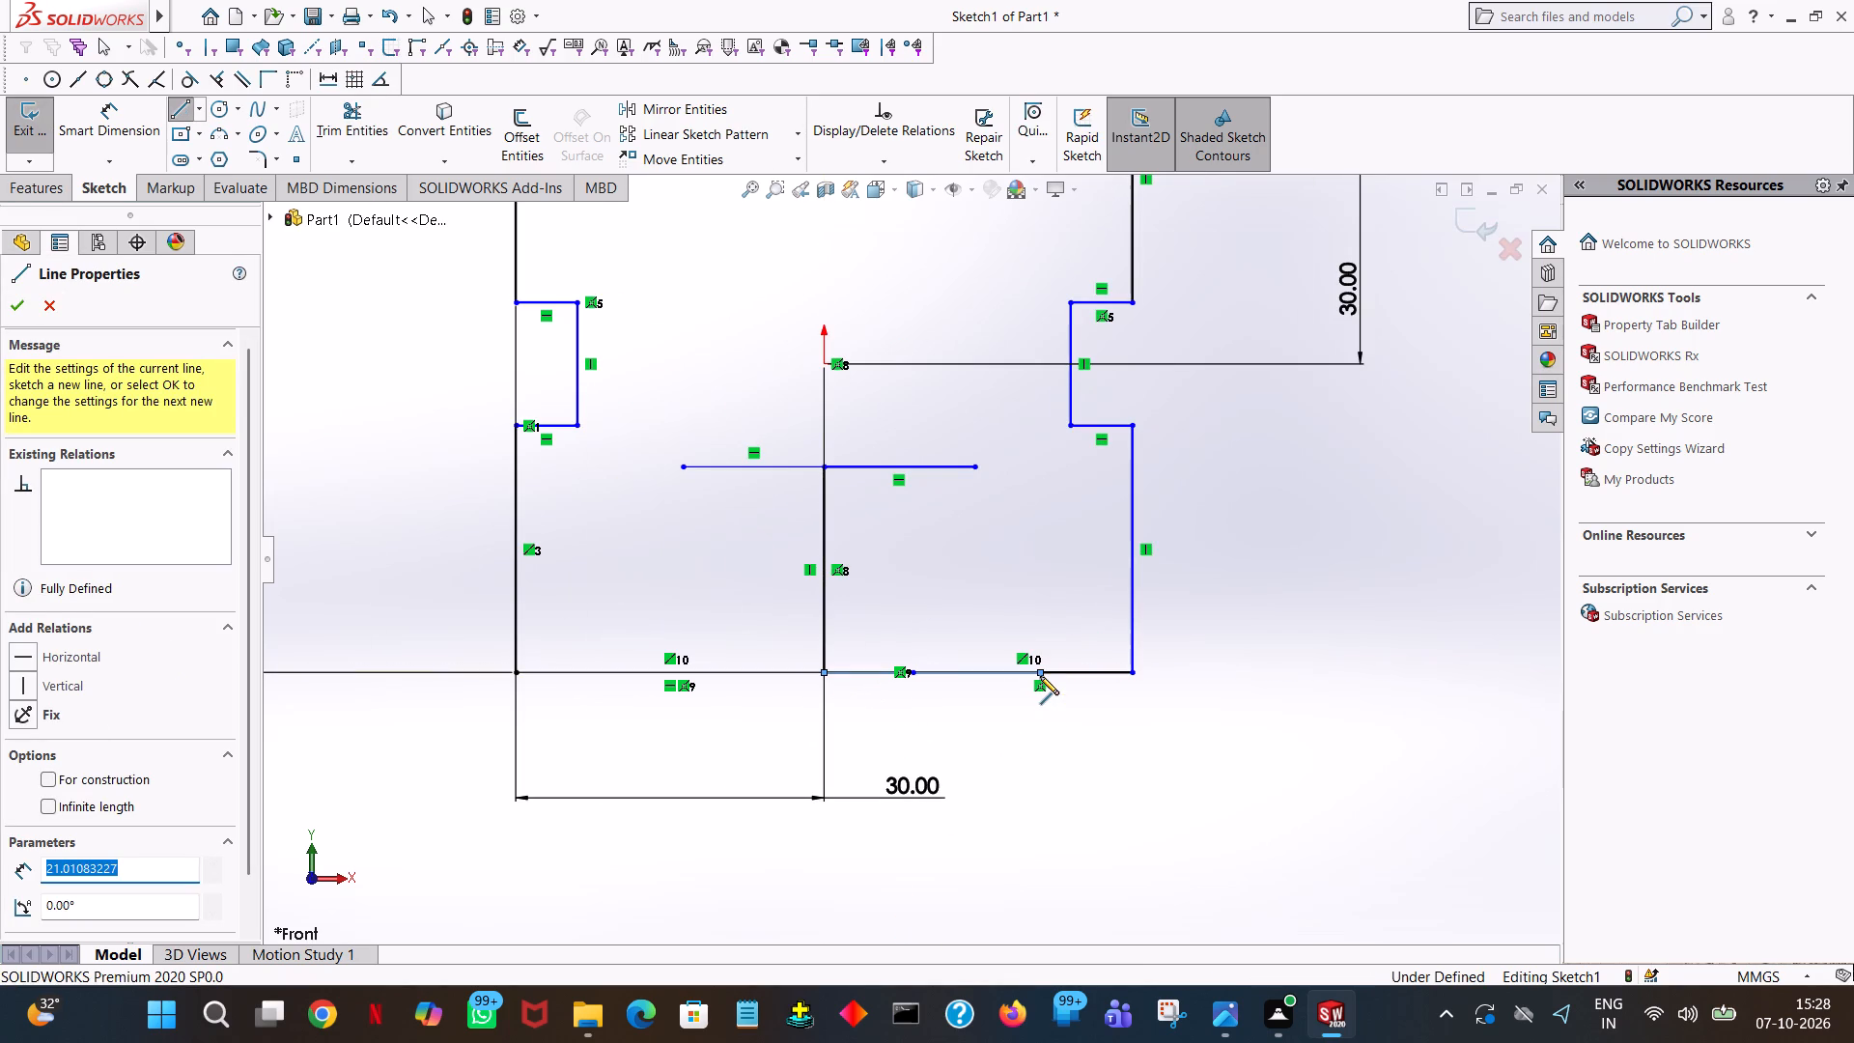
pyautogui.write('20')
pyautogui.press('Return')
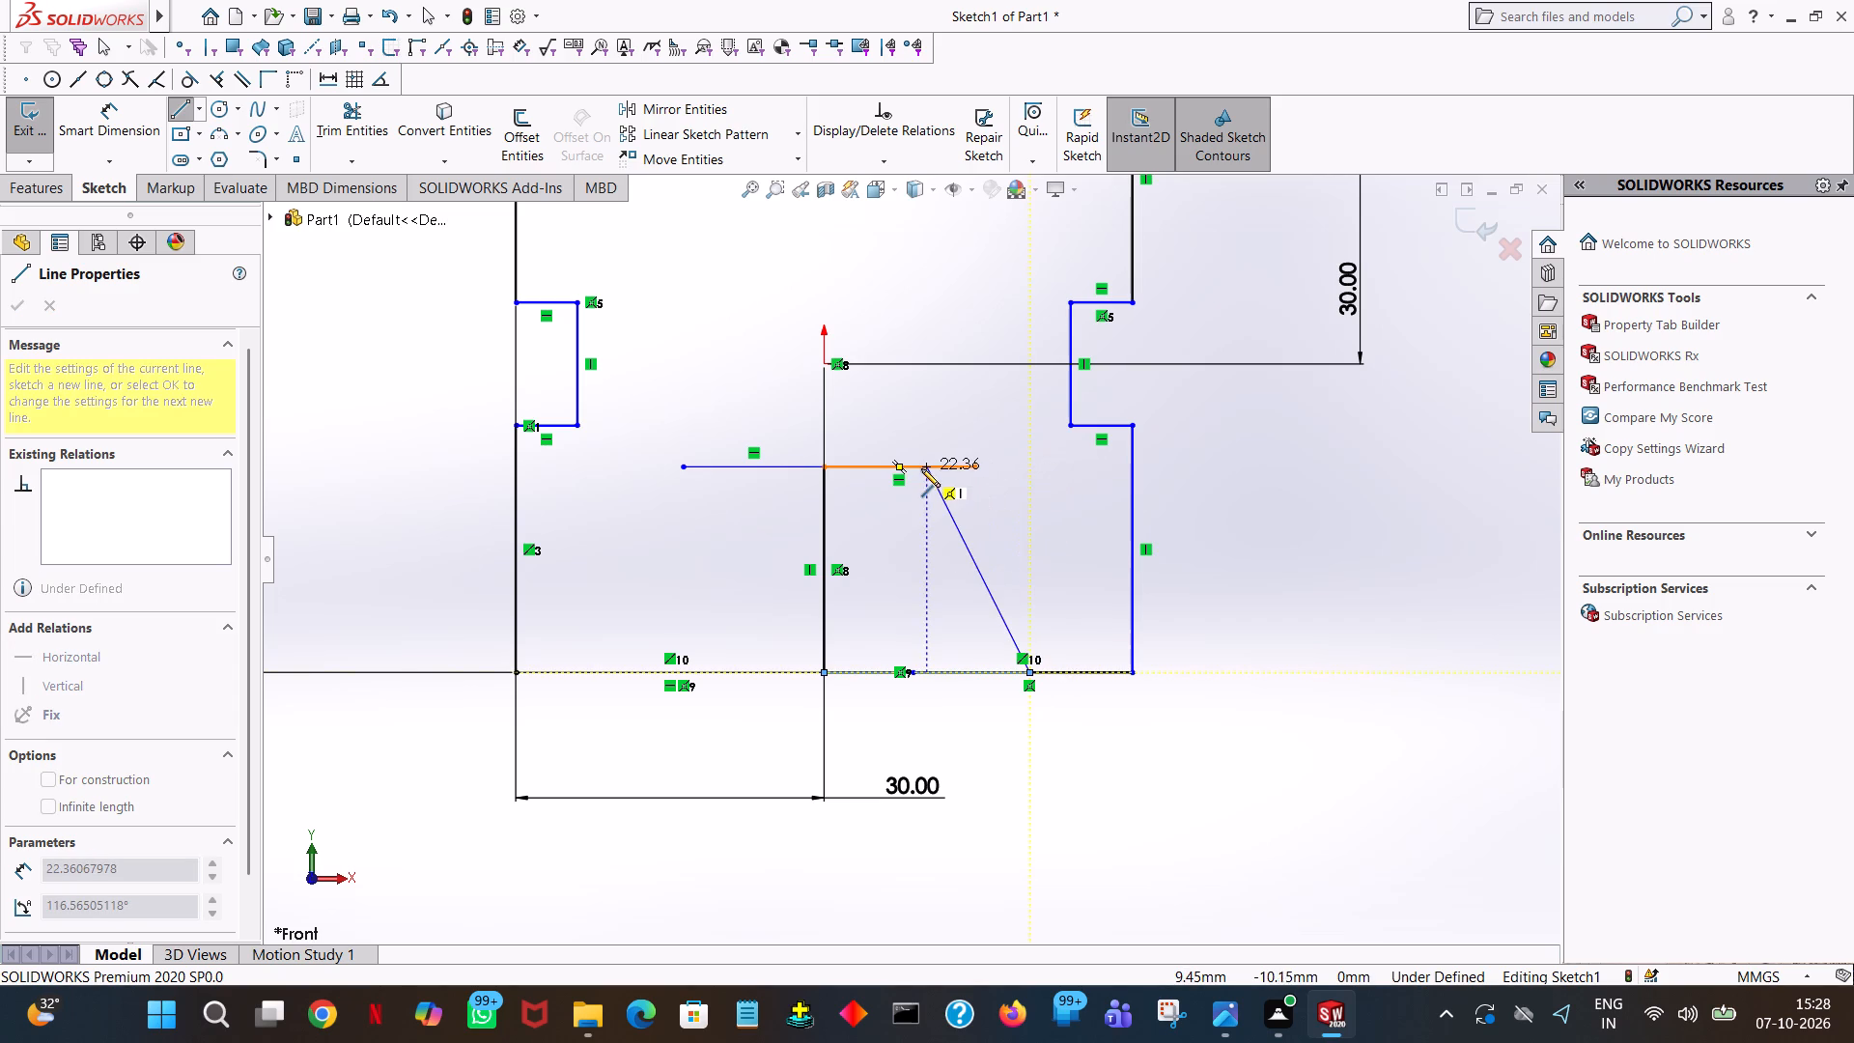
# Draw a slanted line about 28 mm long from that line's right end, up past the inner horizontal line, and set its angle to 120°.
pyautogui.click(901, 411)
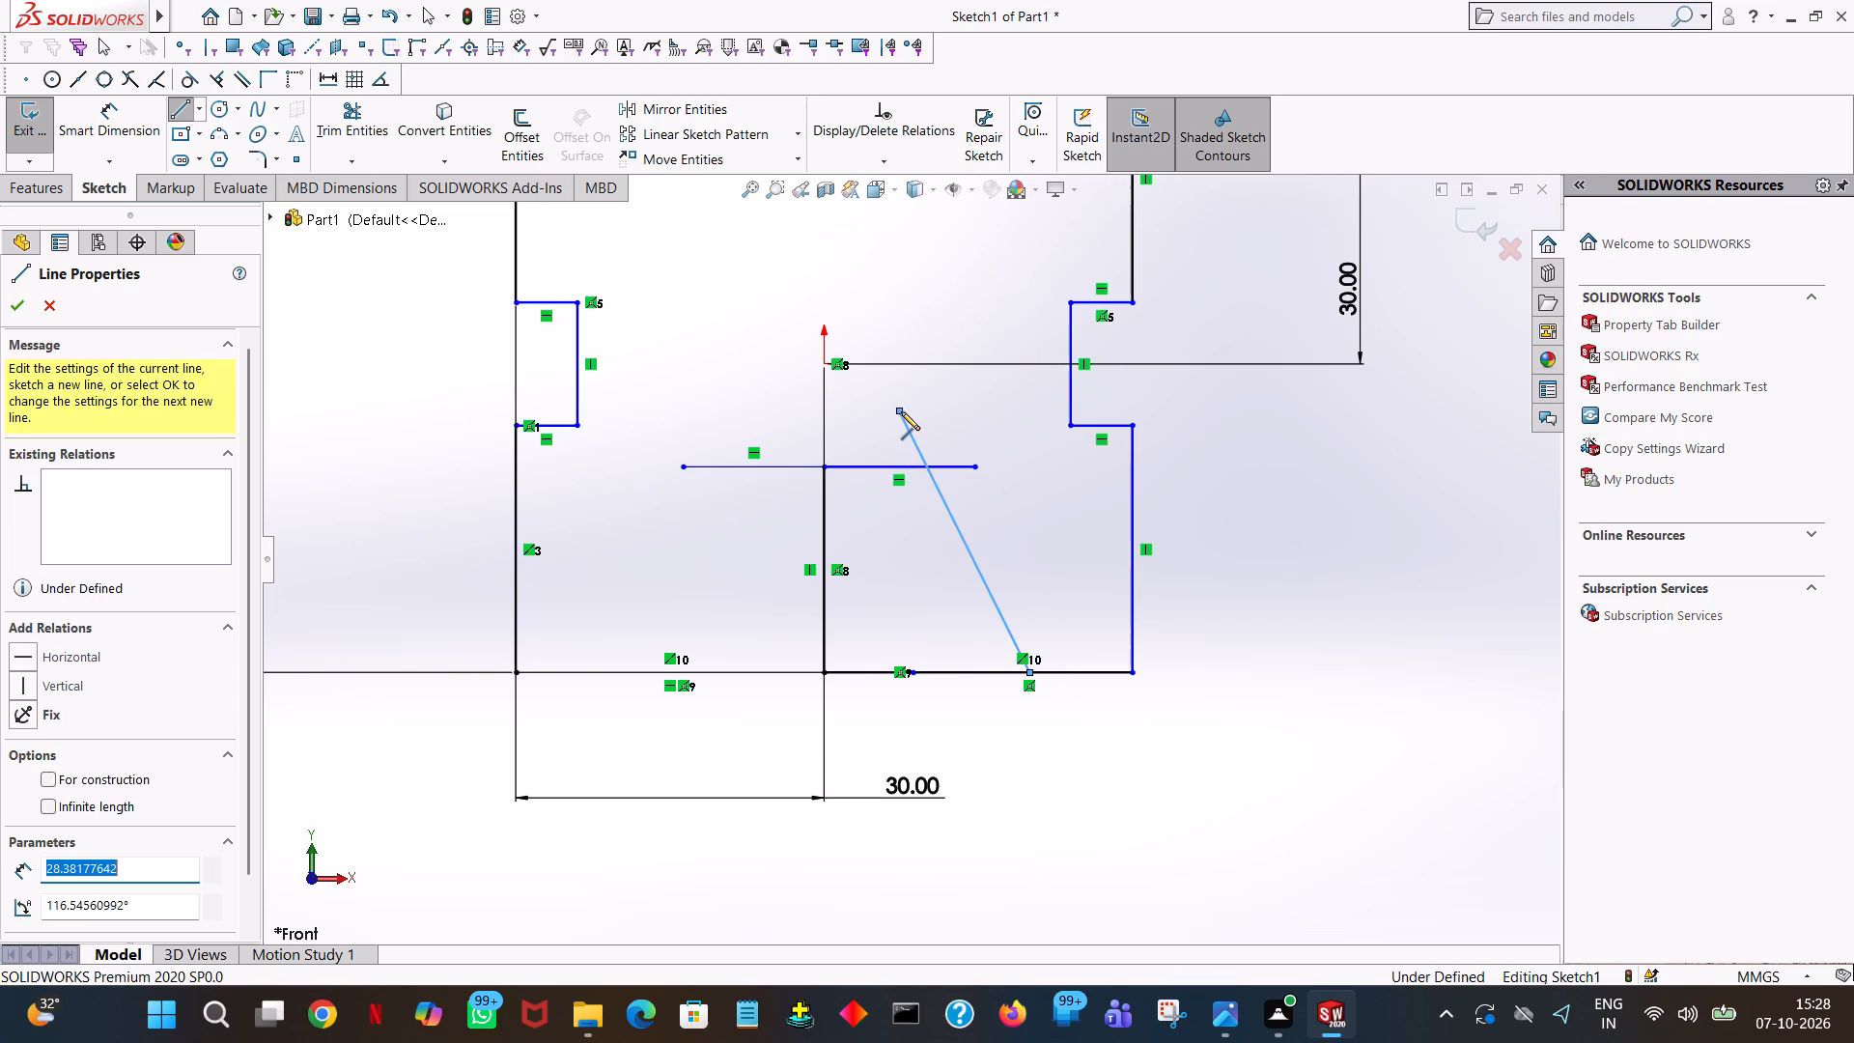
pyautogui.rightClick(901, 411)
pyautogui.click(924, 417)
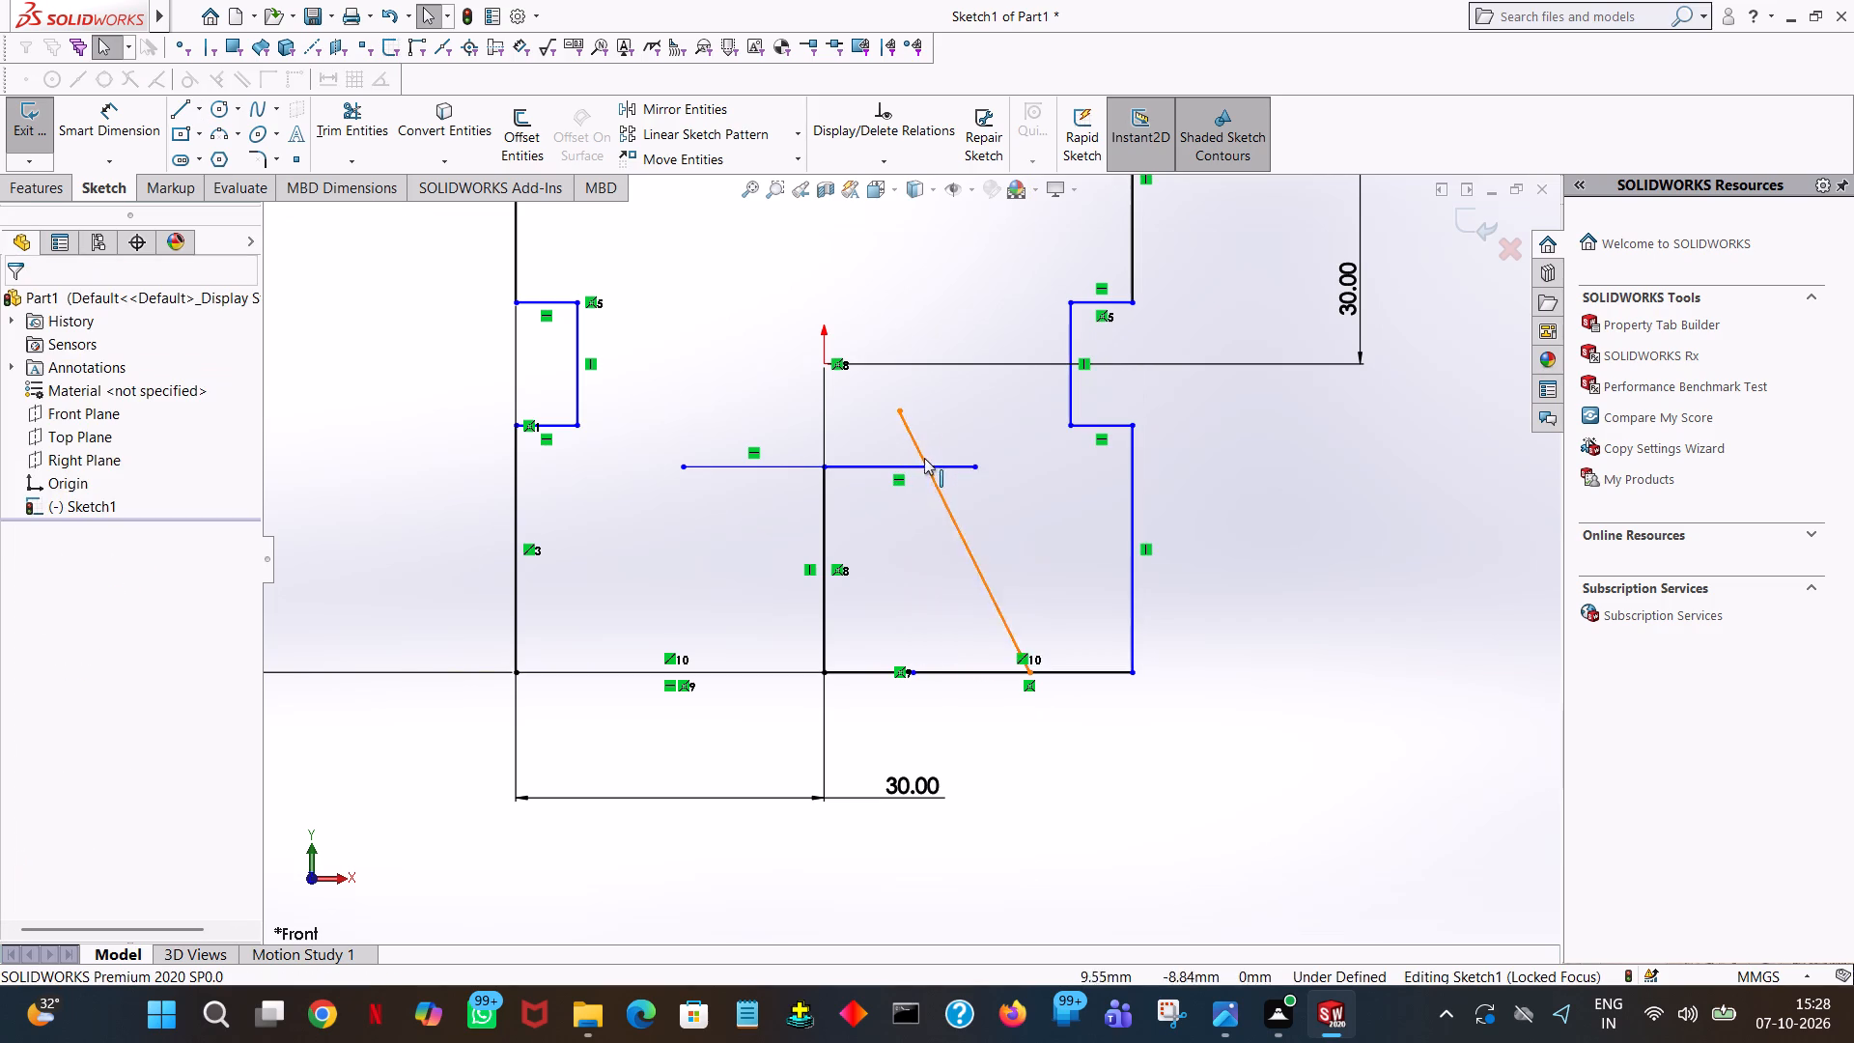
pyautogui.click(937, 483)
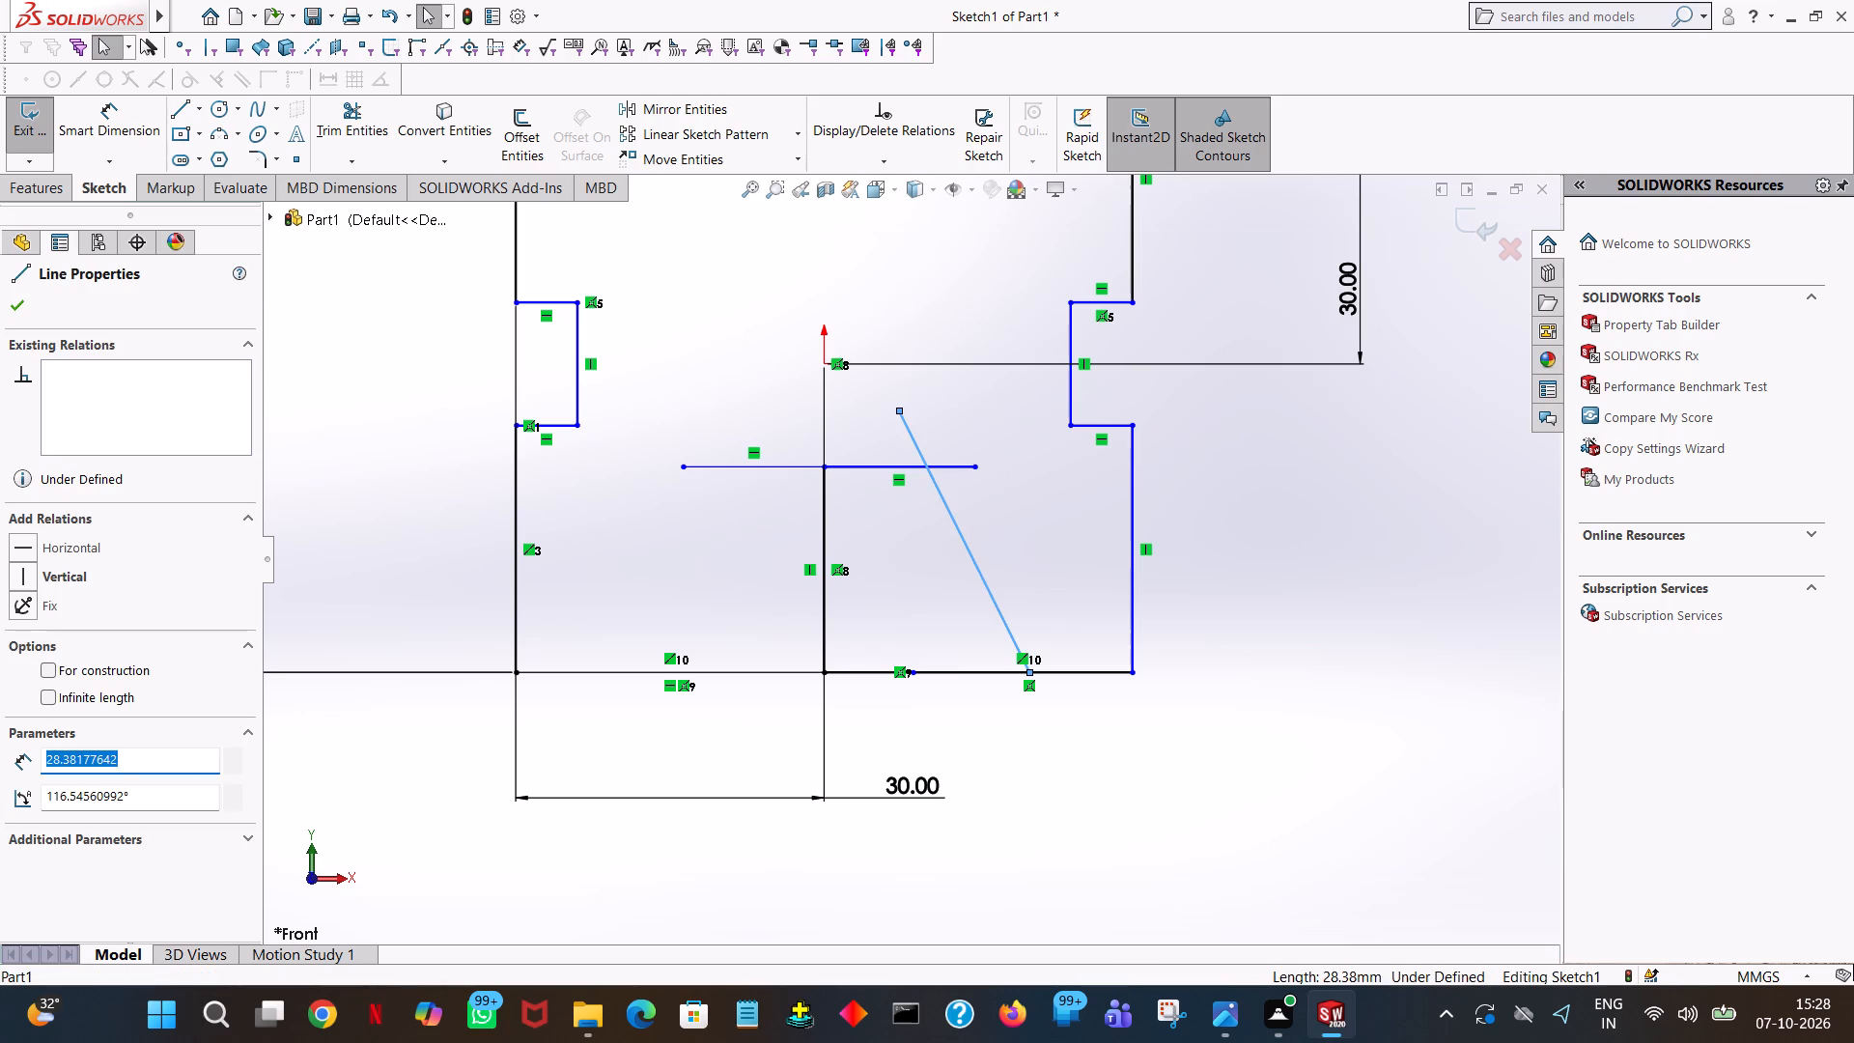
pyautogui.doubleClick(160, 795)
pyautogui.write('120')
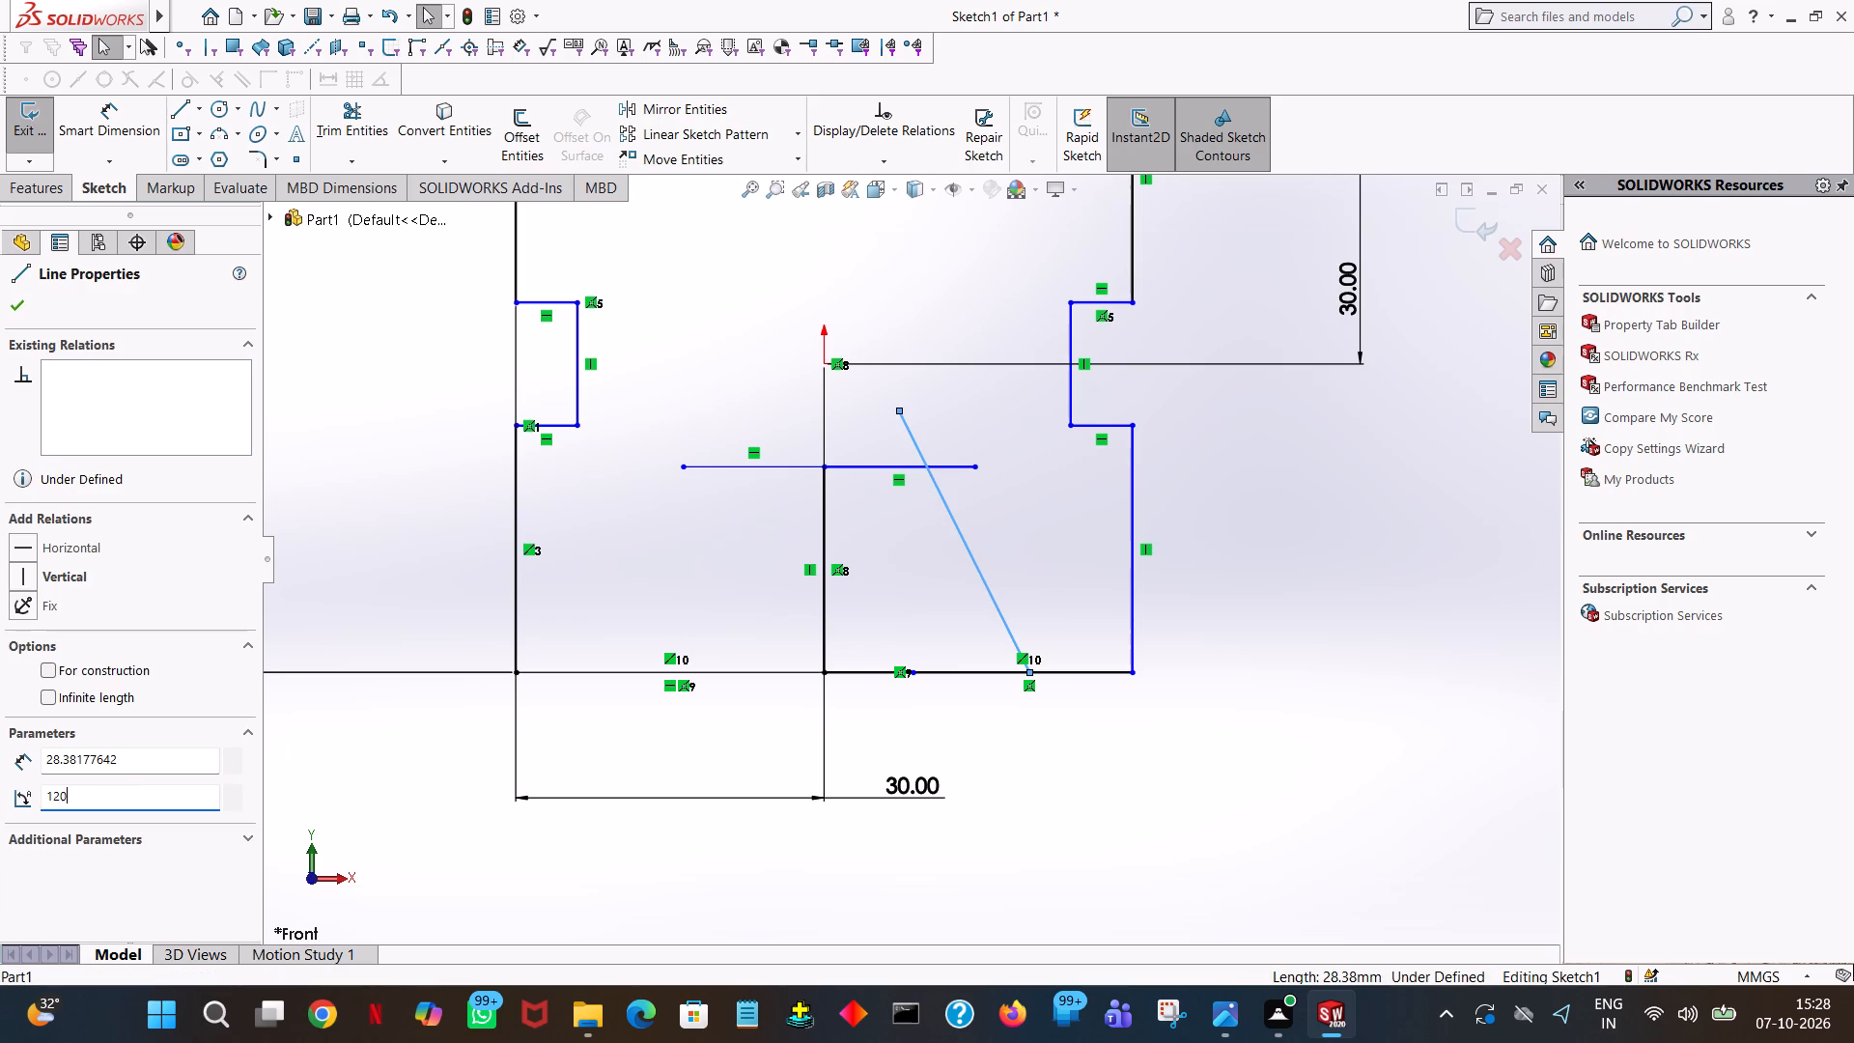
pyautogui.press('Return')
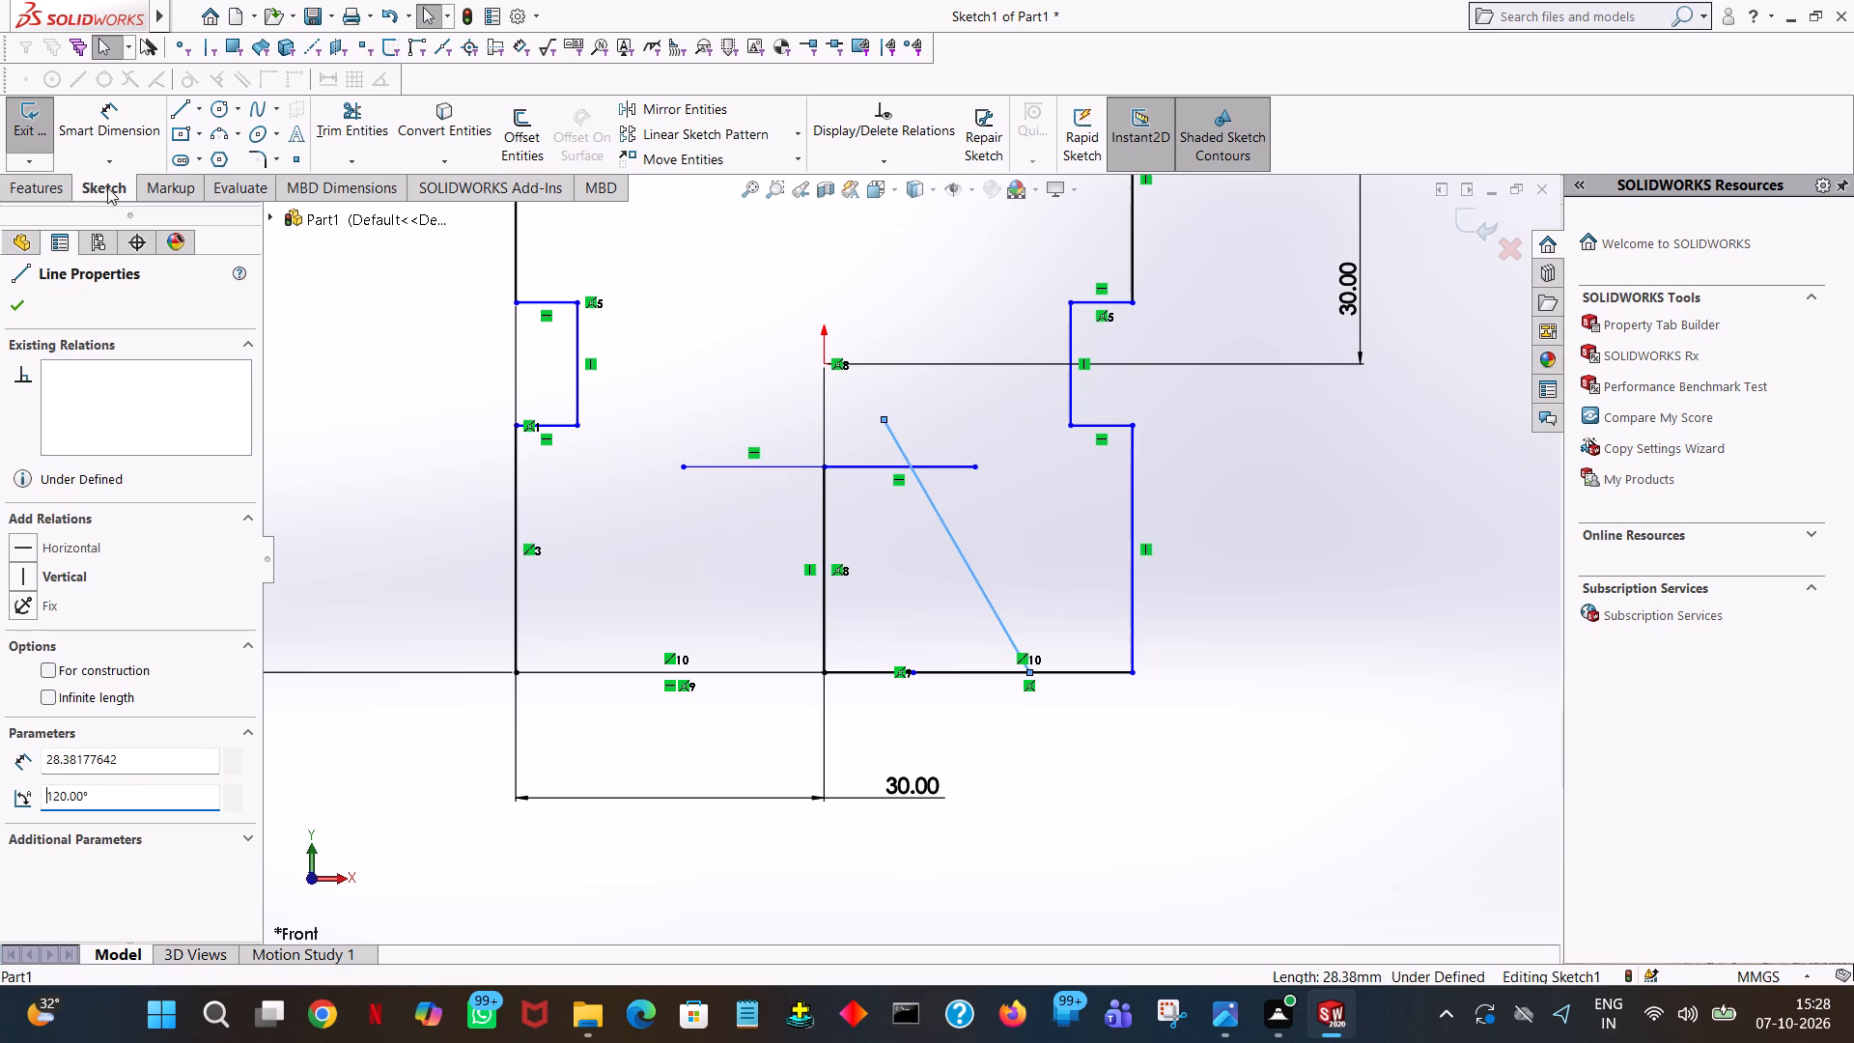
pyautogui.click(22, 302)
# Draw a 20 mm horizontal line leftward along the bottom edge from the base of the central vertical line.
pyautogui.click(167, 116)
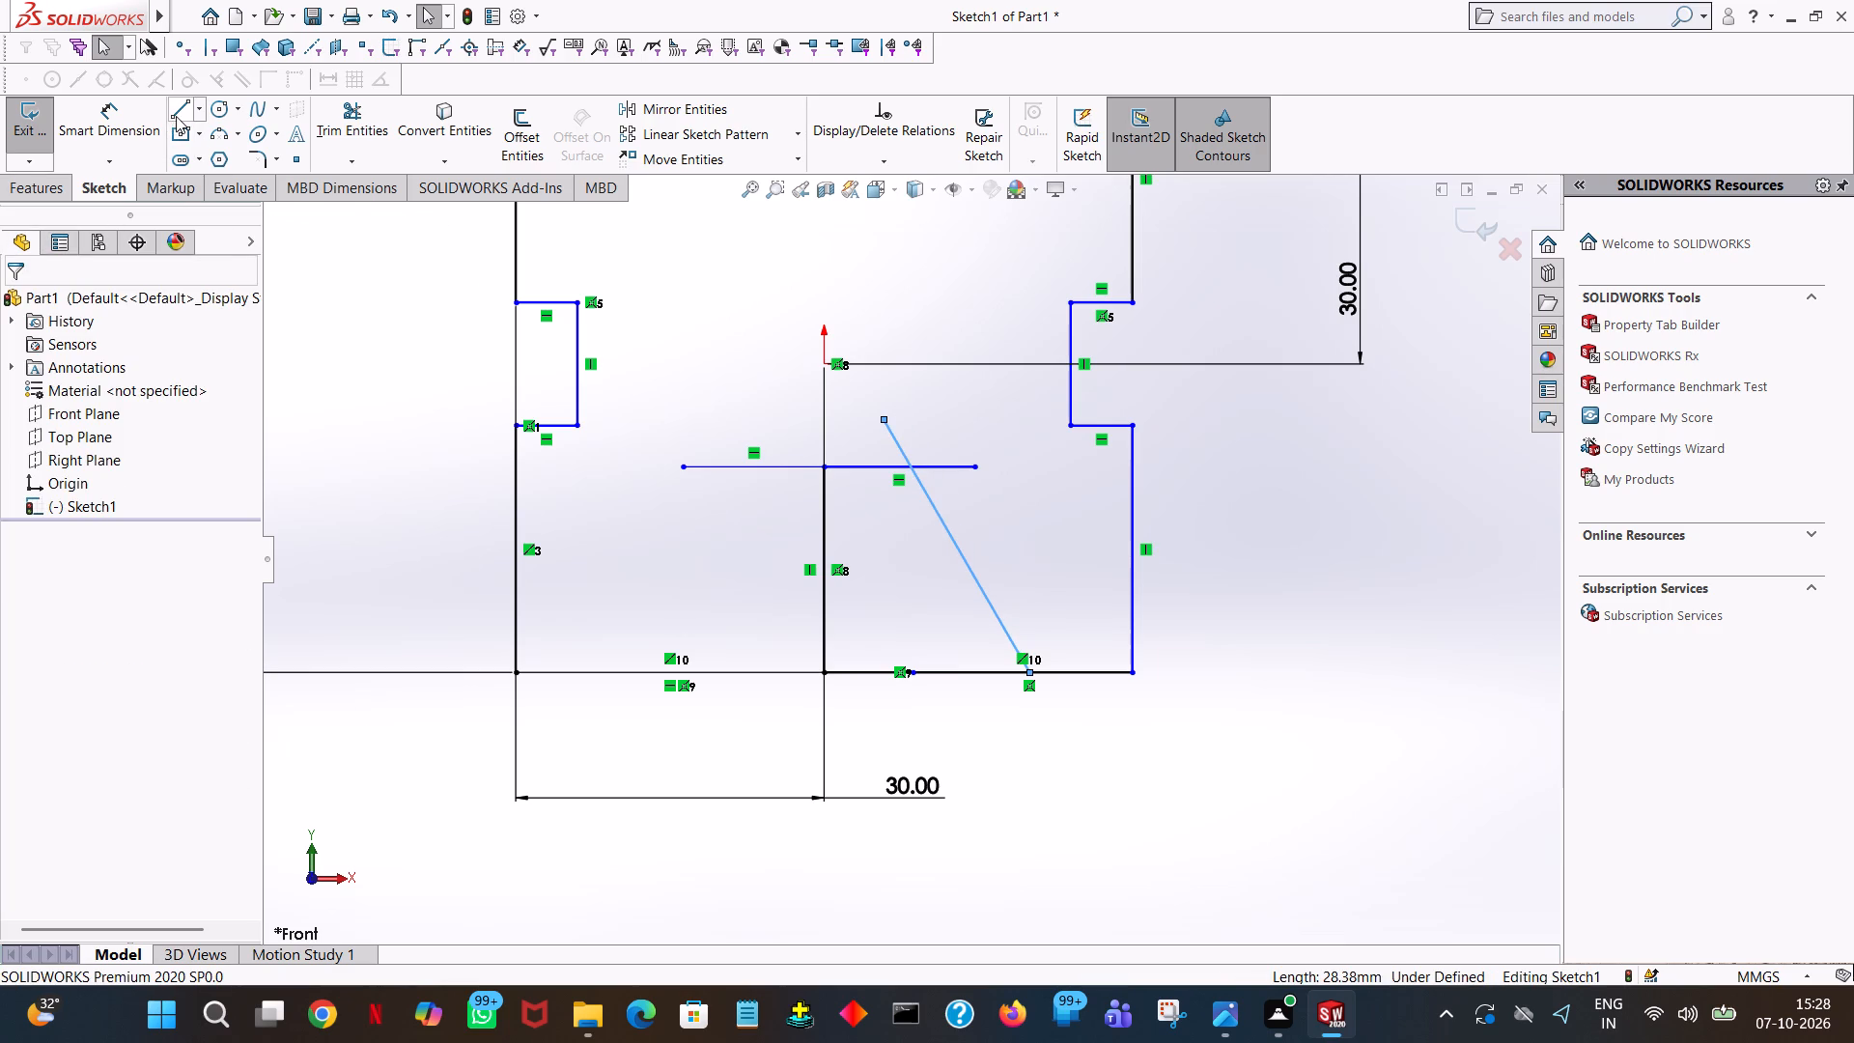
pyautogui.click(176, 116)
pyautogui.click(824, 674)
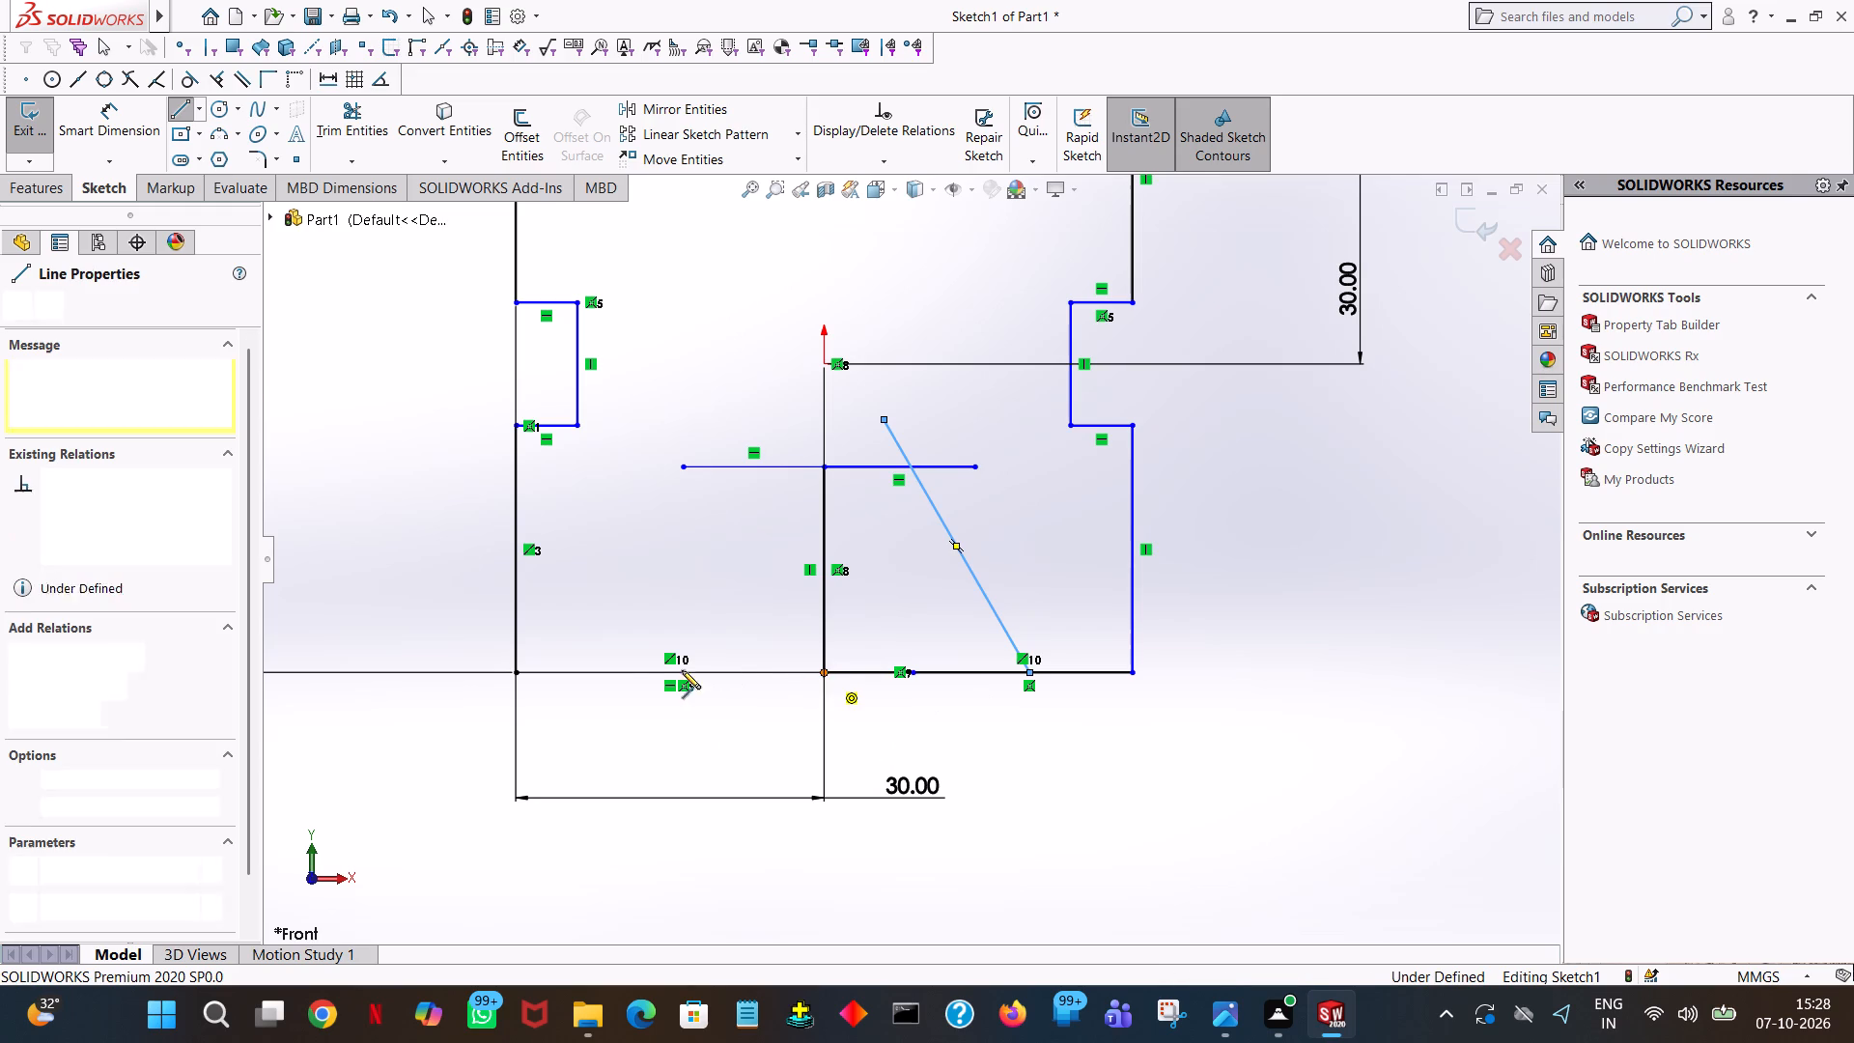
pyautogui.click(641, 670)
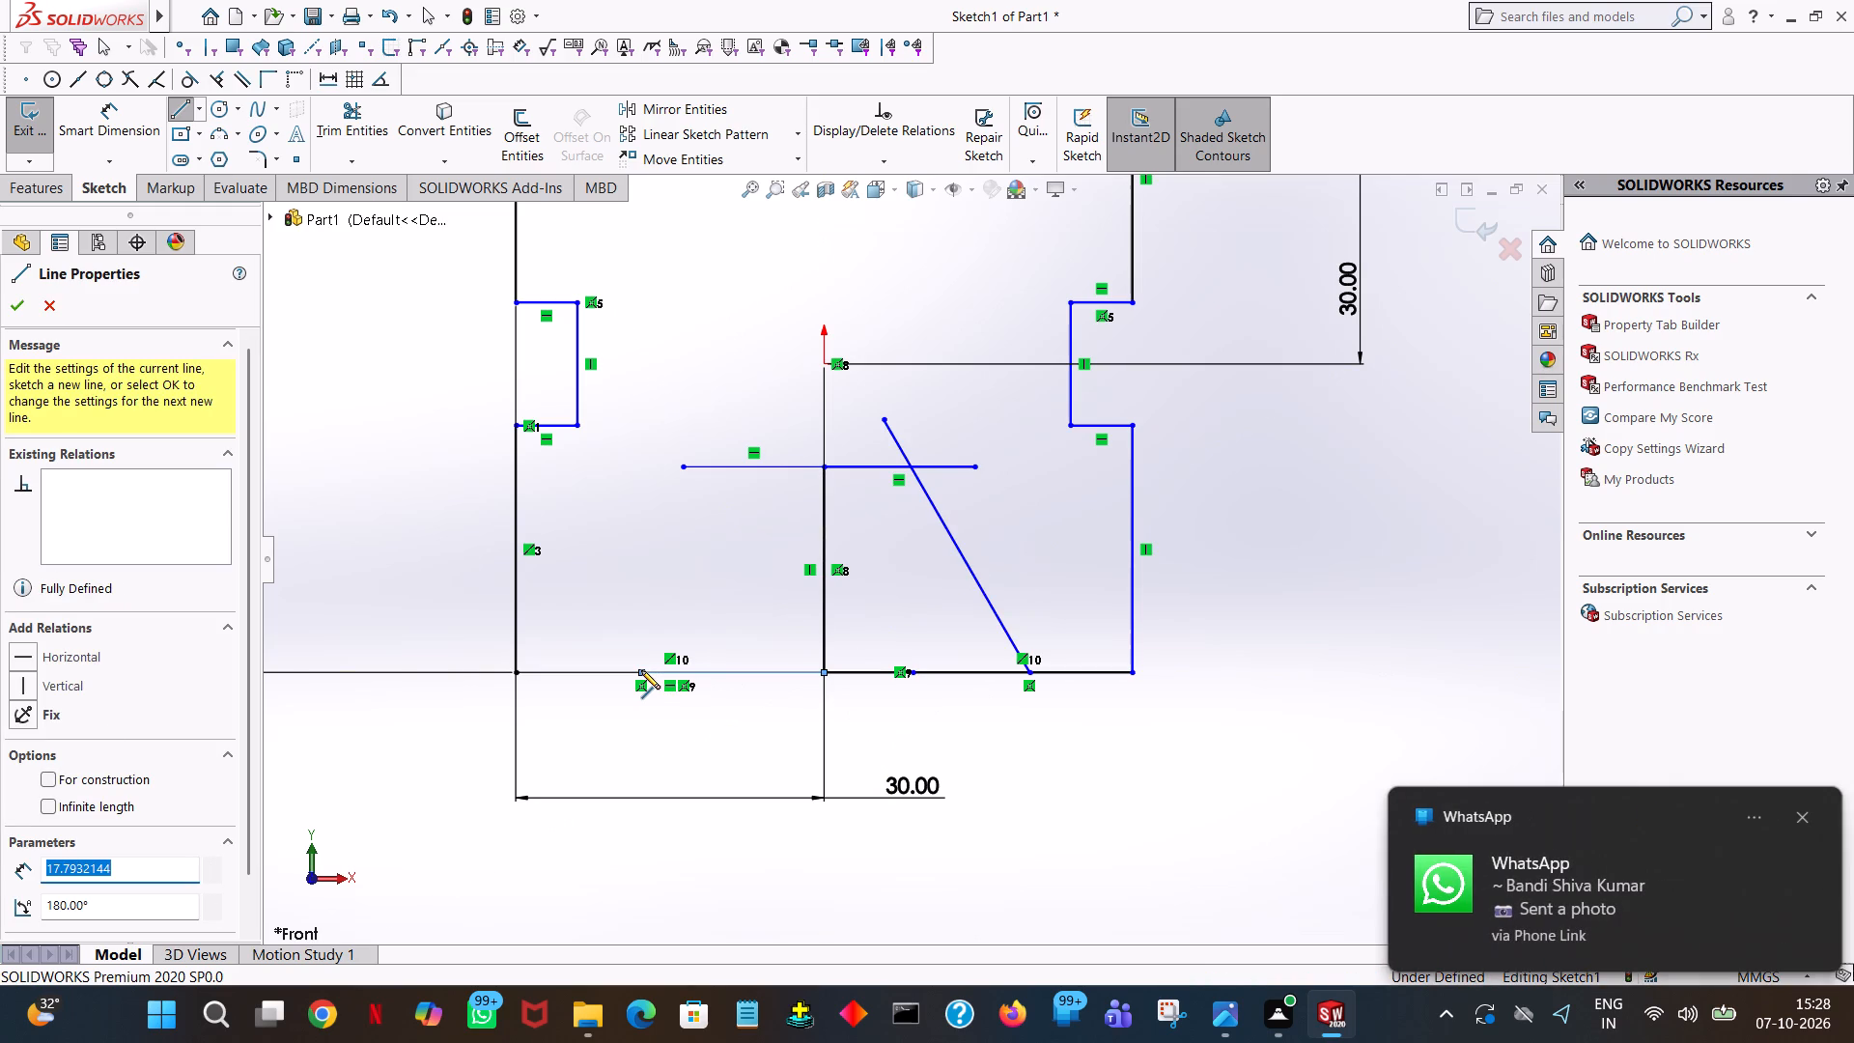
pyautogui.write('20')
pyautogui.press('Return')
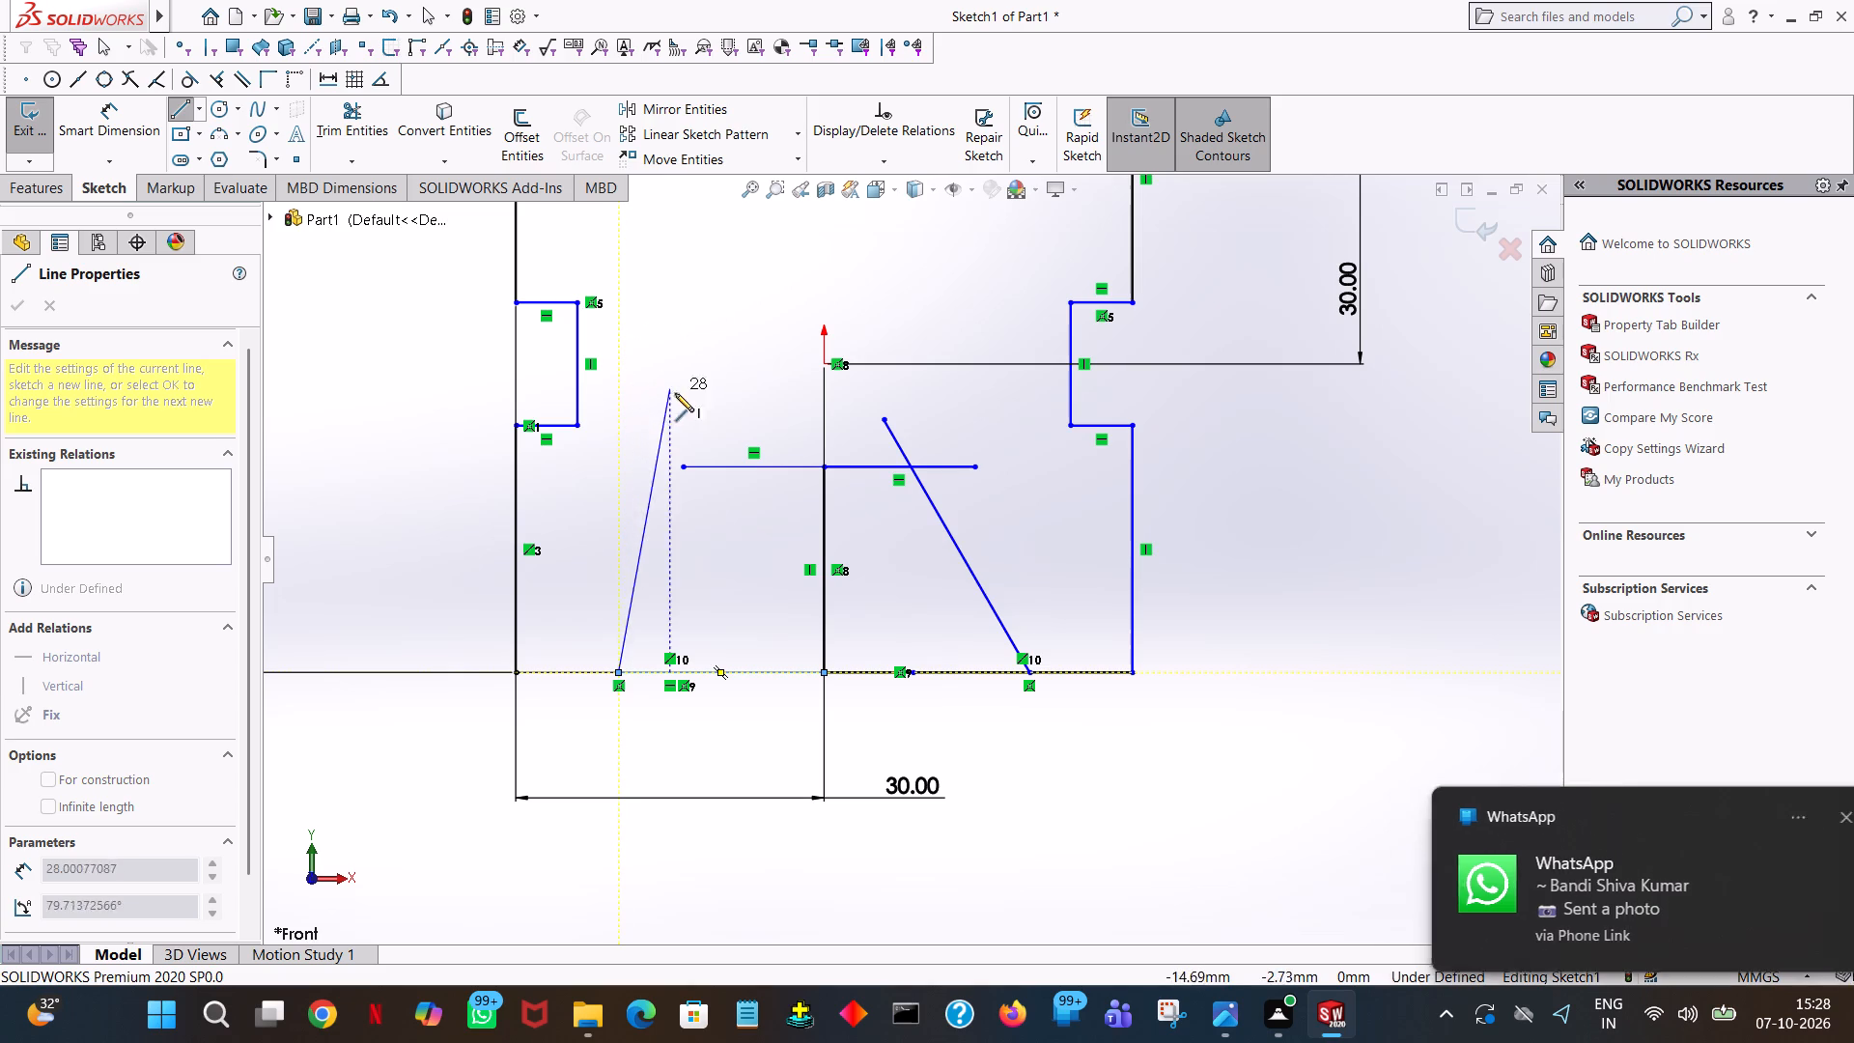
# Finish the left slanted line about 26 mm long, past the inner horizontal line, and set its angle to 50°.
pyautogui.click(758, 441)
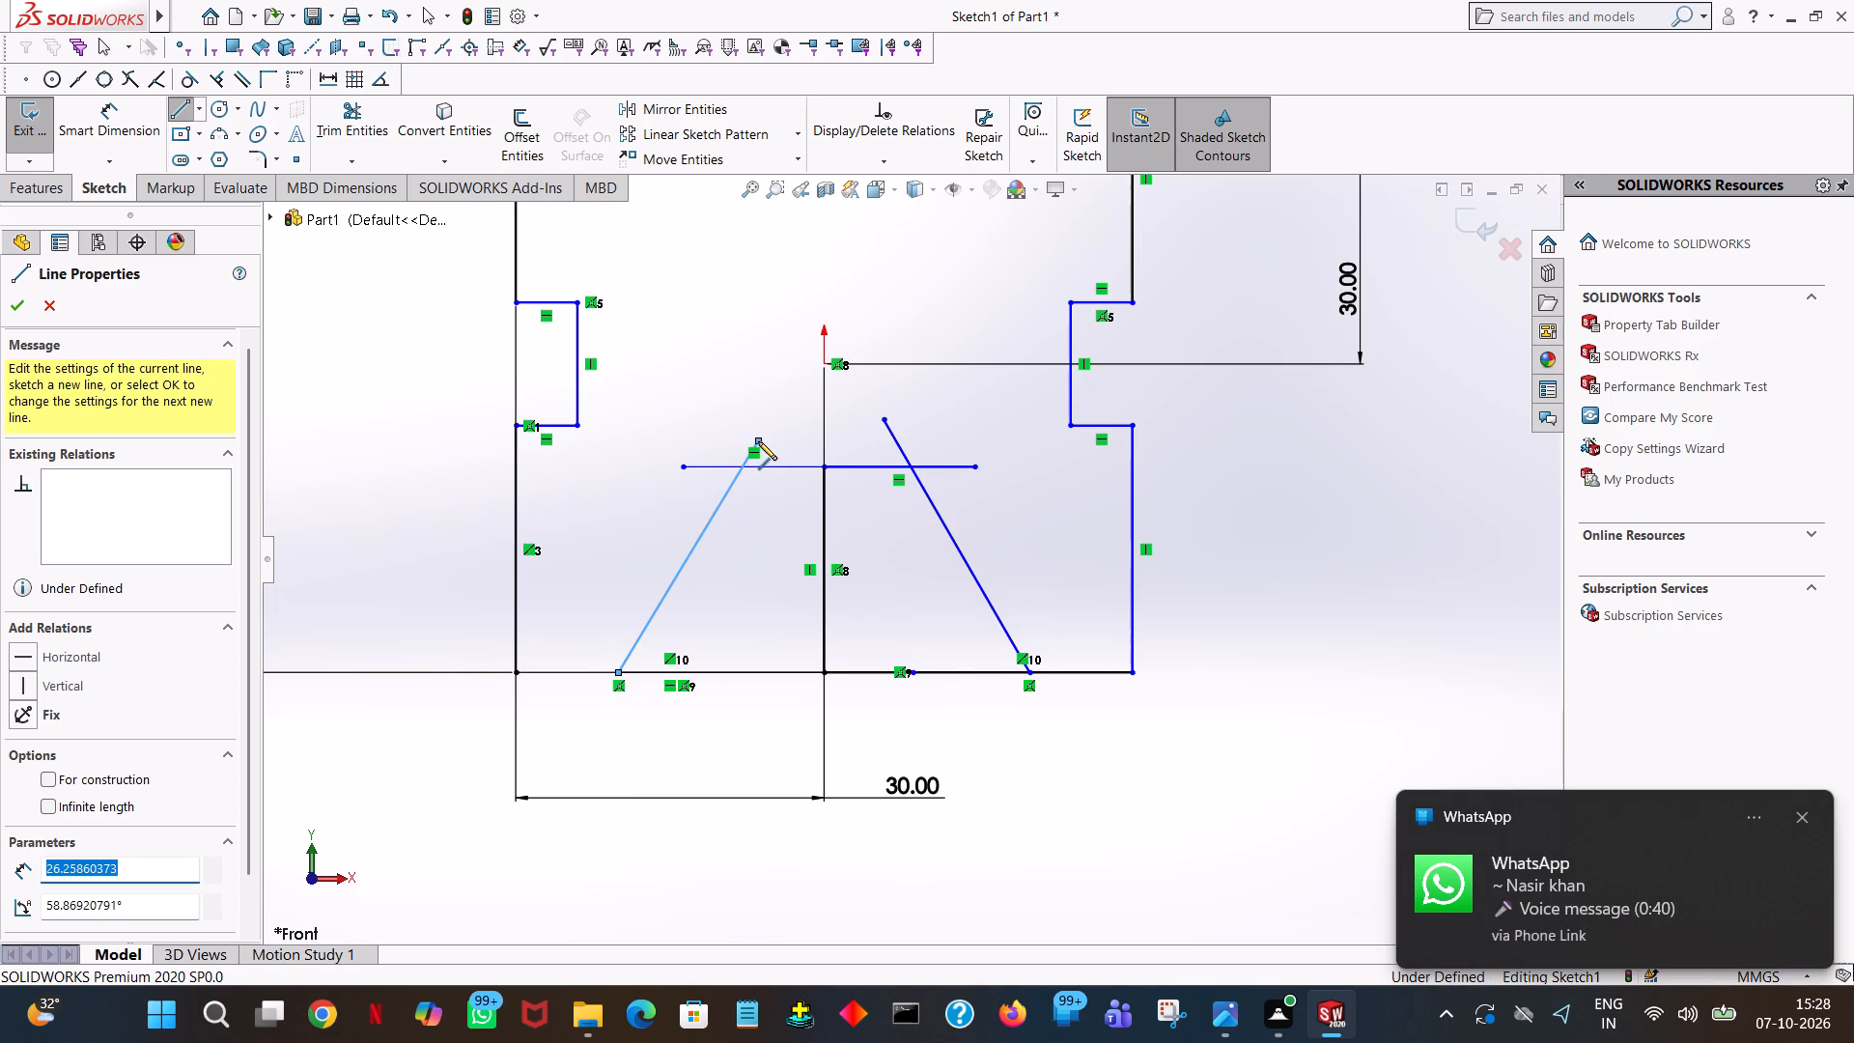
pyautogui.rightClick(758, 441)
pyautogui.click(773, 451)
pyautogui.click(732, 480)
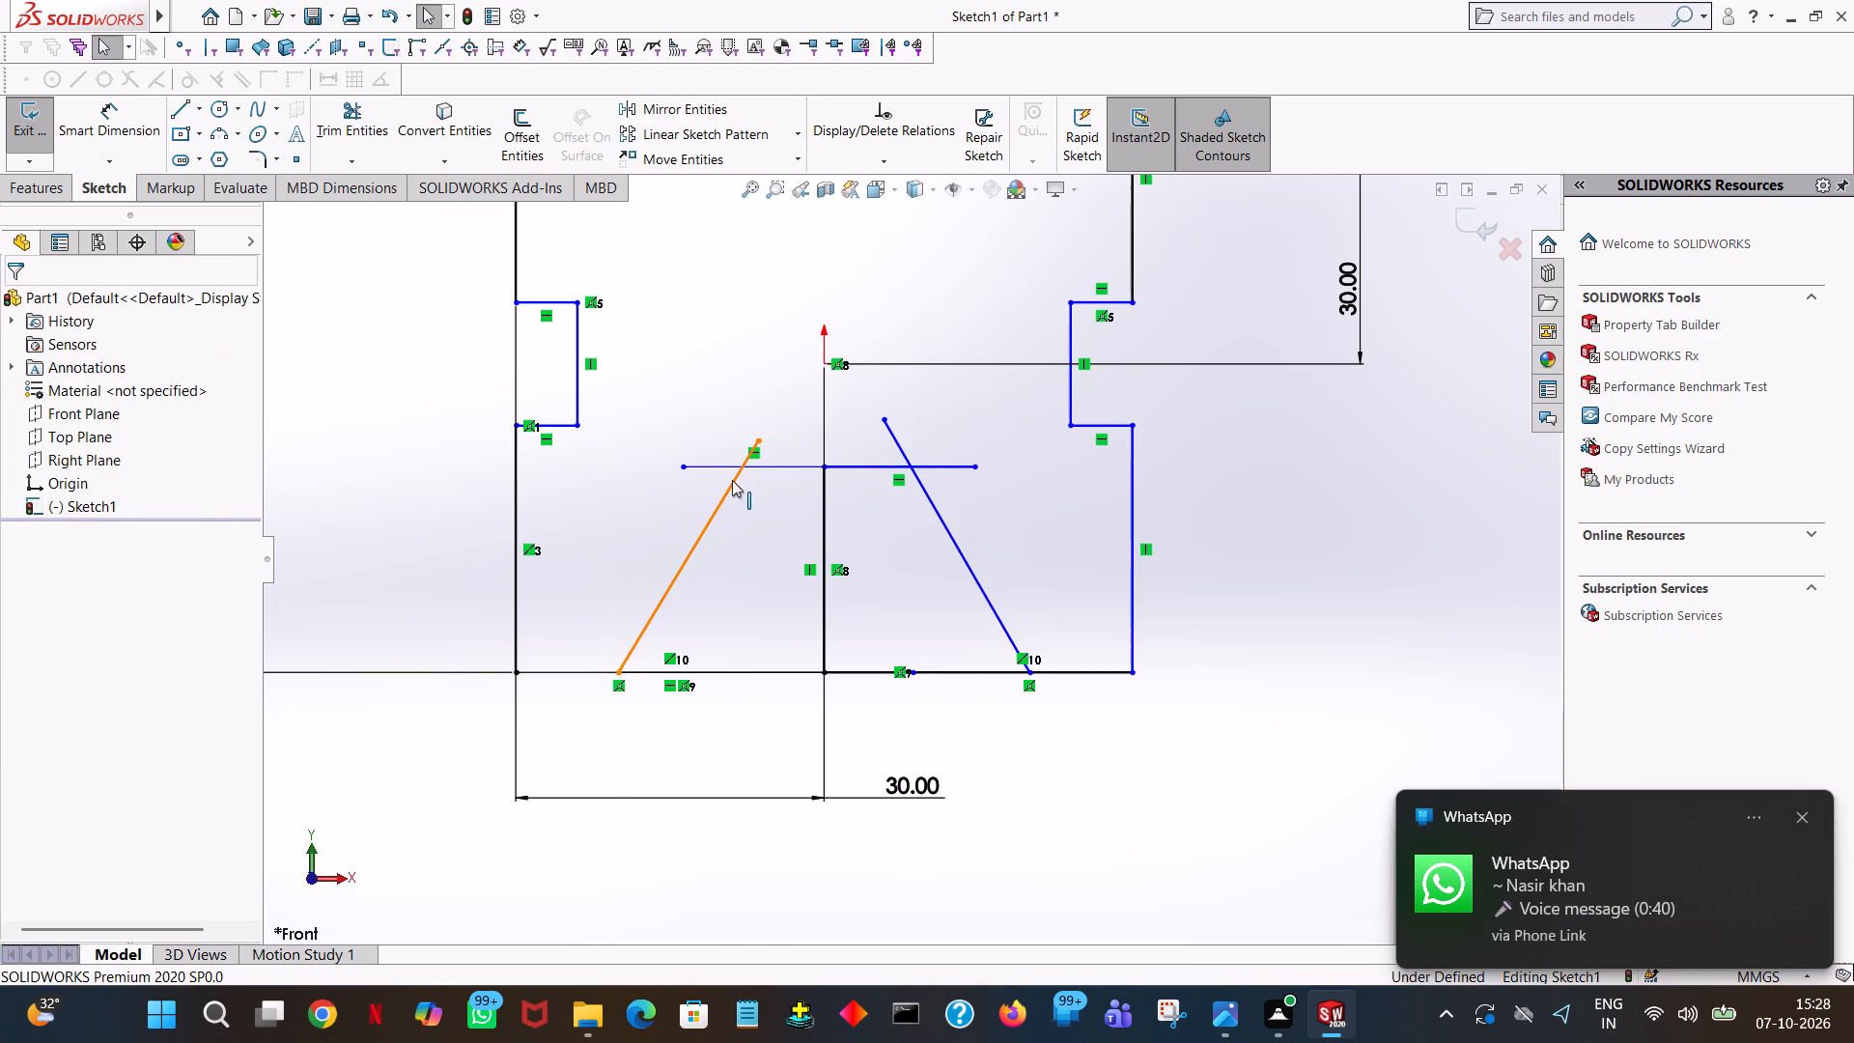
pyautogui.doubleClick(198, 799)
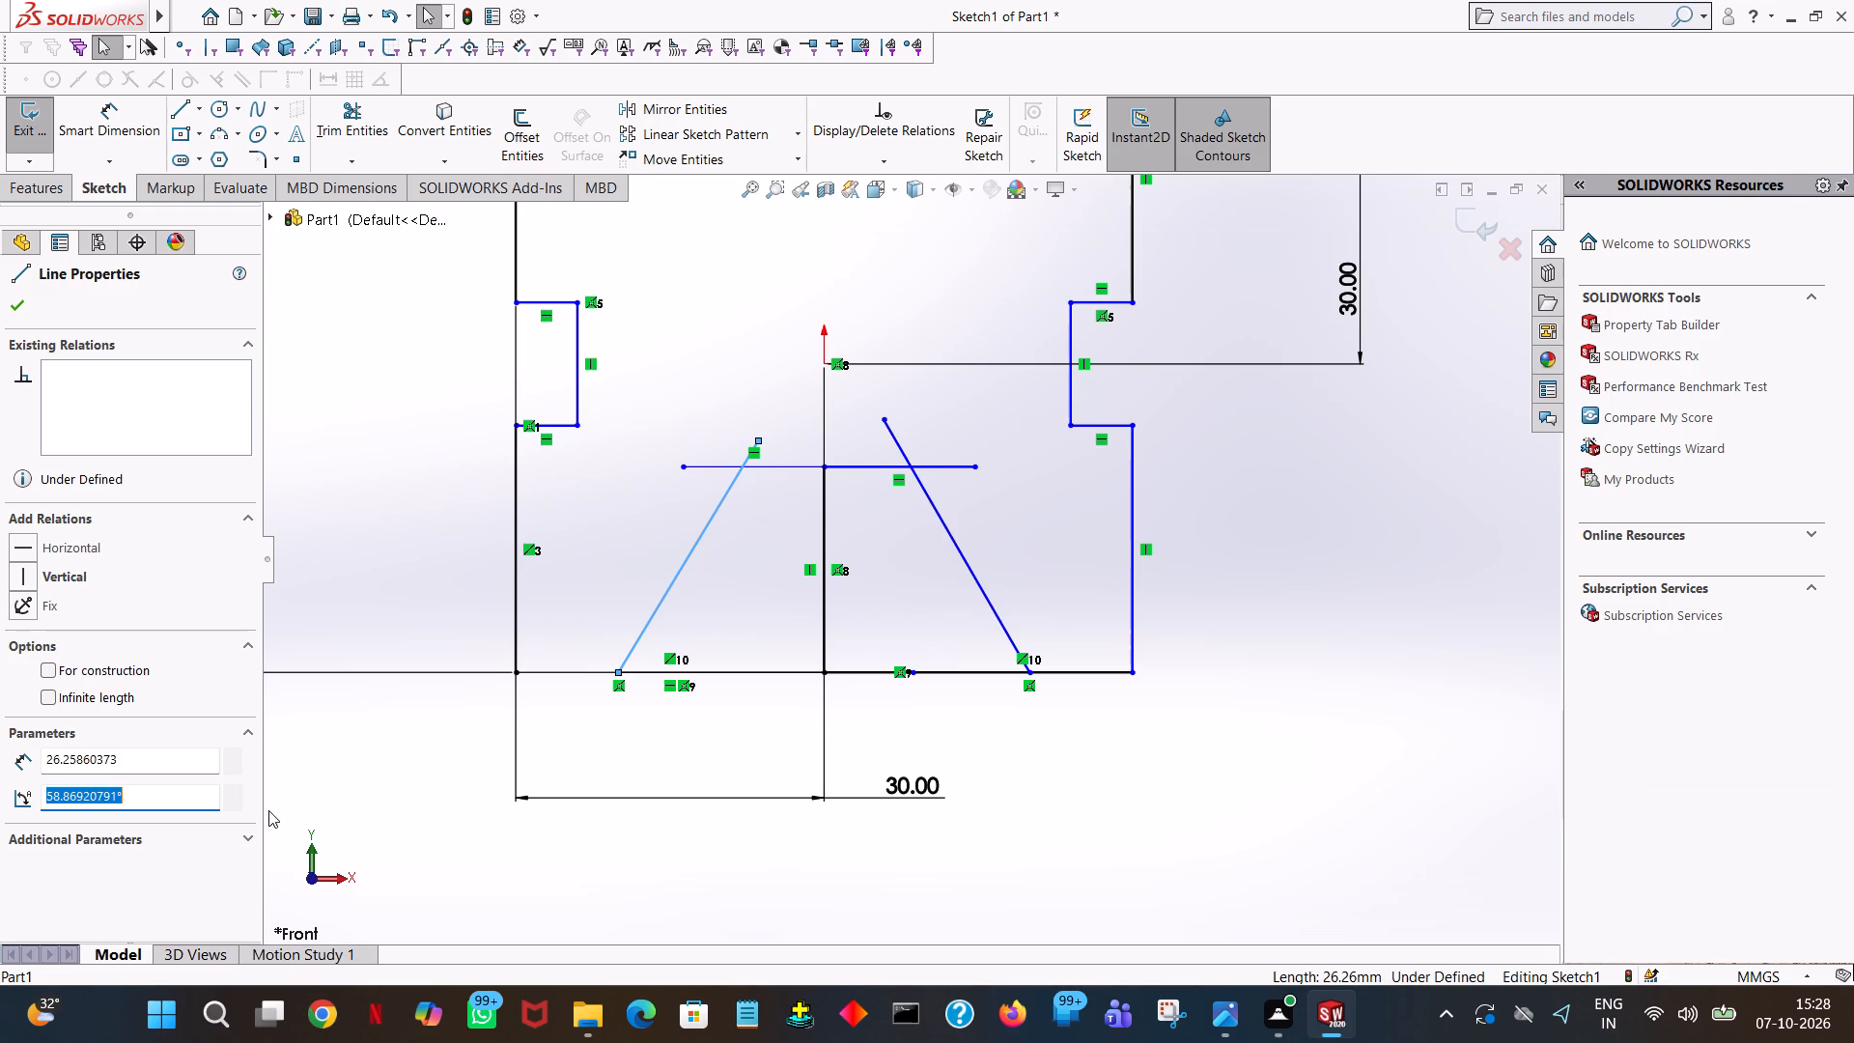
pyautogui.press('5')
pyautogui.press('0')
pyautogui.press('Return')
pyautogui.rightClick(313, 799)
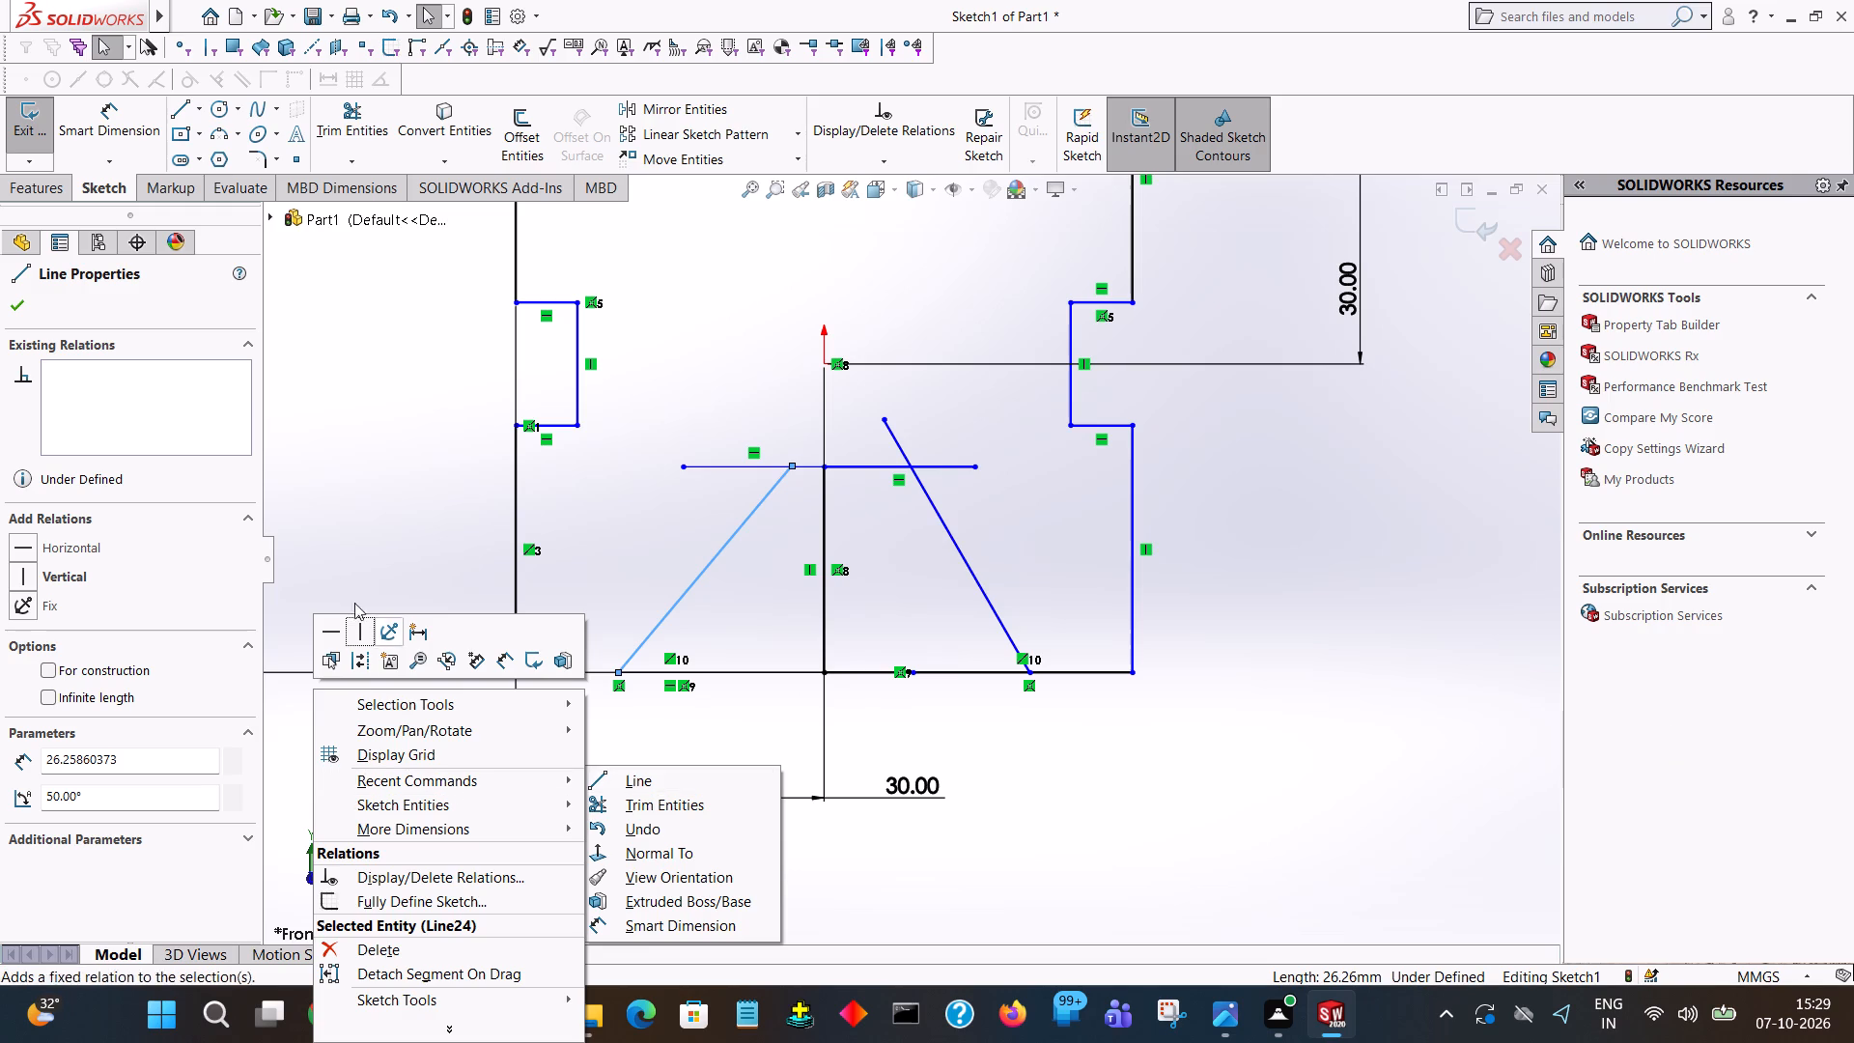
pyautogui.click(346, 479)
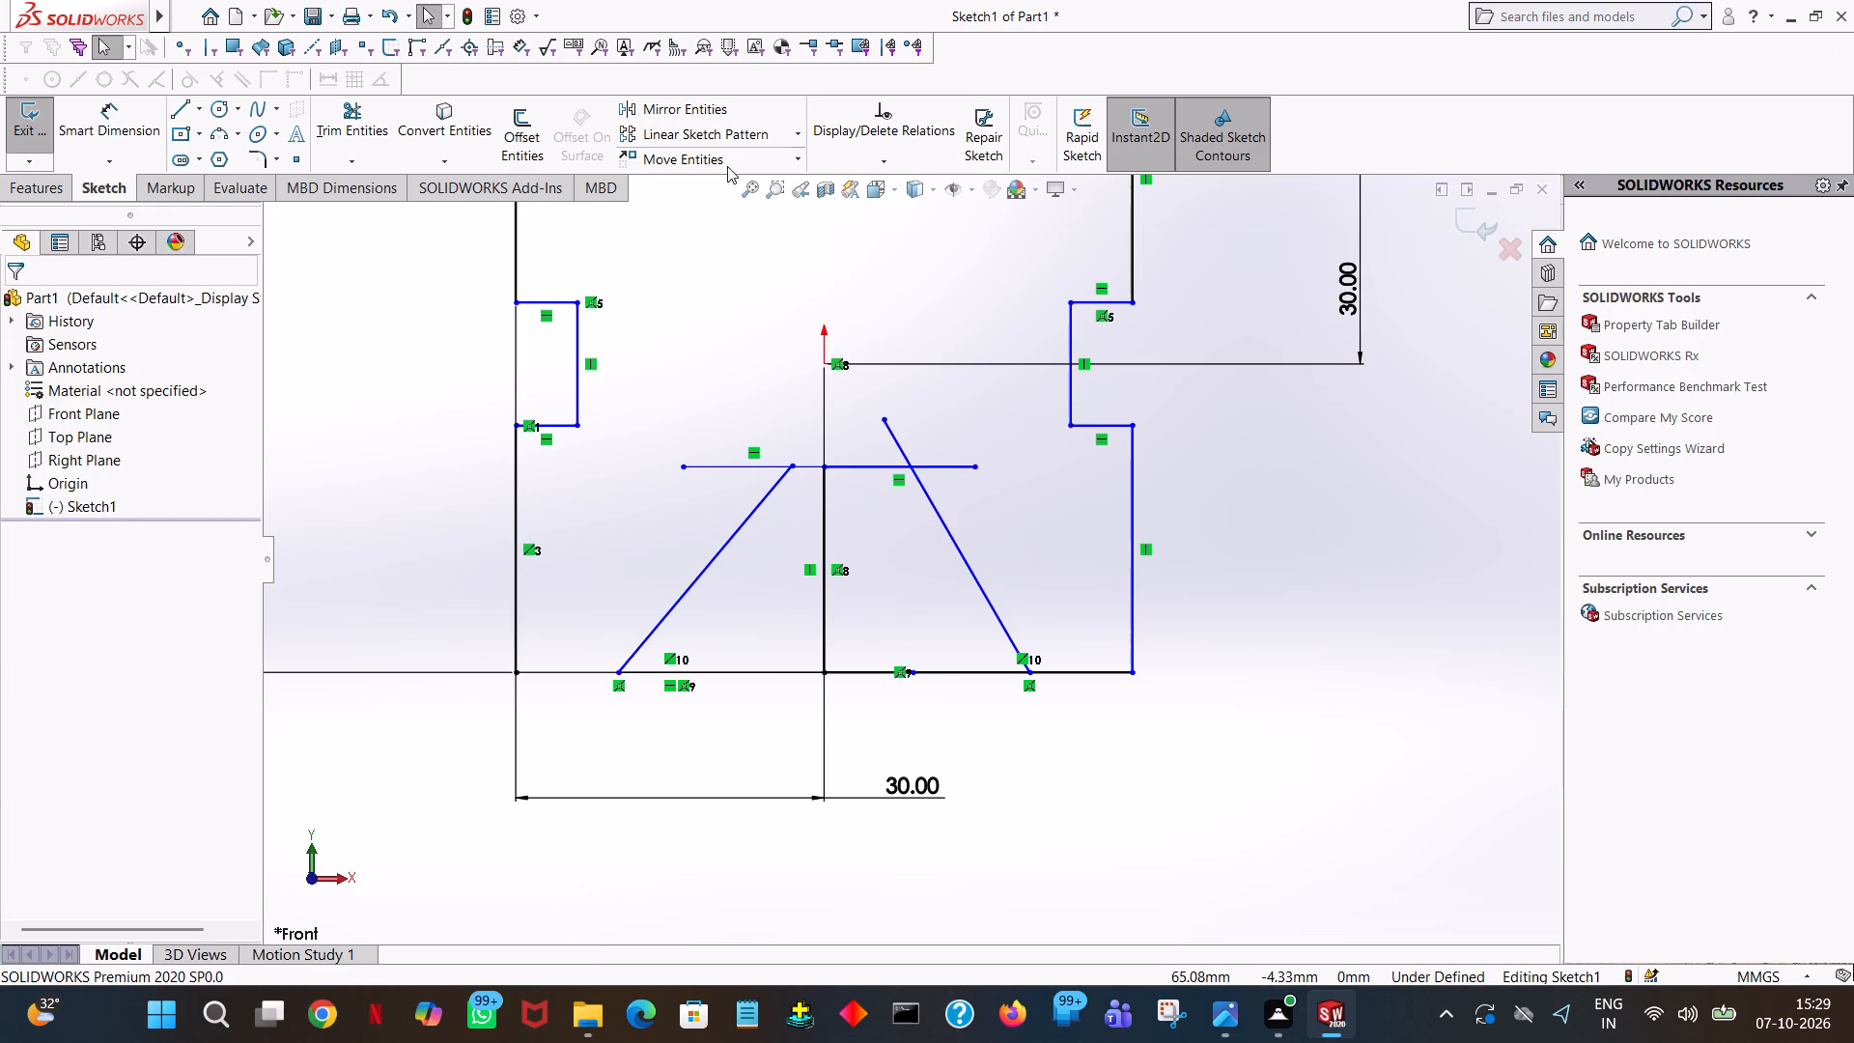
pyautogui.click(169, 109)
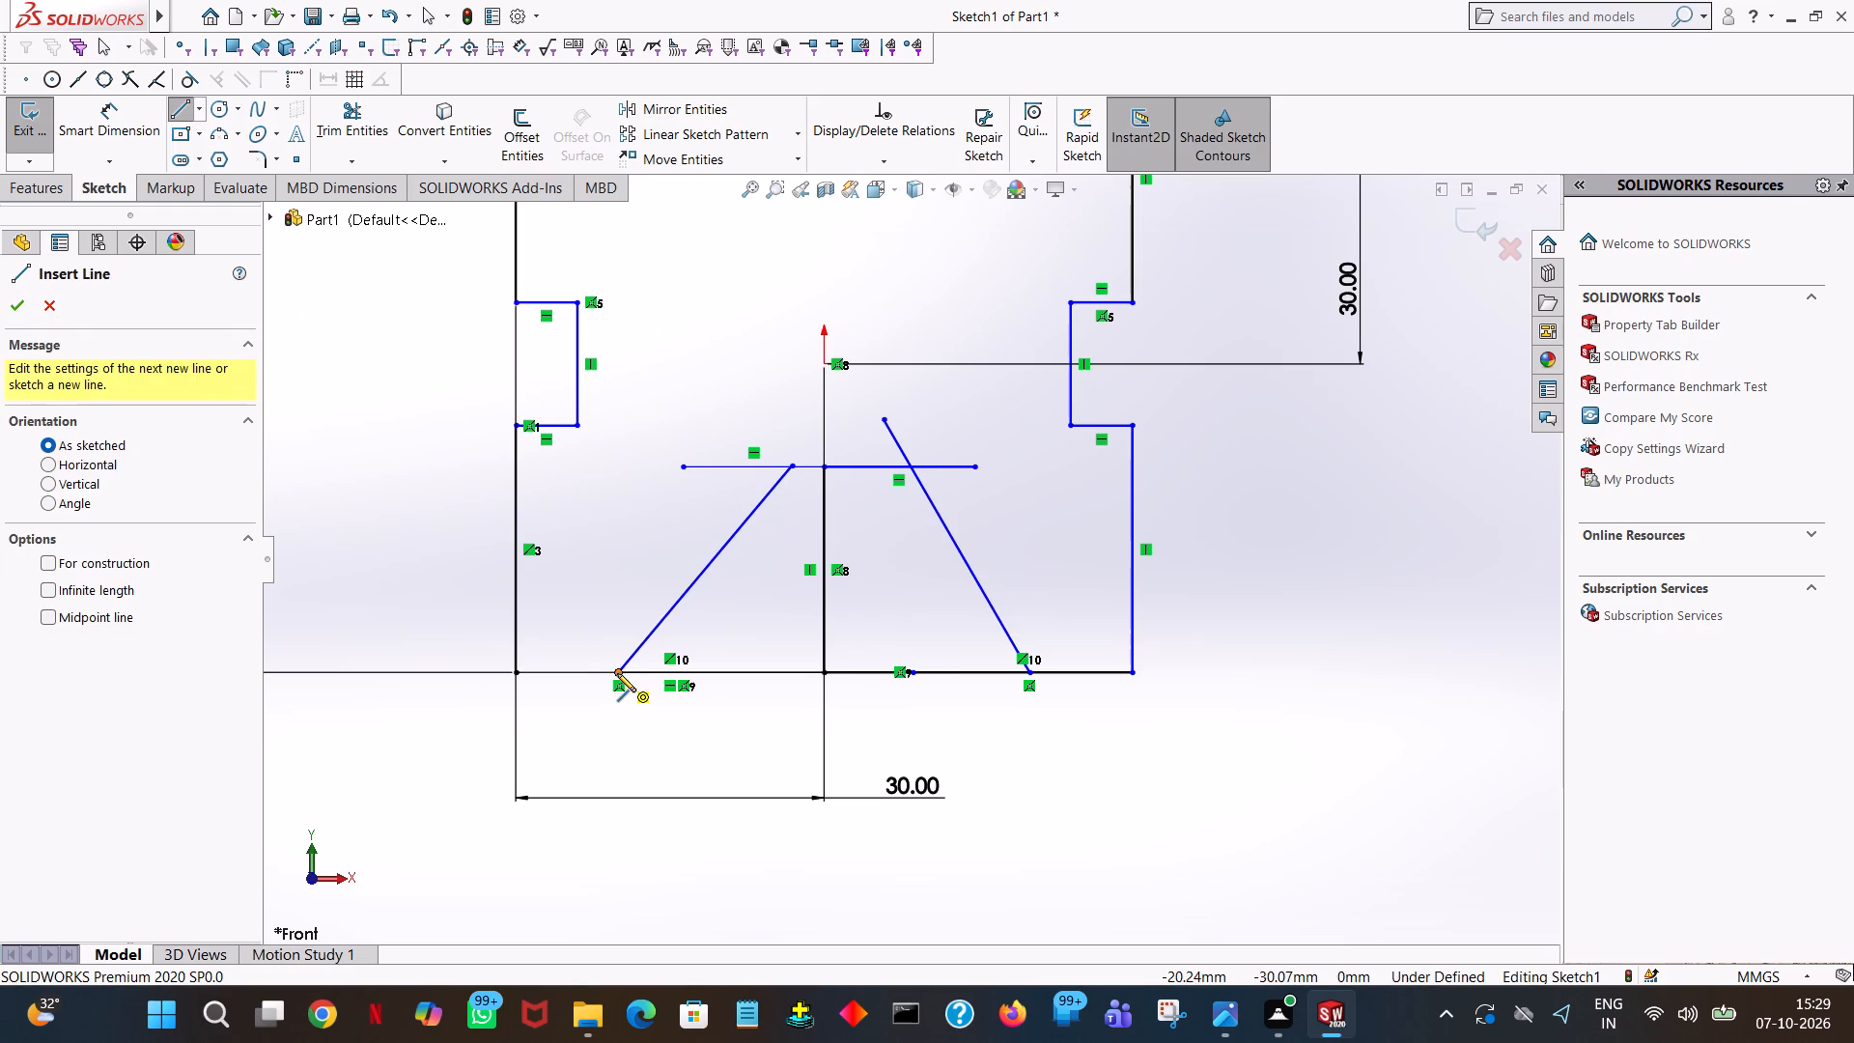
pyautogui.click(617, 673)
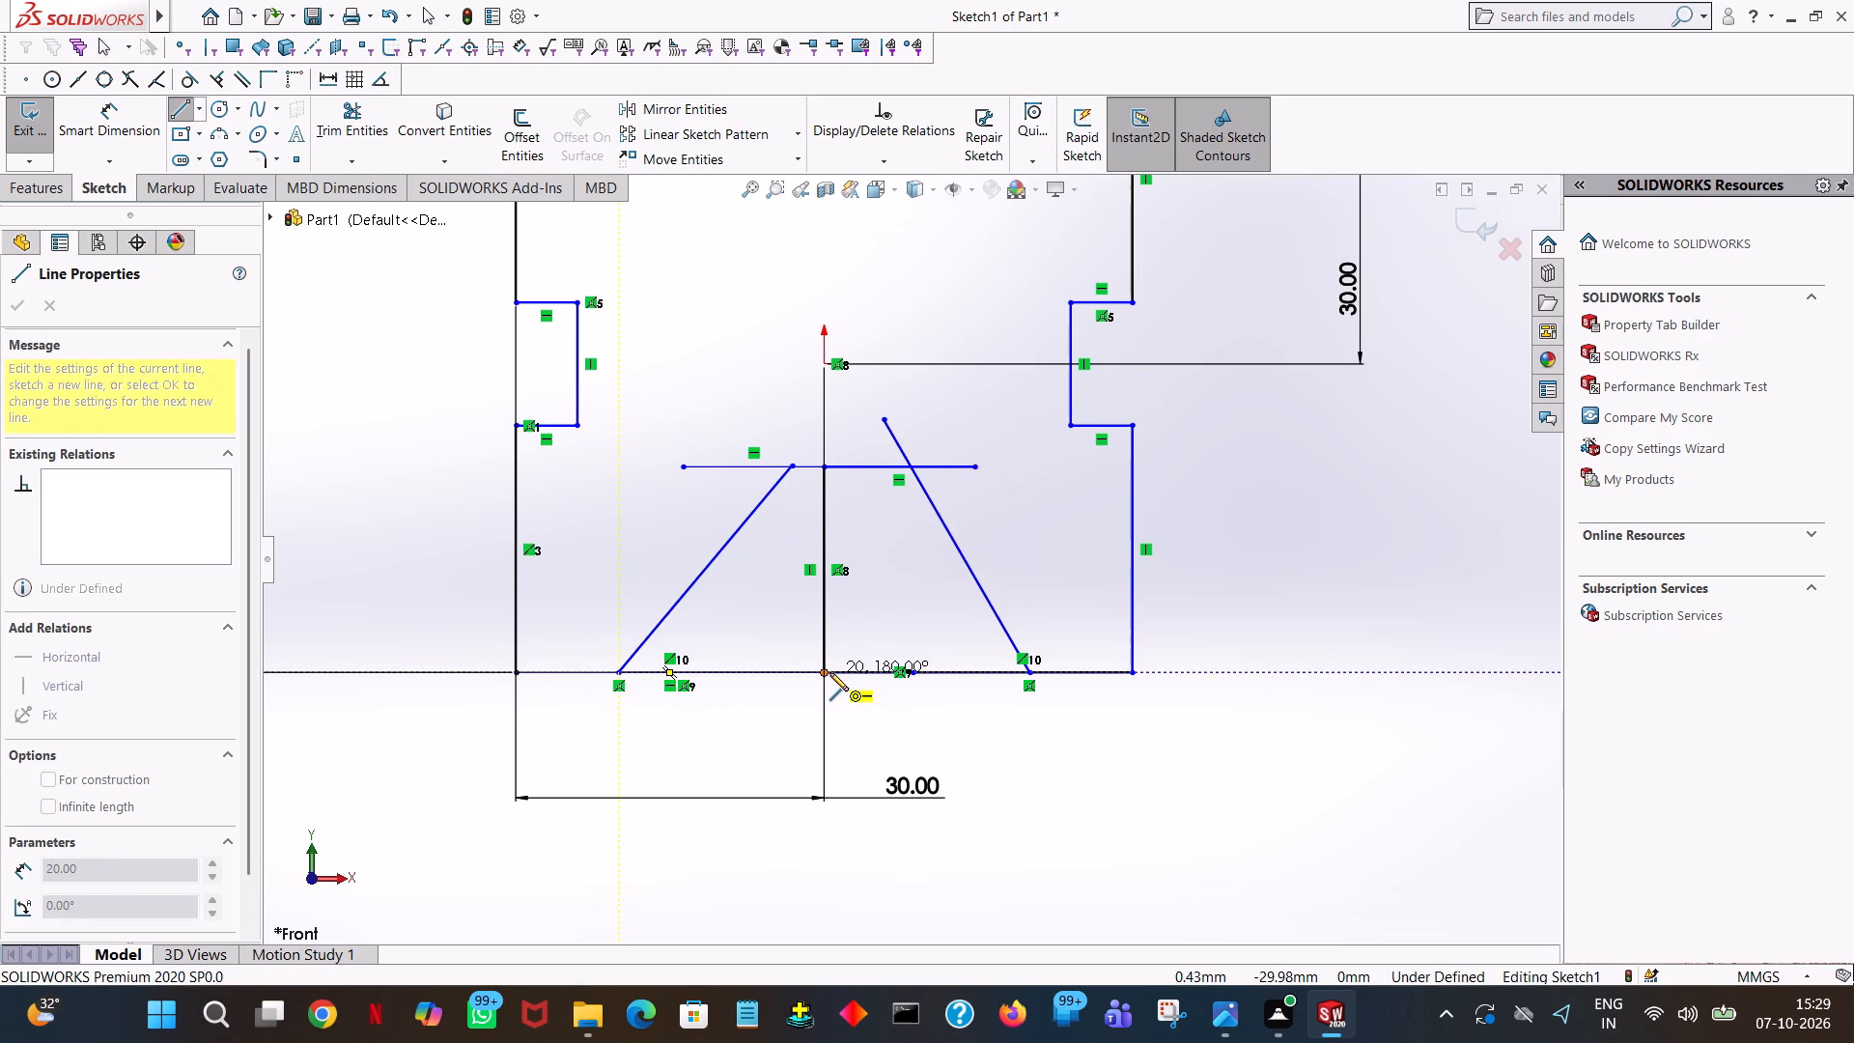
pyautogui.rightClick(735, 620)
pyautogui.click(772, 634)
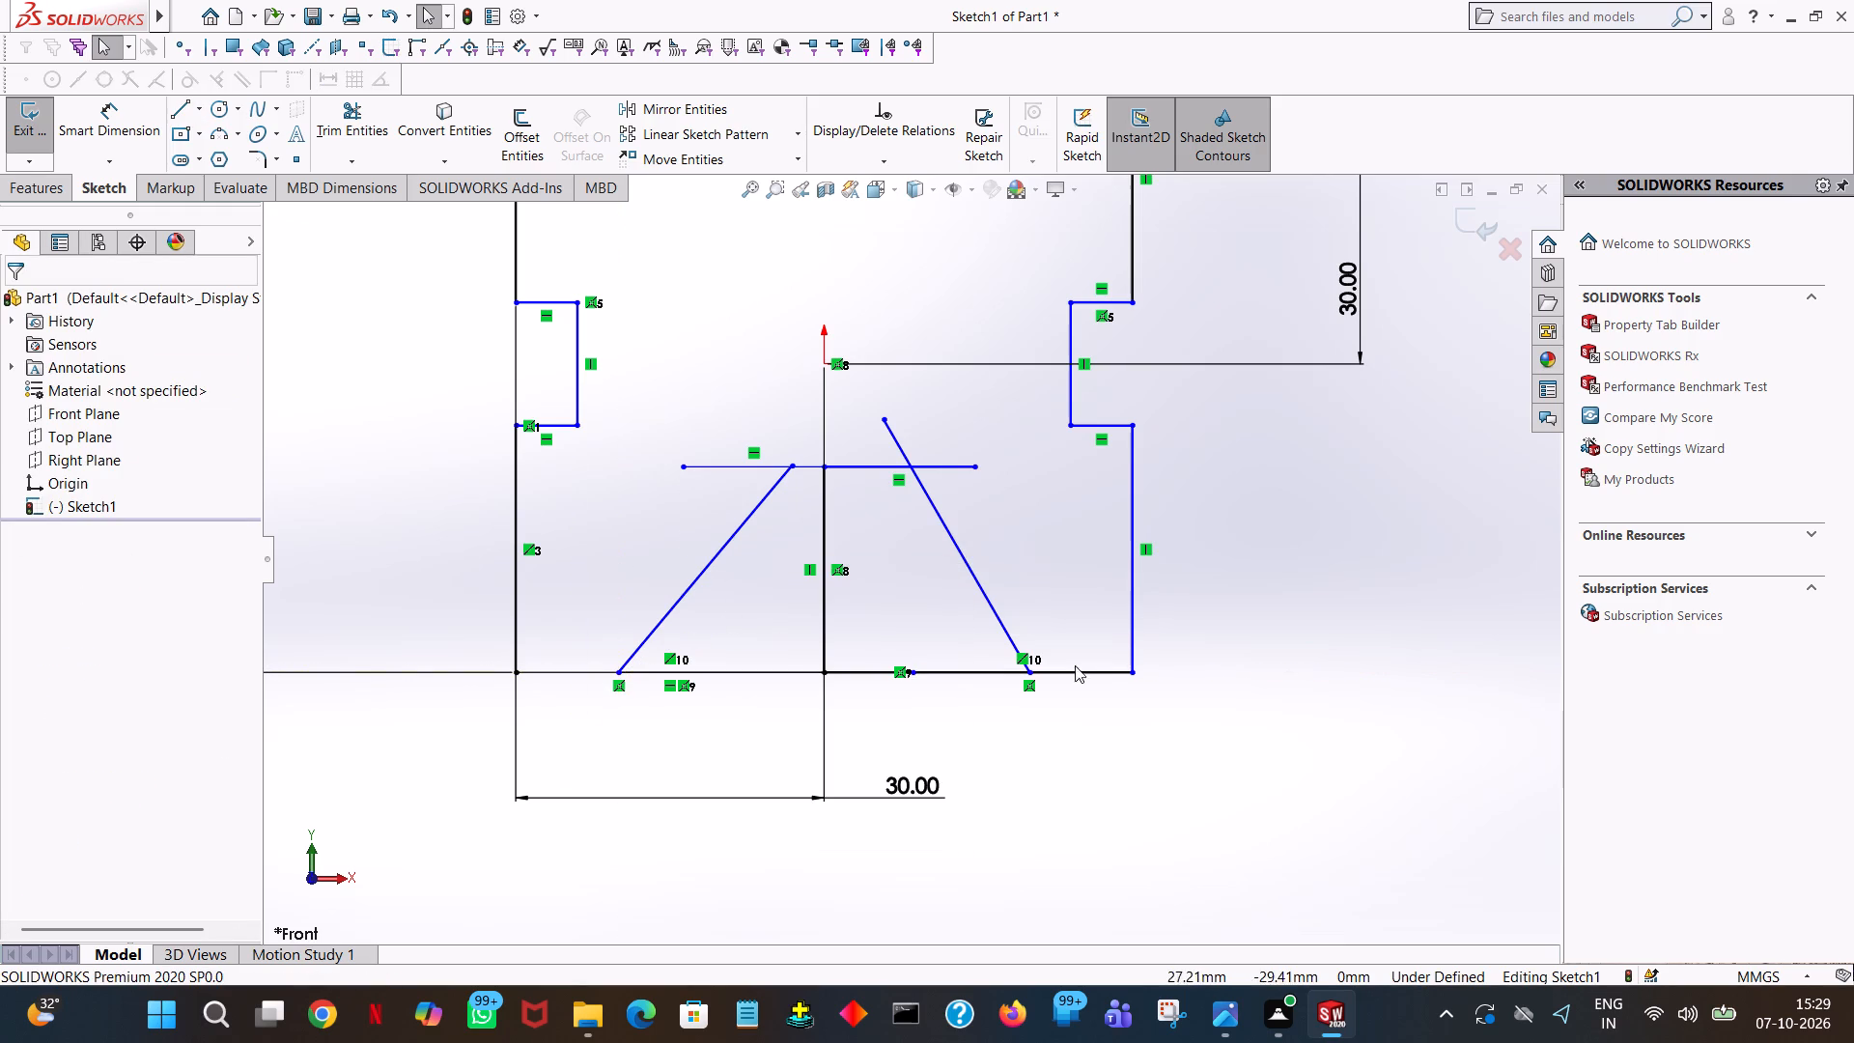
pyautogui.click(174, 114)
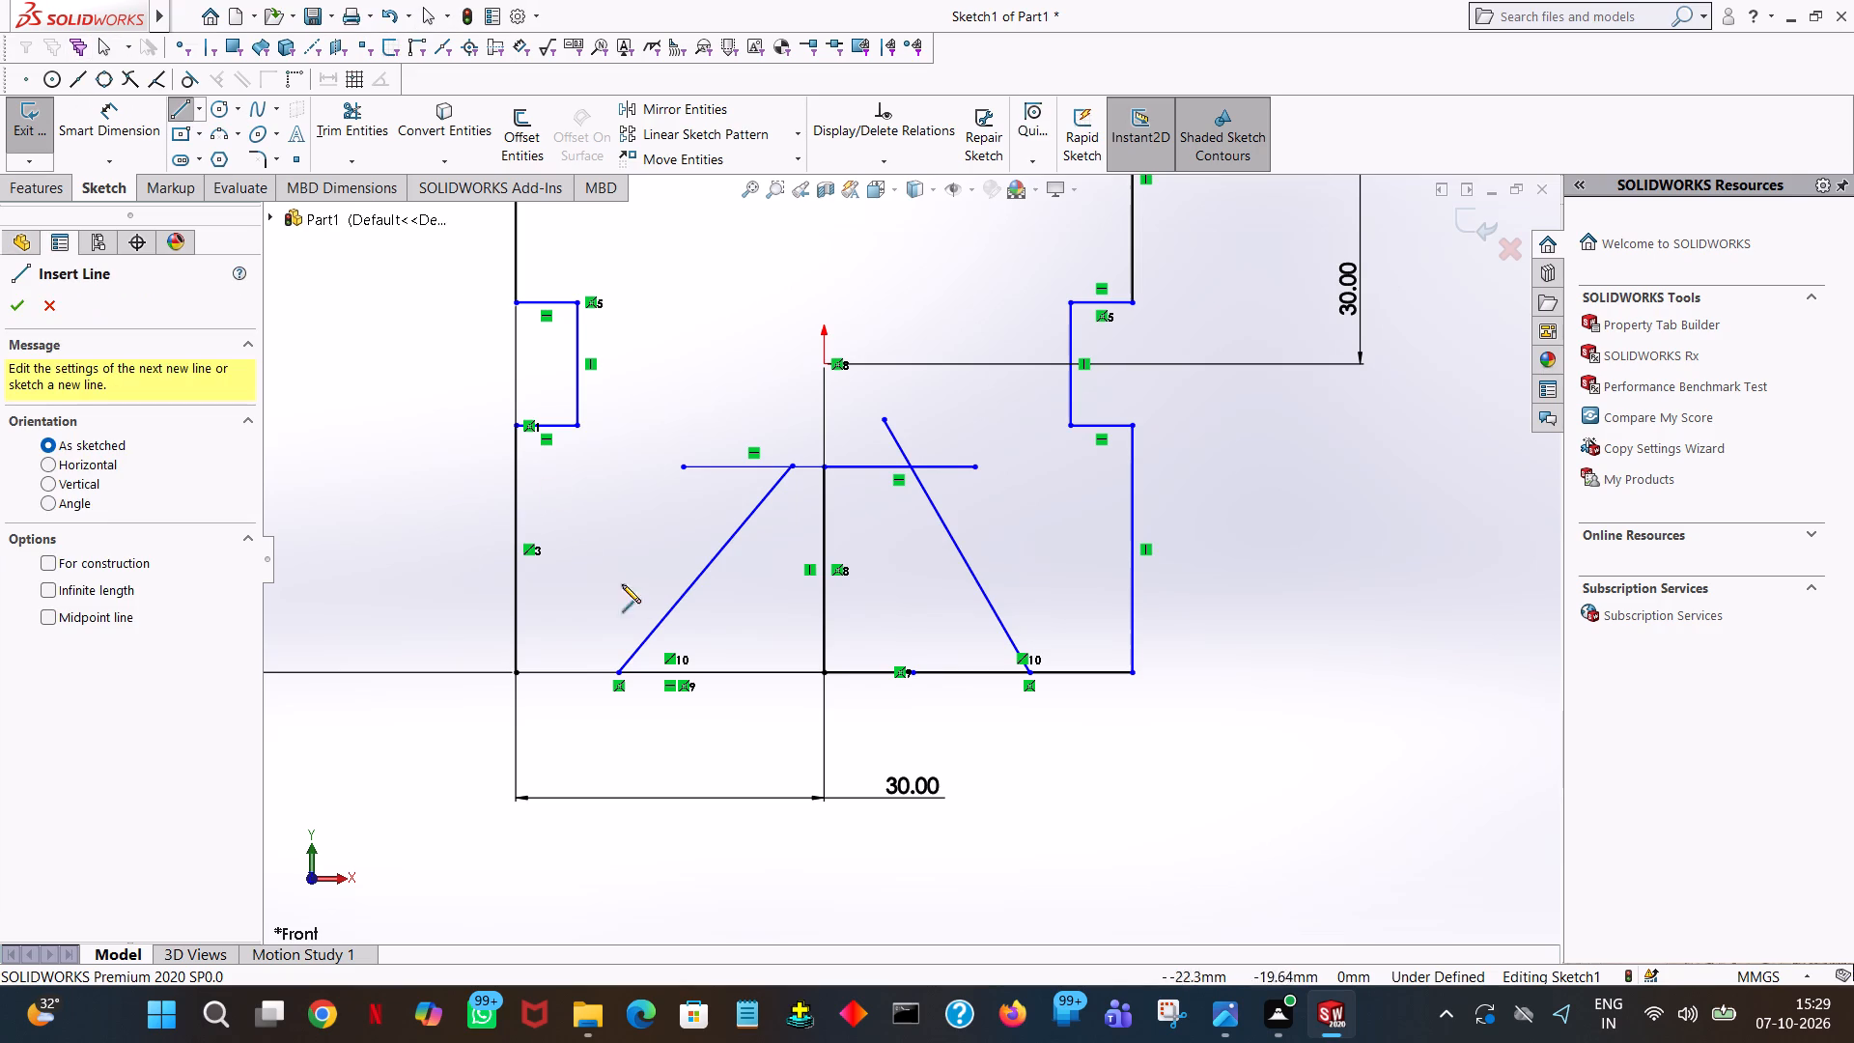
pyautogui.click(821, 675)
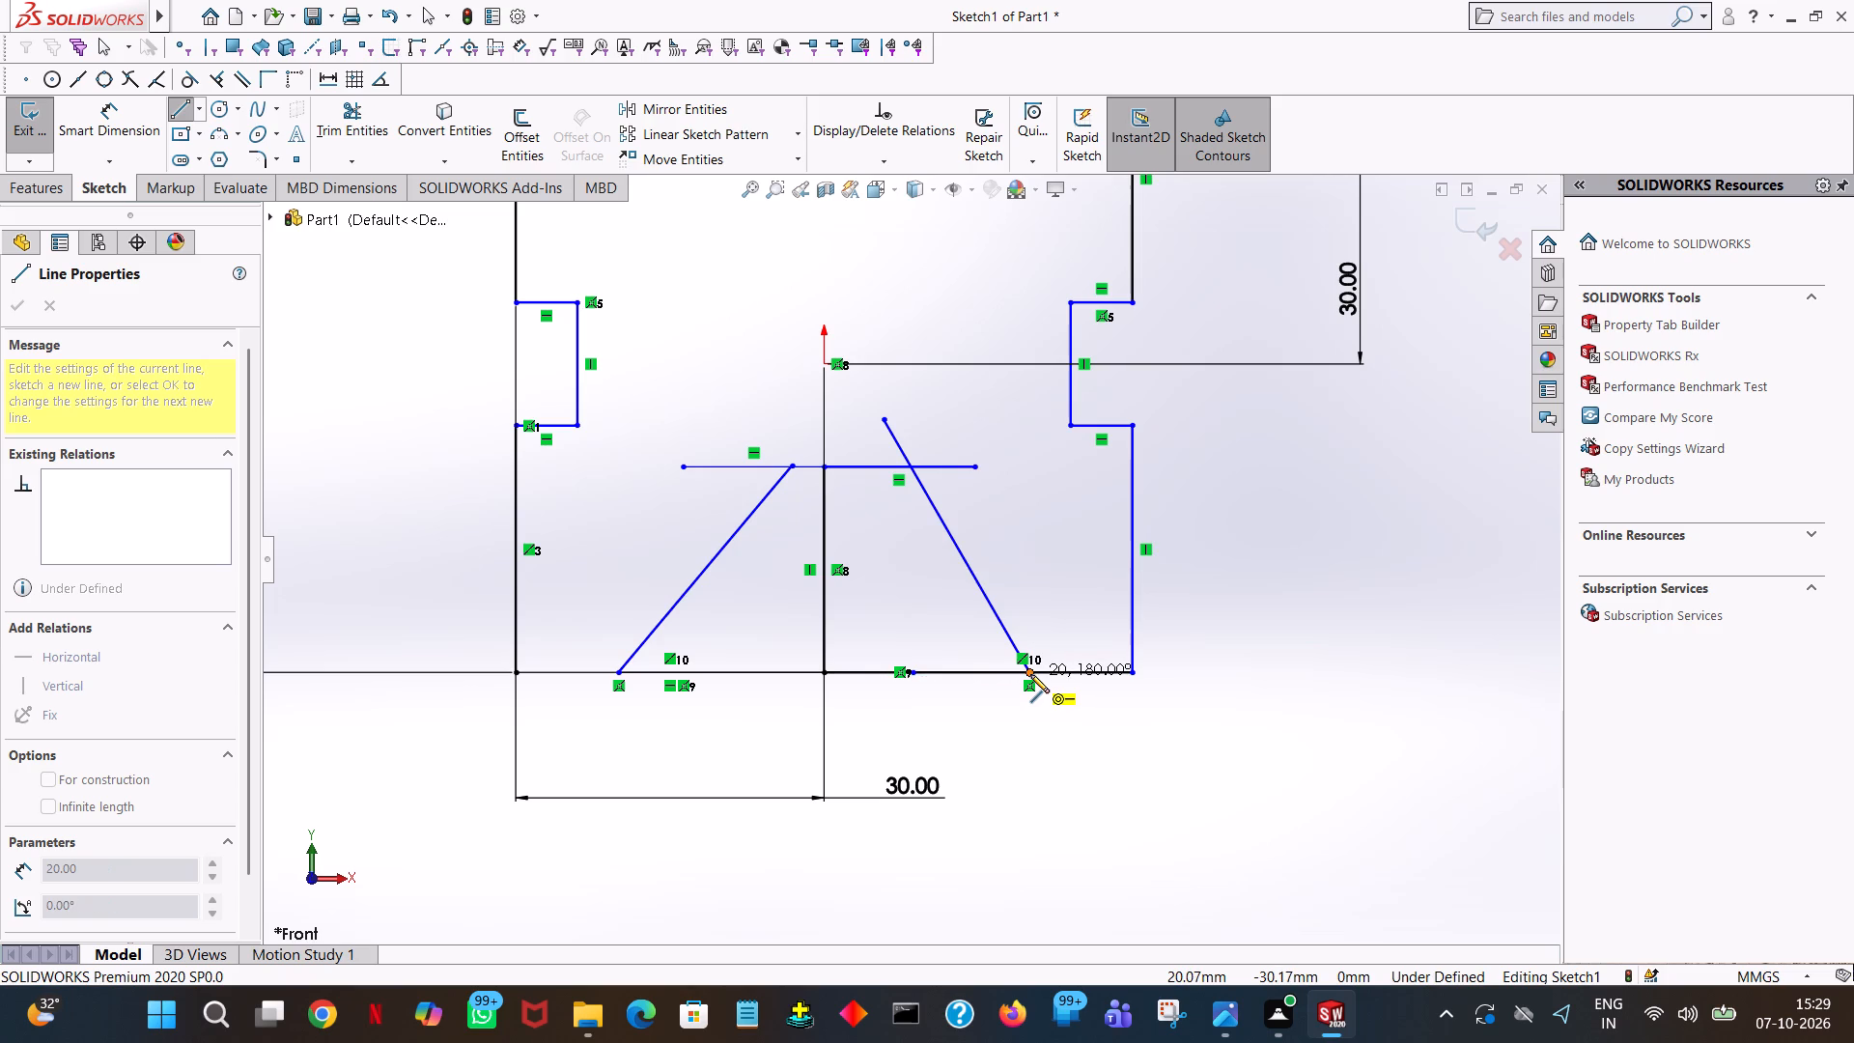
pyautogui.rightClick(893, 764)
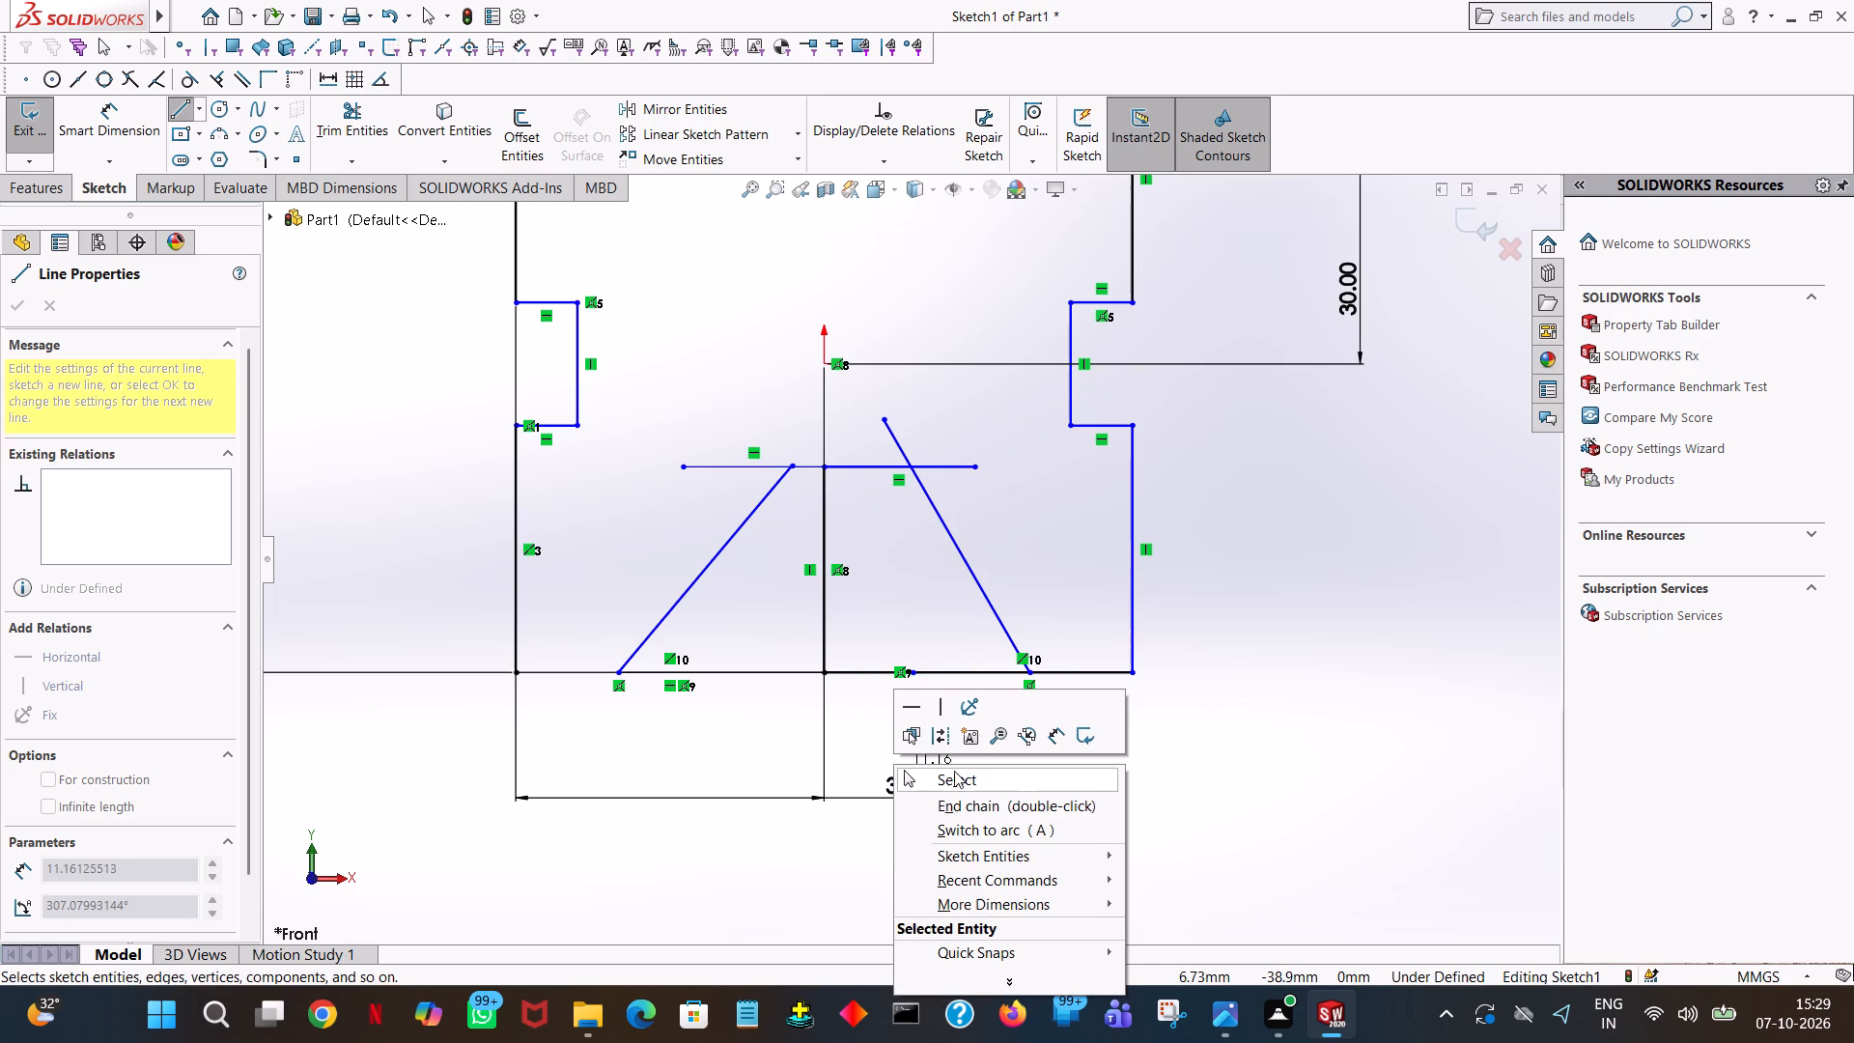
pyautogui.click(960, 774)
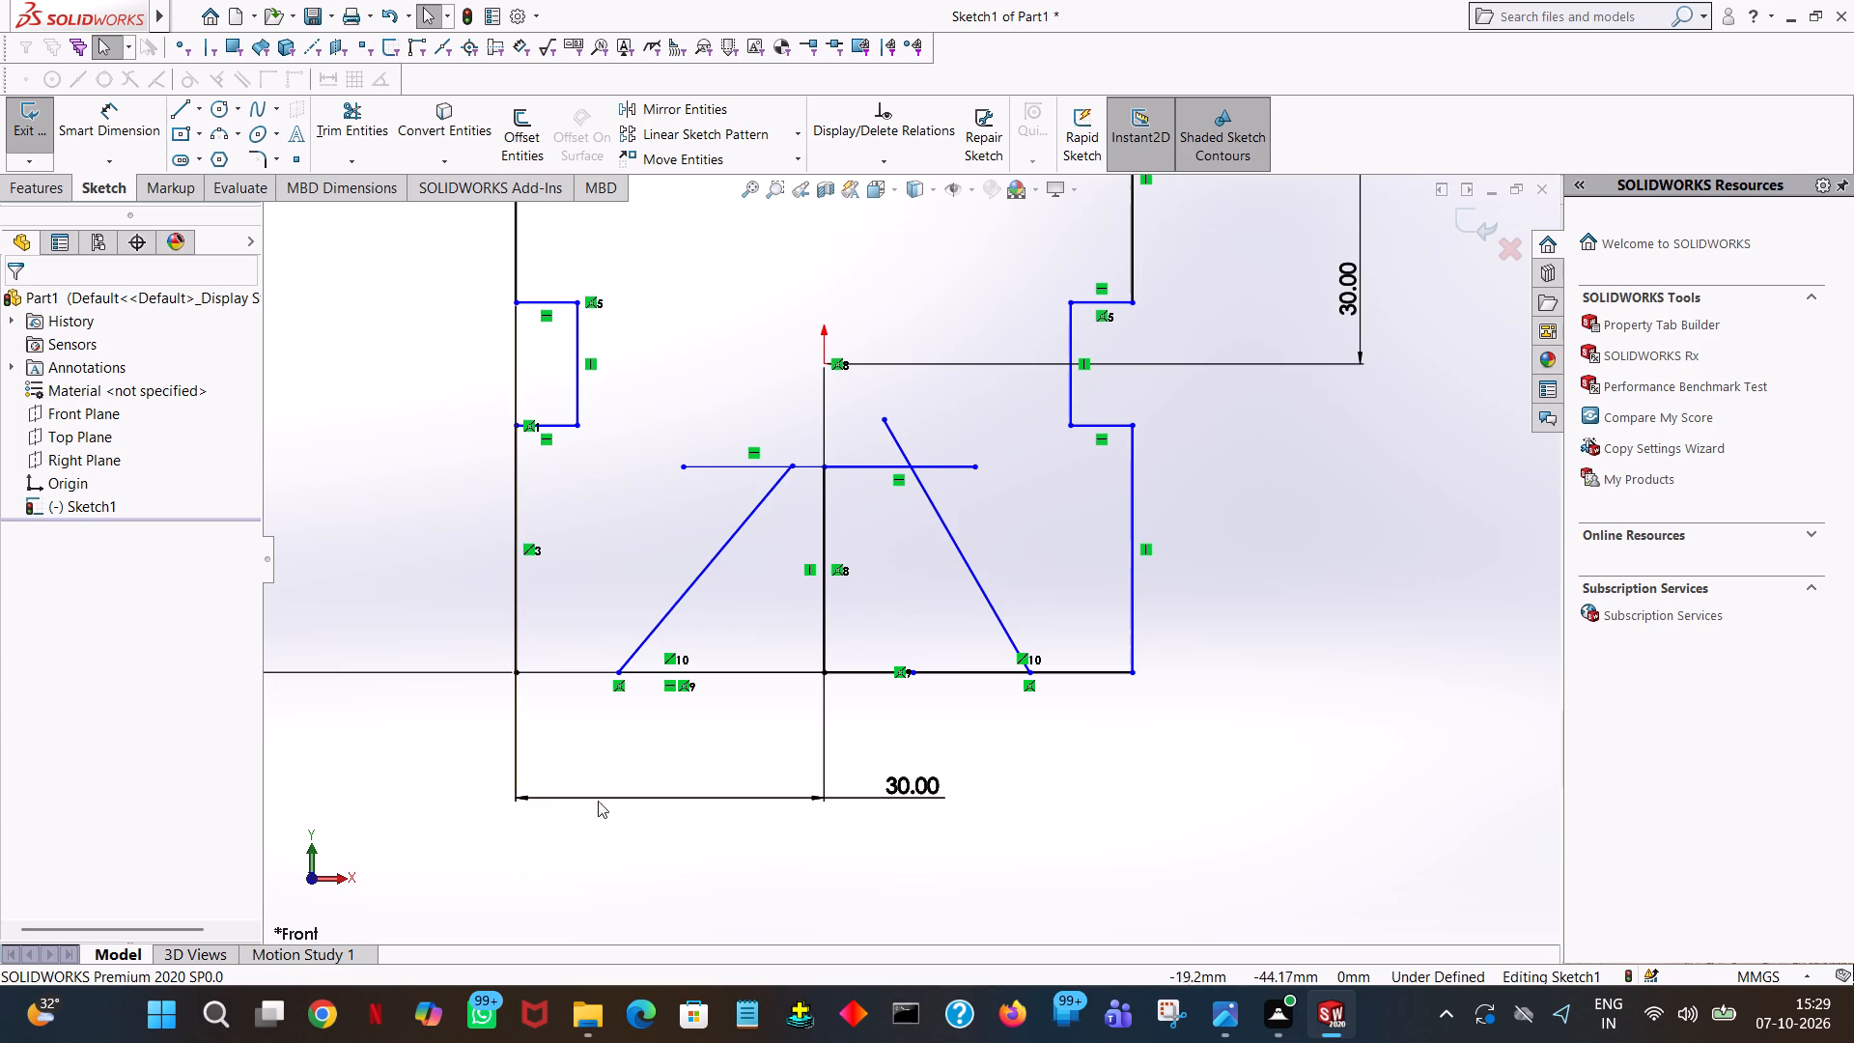
# Trim the right slanted line's short end above the inner horizontal line.
pyautogui.click(338, 114)
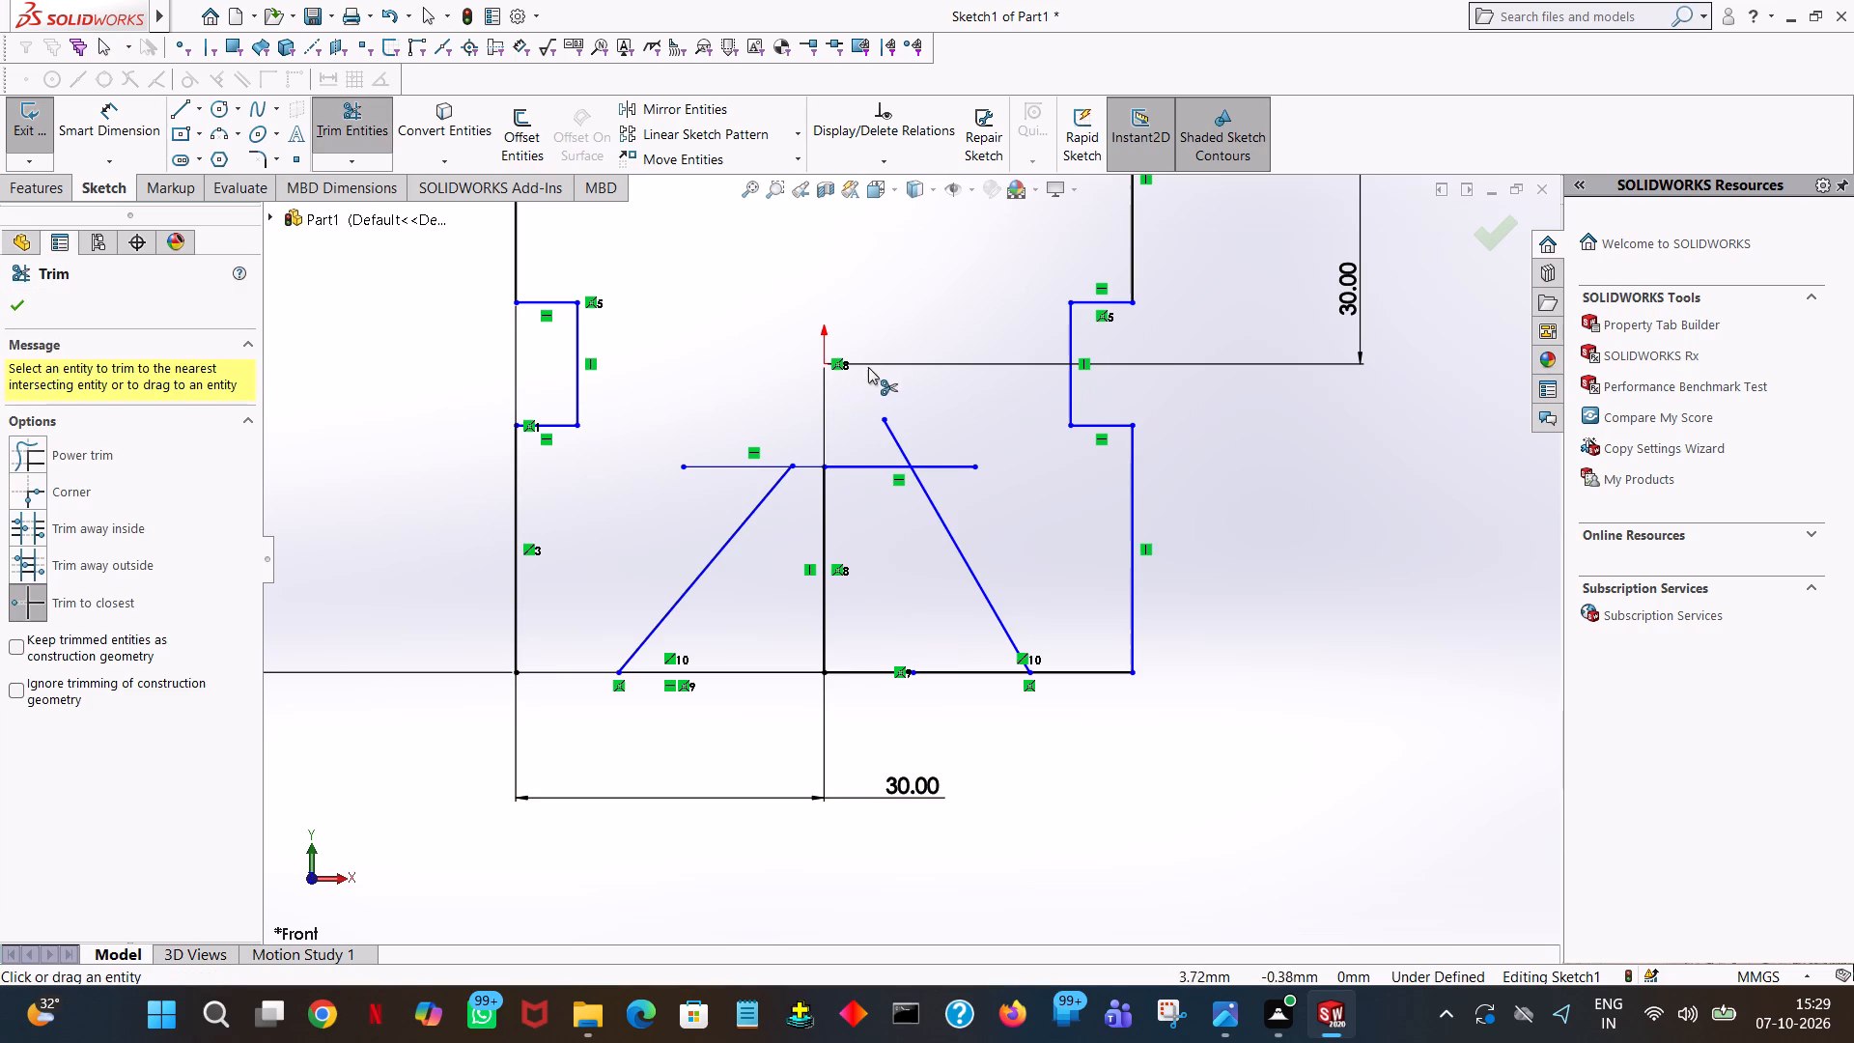
pyautogui.click(900, 451)
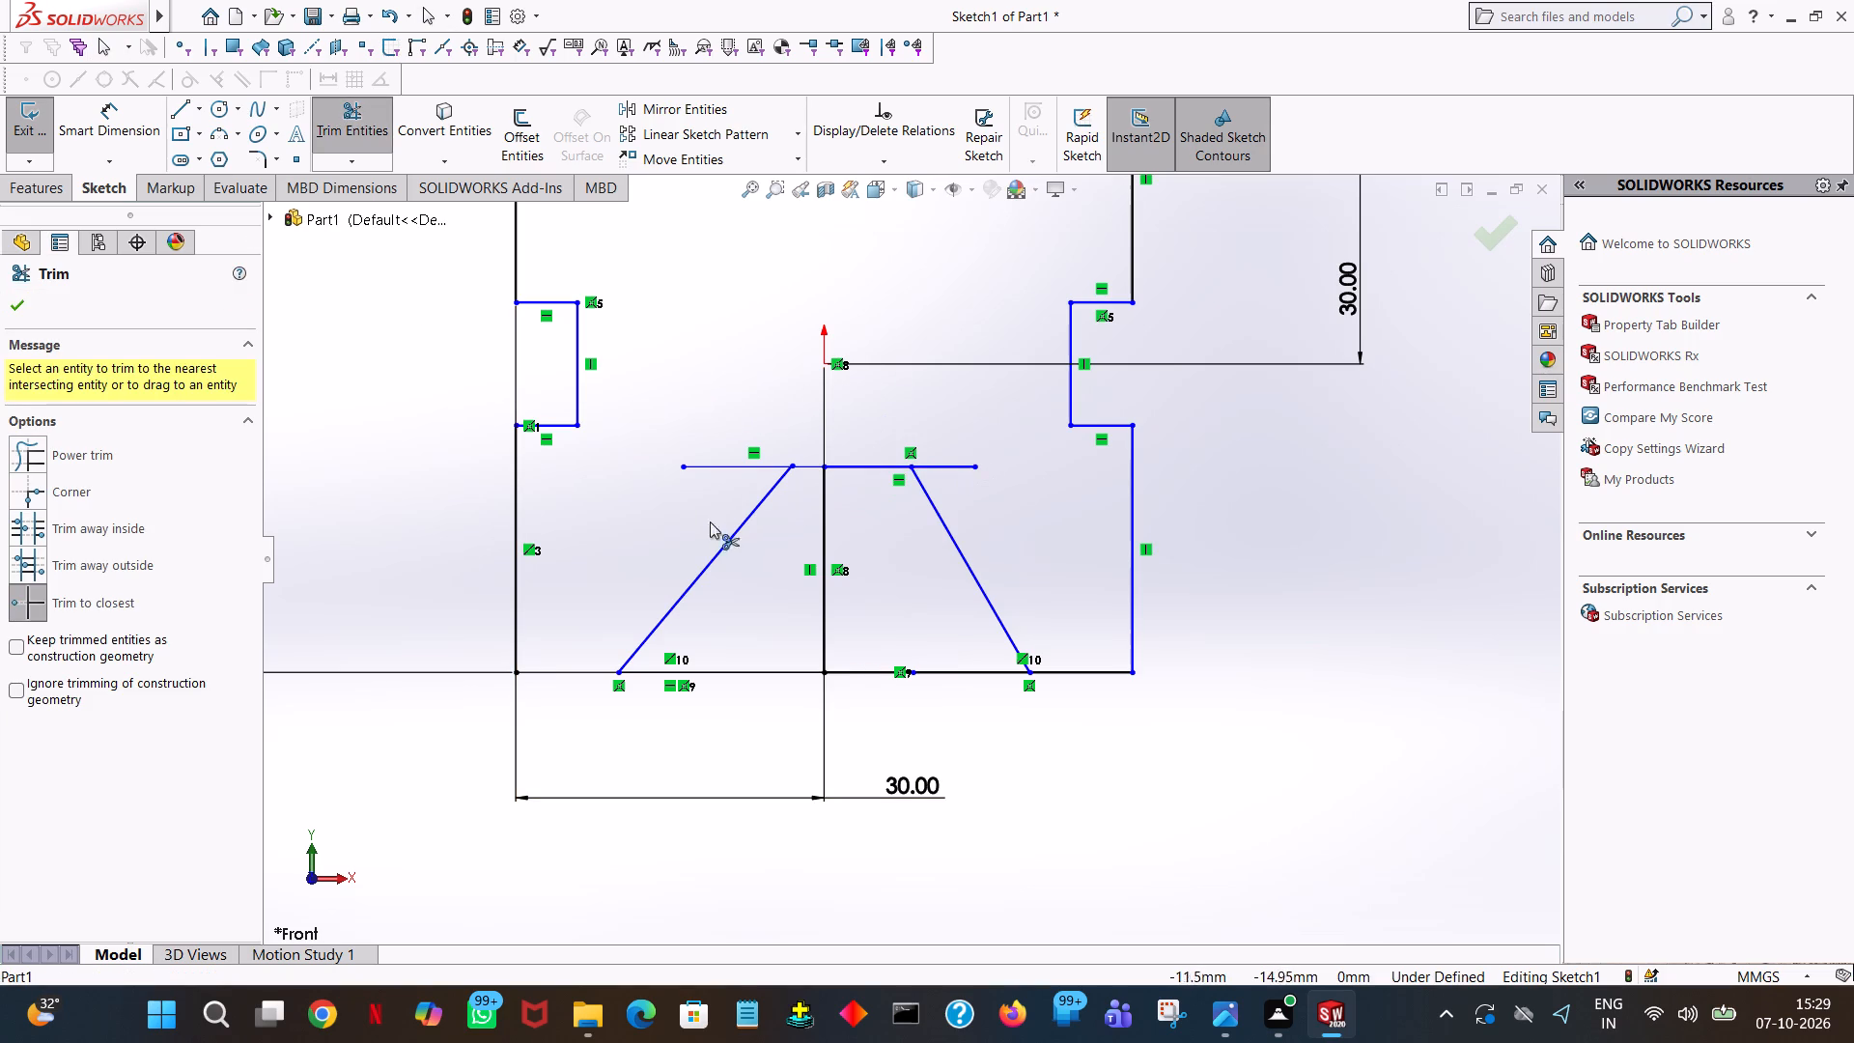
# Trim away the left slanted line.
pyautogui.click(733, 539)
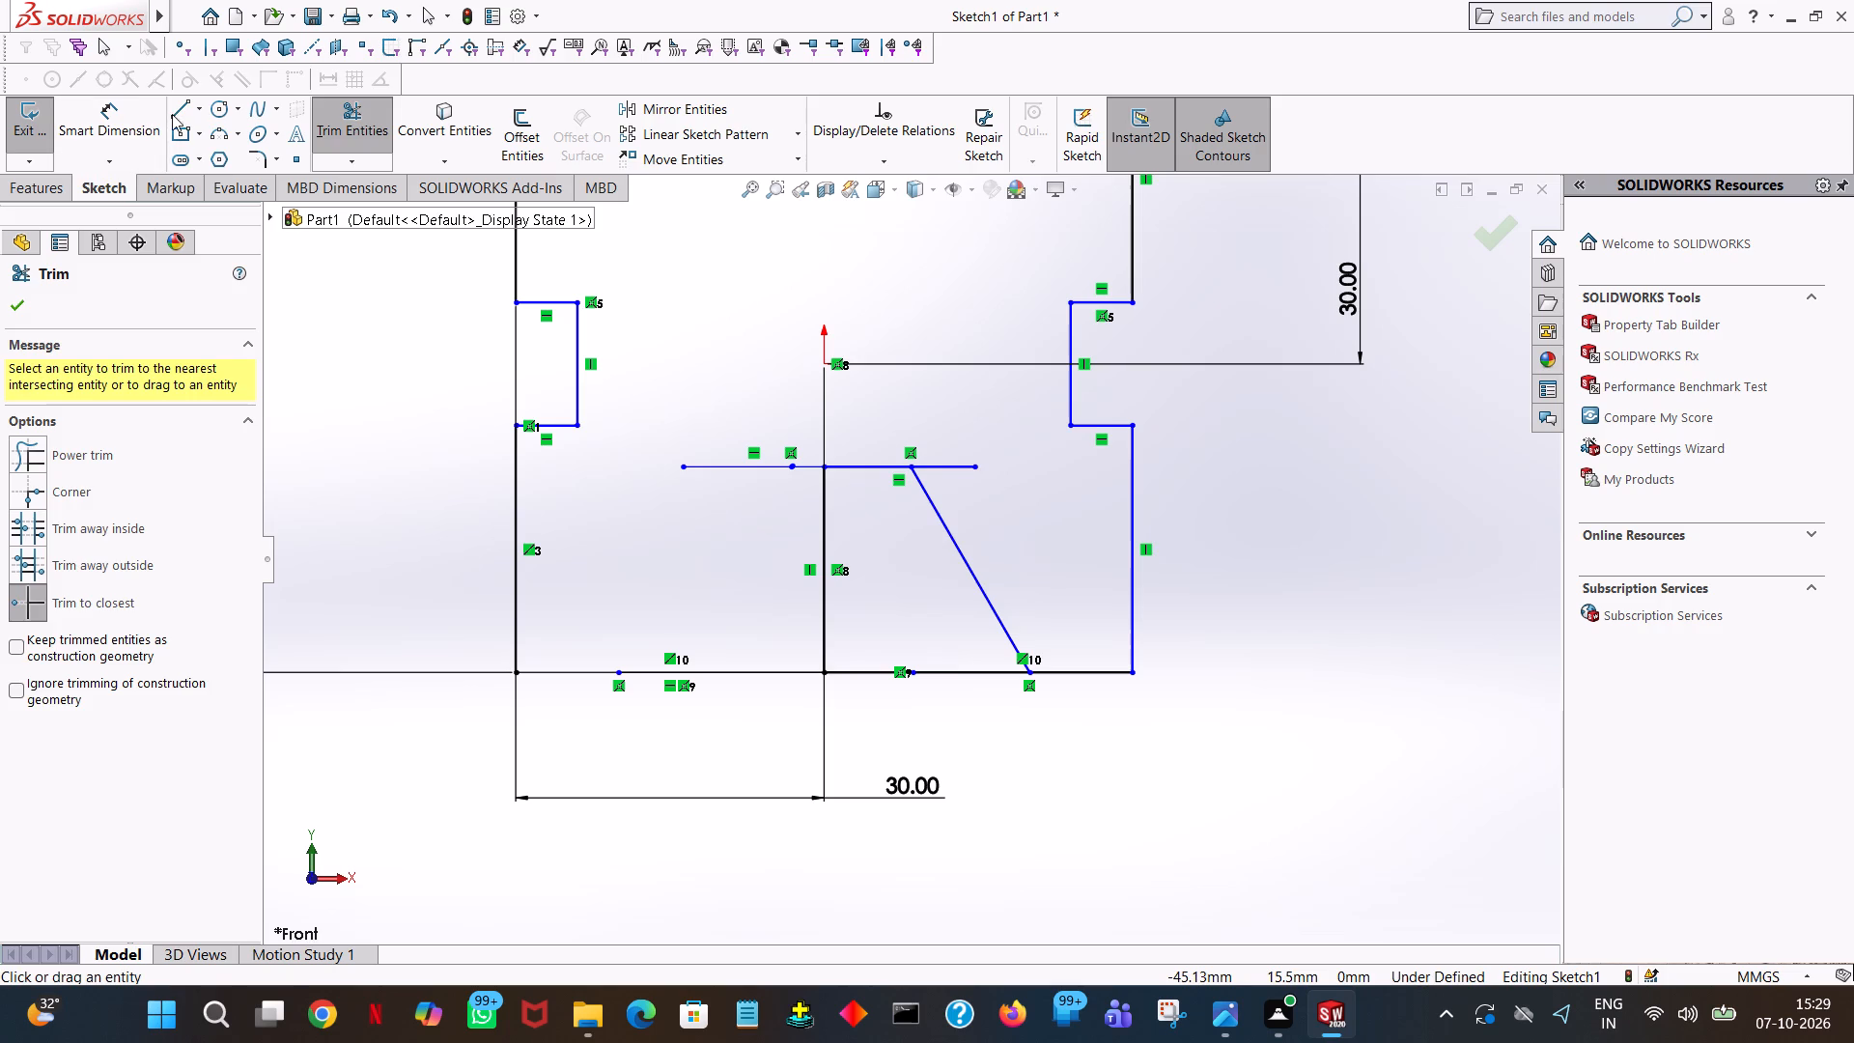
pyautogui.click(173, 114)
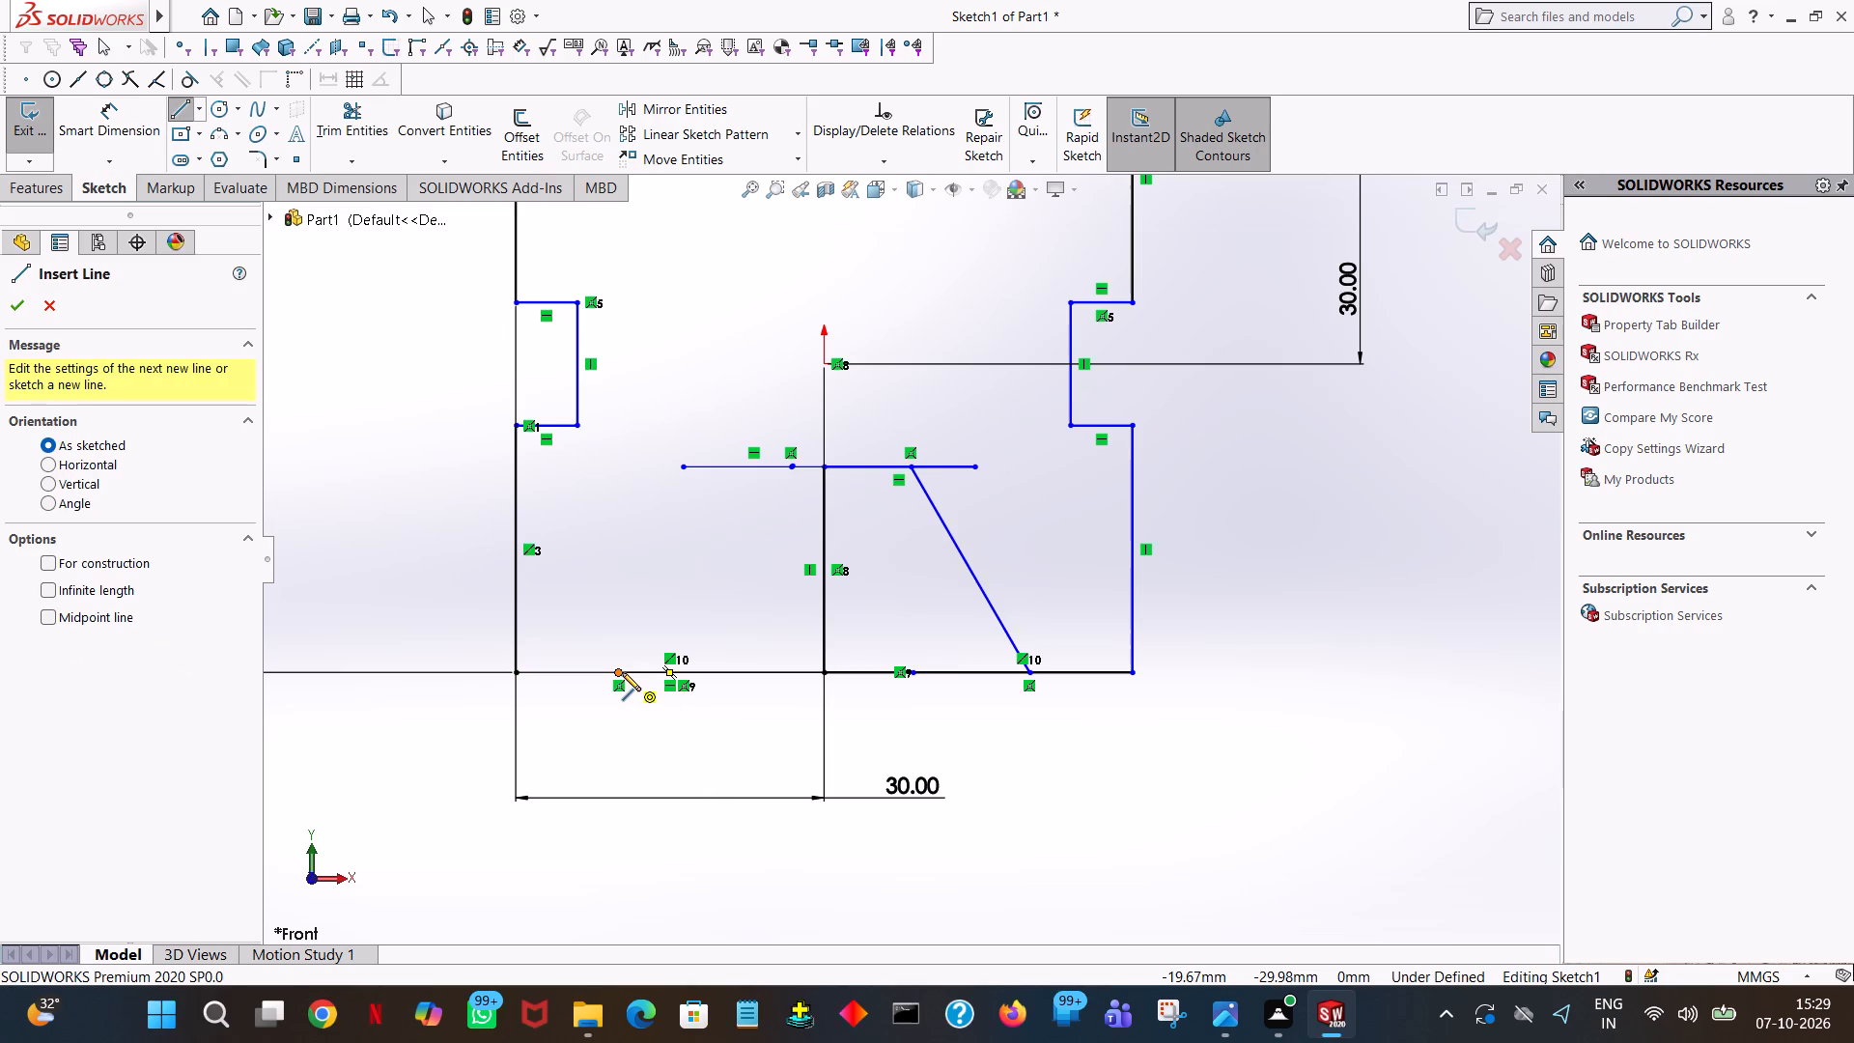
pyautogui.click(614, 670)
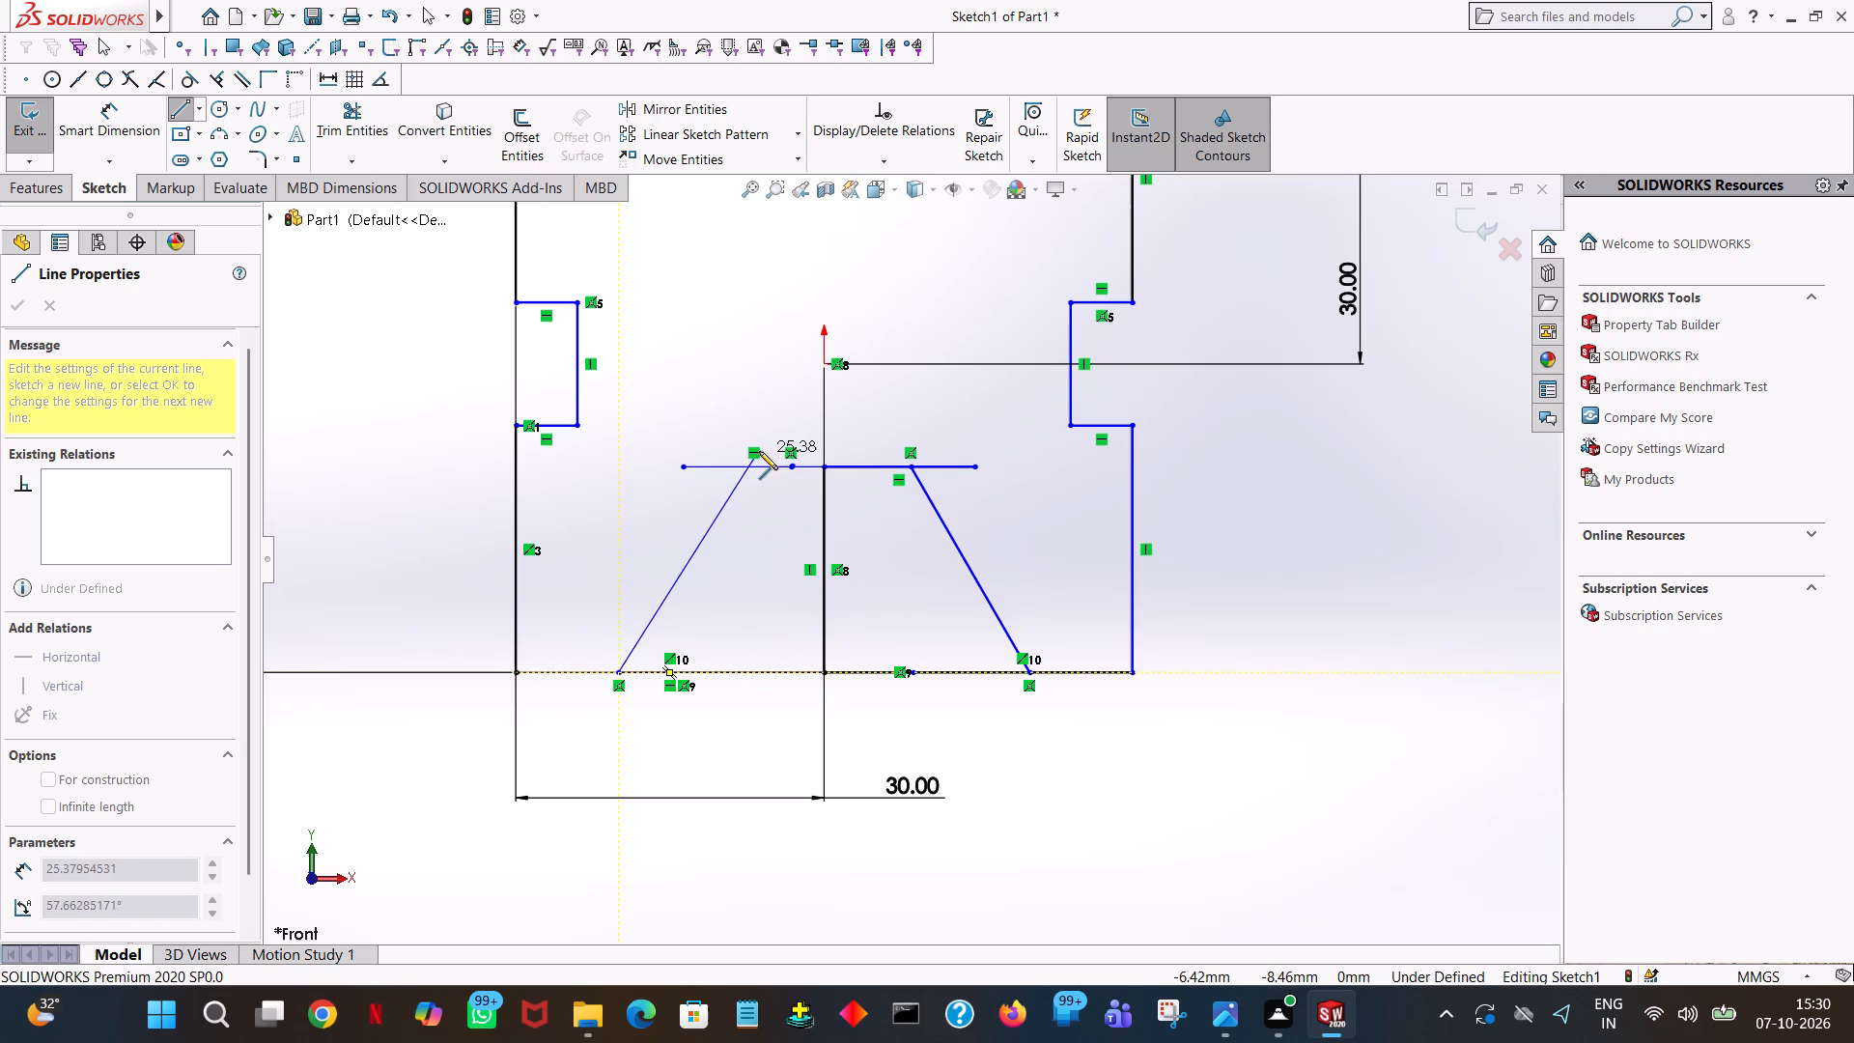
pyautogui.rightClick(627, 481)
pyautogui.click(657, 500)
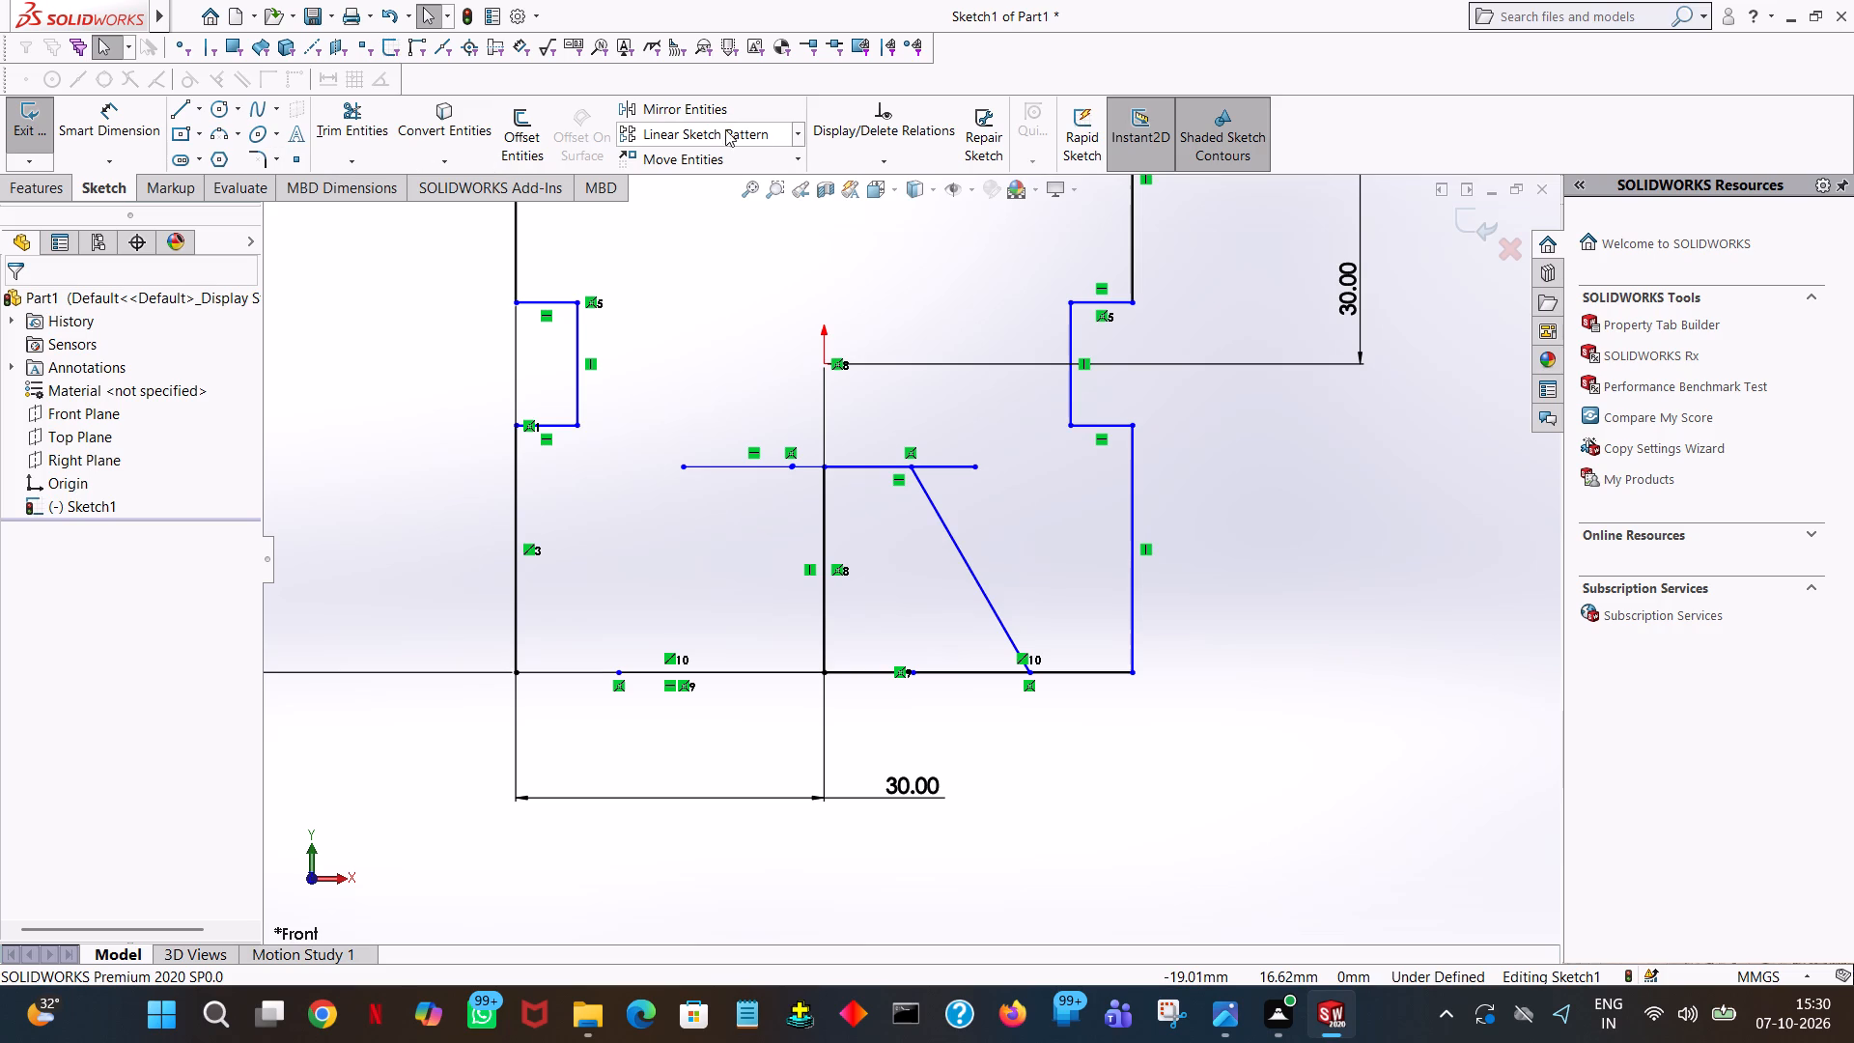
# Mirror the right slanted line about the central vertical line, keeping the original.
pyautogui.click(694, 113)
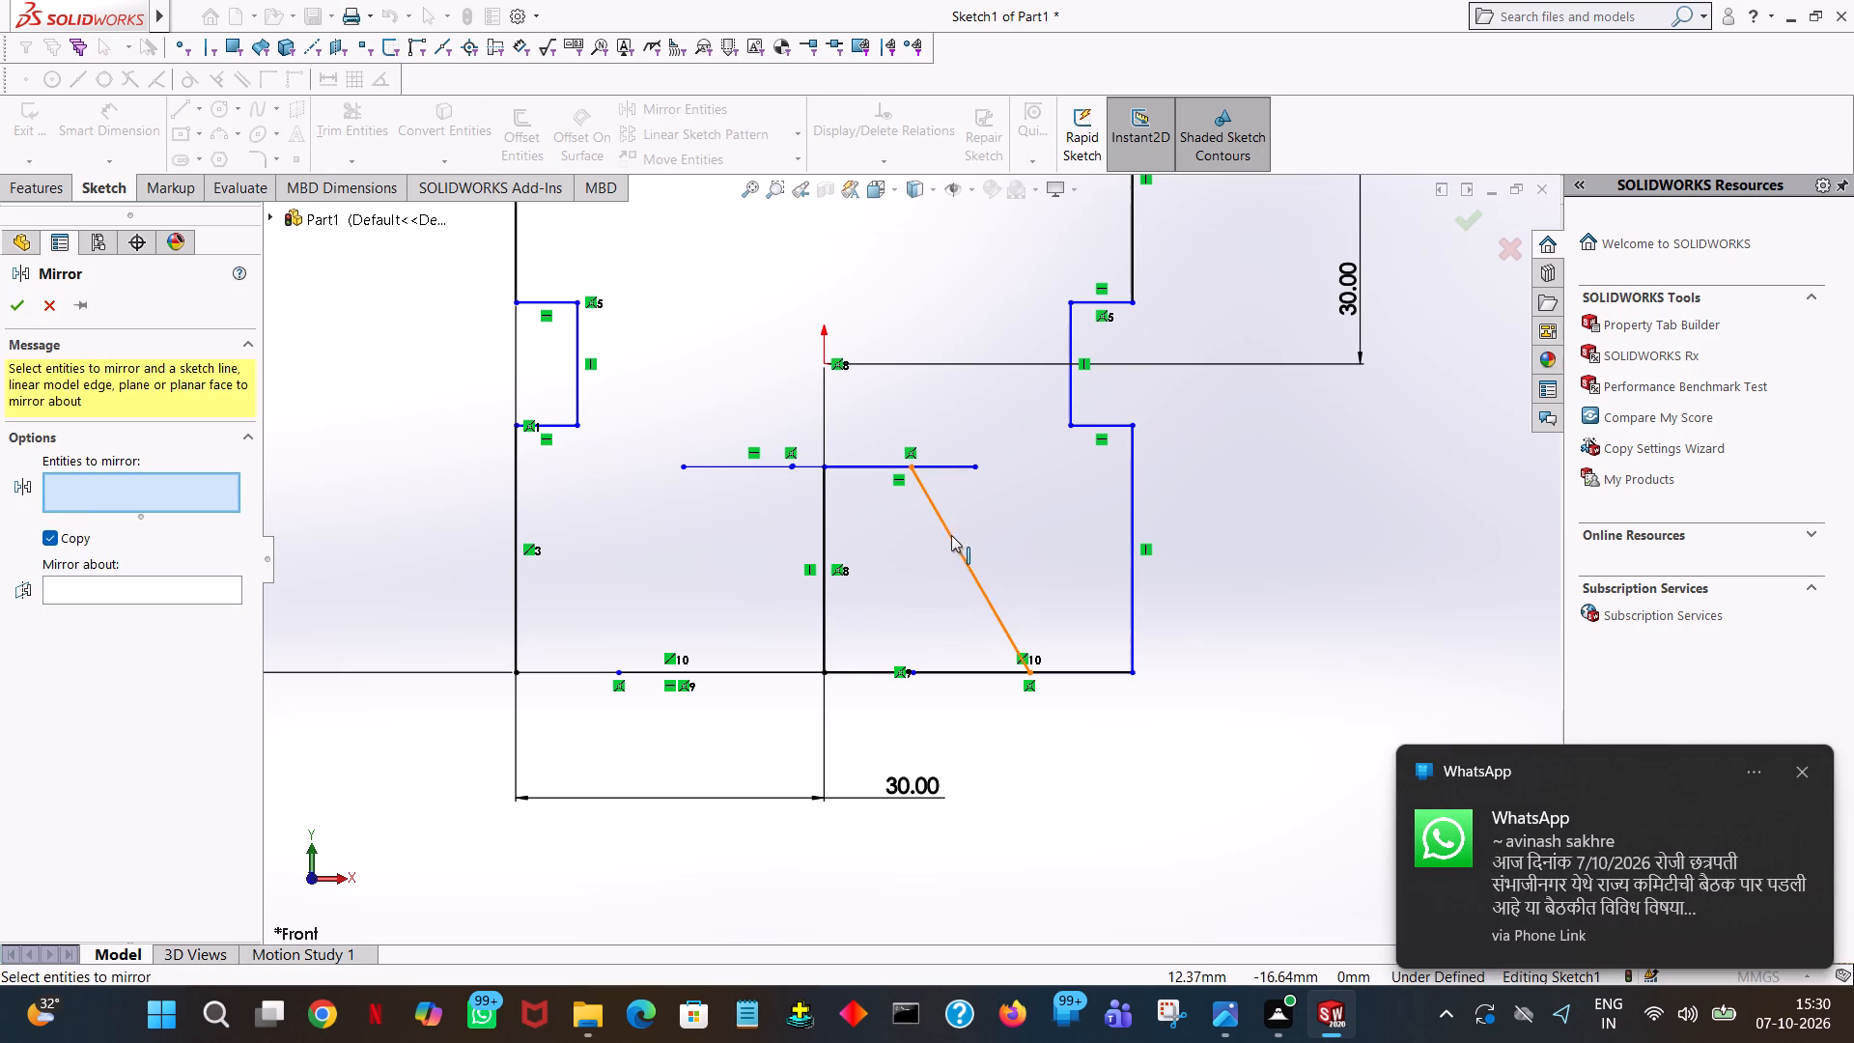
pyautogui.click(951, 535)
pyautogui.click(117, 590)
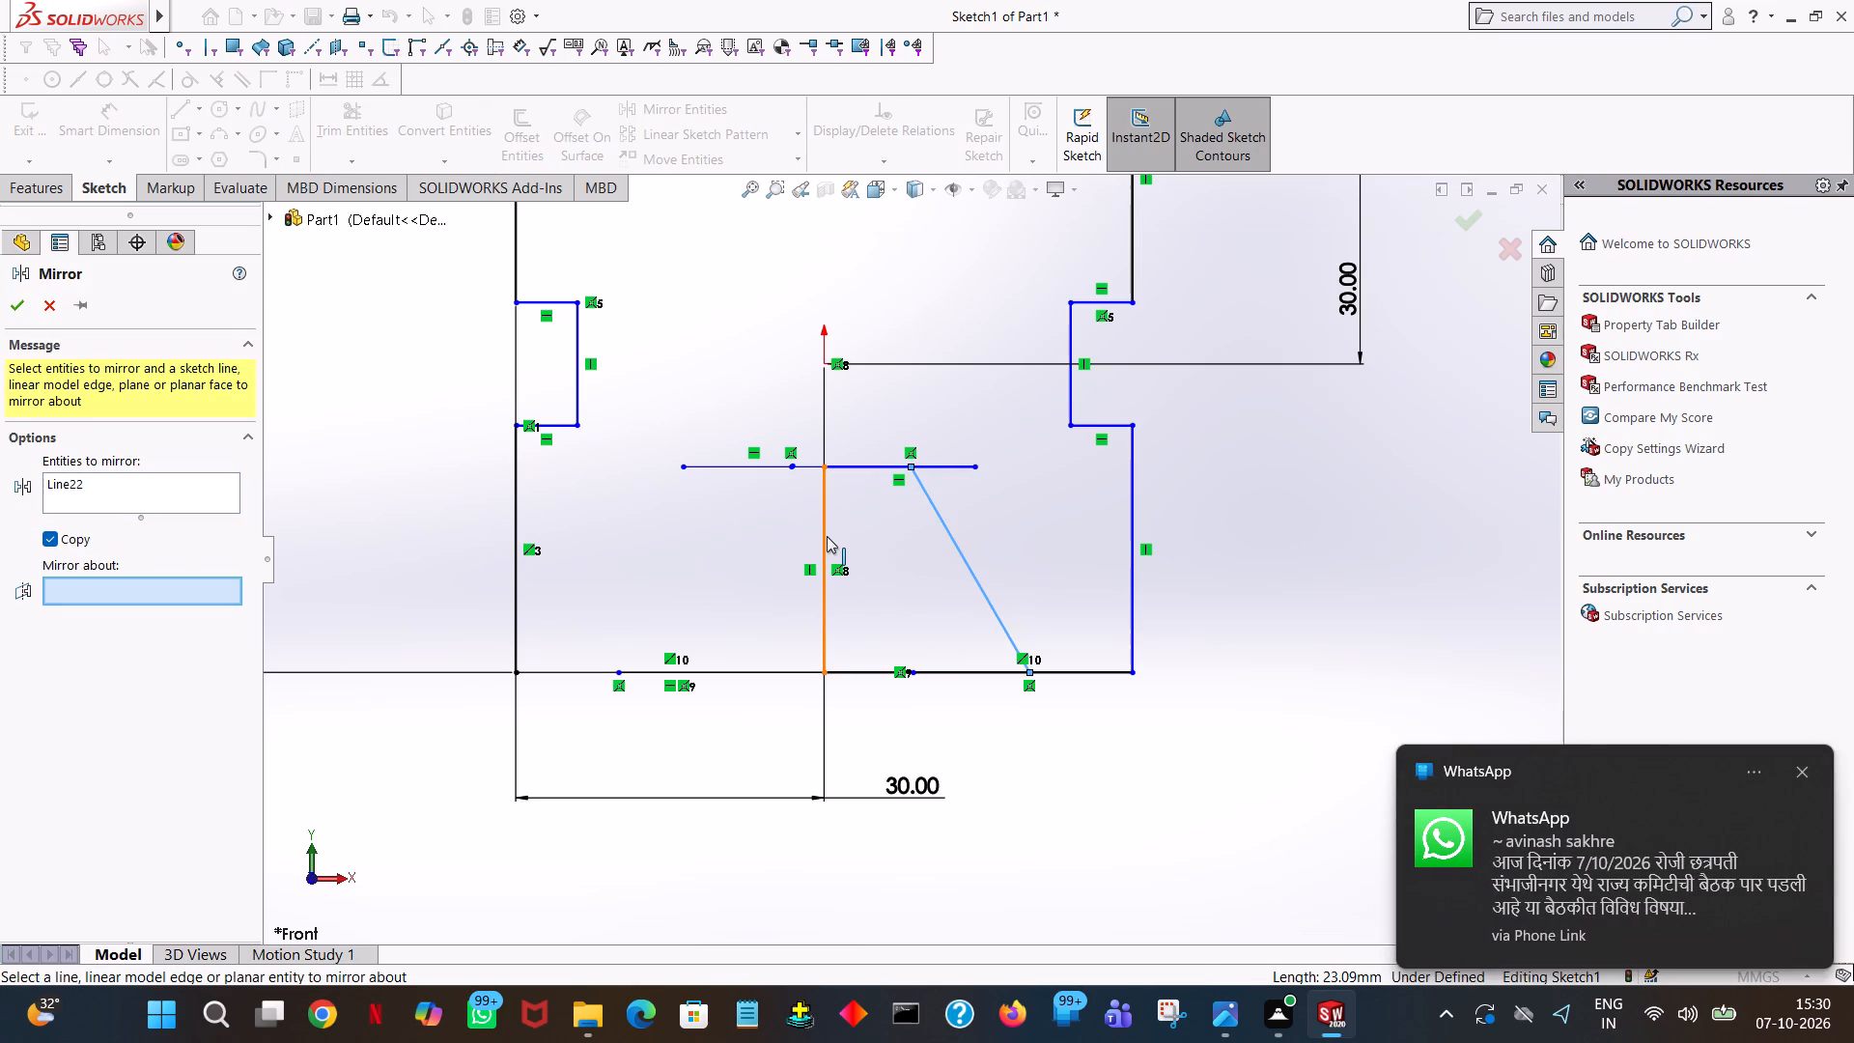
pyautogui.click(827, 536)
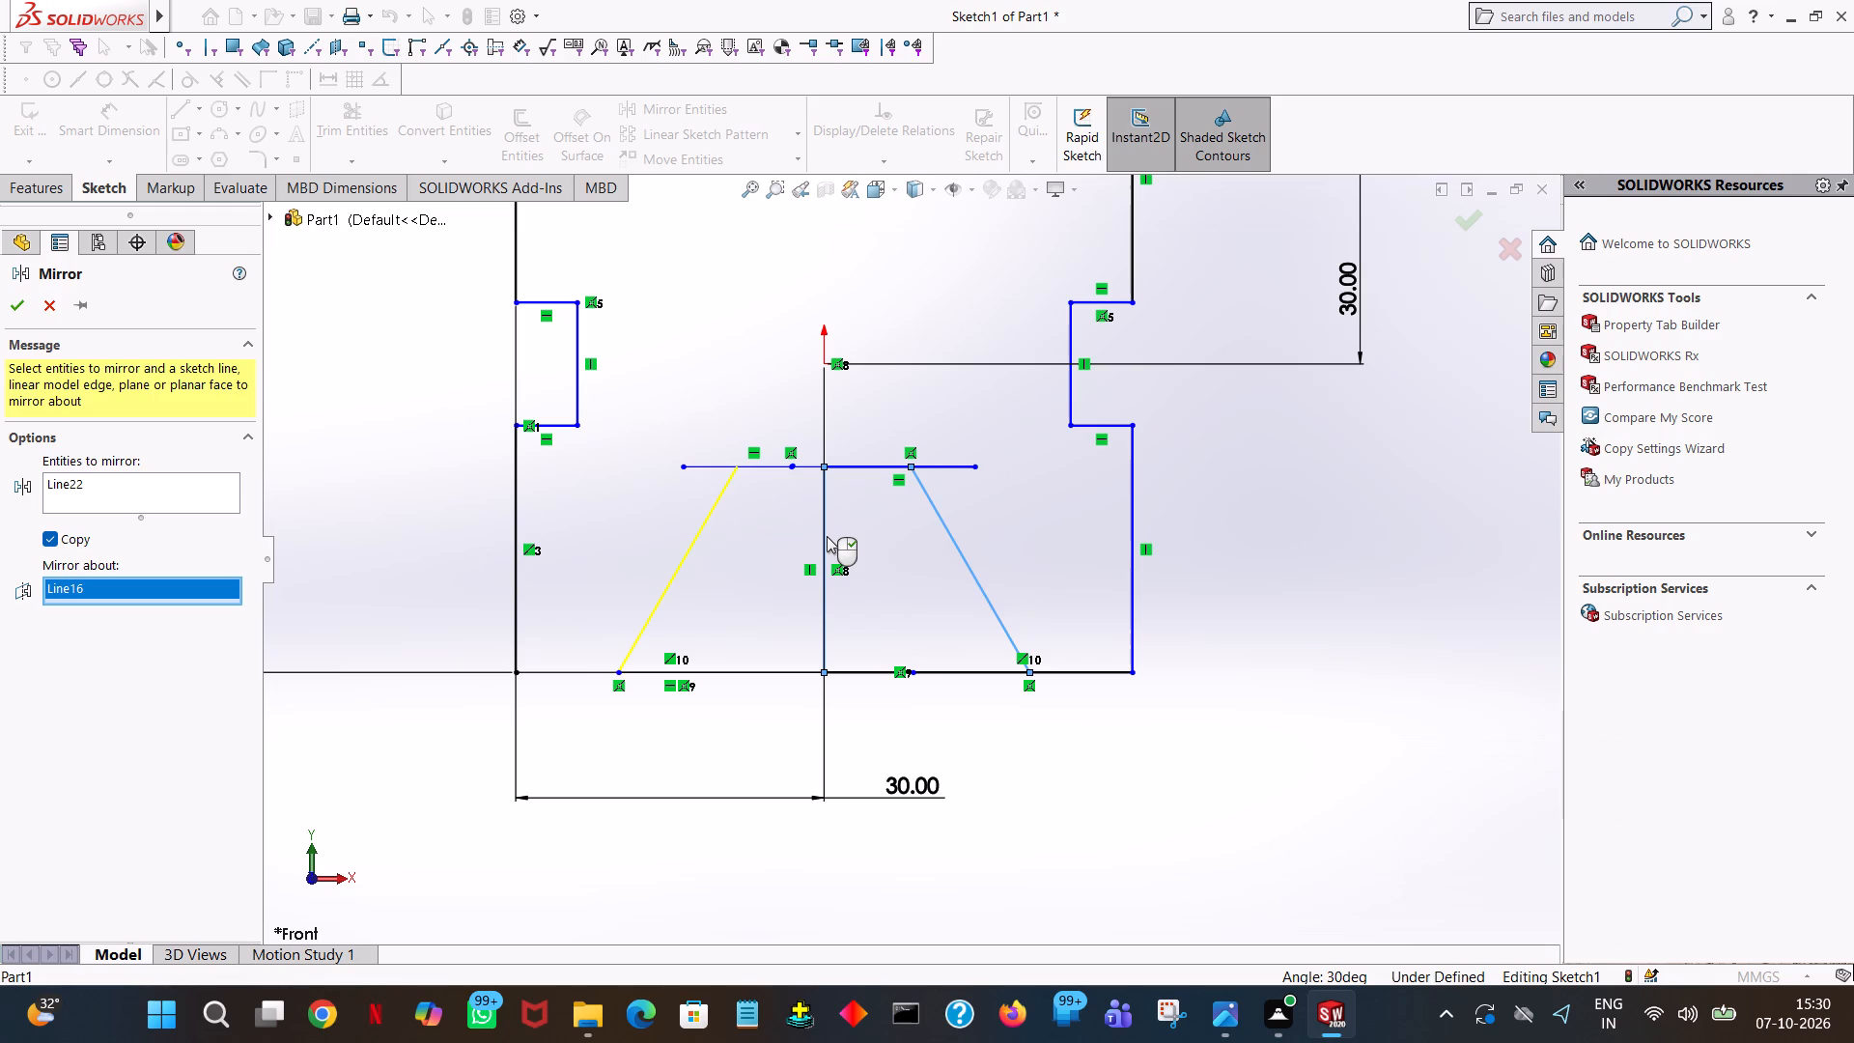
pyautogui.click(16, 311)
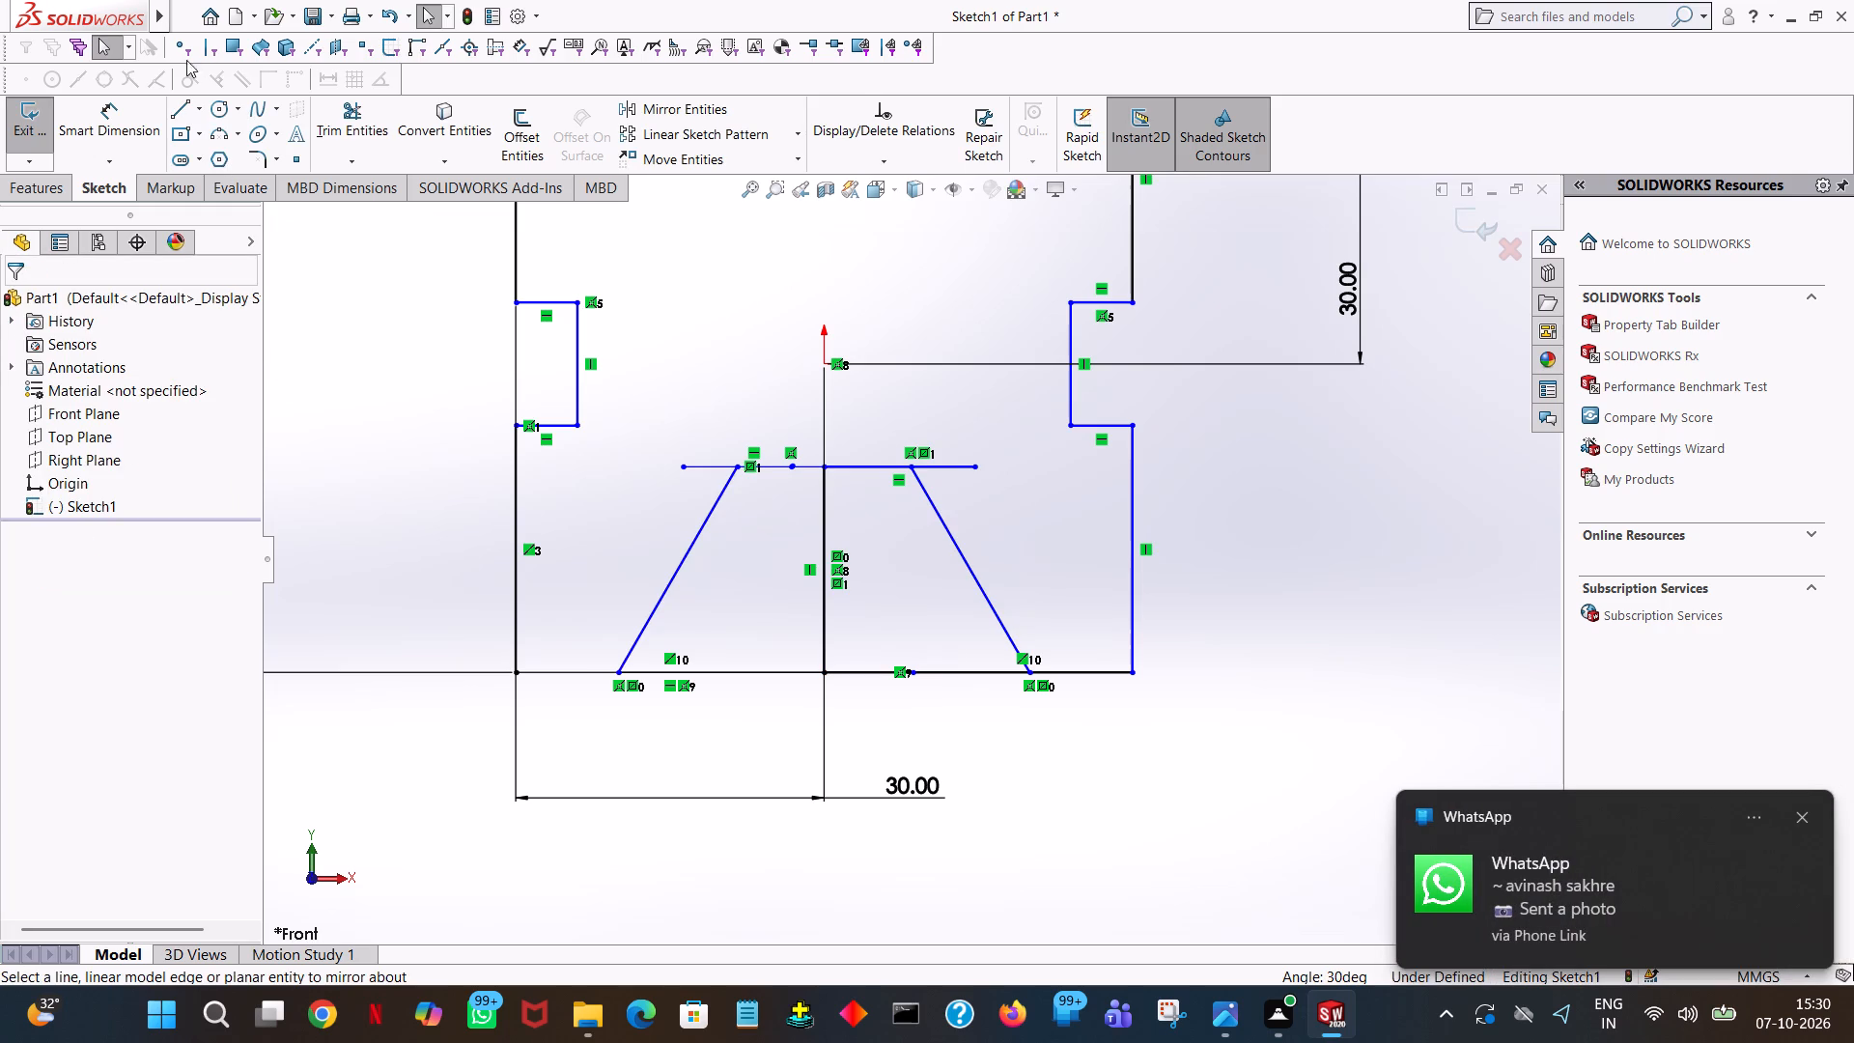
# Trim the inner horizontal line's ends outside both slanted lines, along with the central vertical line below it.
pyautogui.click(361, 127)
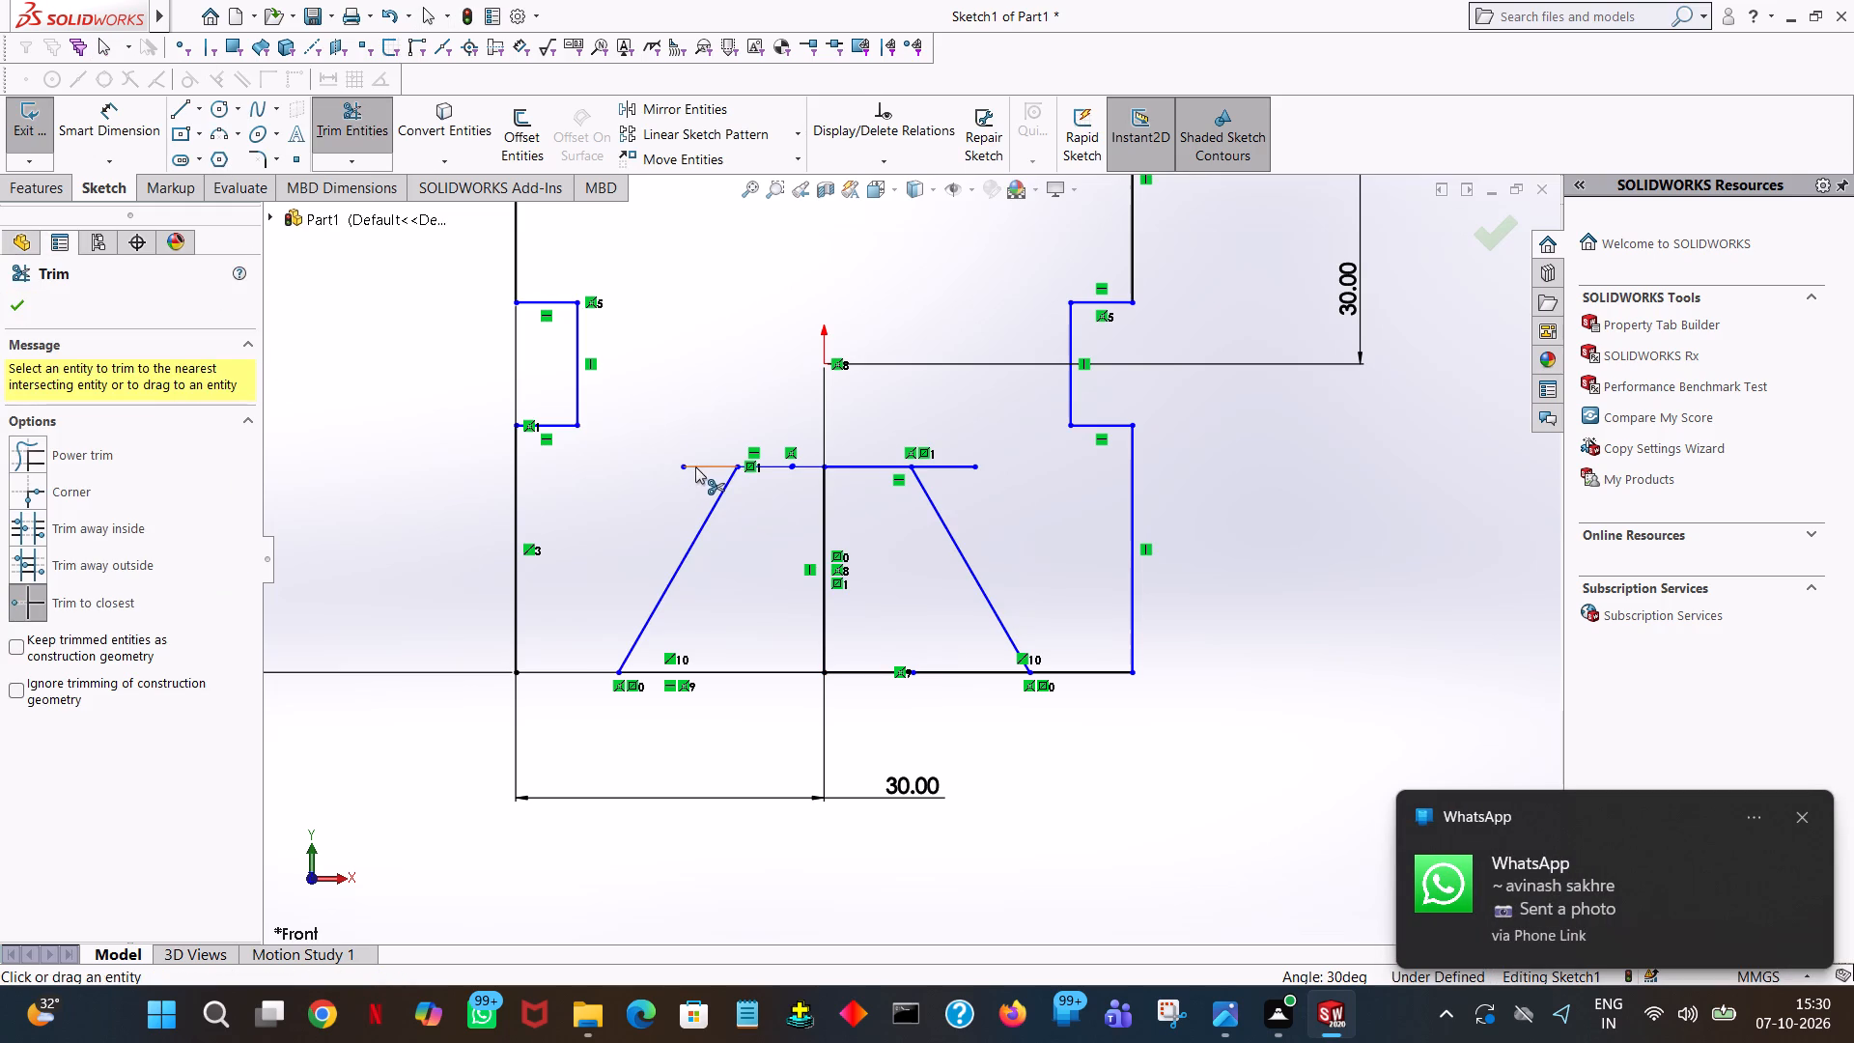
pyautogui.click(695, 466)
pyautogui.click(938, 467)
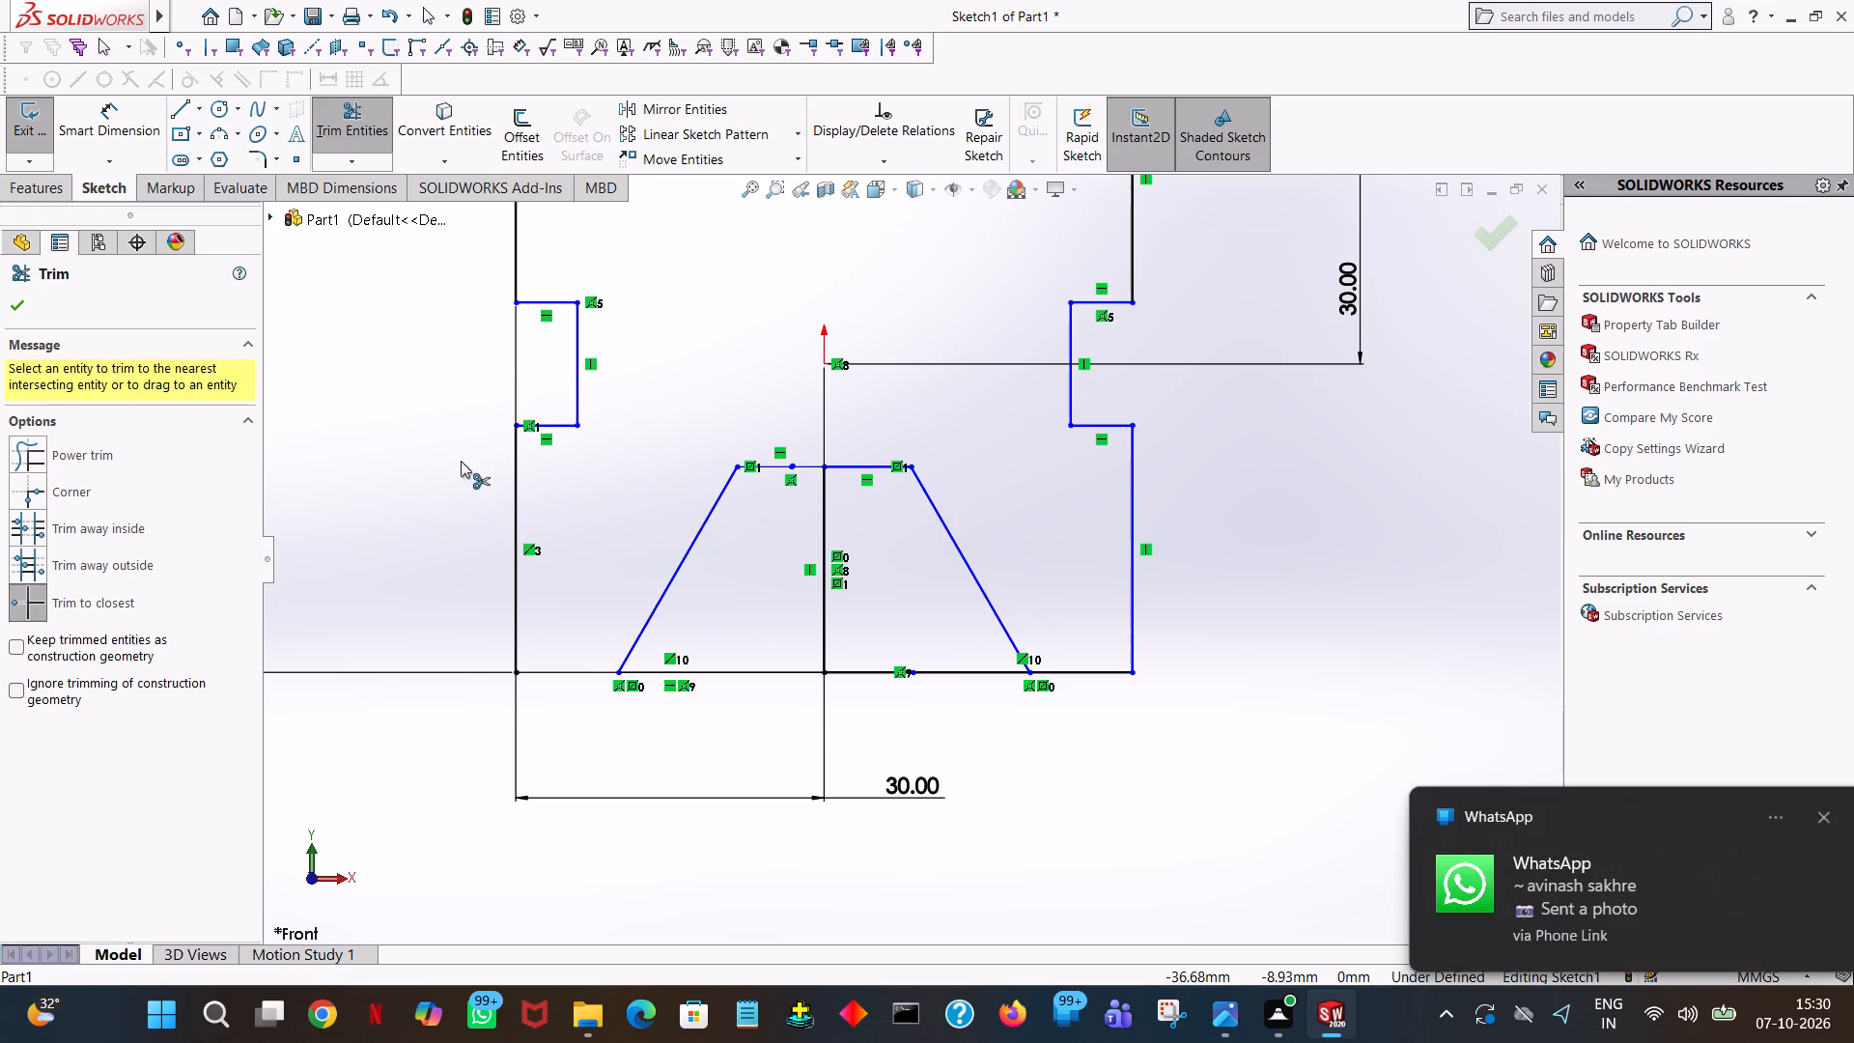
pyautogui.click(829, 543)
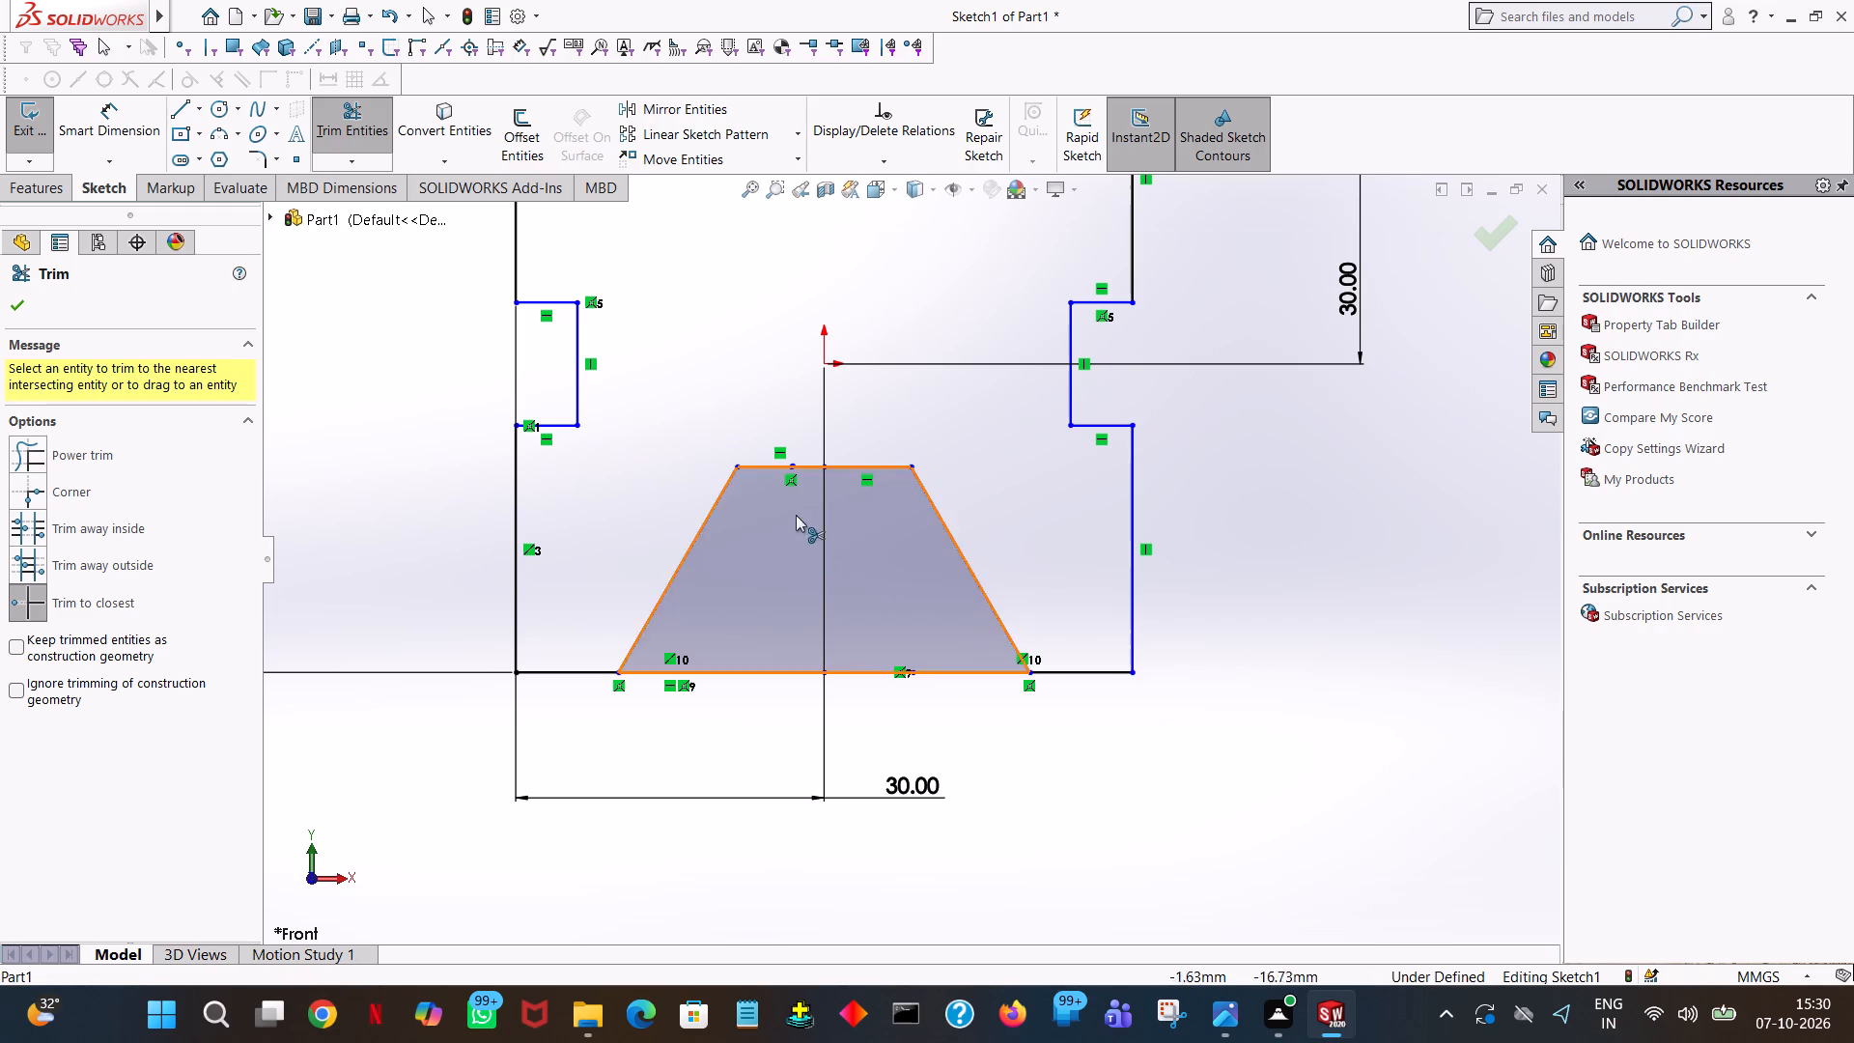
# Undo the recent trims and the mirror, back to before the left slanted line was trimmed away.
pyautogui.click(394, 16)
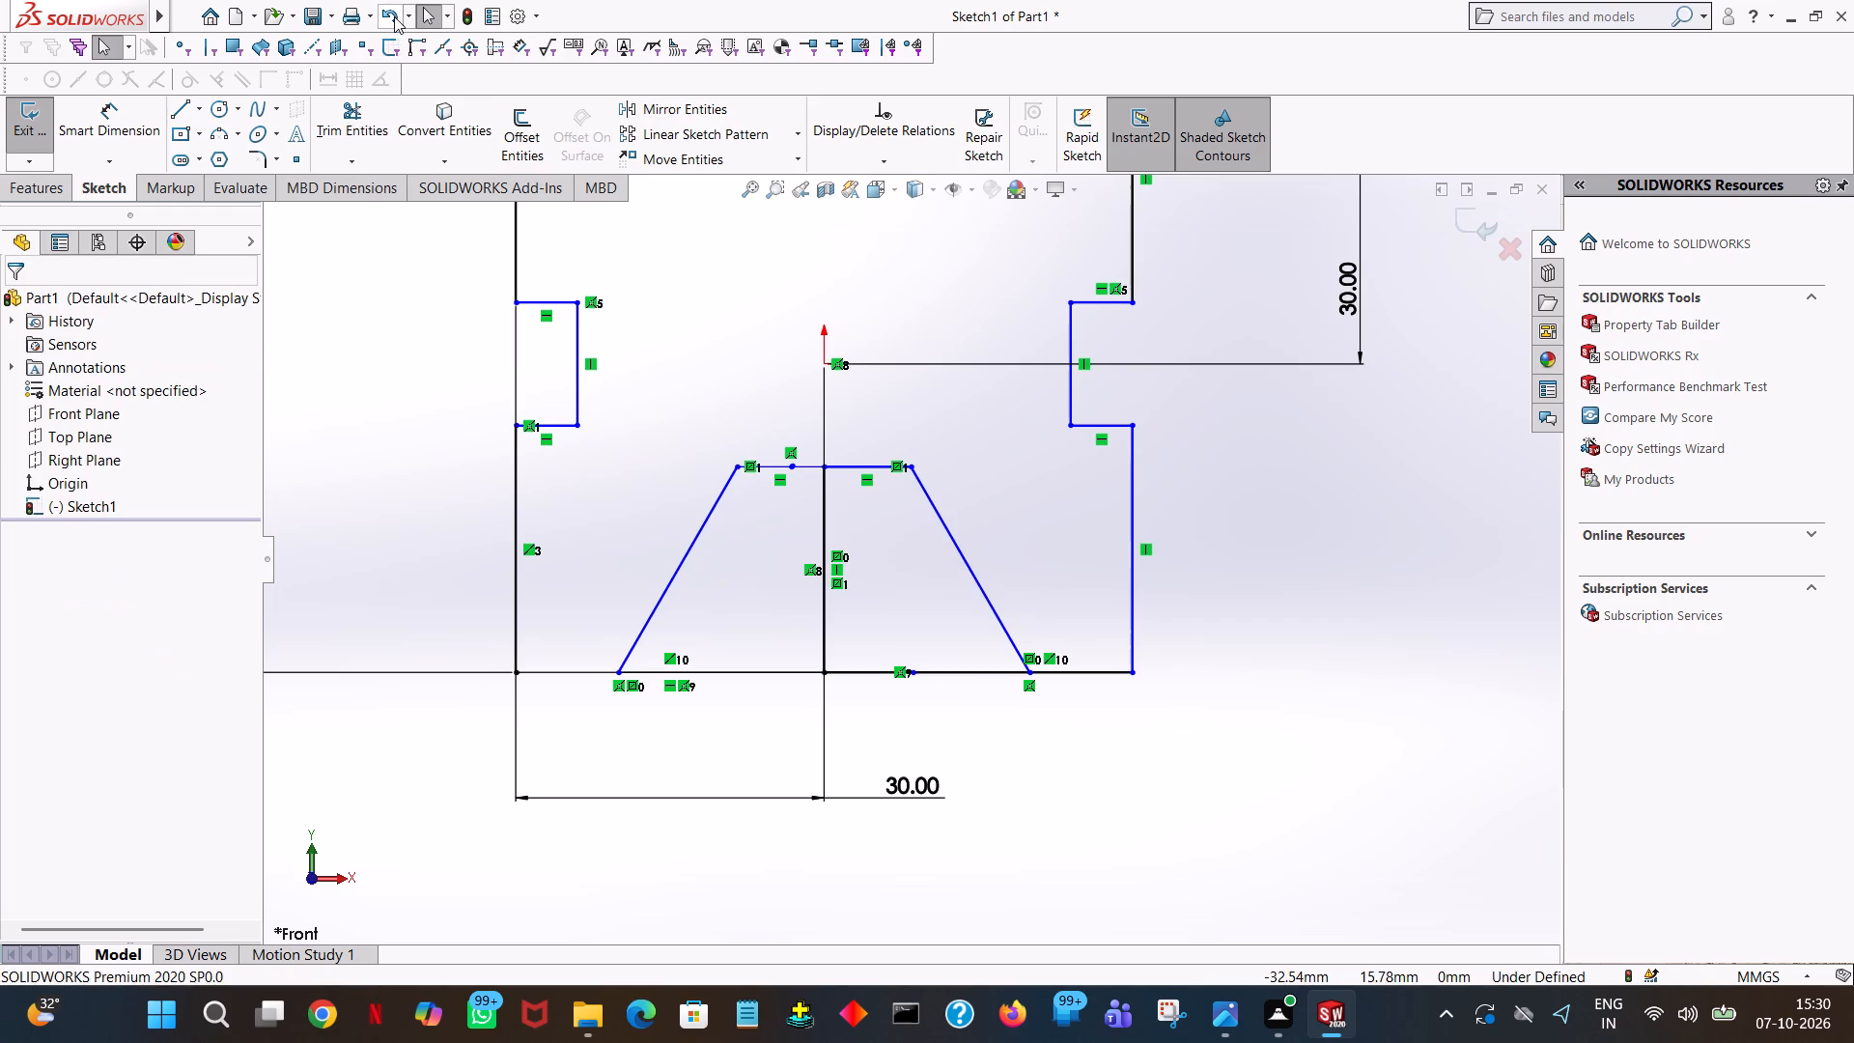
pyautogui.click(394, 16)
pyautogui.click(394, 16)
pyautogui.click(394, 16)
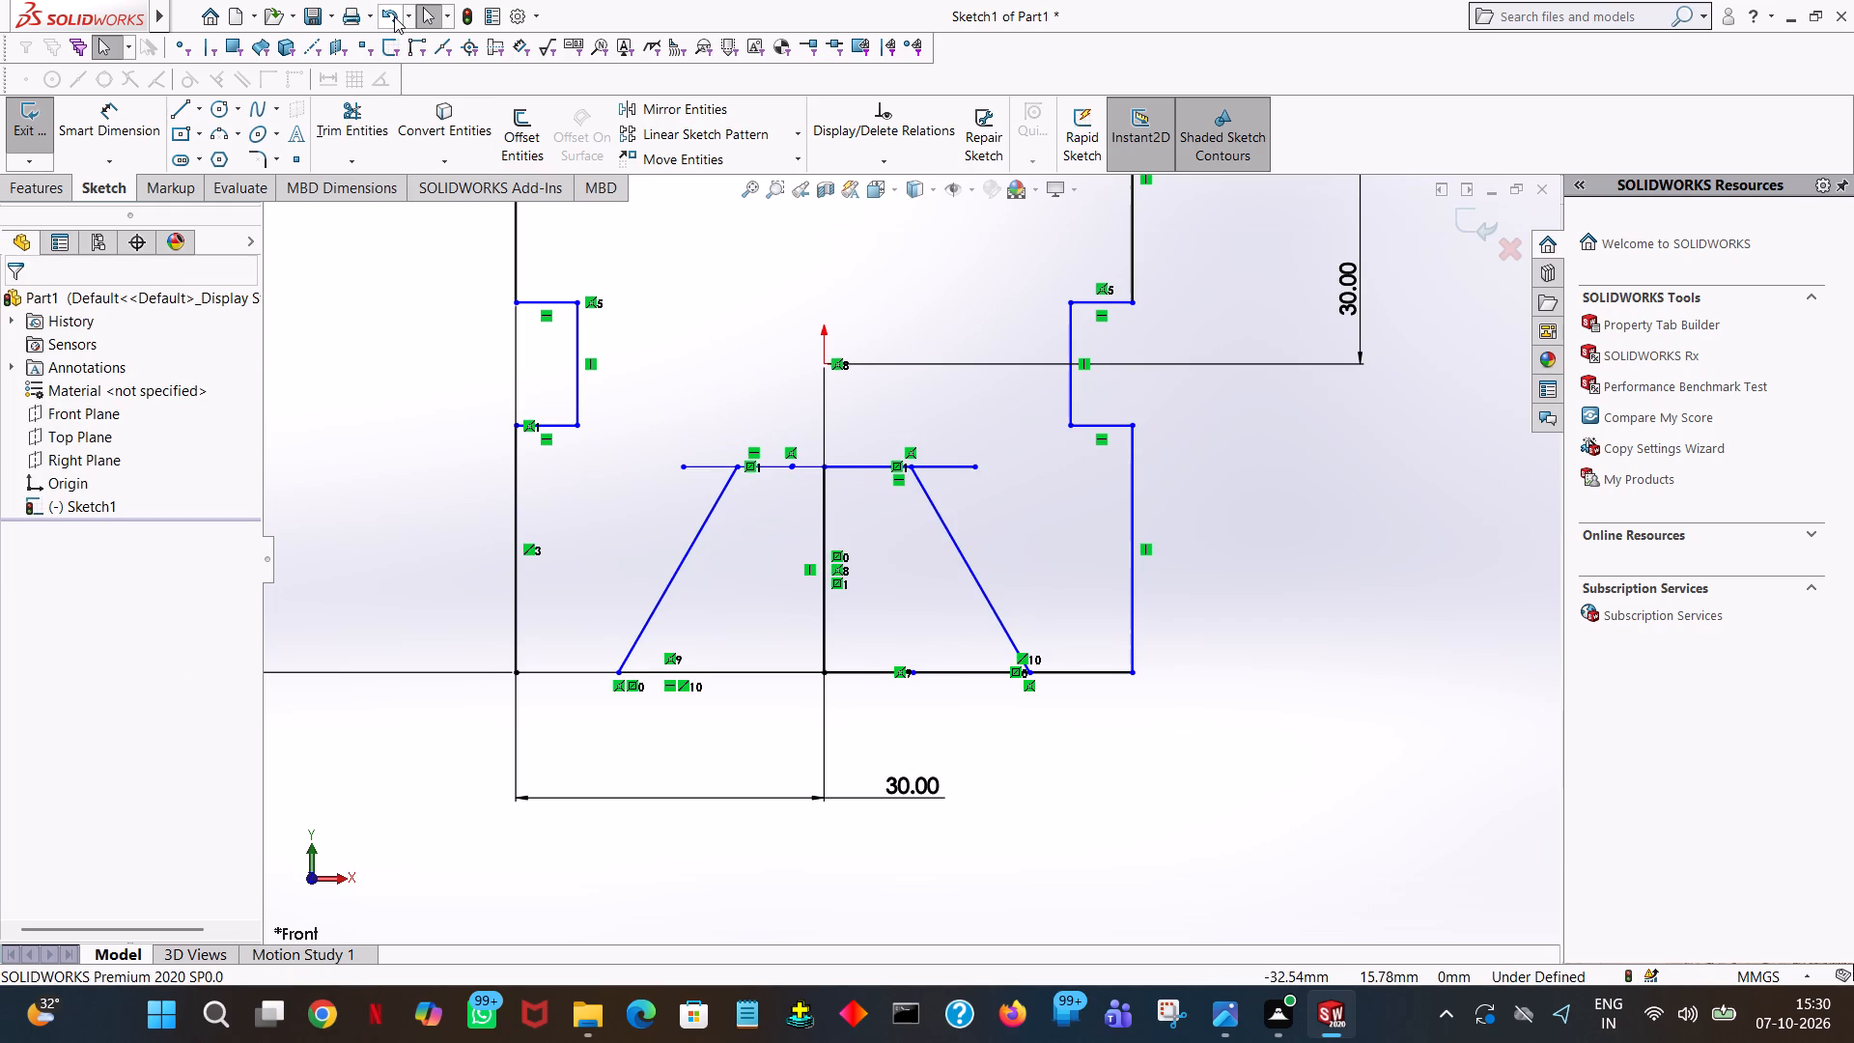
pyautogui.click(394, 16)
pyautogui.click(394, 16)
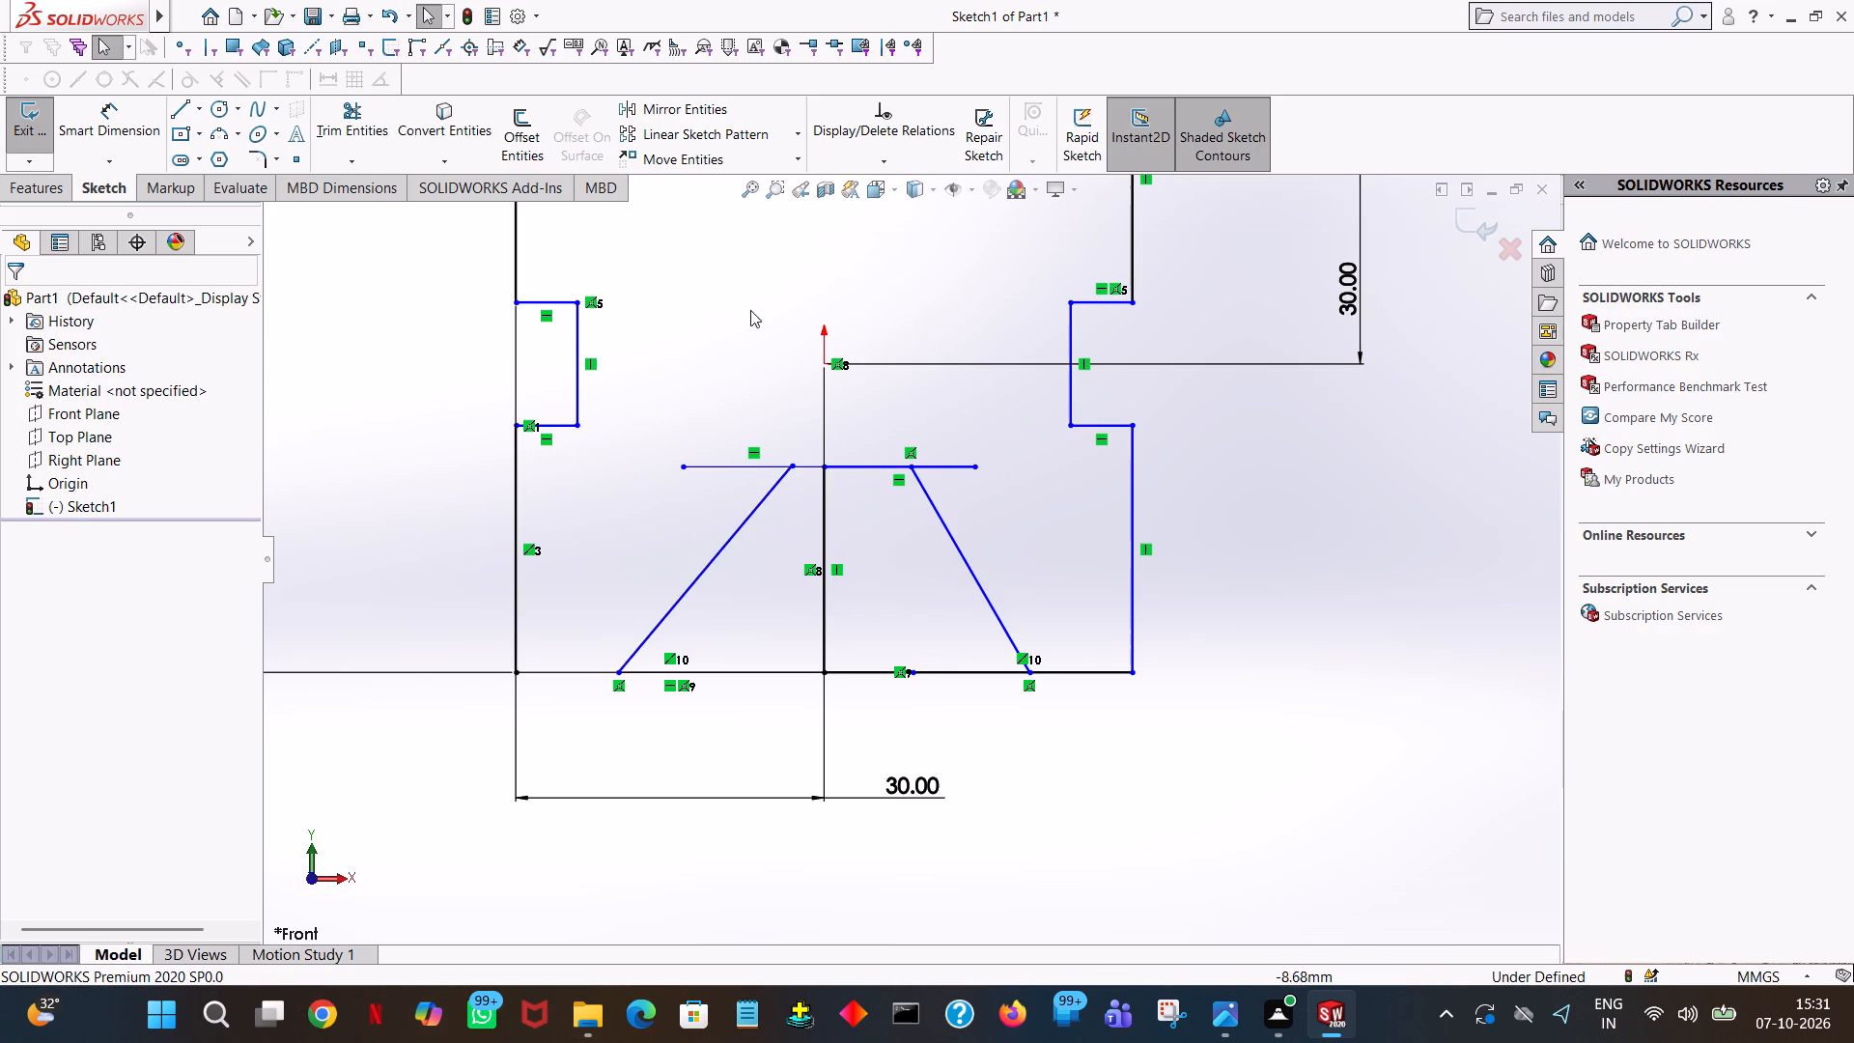
# Trim away the right slanted line between the inner horizontal line and the bottom edge.
pyautogui.click(361, 112)
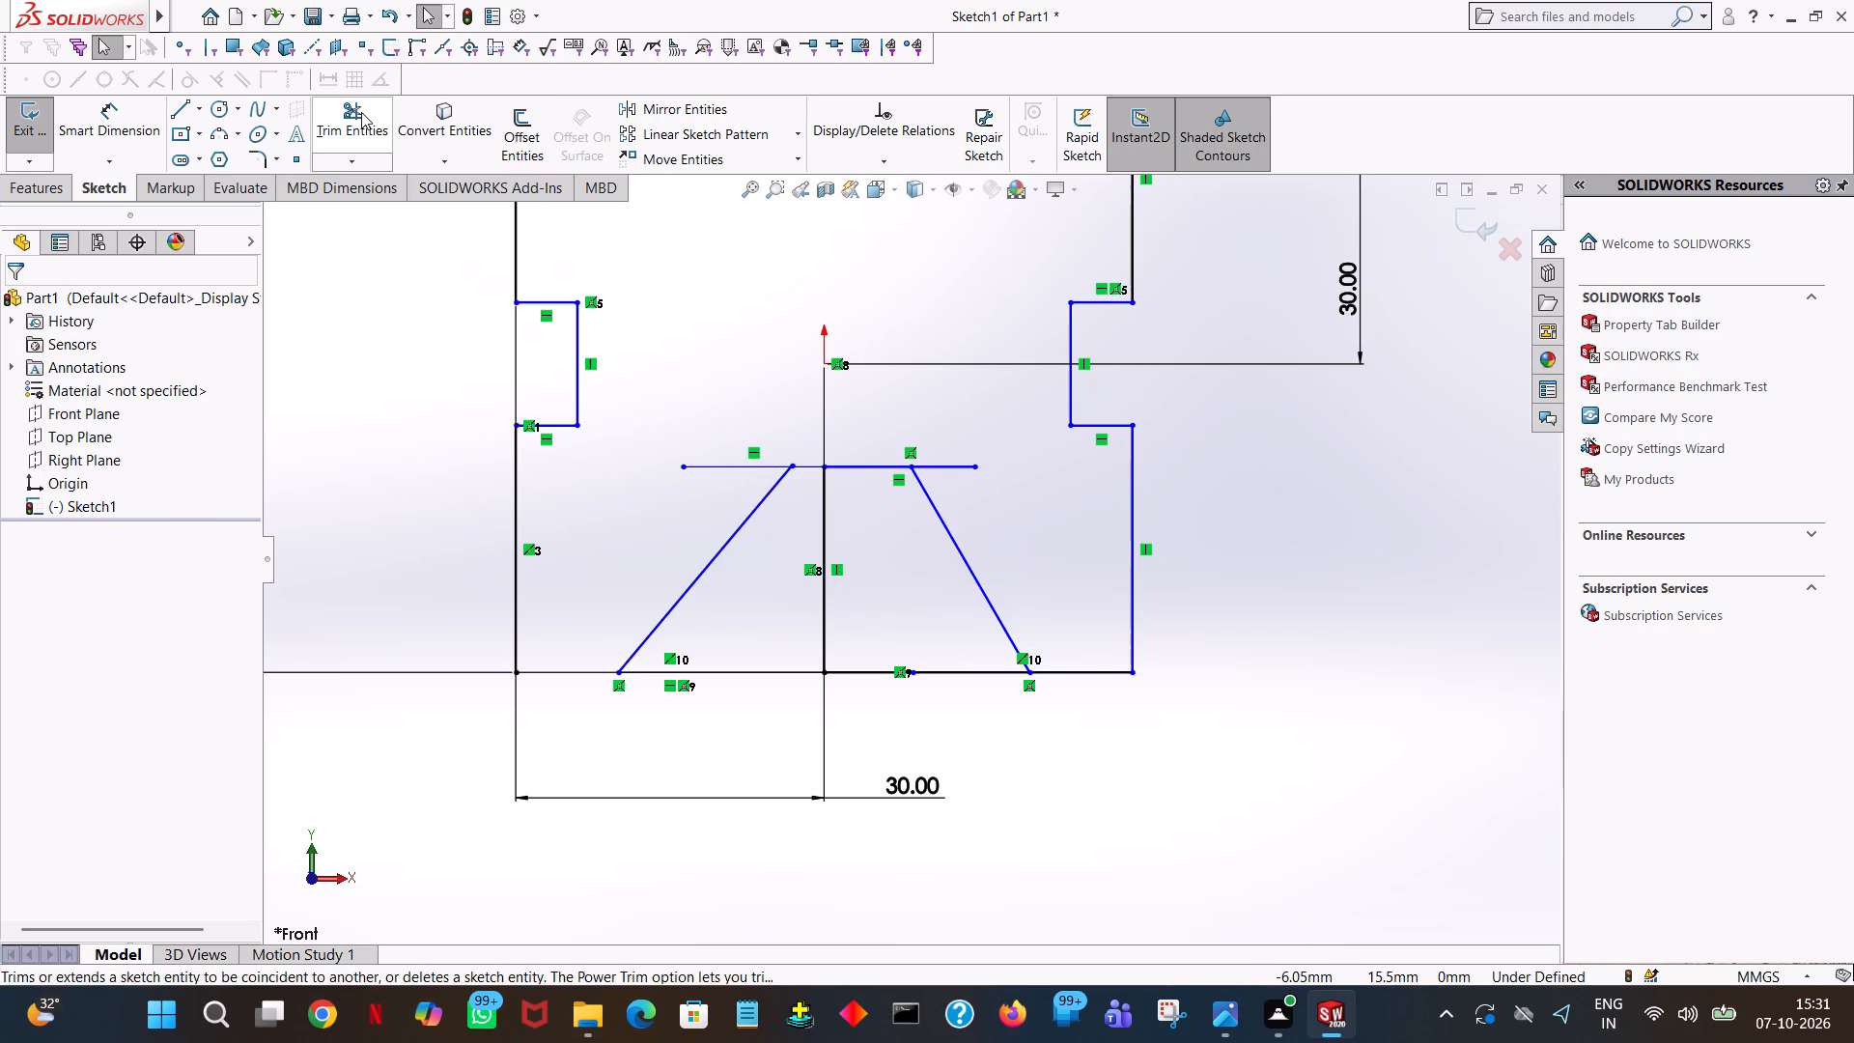
pyautogui.click(957, 554)
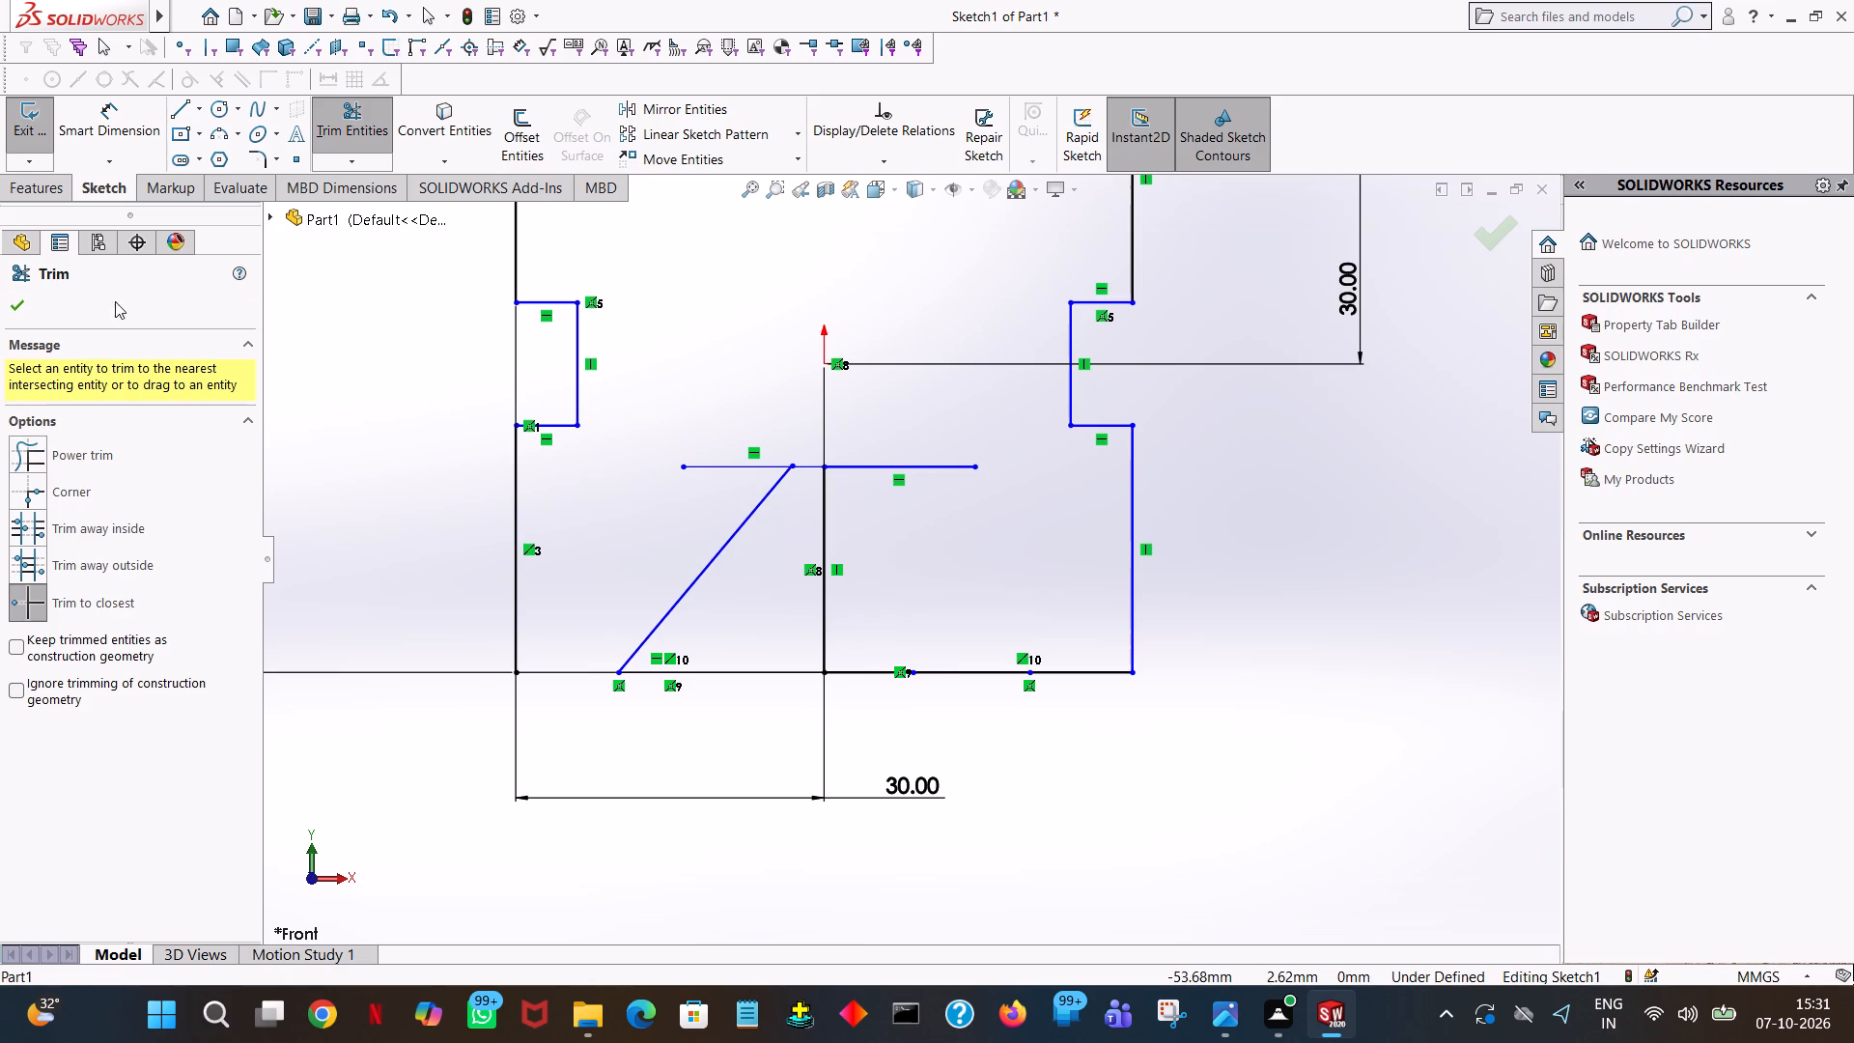
pyautogui.click(14, 309)
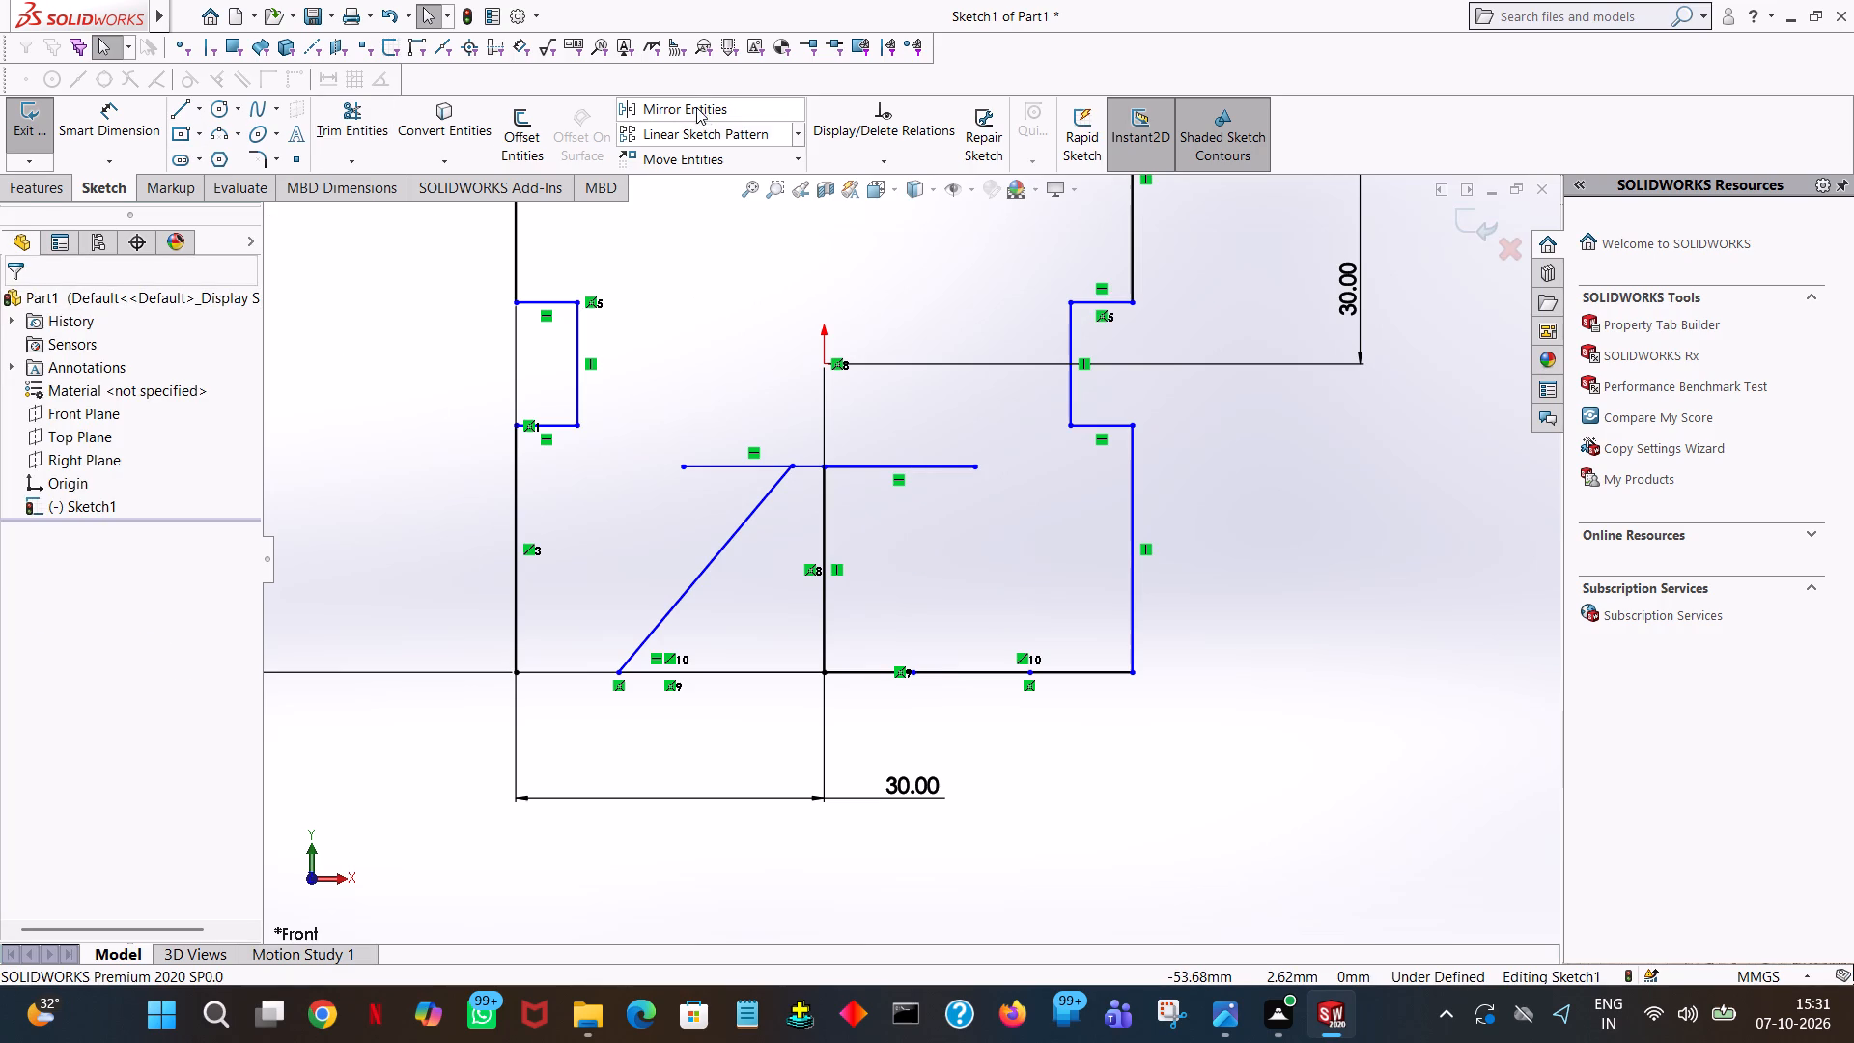
# Mirror the left slanted line about the central vertical line, keeping the original.
pyautogui.click(696, 107)
pyautogui.click(754, 513)
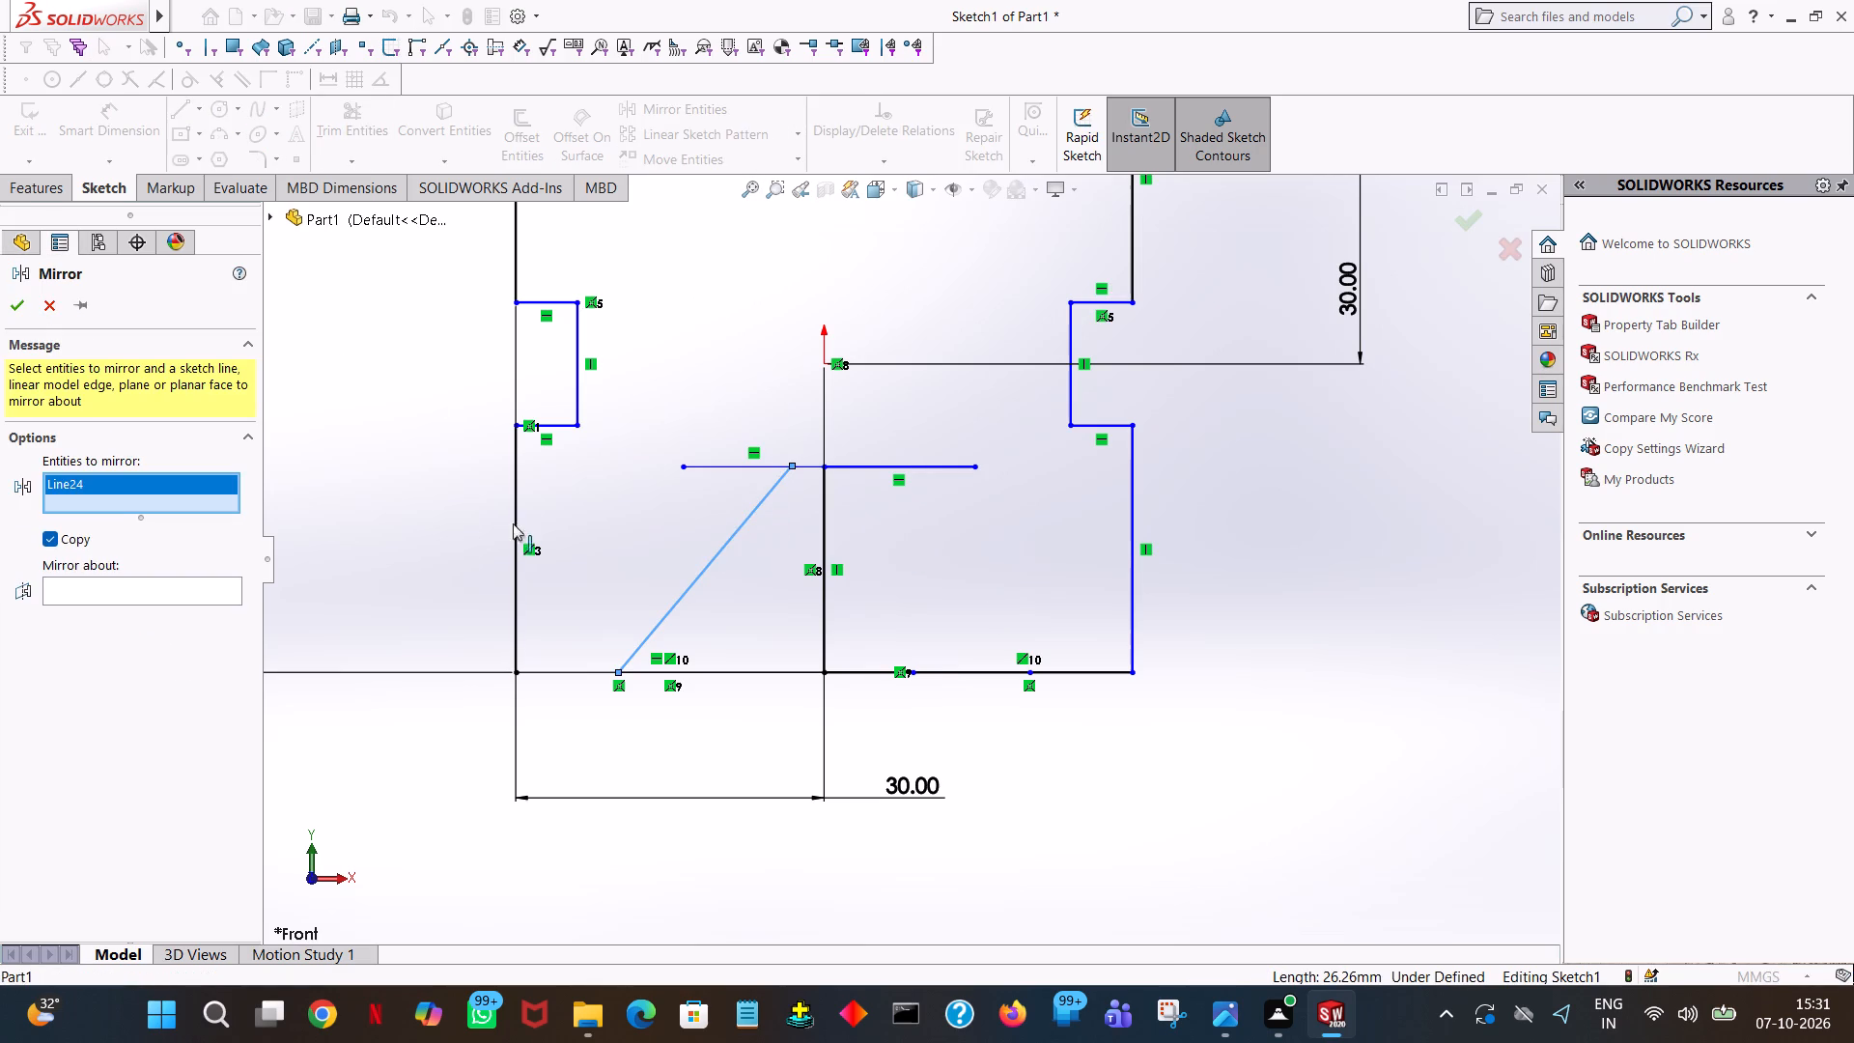
pyautogui.click(199, 595)
pyautogui.click(828, 541)
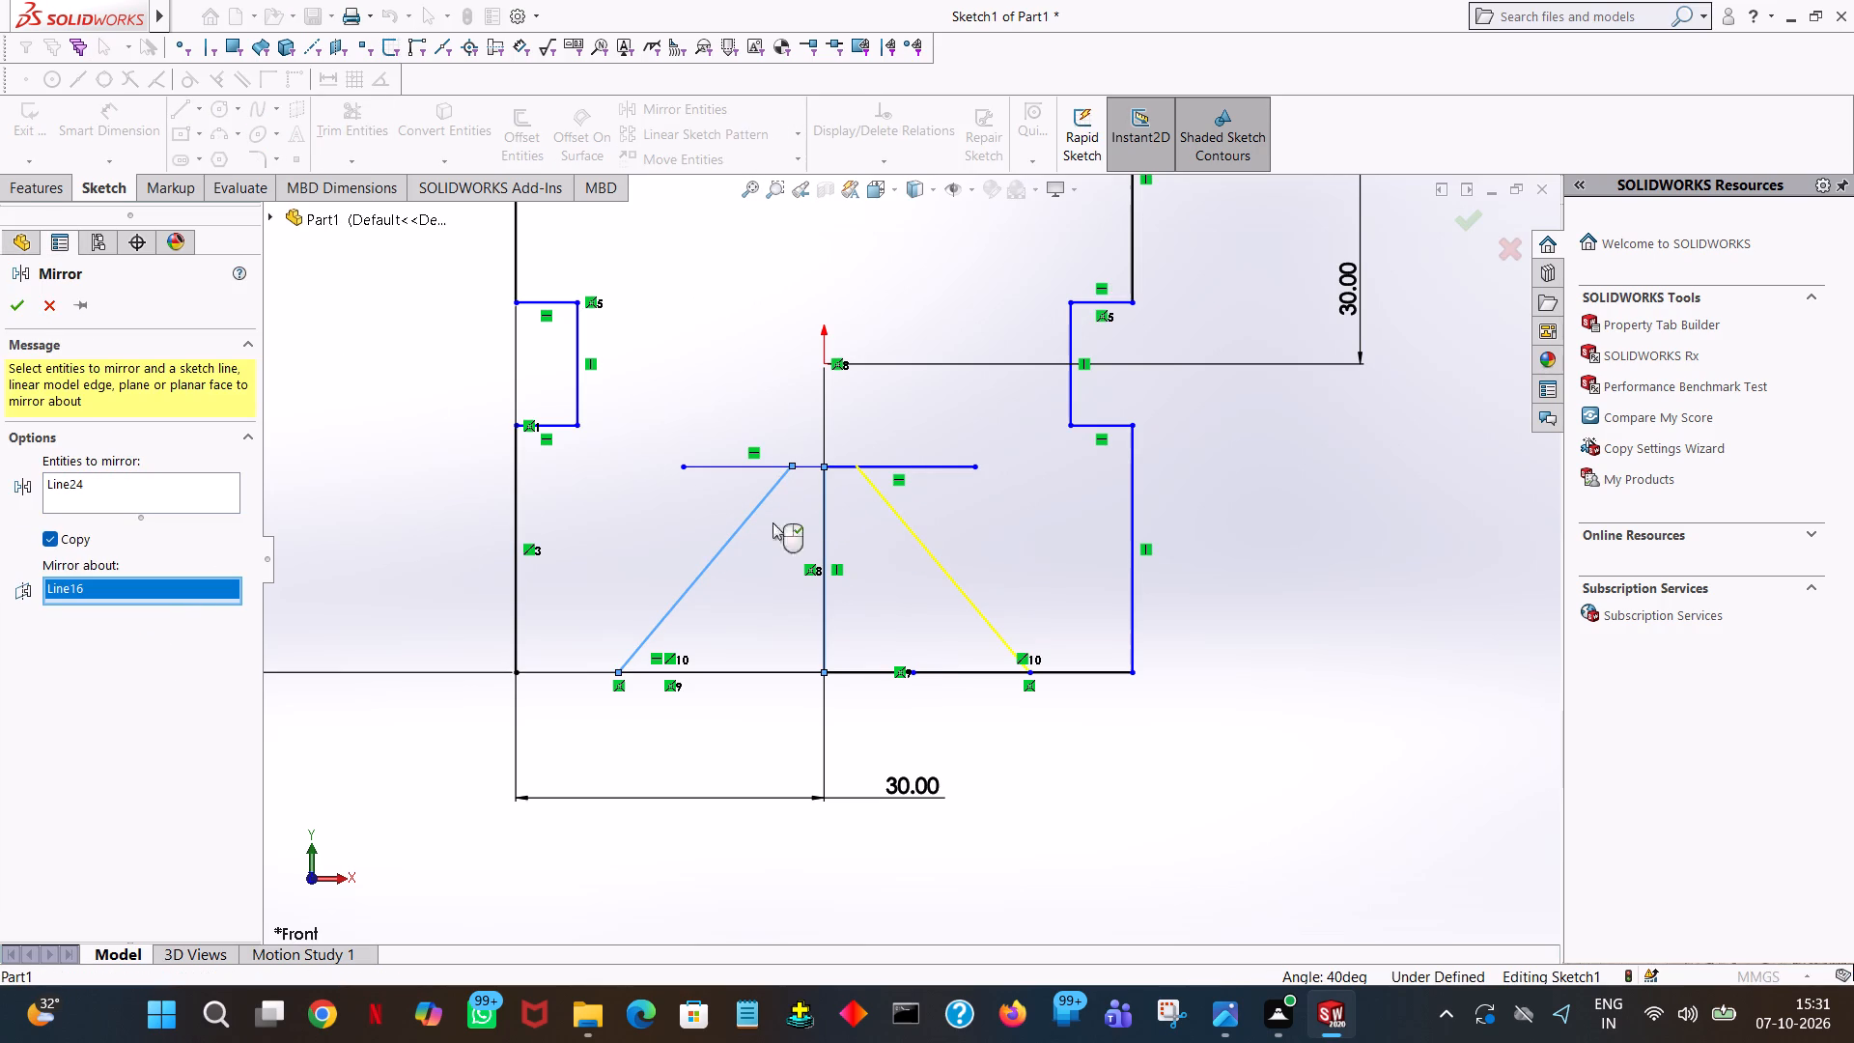
pyautogui.click(13, 312)
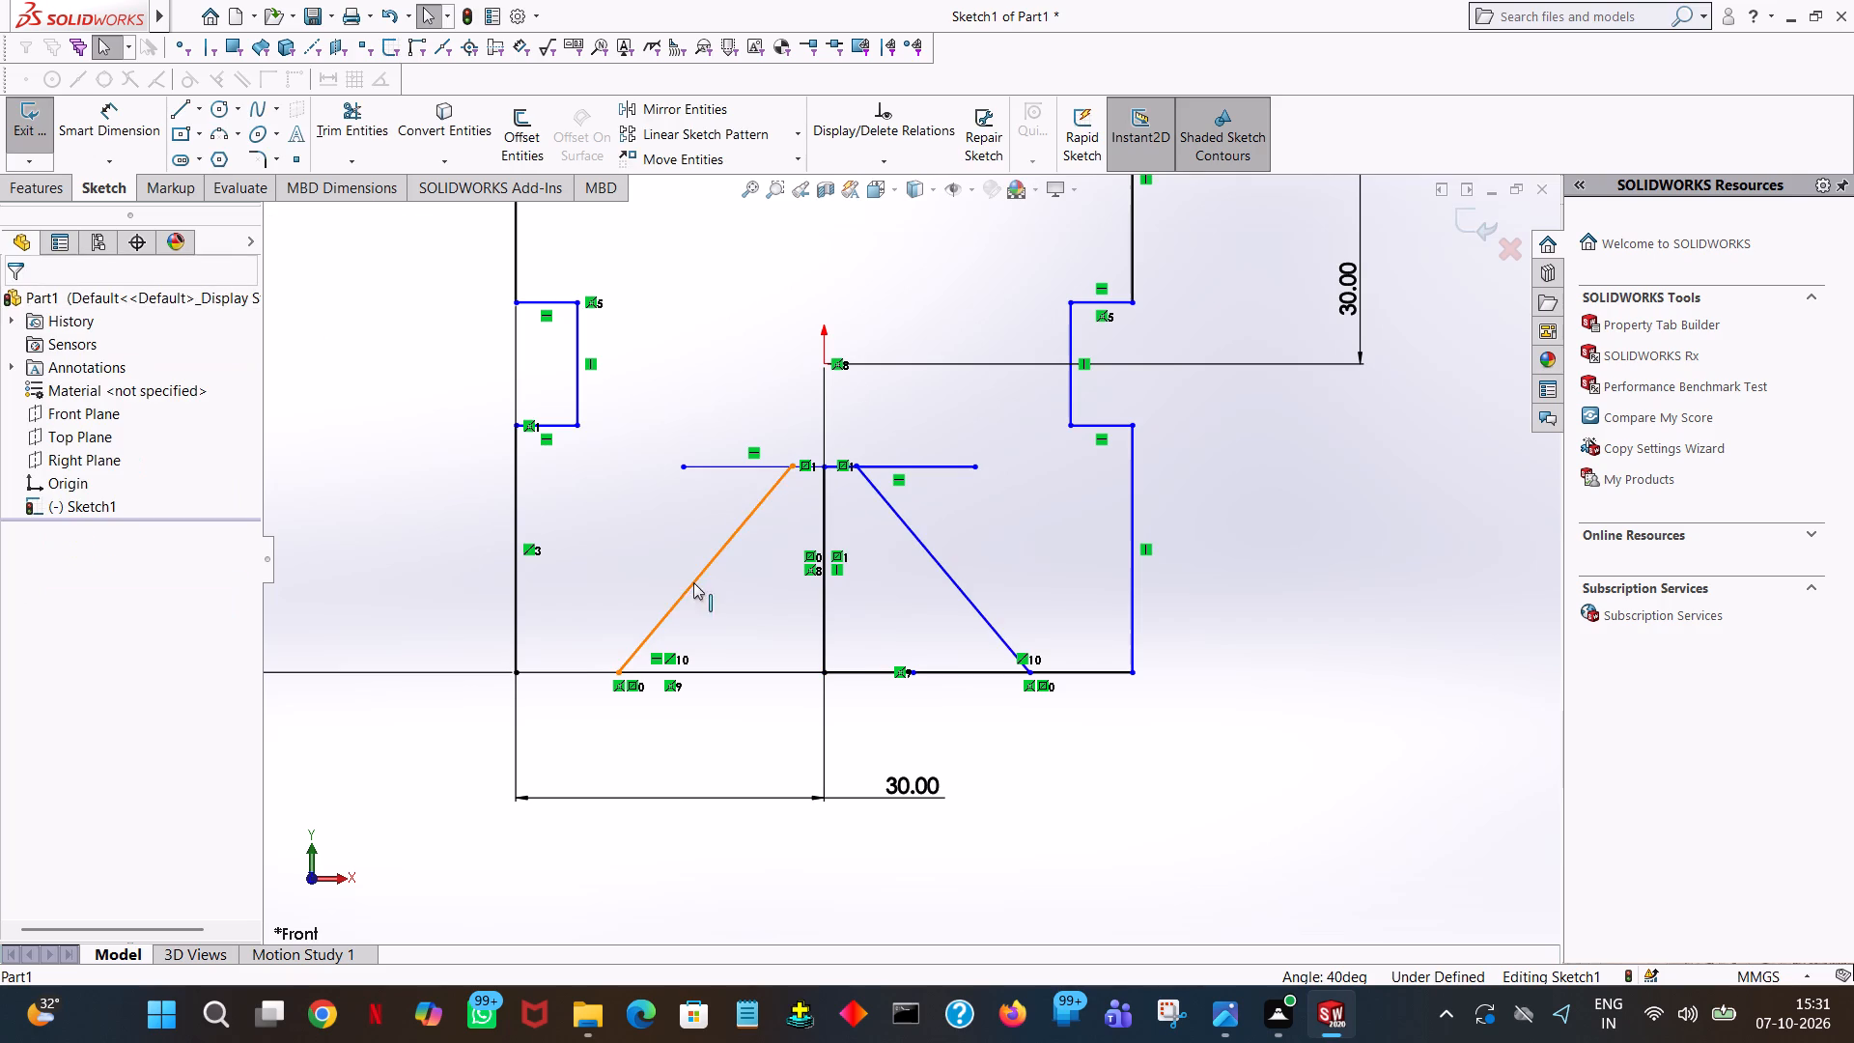
# Dimension the angle between the right slanted line and the sketch's bottom edge.
pyautogui.click(109, 116)
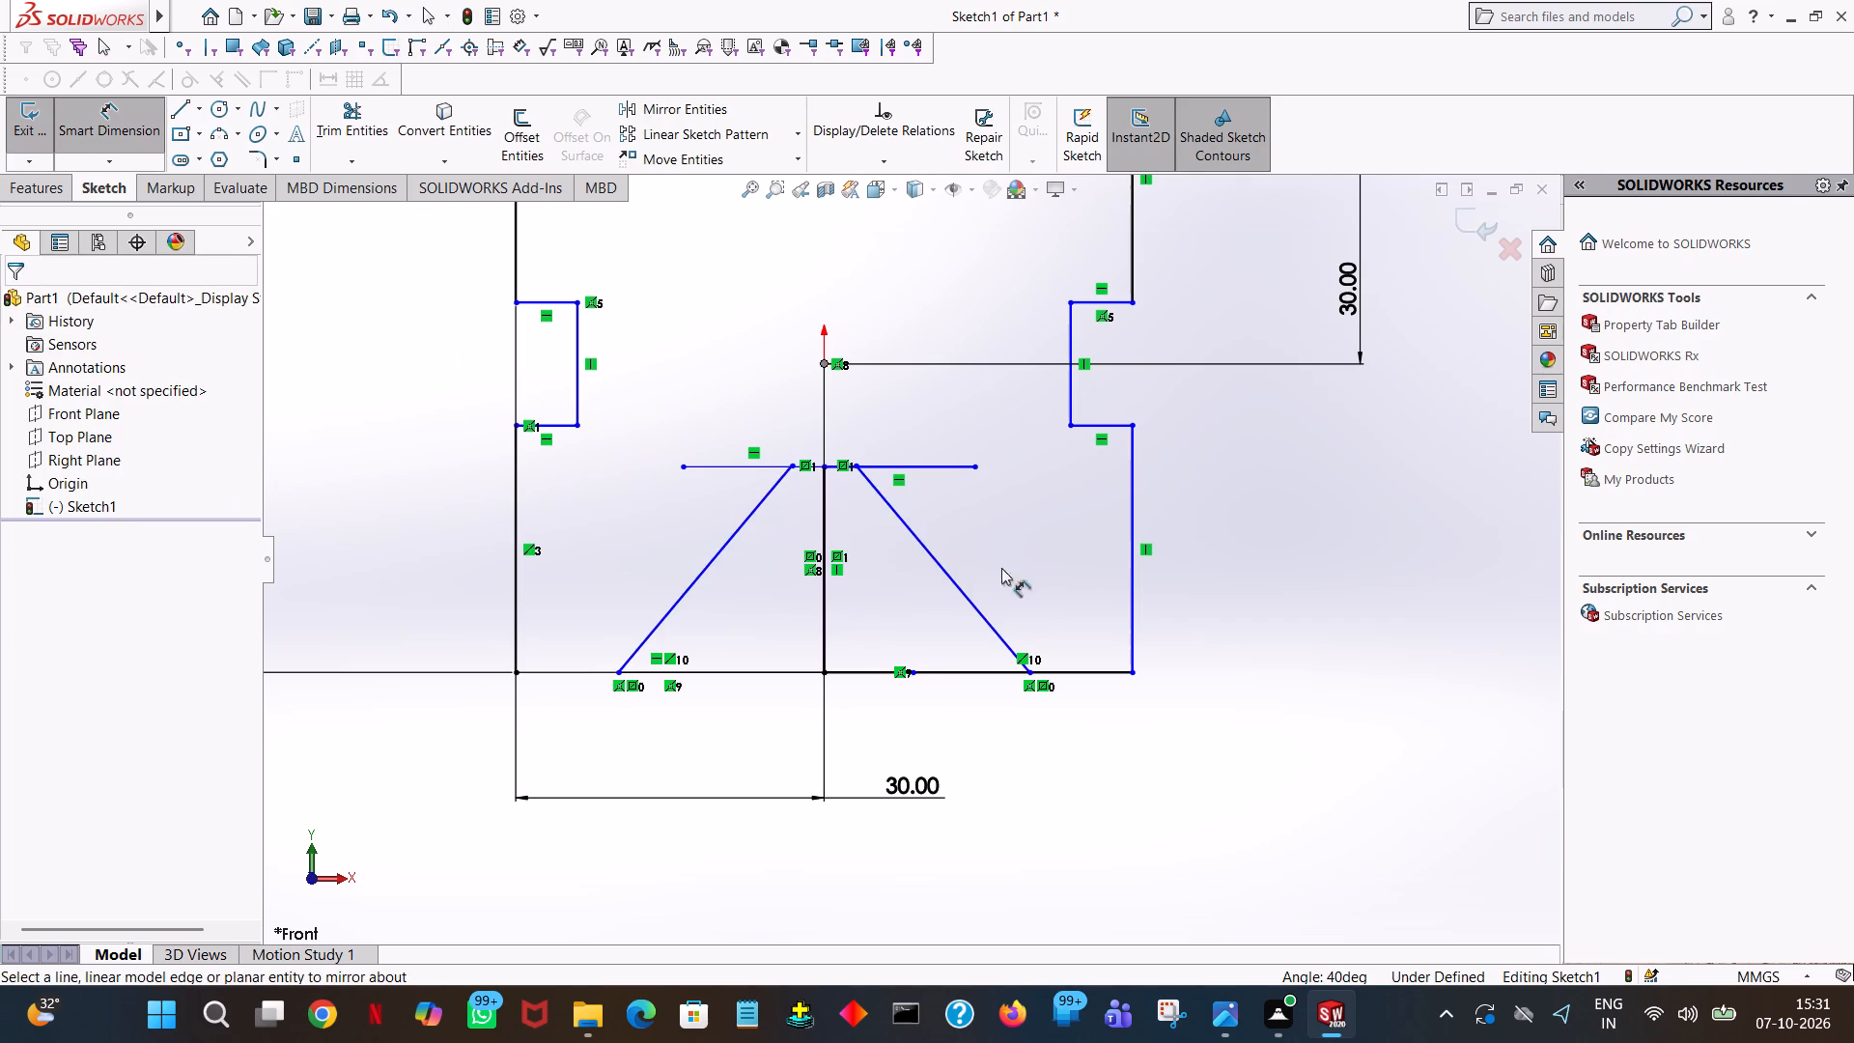
pyautogui.click(998, 677)
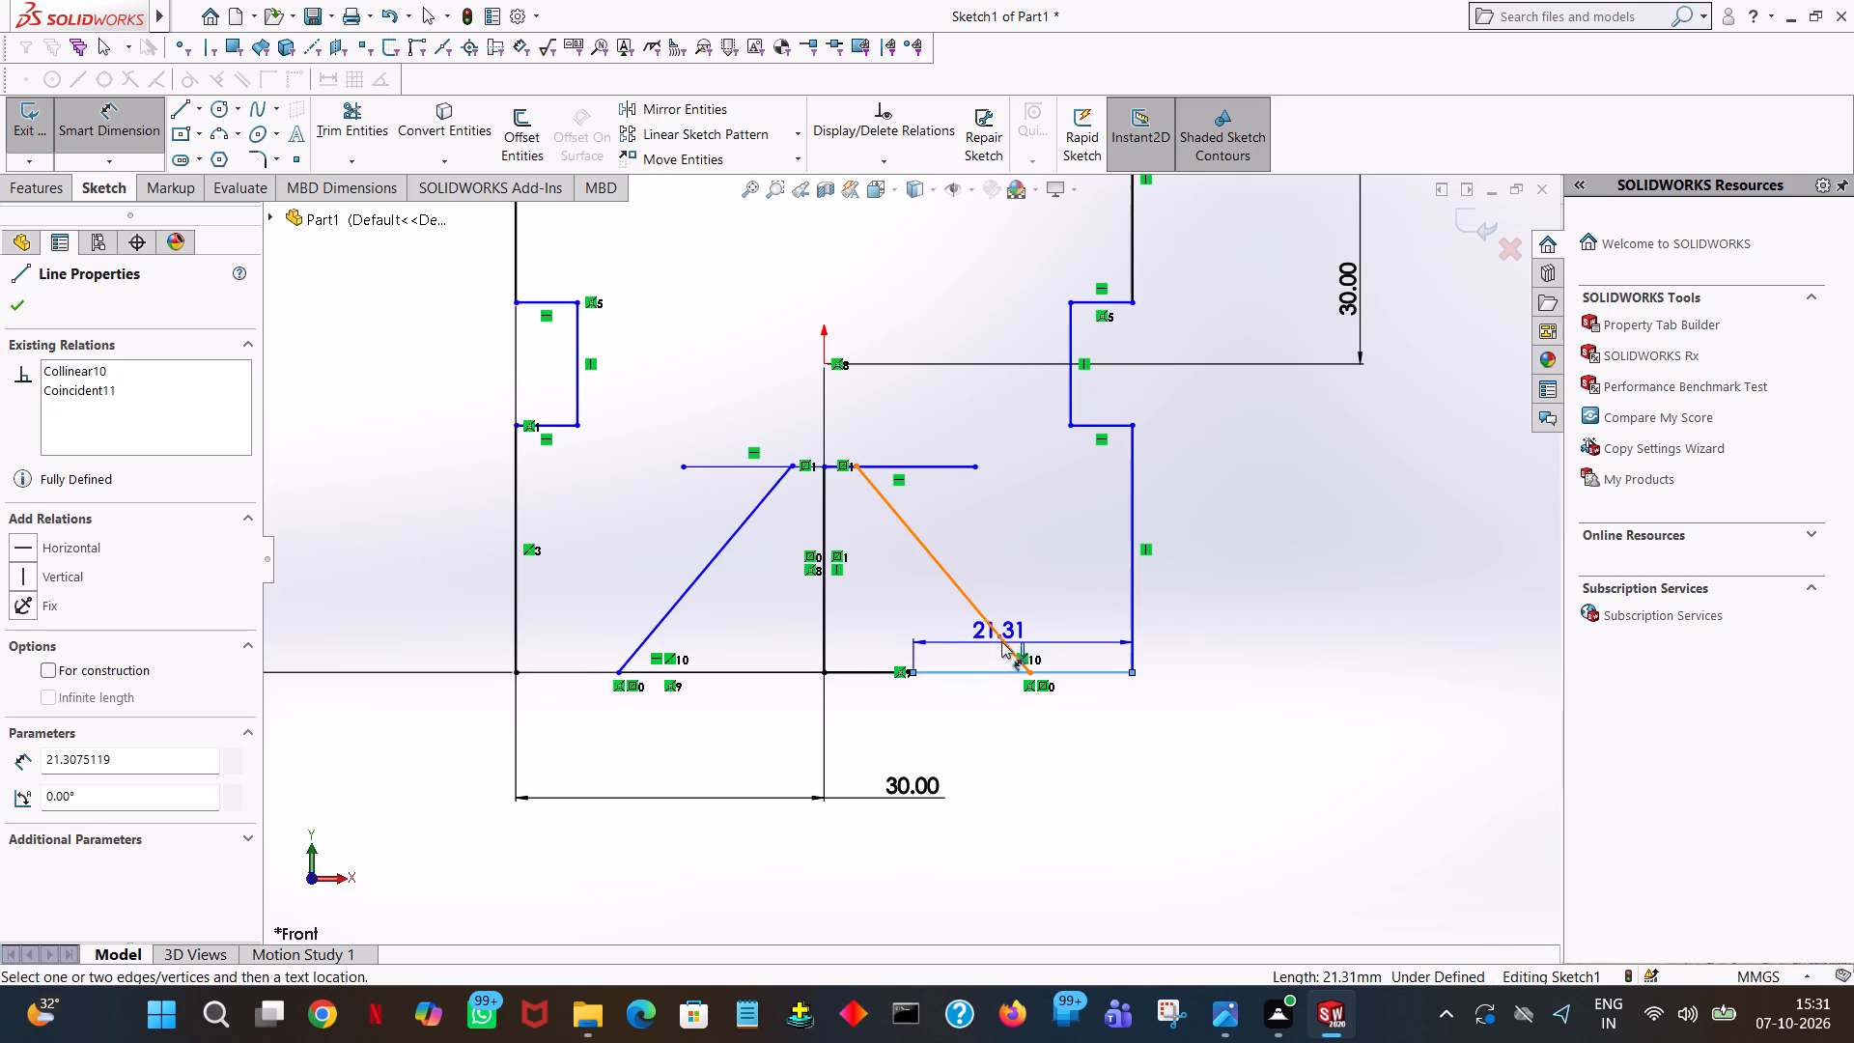
pyautogui.click(1002, 640)
pyautogui.click(990, 659)
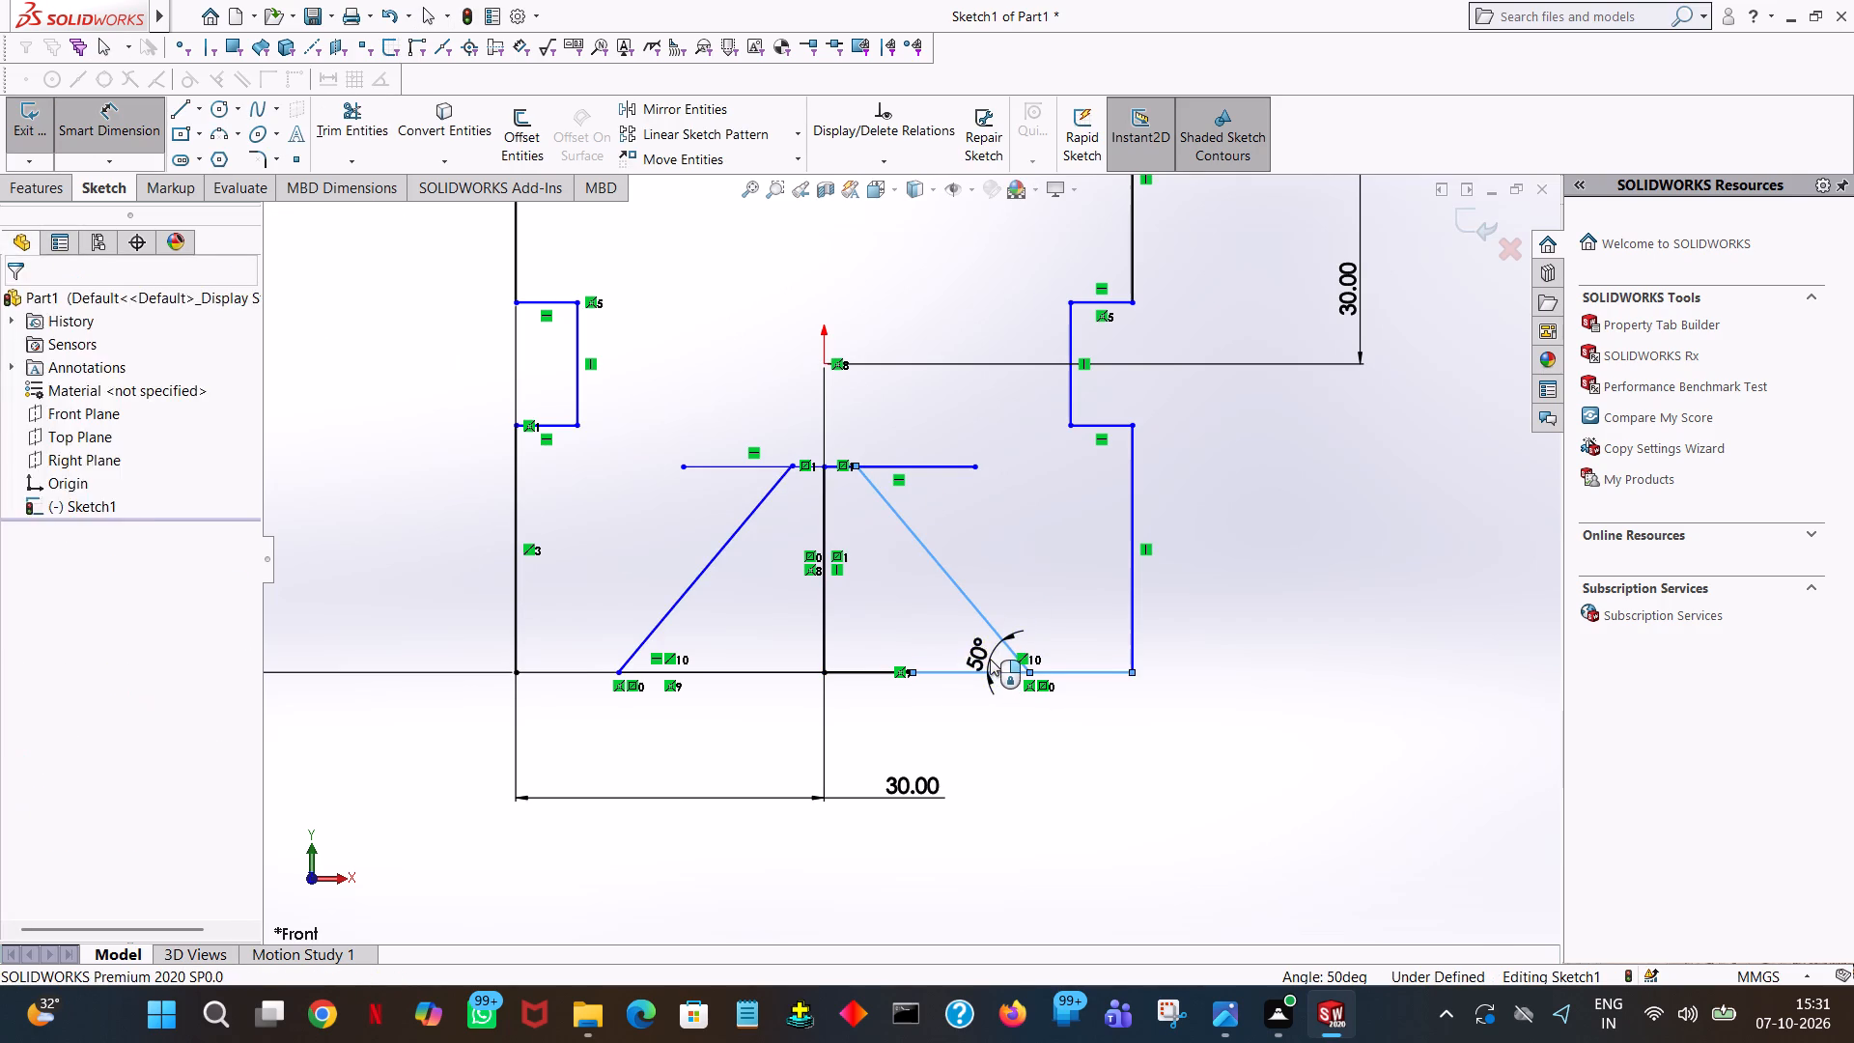
pyautogui.click(907, 634)
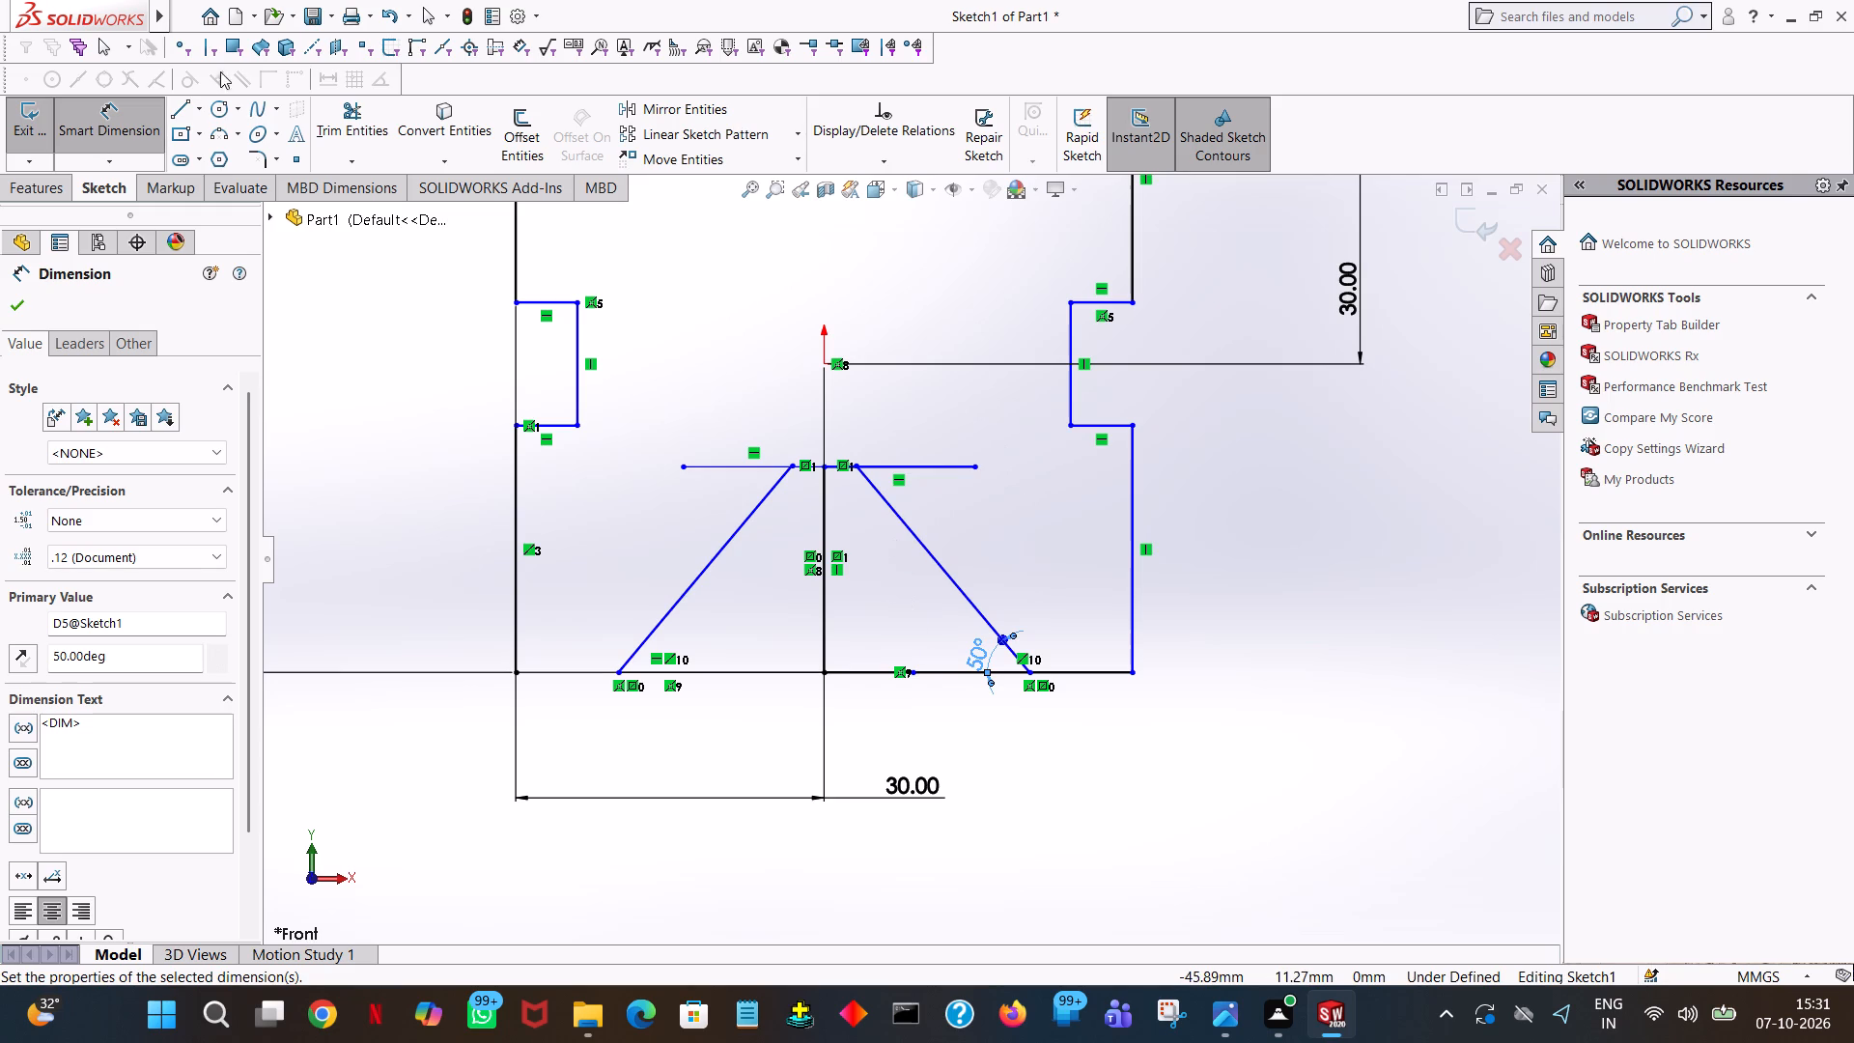
# Trim the inner horizontal line's overhanging ends outside the left and right slanted lines.
pyautogui.click(356, 124)
pyautogui.click(709, 468)
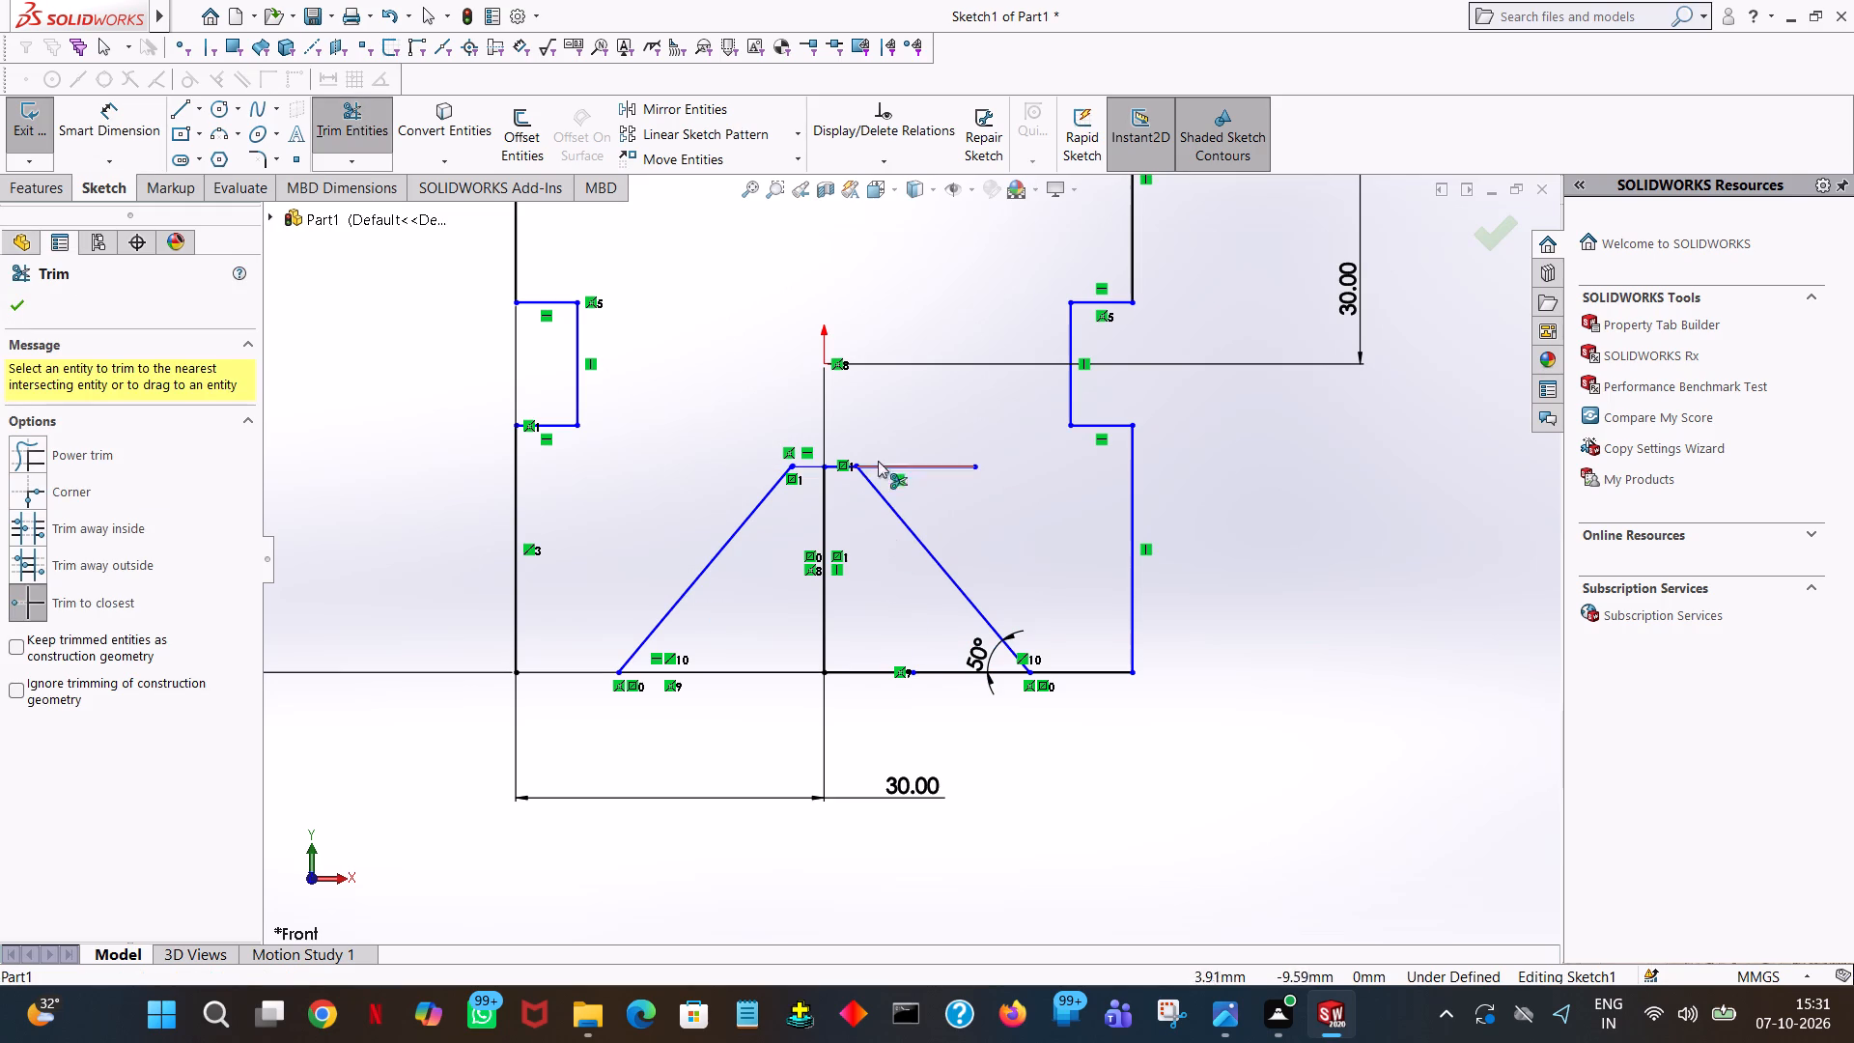
pyautogui.click(929, 467)
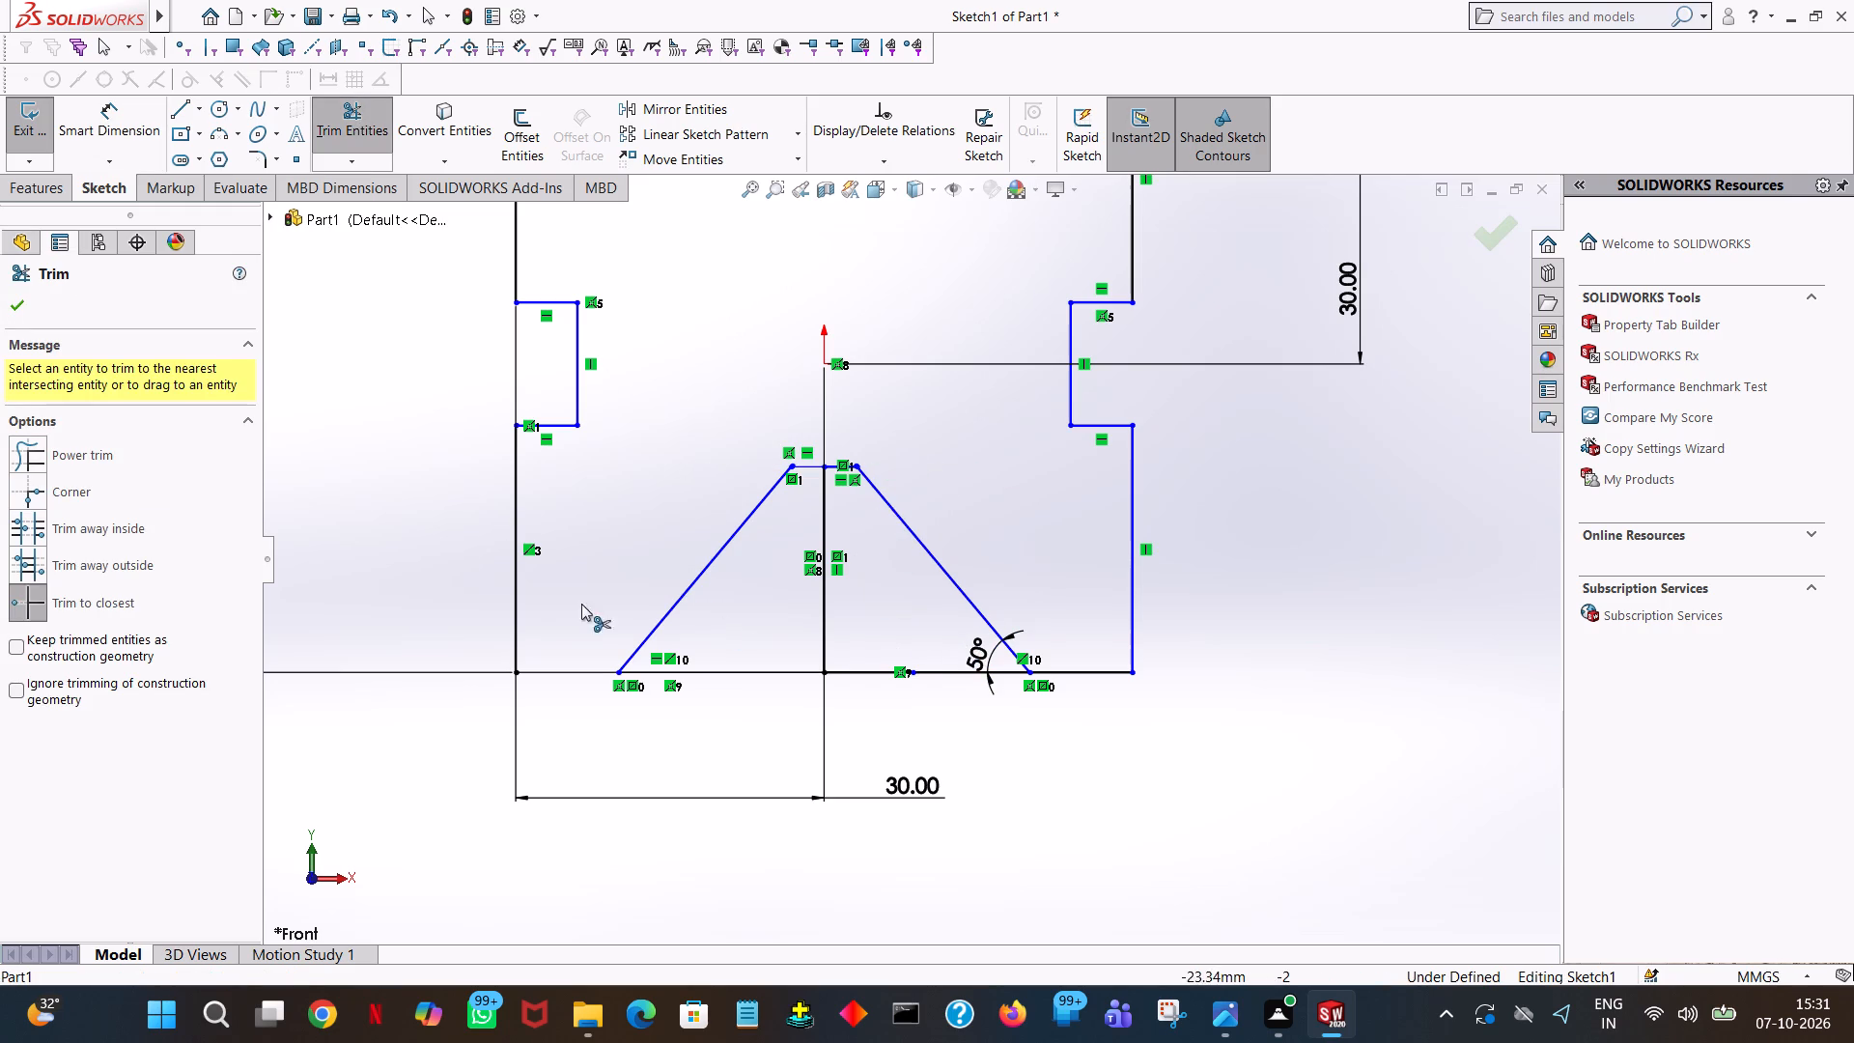
pyautogui.click(15, 301)
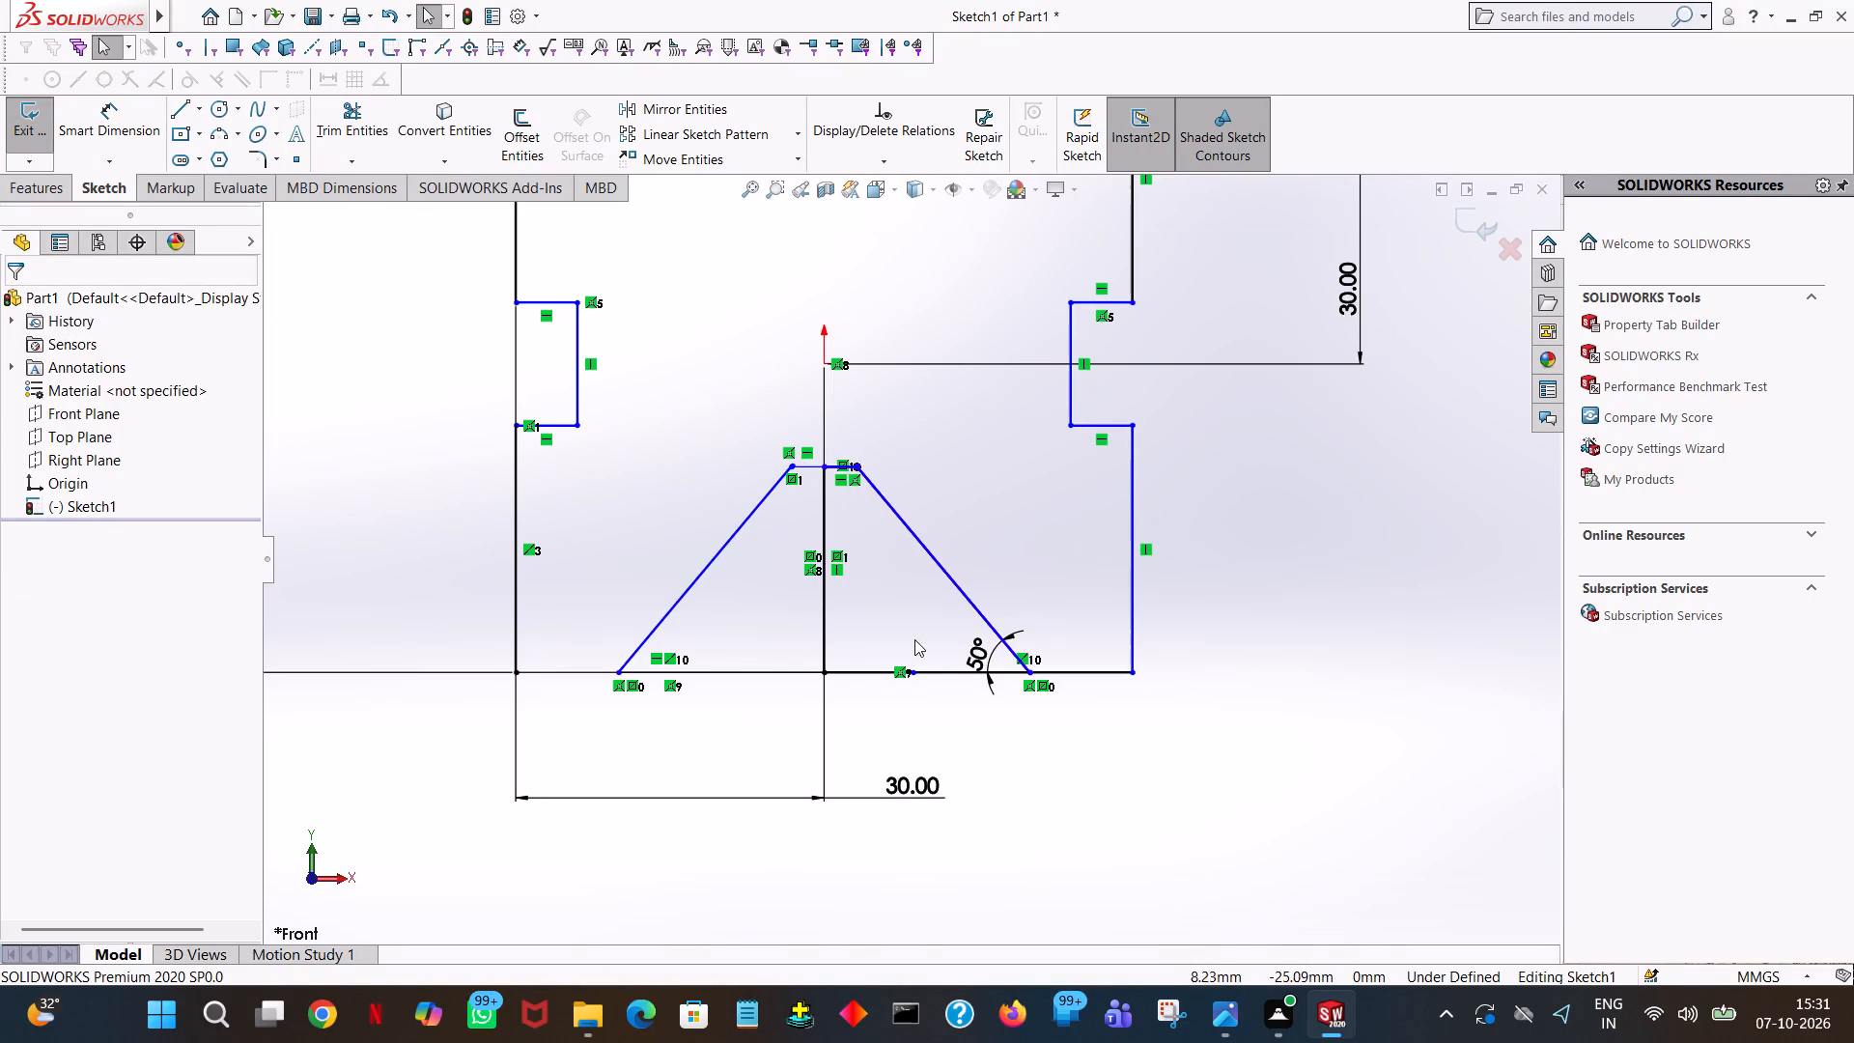
# Trim the short stub of the right slanted line that extends above the inner horizontal line.
pyautogui.keyDown('ctrl'); pyautogui.scroll(-13, 875, 488); pyautogui.keyUp('ctrl')
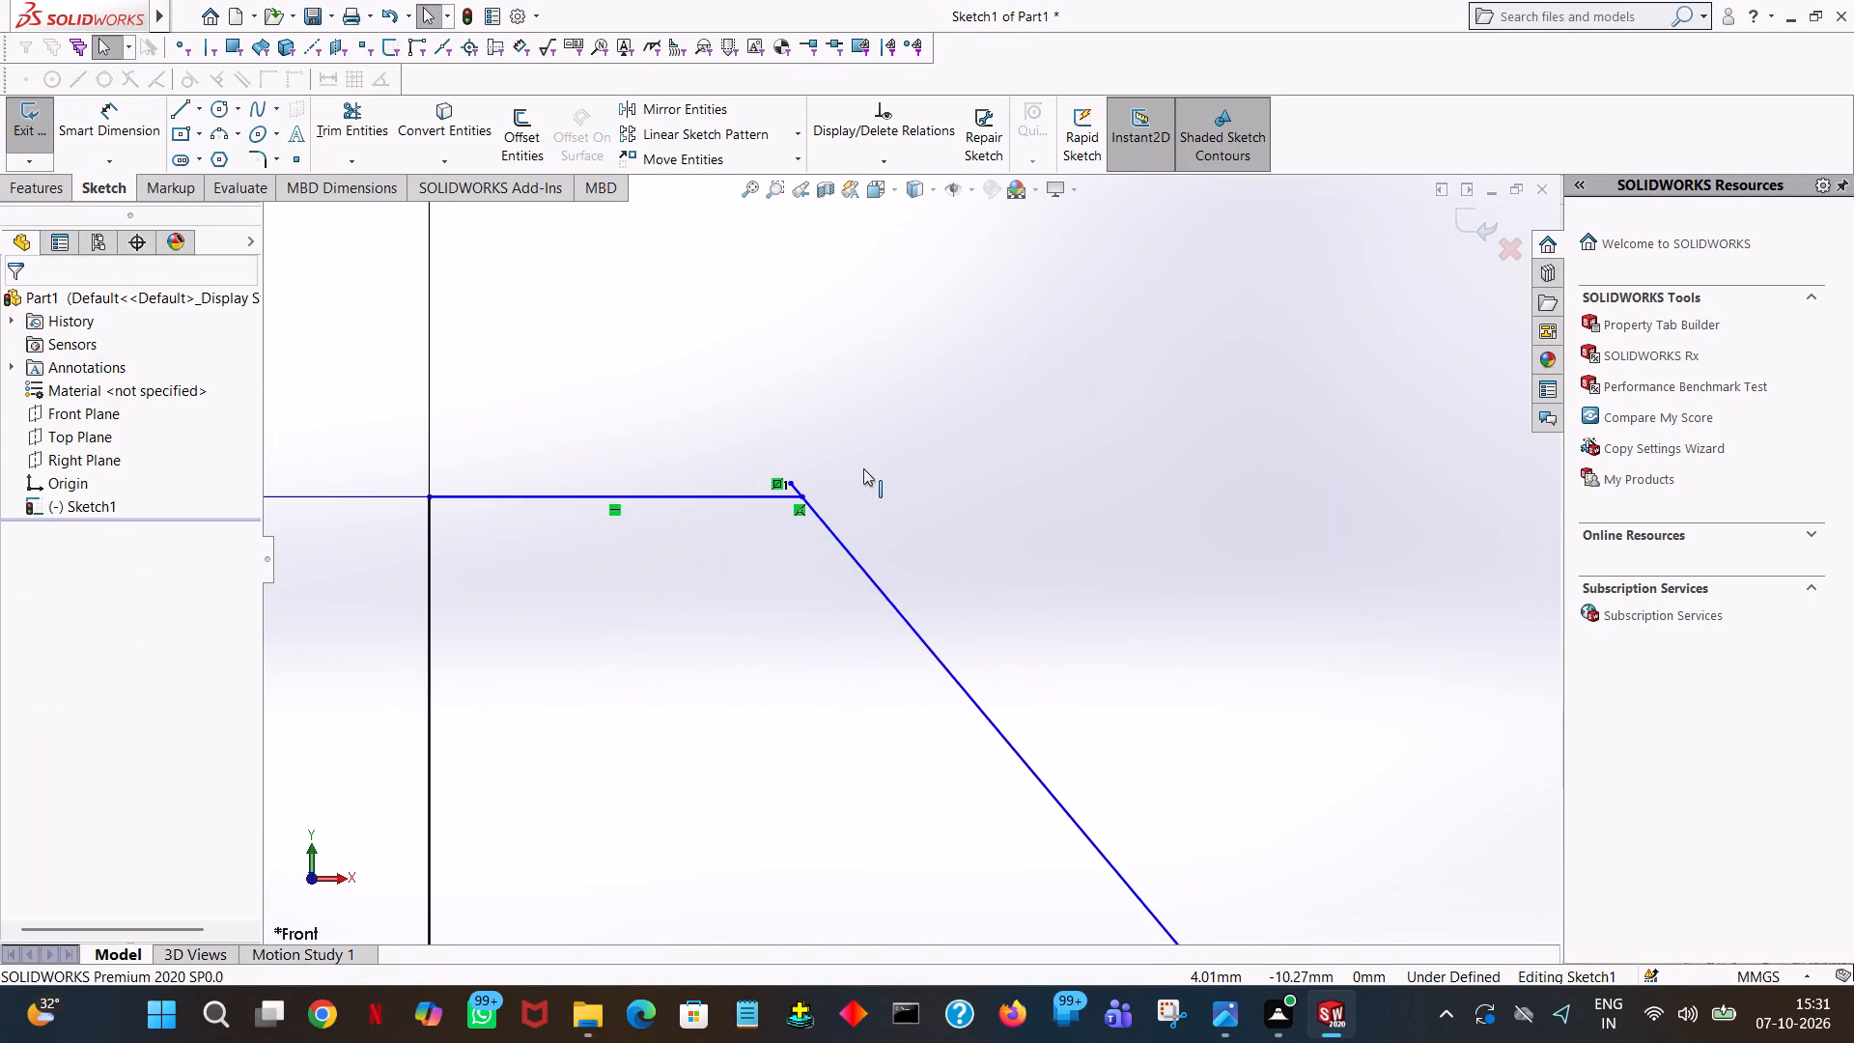
pyautogui.keyDown('ctrl'); pyautogui.scroll(-6, 745, 517); pyautogui.keyUp('ctrl')
pyautogui.click(346, 121)
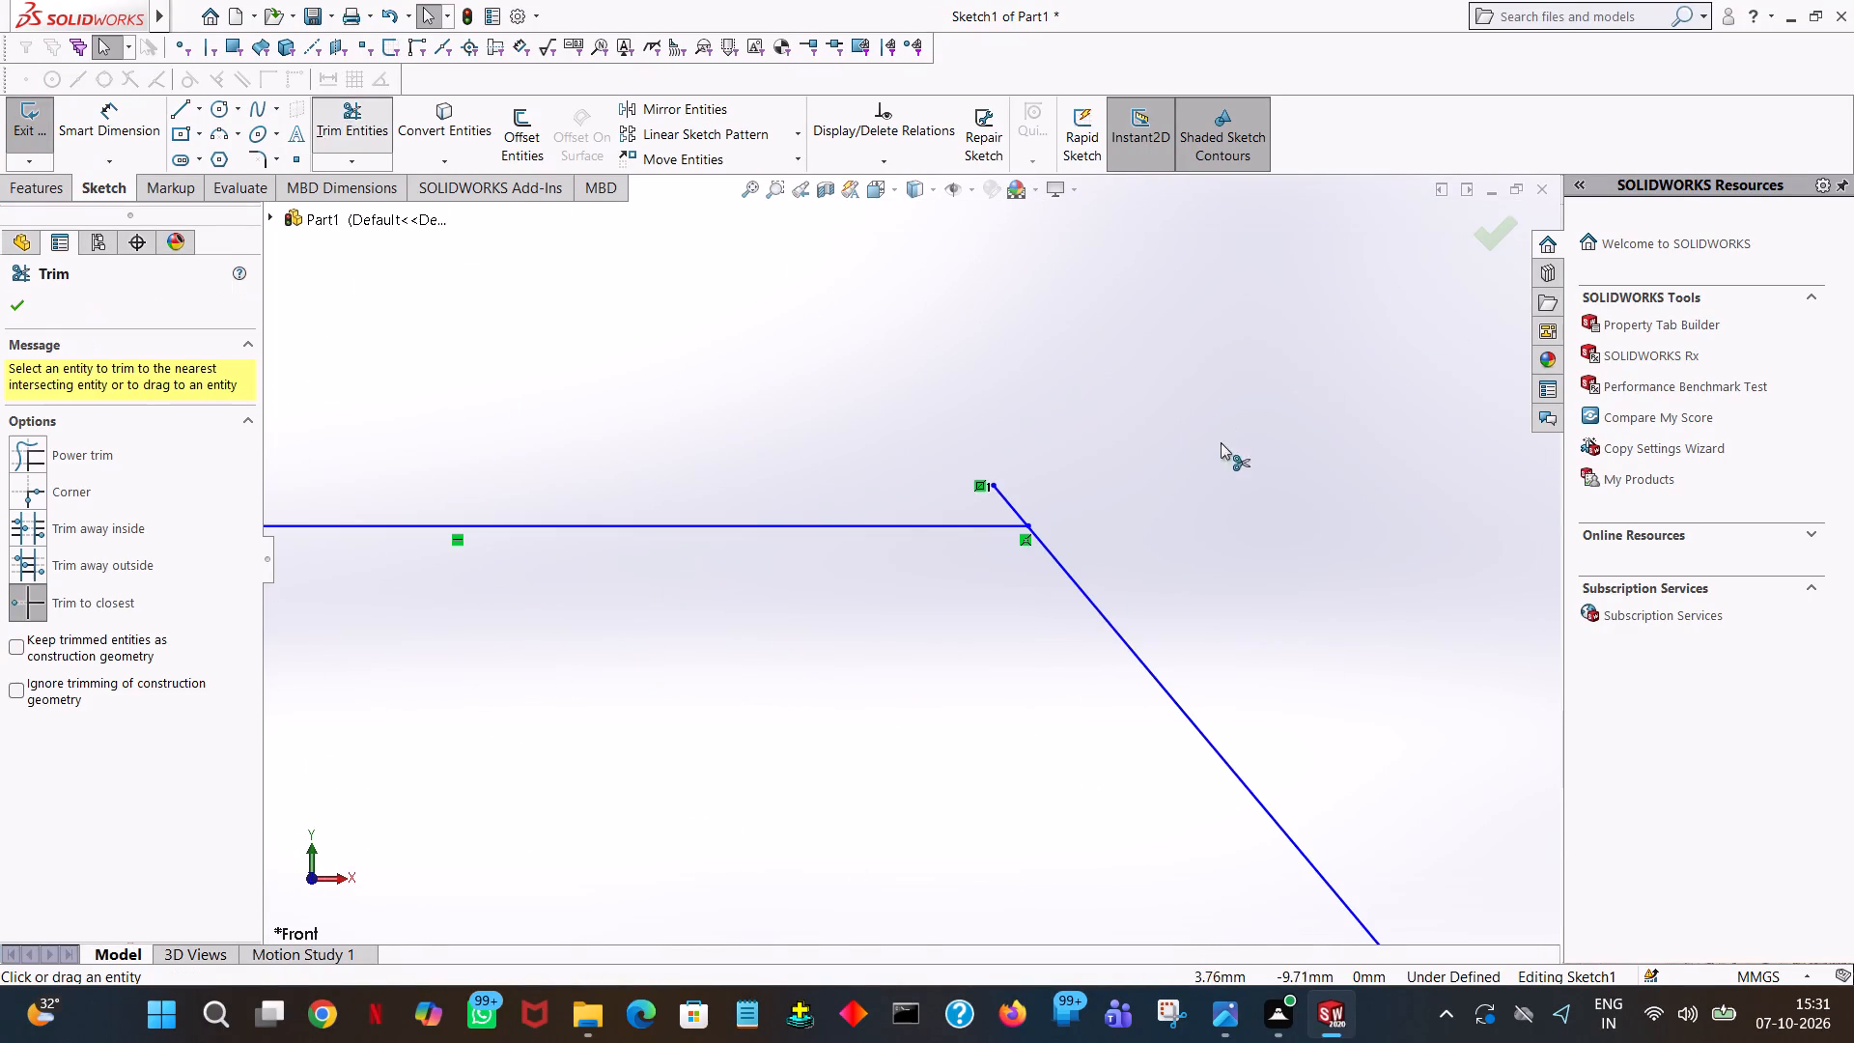
pyautogui.click(1015, 507)
pyautogui.keyDown('ctrl'); pyautogui.scroll(-4, 1271, 485); pyautogui.keyUp('ctrl')
# Trim away the central vertical line between the inner horizontal line and the bottom edge.
pyautogui.keyDown('ctrl'); pyautogui.scroll(7, 1255, 493); pyautogui.keyUp('ctrl')
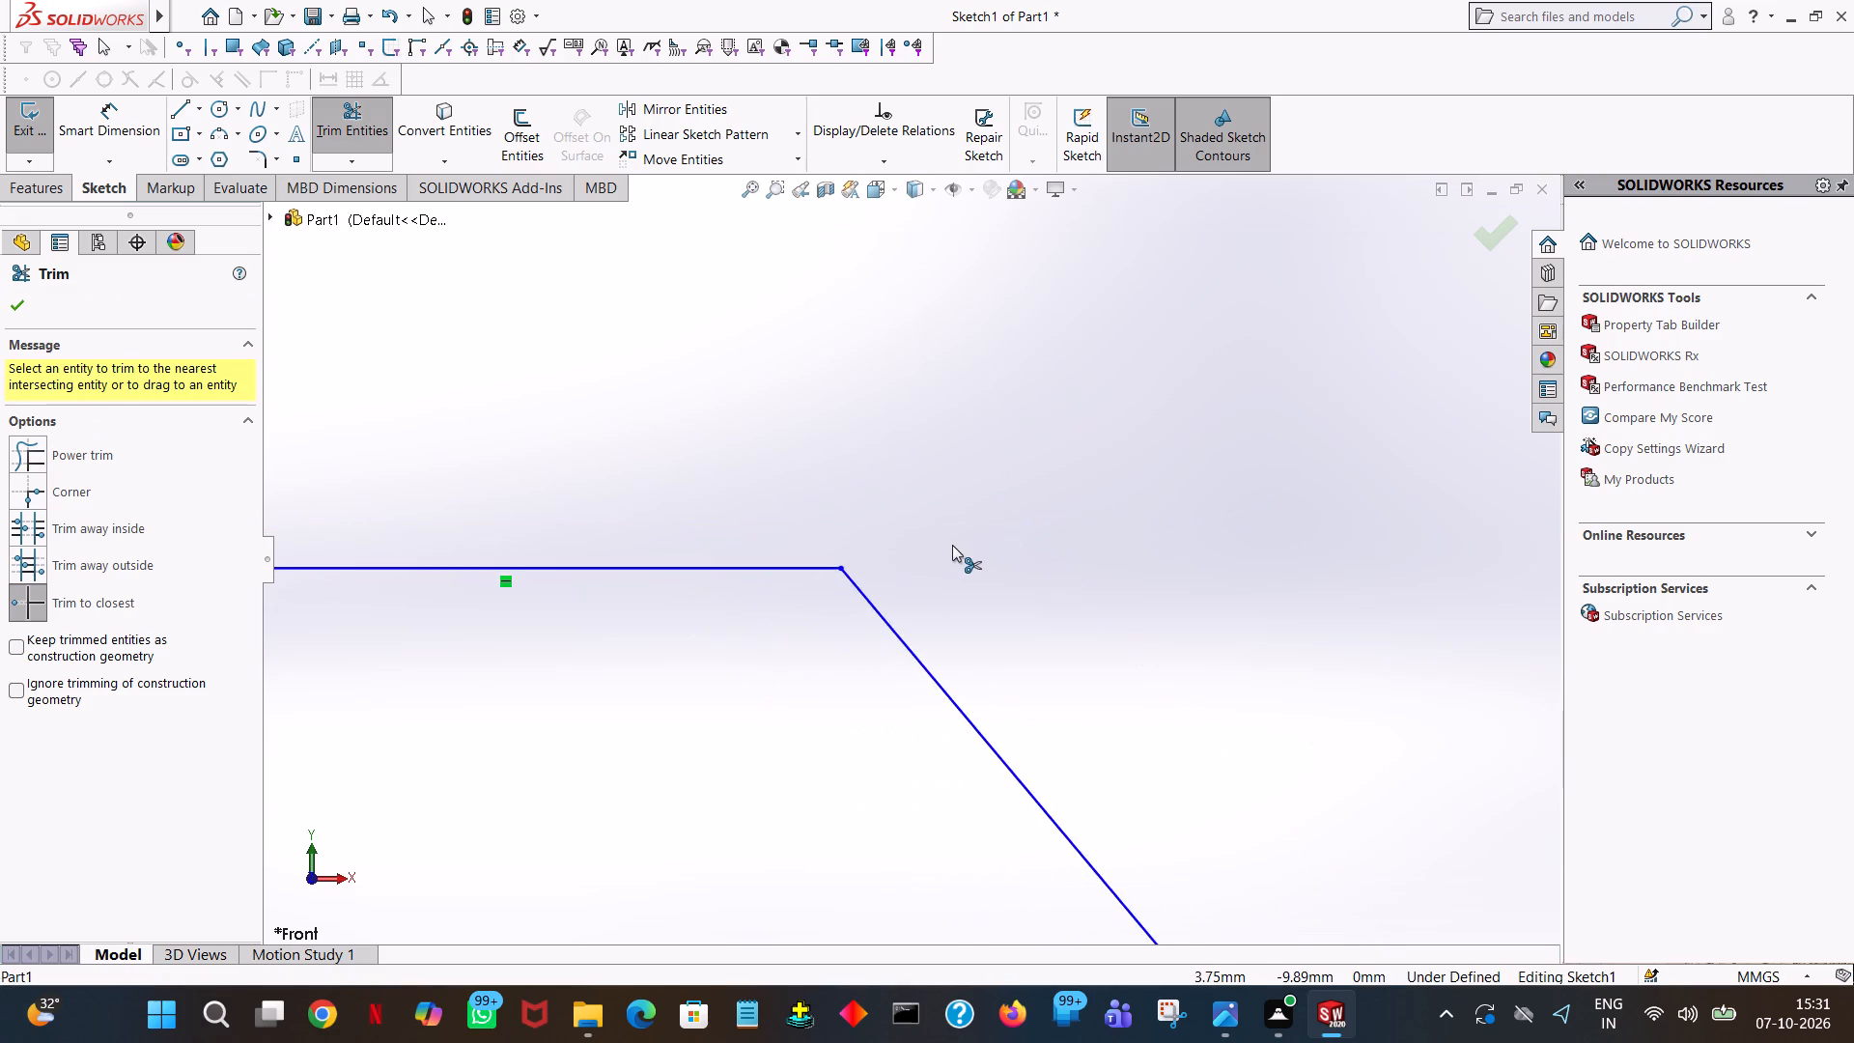
pyautogui.keyDown('ctrl'); pyautogui.scroll(13, 952, 545); pyautogui.keyUp('ctrl')
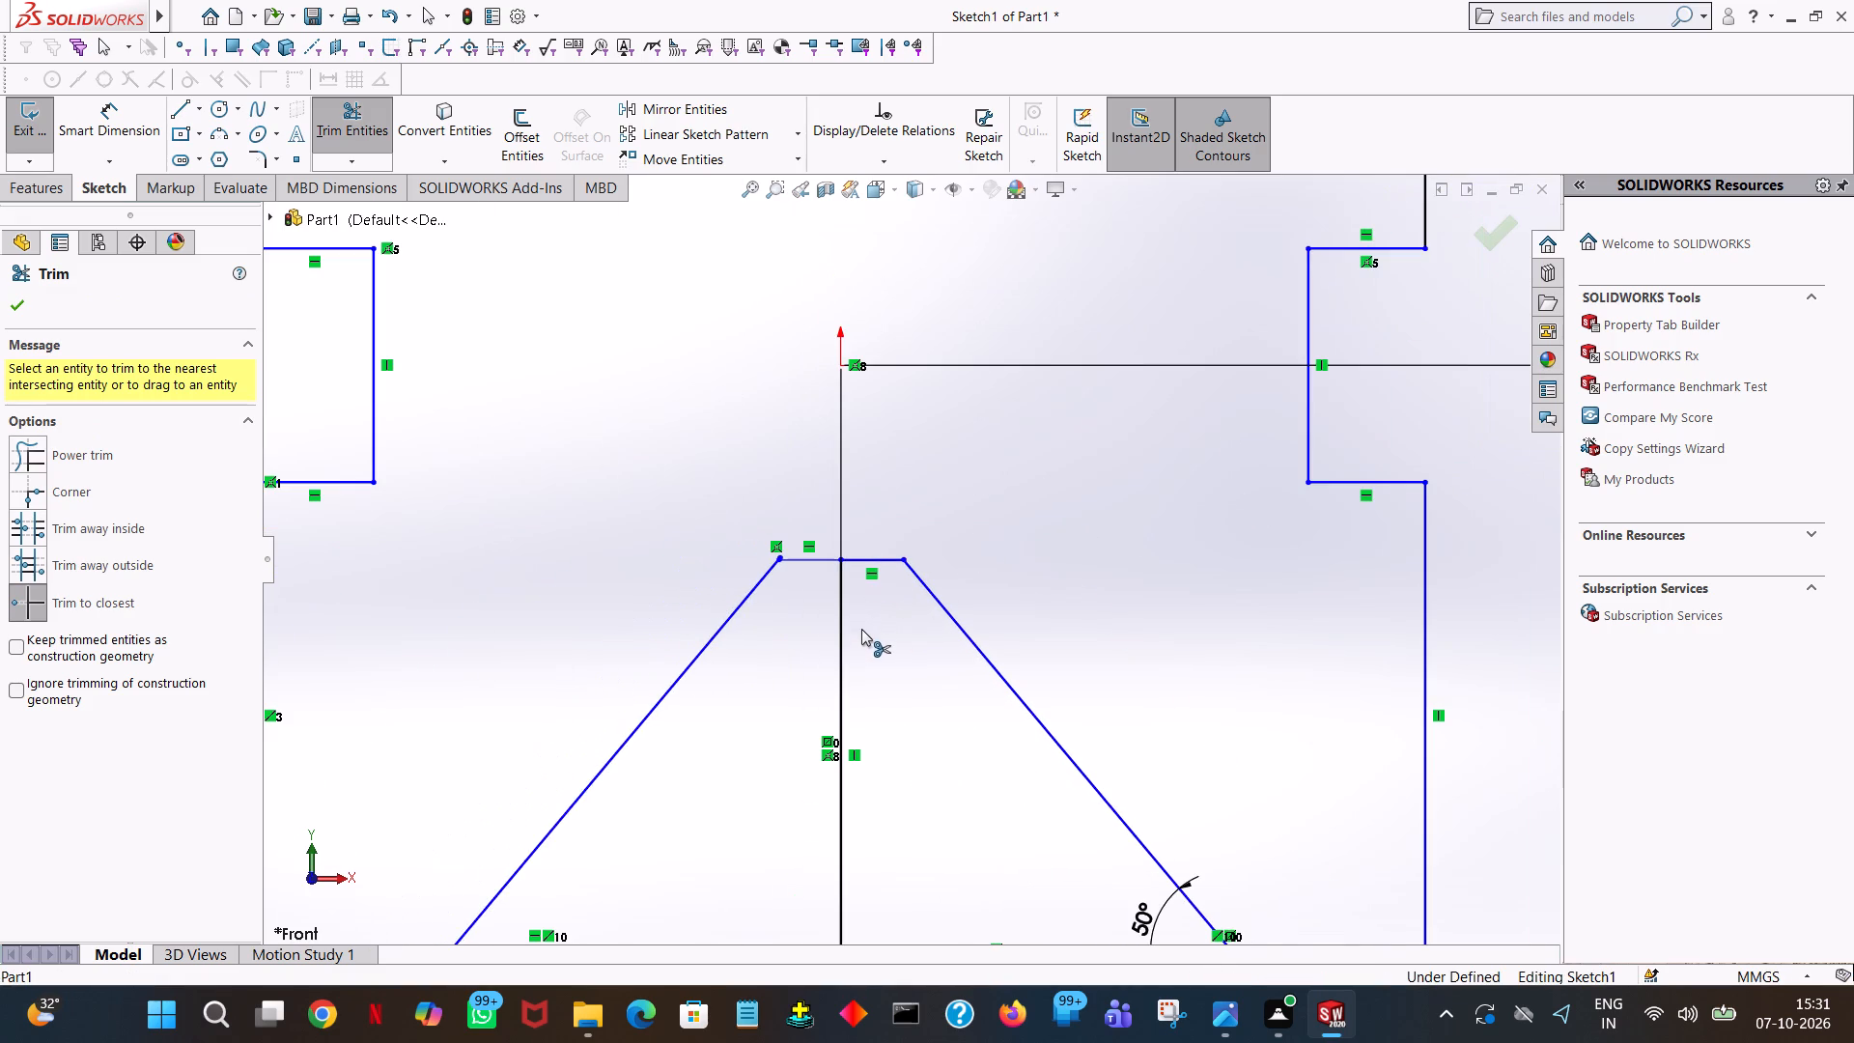
pyautogui.keyDown('ctrl'); pyautogui.scroll(4, 860, 632); pyautogui.keyUp('ctrl')
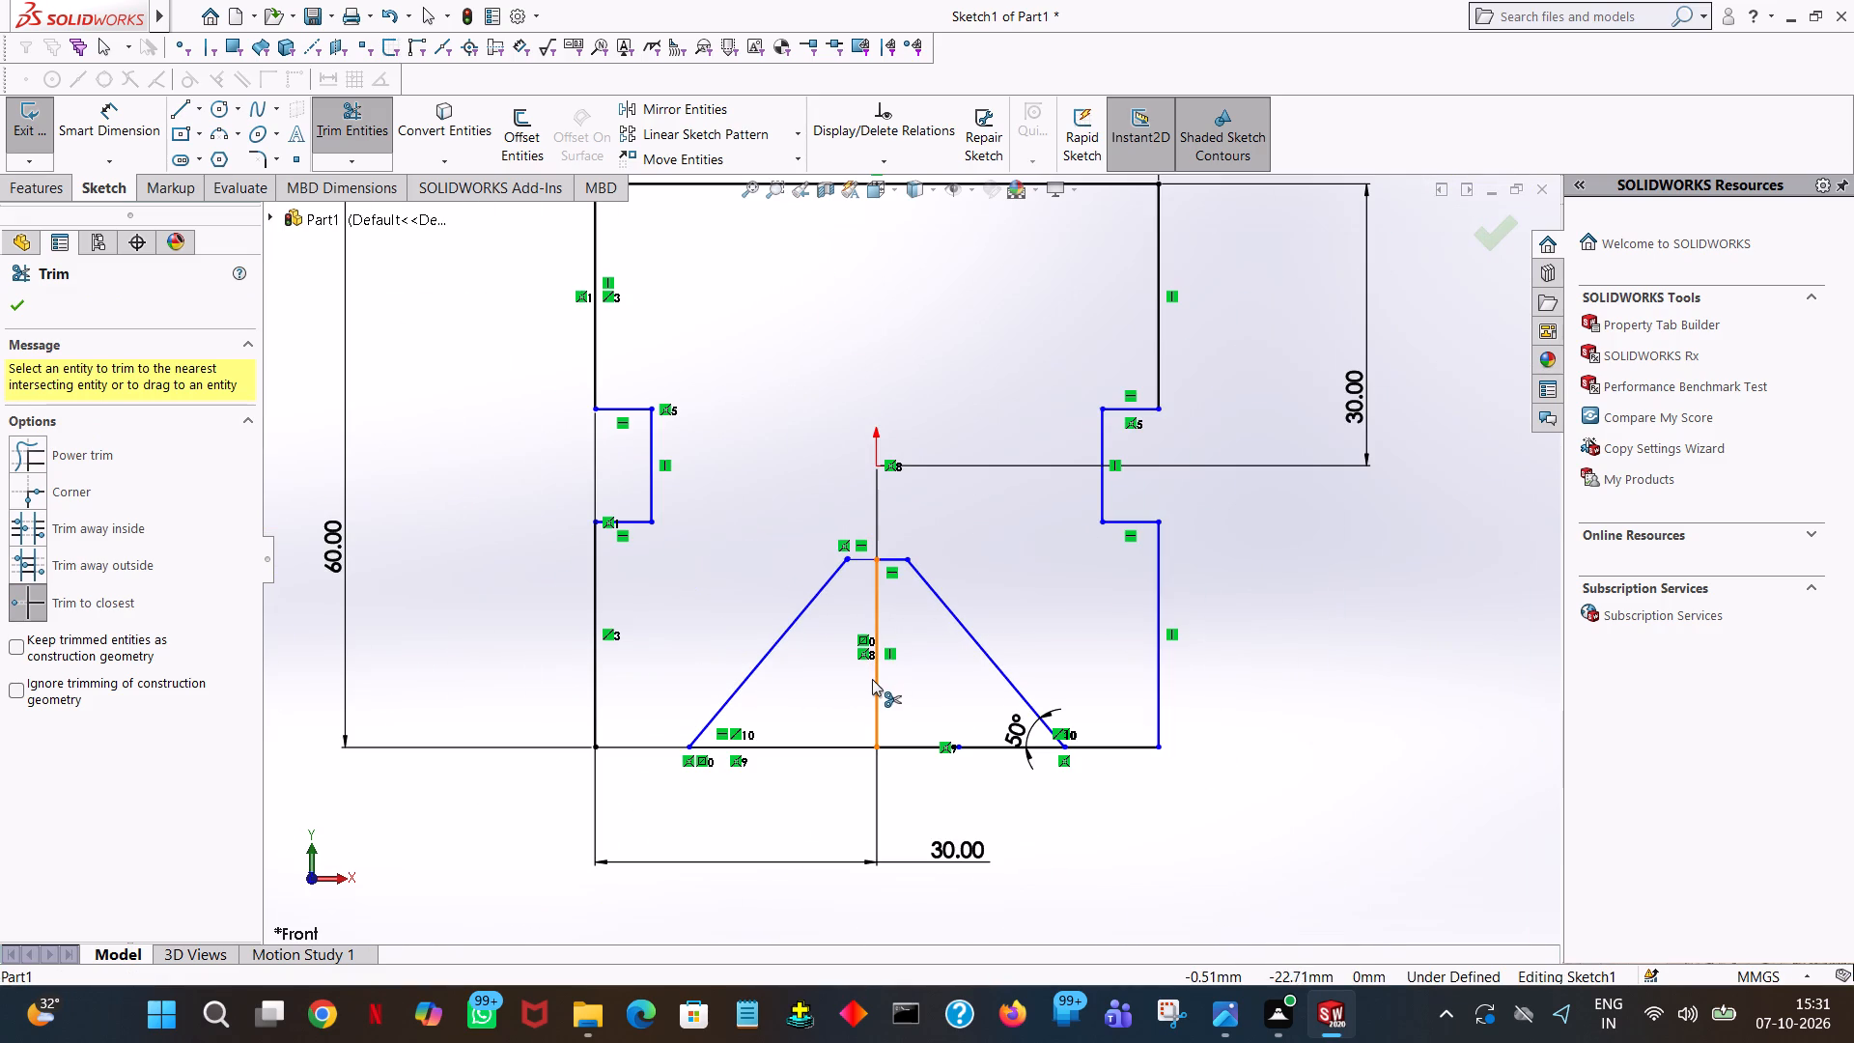
pyautogui.click(872, 679)
pyautogui.doubleClick(880, 696)
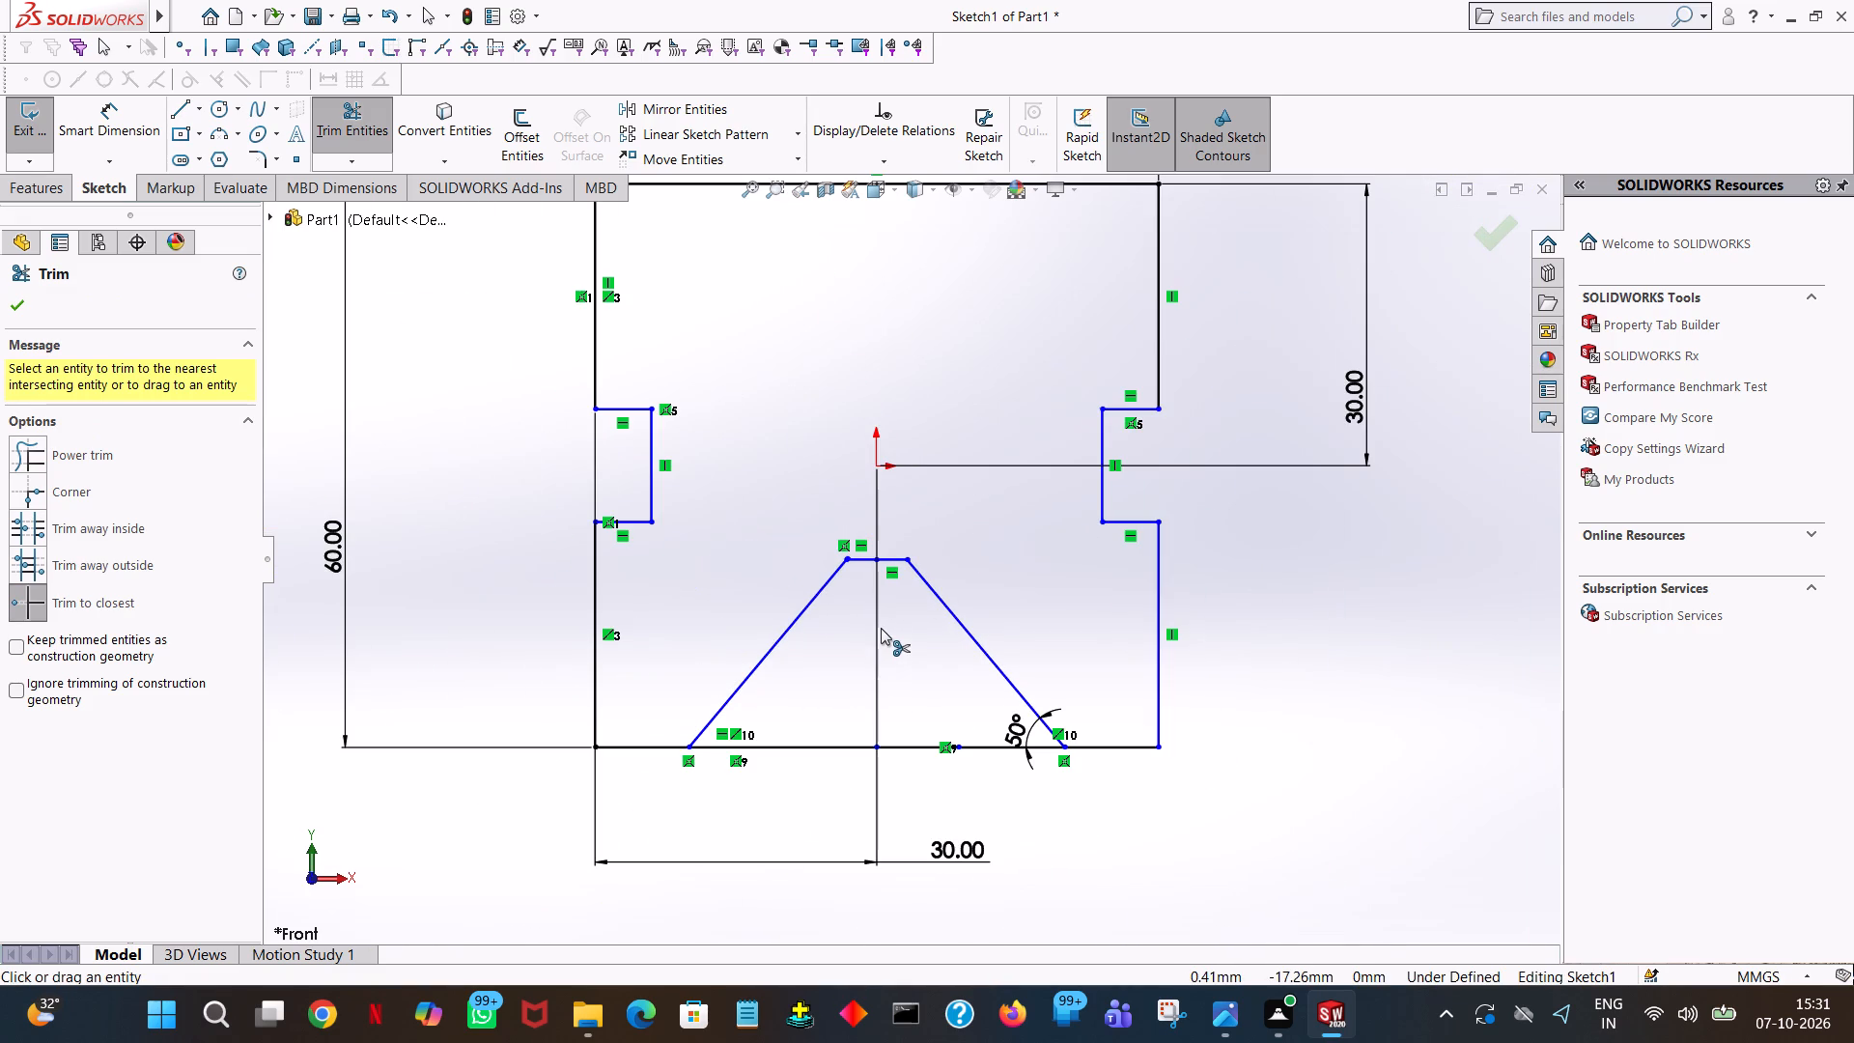
# Draw a horizontal line about 19 mm long from the origin toward the right-hand notch.
pyautogui.keyDown('ctrl'); pyautogui.scroll(-4, 881, 628); pyautogui.keyUp('ctrl')
pyautogui.keyDown('ctrl'); pyautogui.scroll(7, 881, 628); pyautogui.keyUp('ctrl')
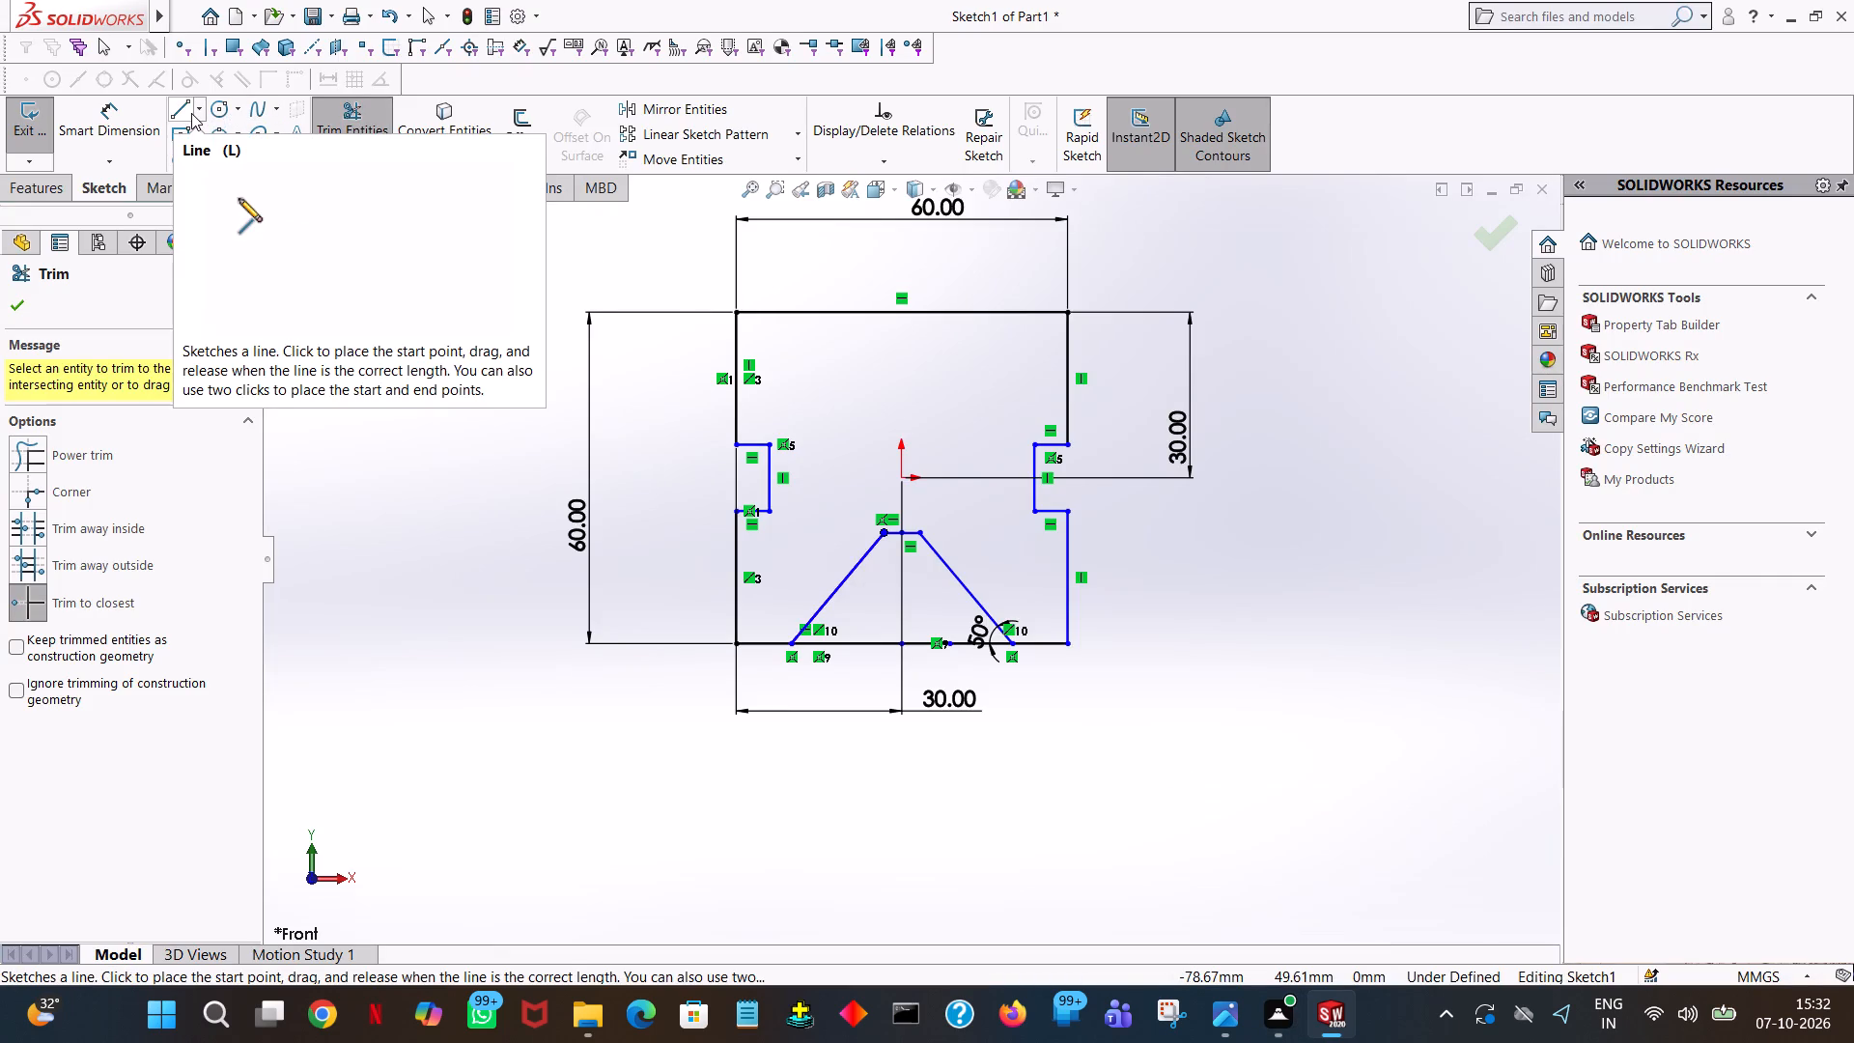
pyautogui.click(191, 113)
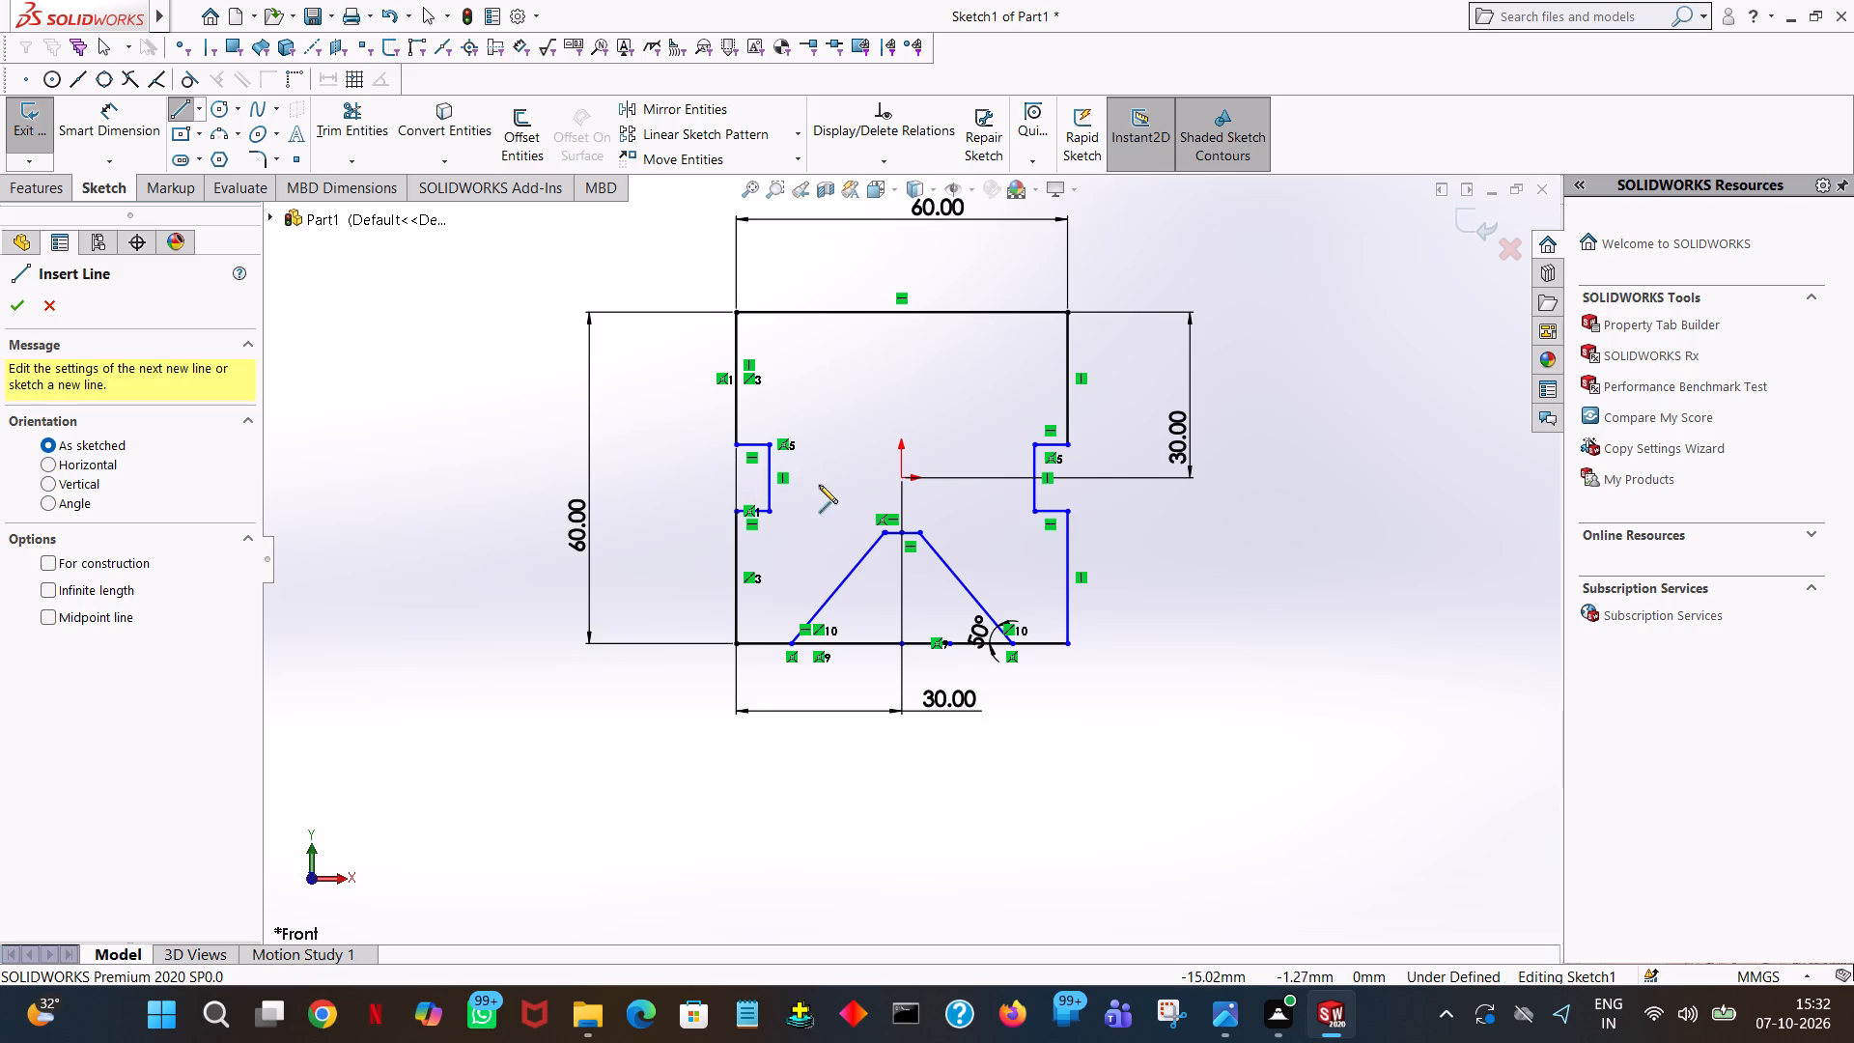
pyautogui.click(900, 478)
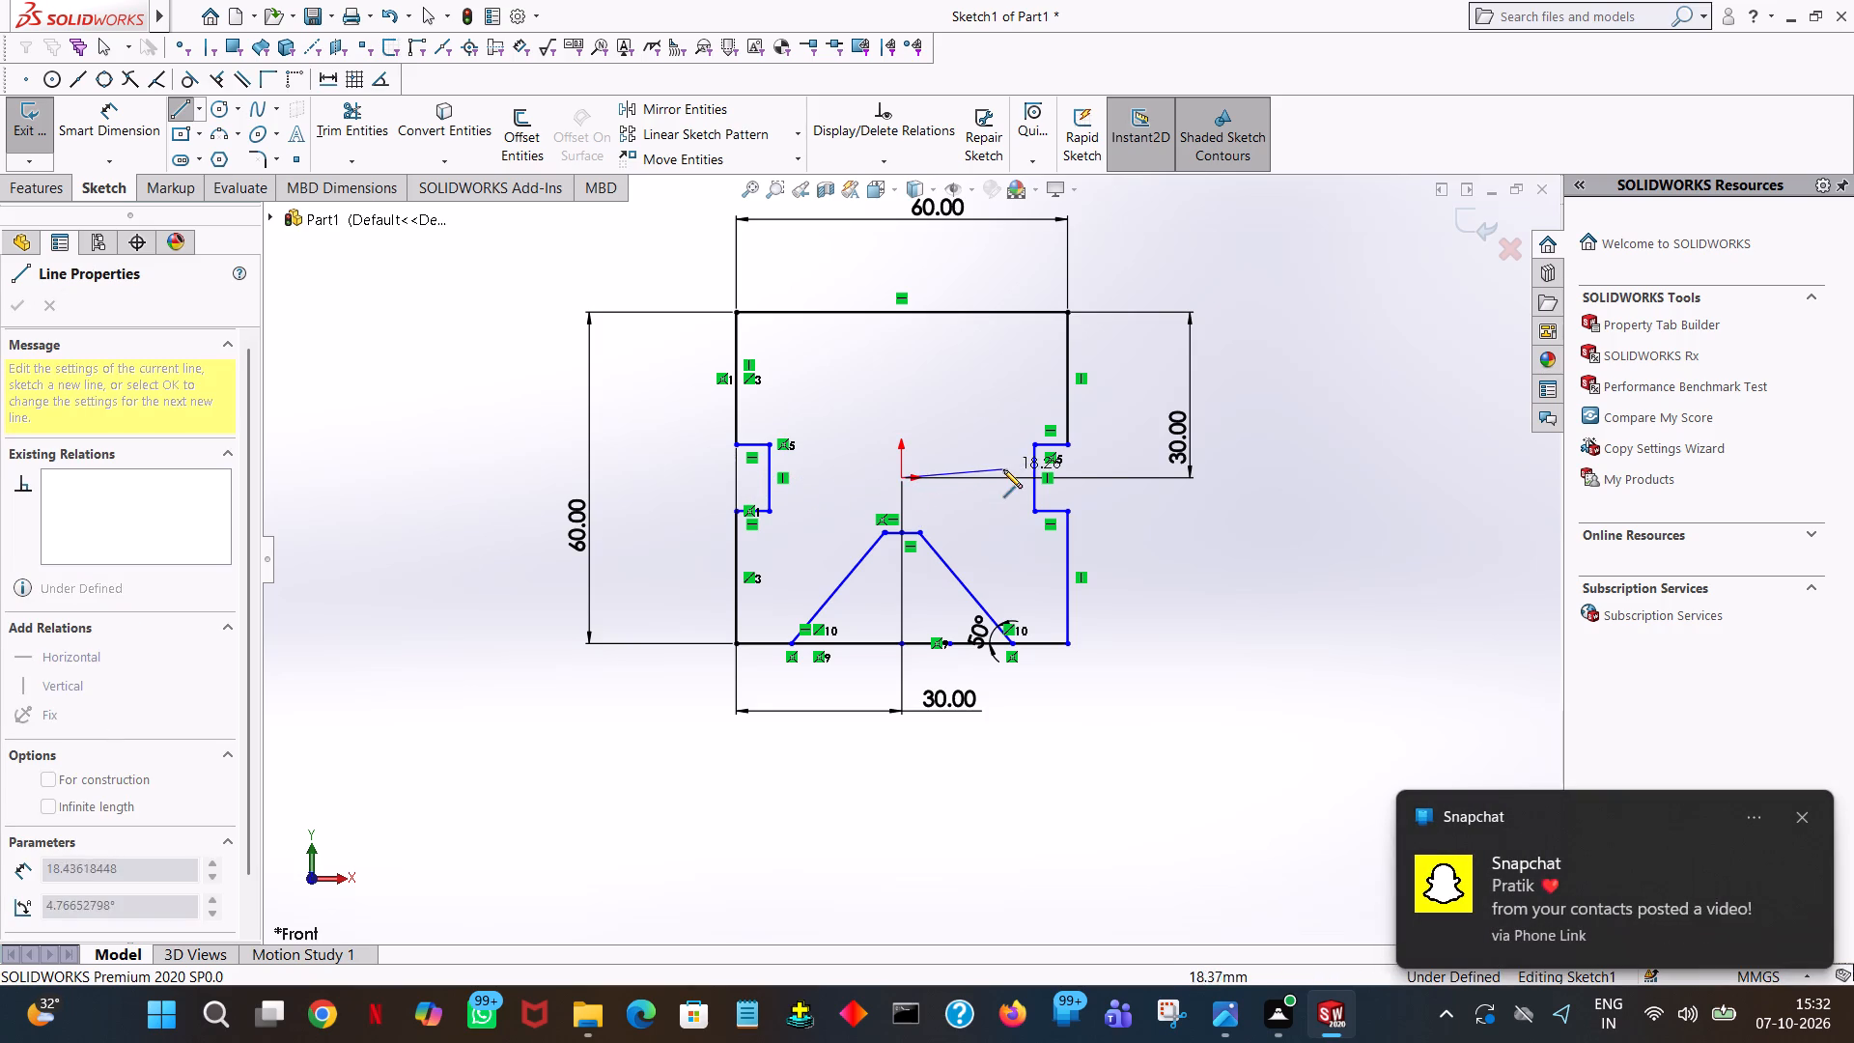
pyautogui.click(1006, 477)
pyautogui.rightClick(1006, 477)
pyautogui.click(1068, 493)
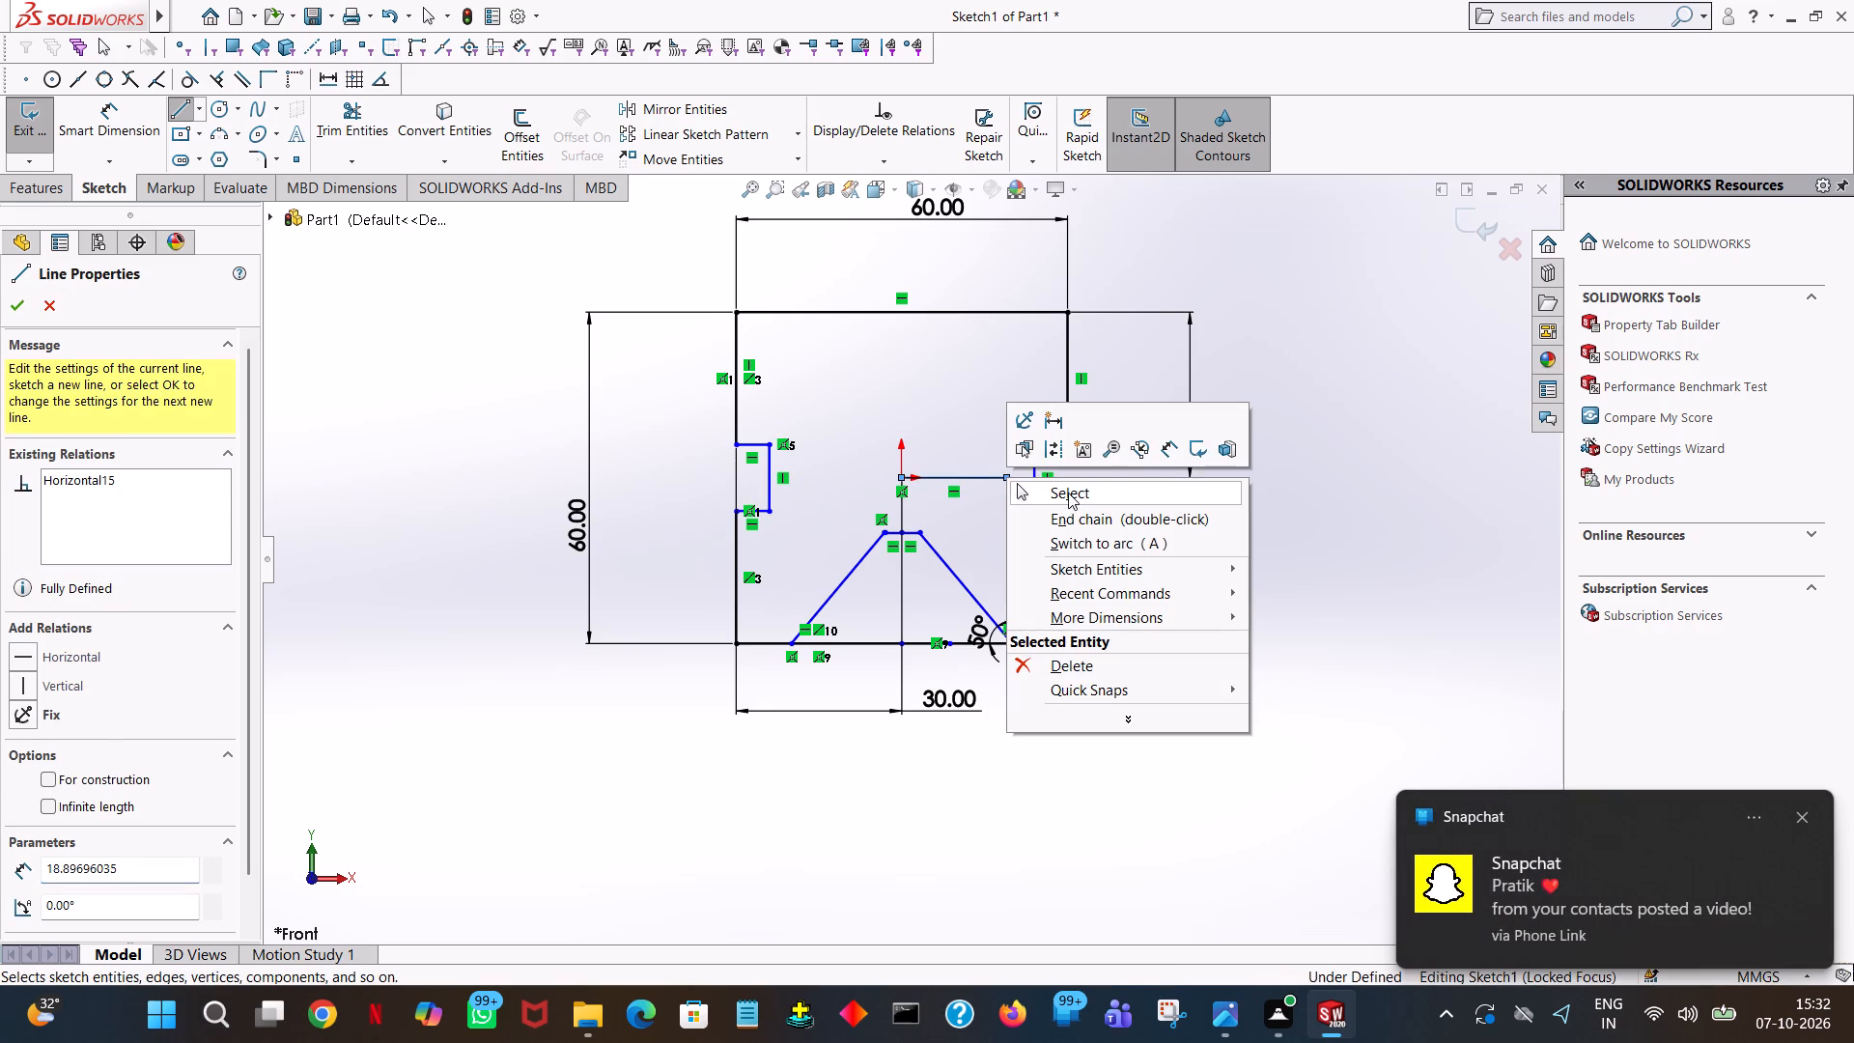
# Mirror the four lines of the bottom cutout about the horizontal line through the origin, keeping the originals.
pyautogui.click(712, 120)
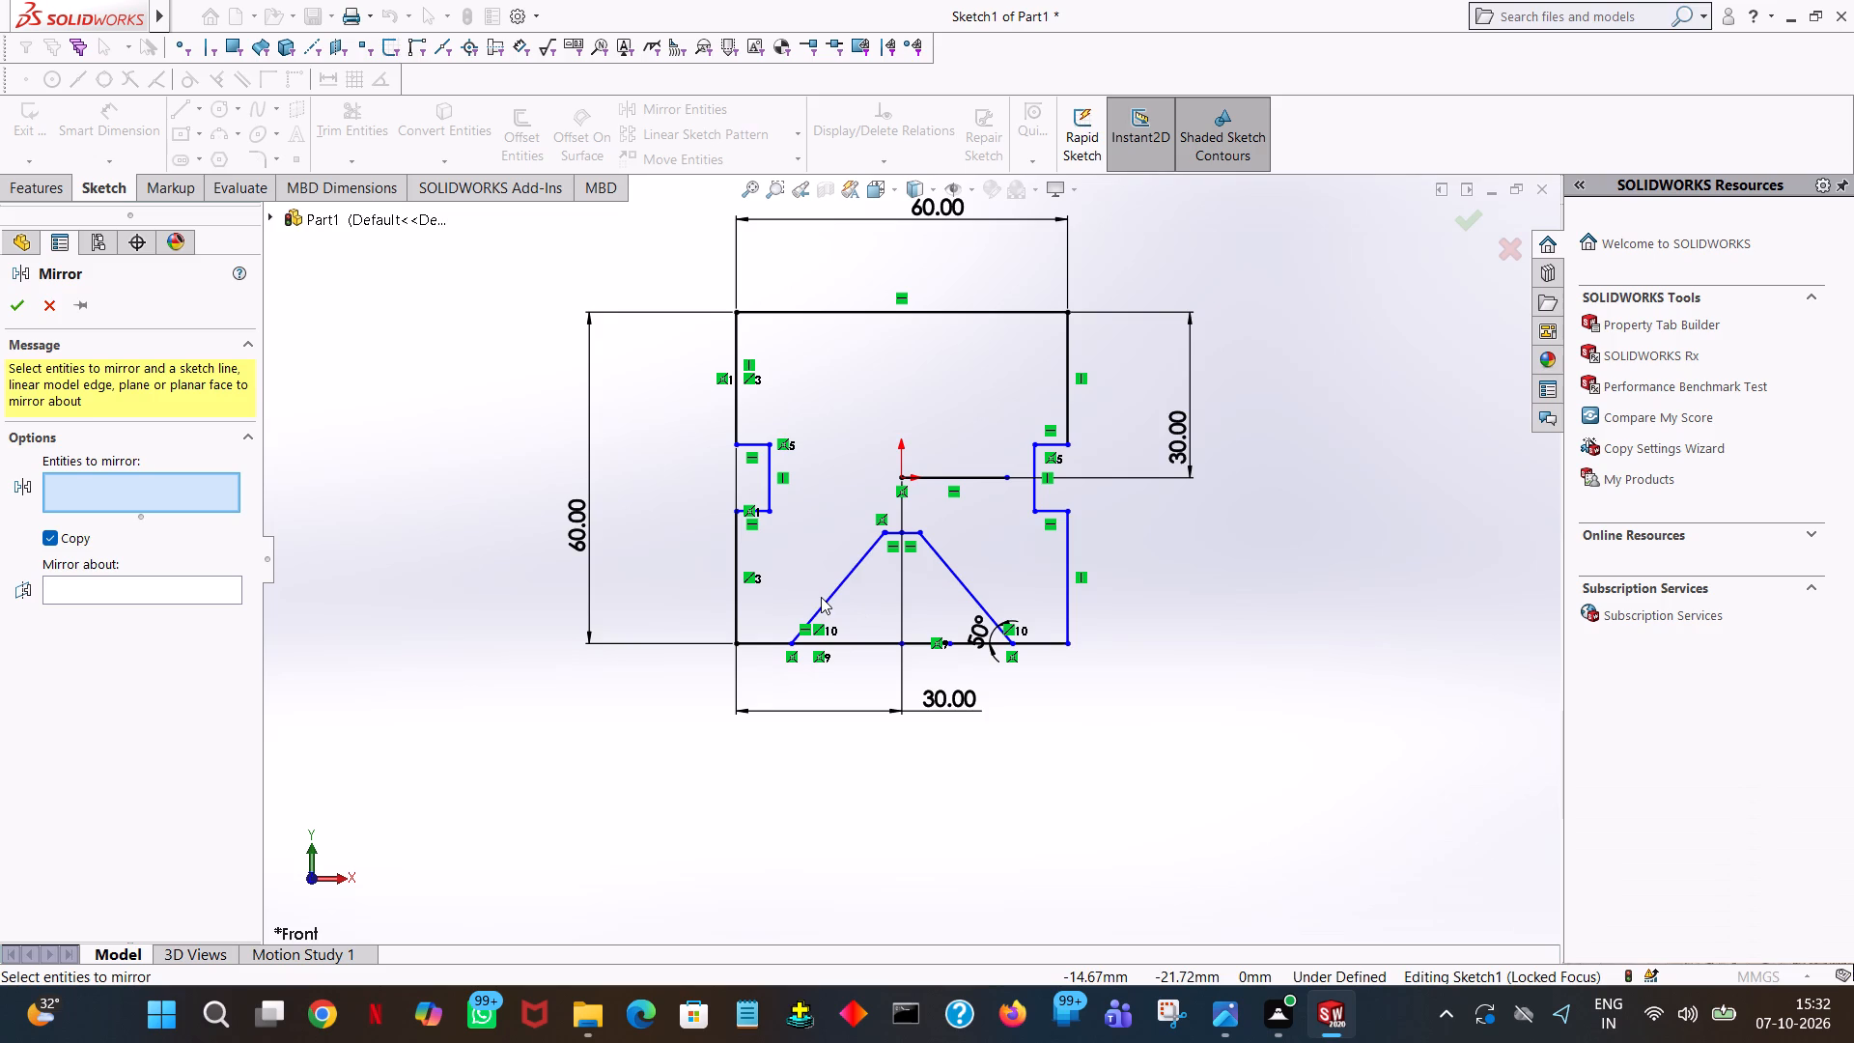
pyautogui.click(829, 603)
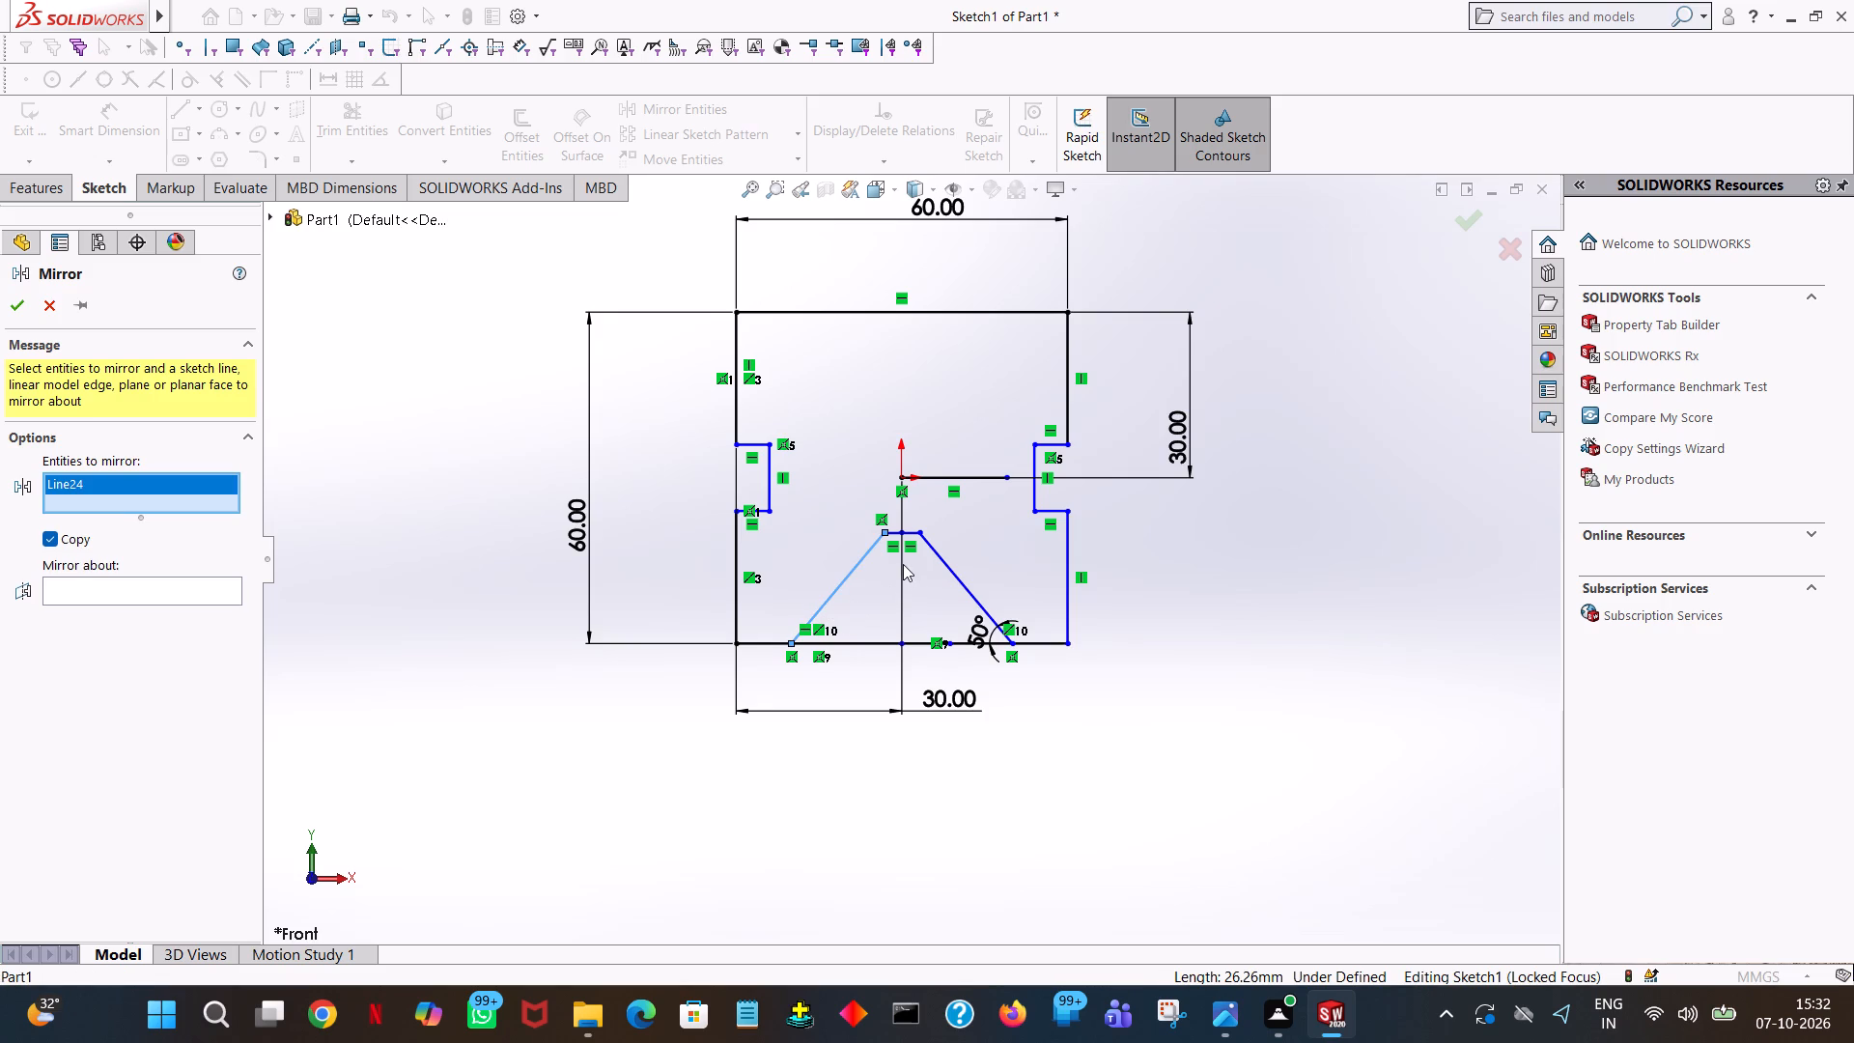
pyautogui.click(909, 536)
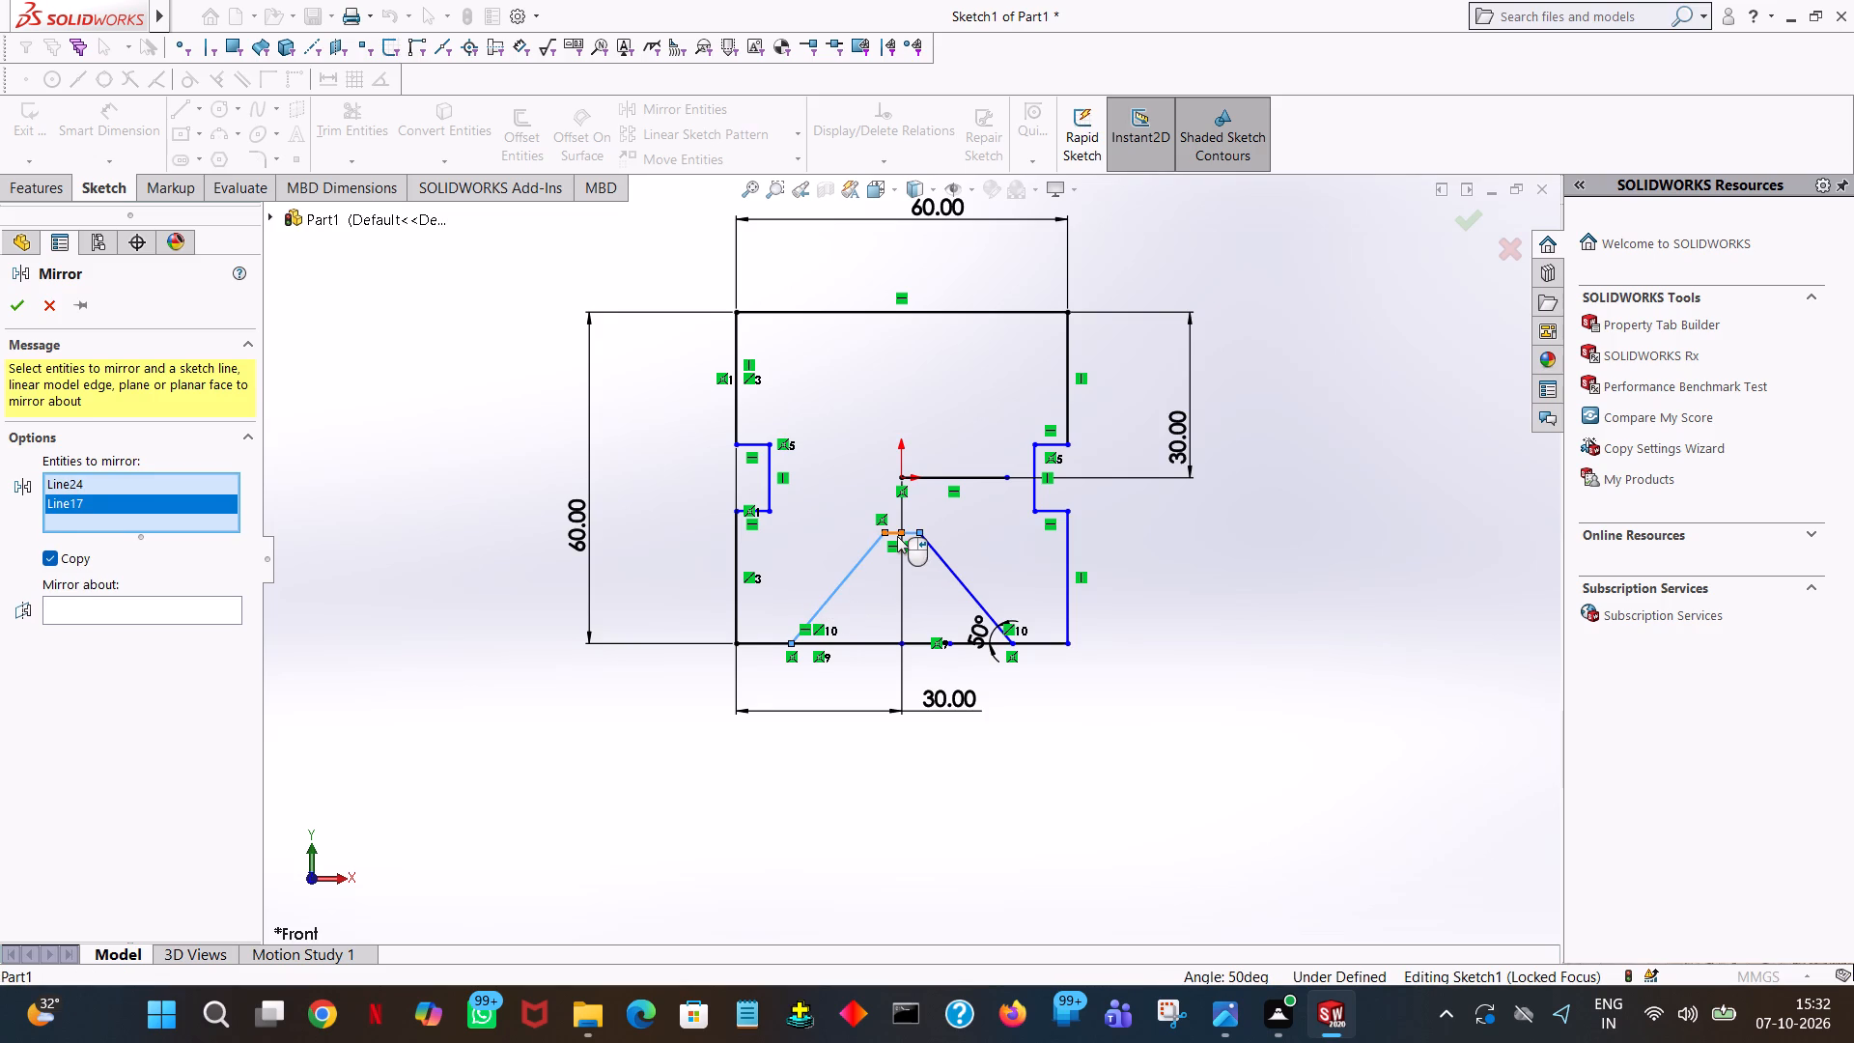
pyautogui.click(894, 536)
pyautogui.click(957, 572)
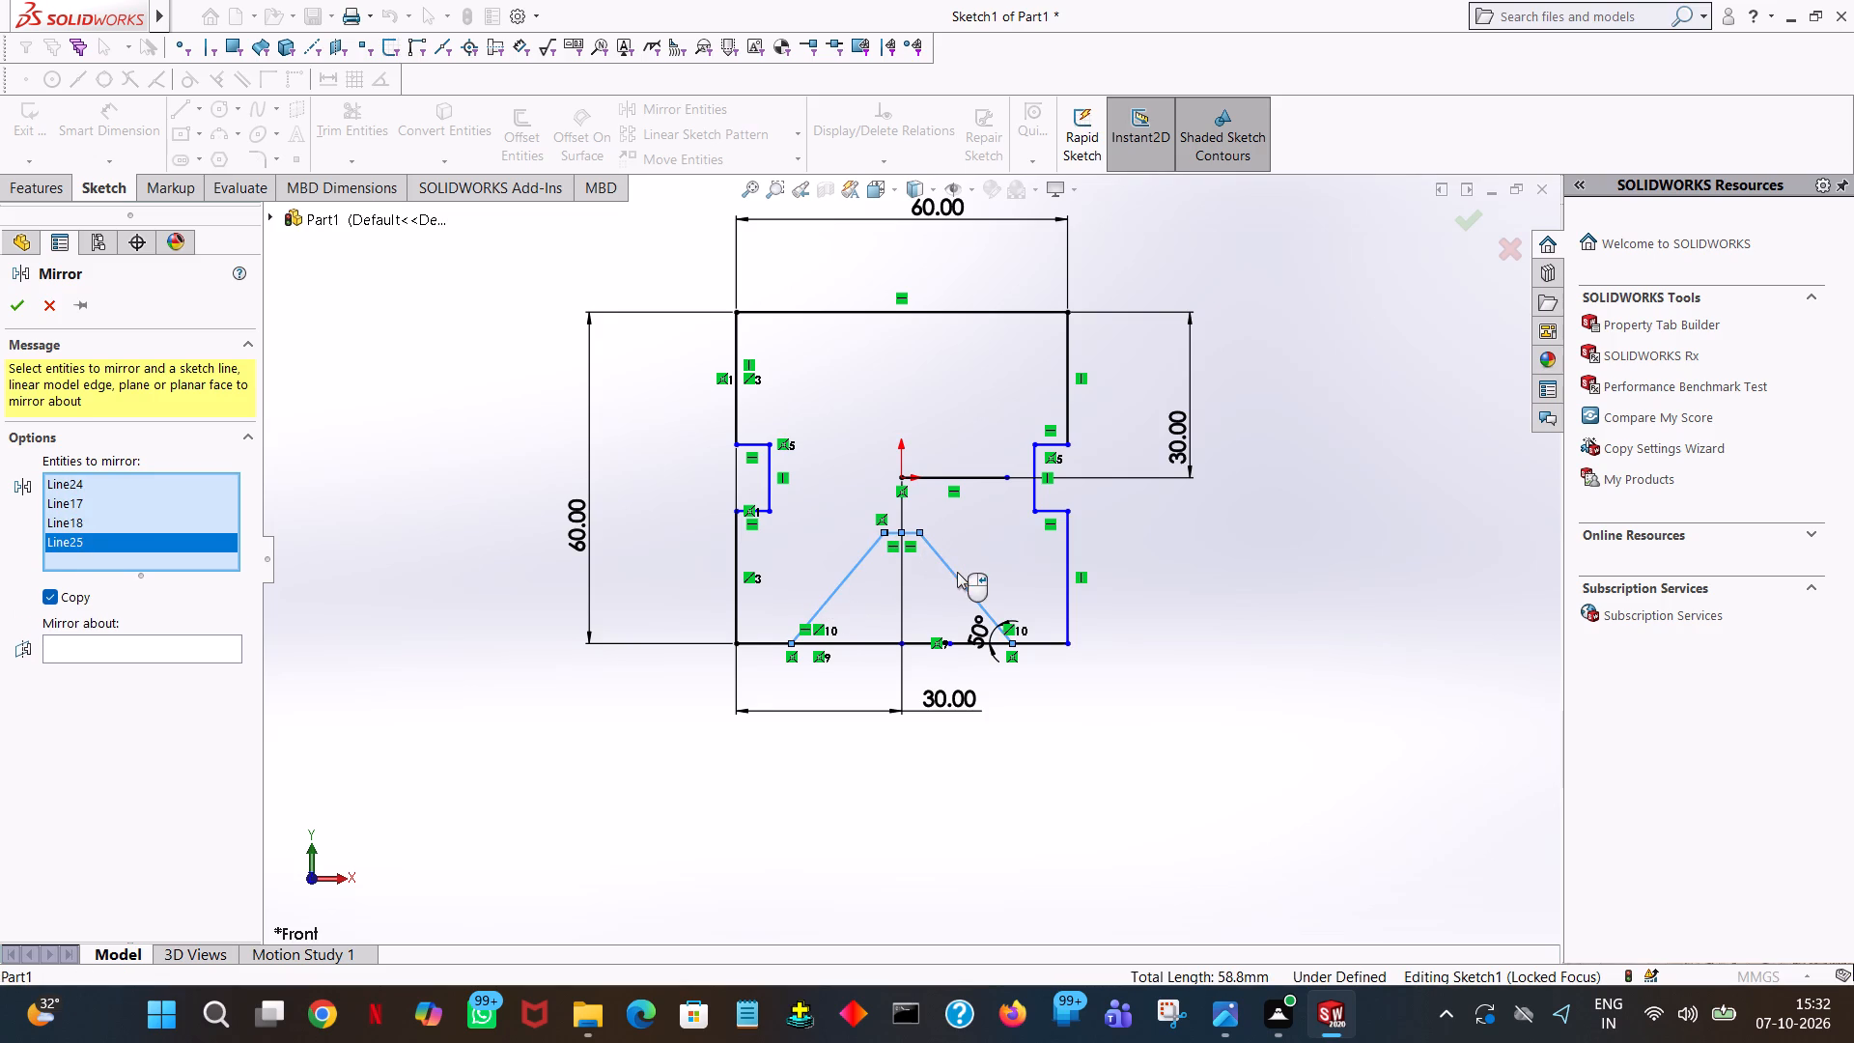
pyautogui.click(77, 639)
pyautogui.click(954, 478)
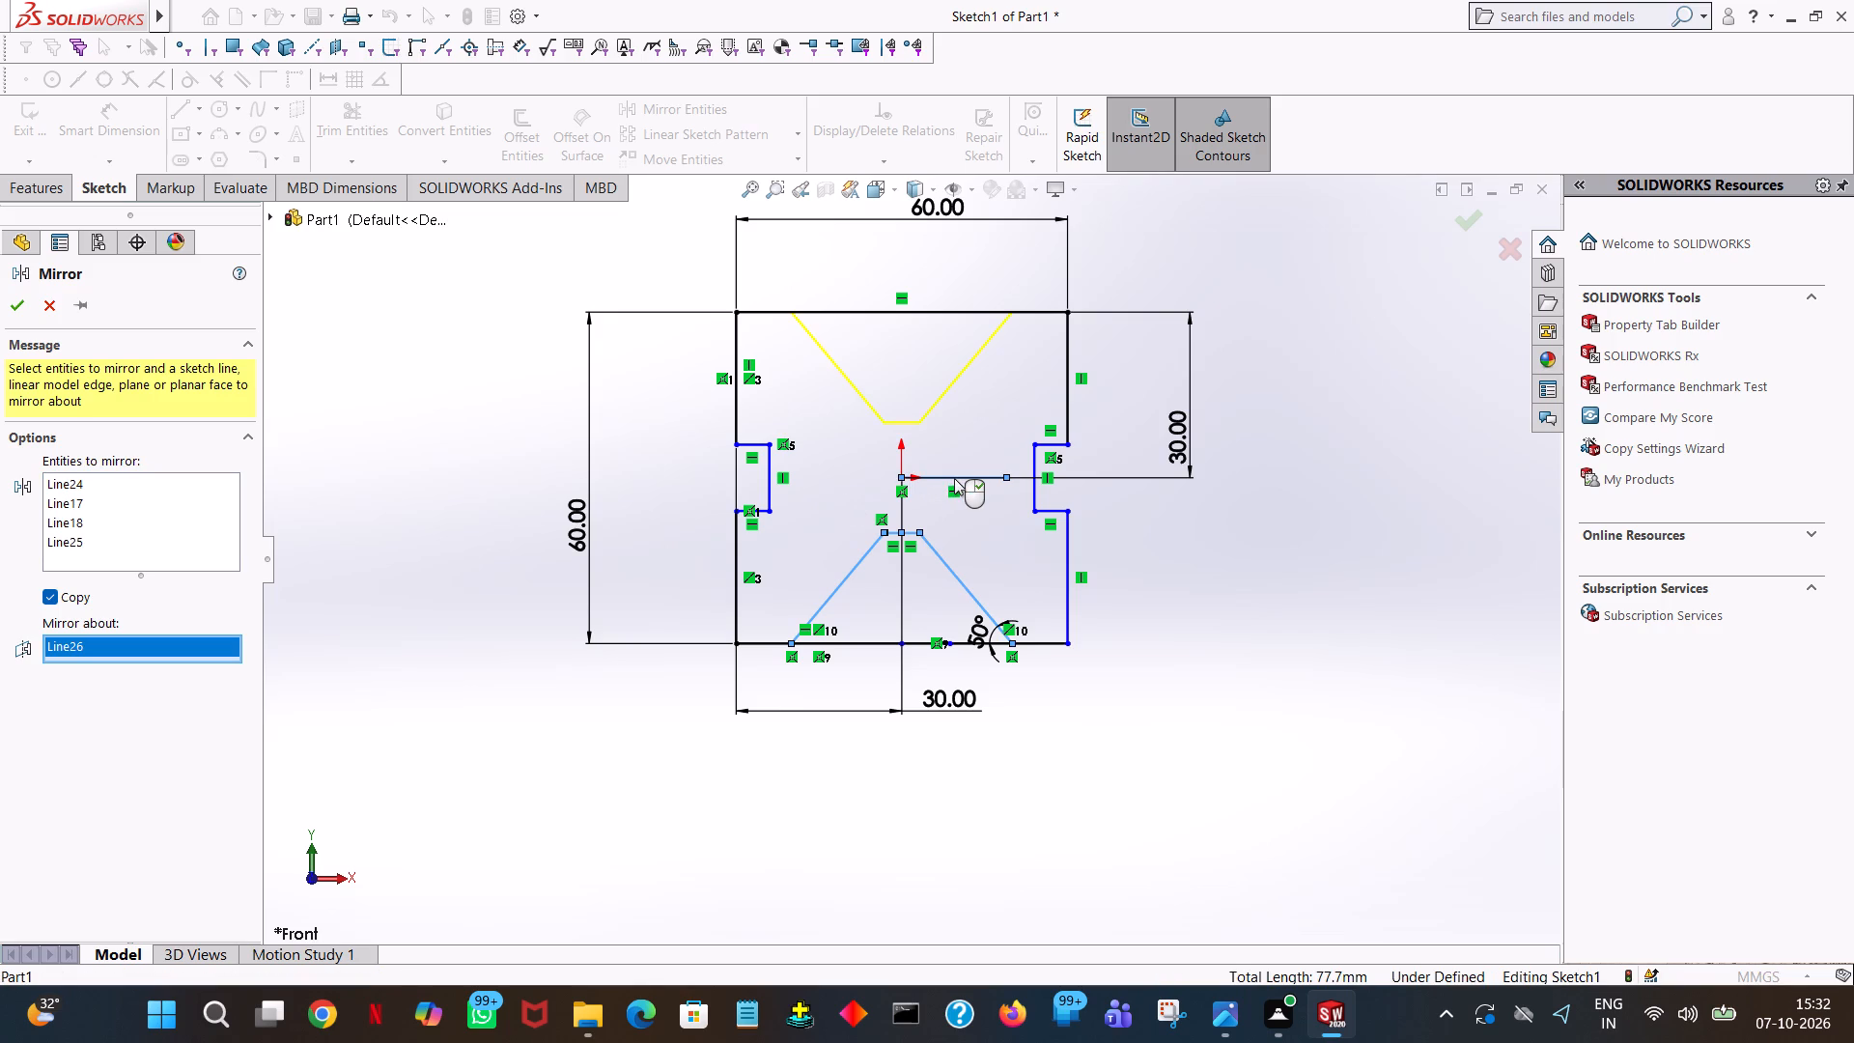
pyautogui.click(23, 304)
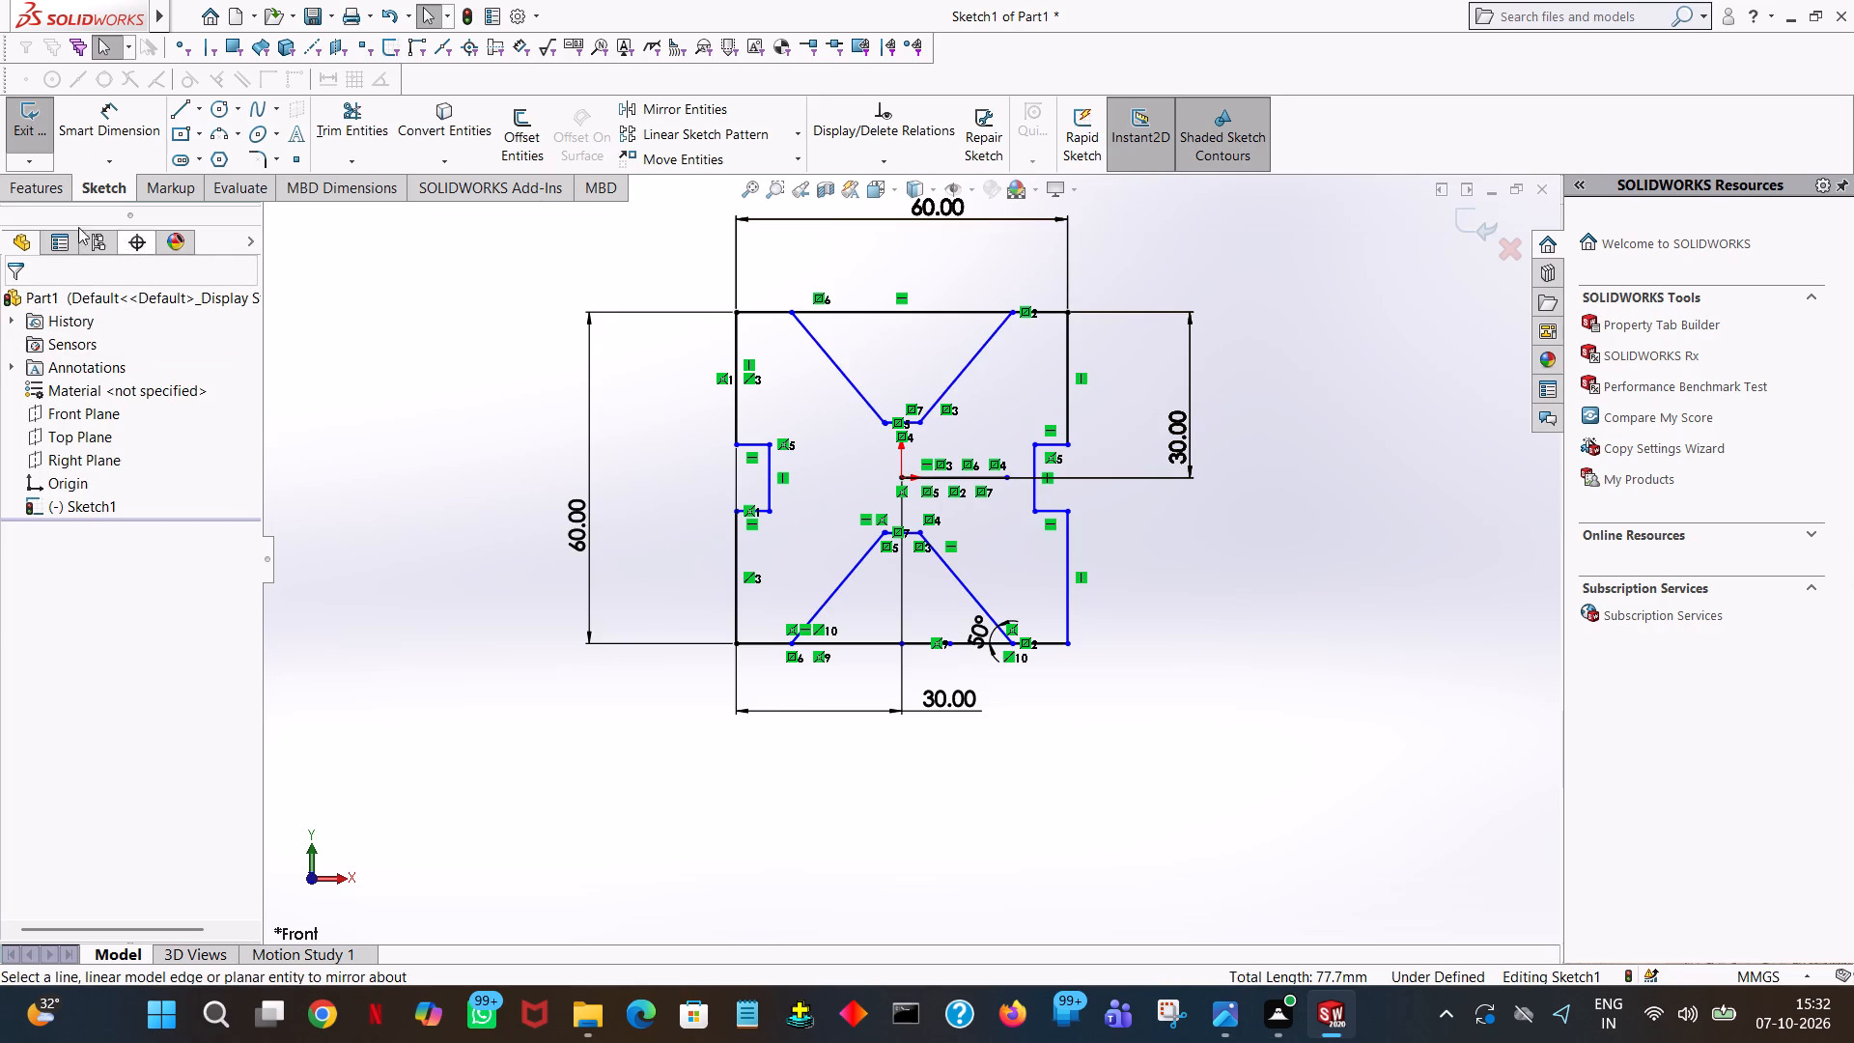
# Trim away the top edge between the mirrored slanted lines and the bottom edge from the left slanted line to the centre.
pyautogui.click(323, 125)
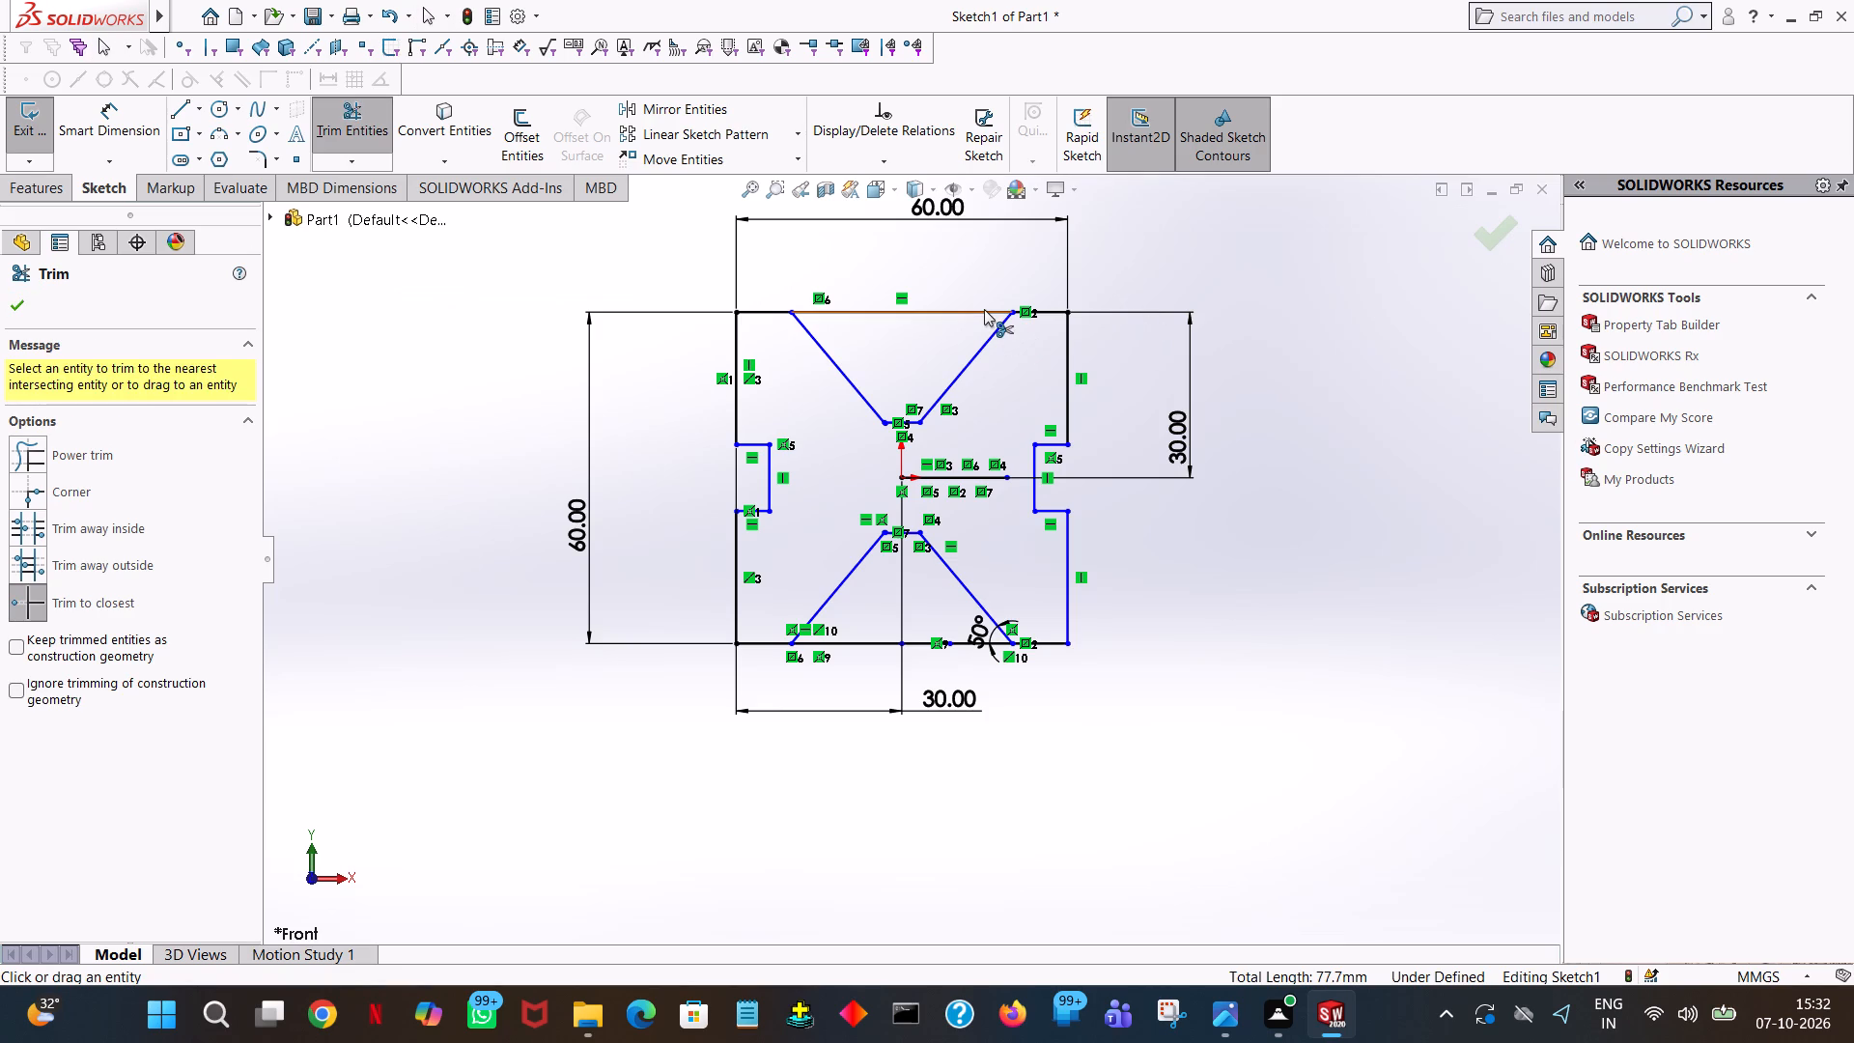
pyautogui.click(984, 309)
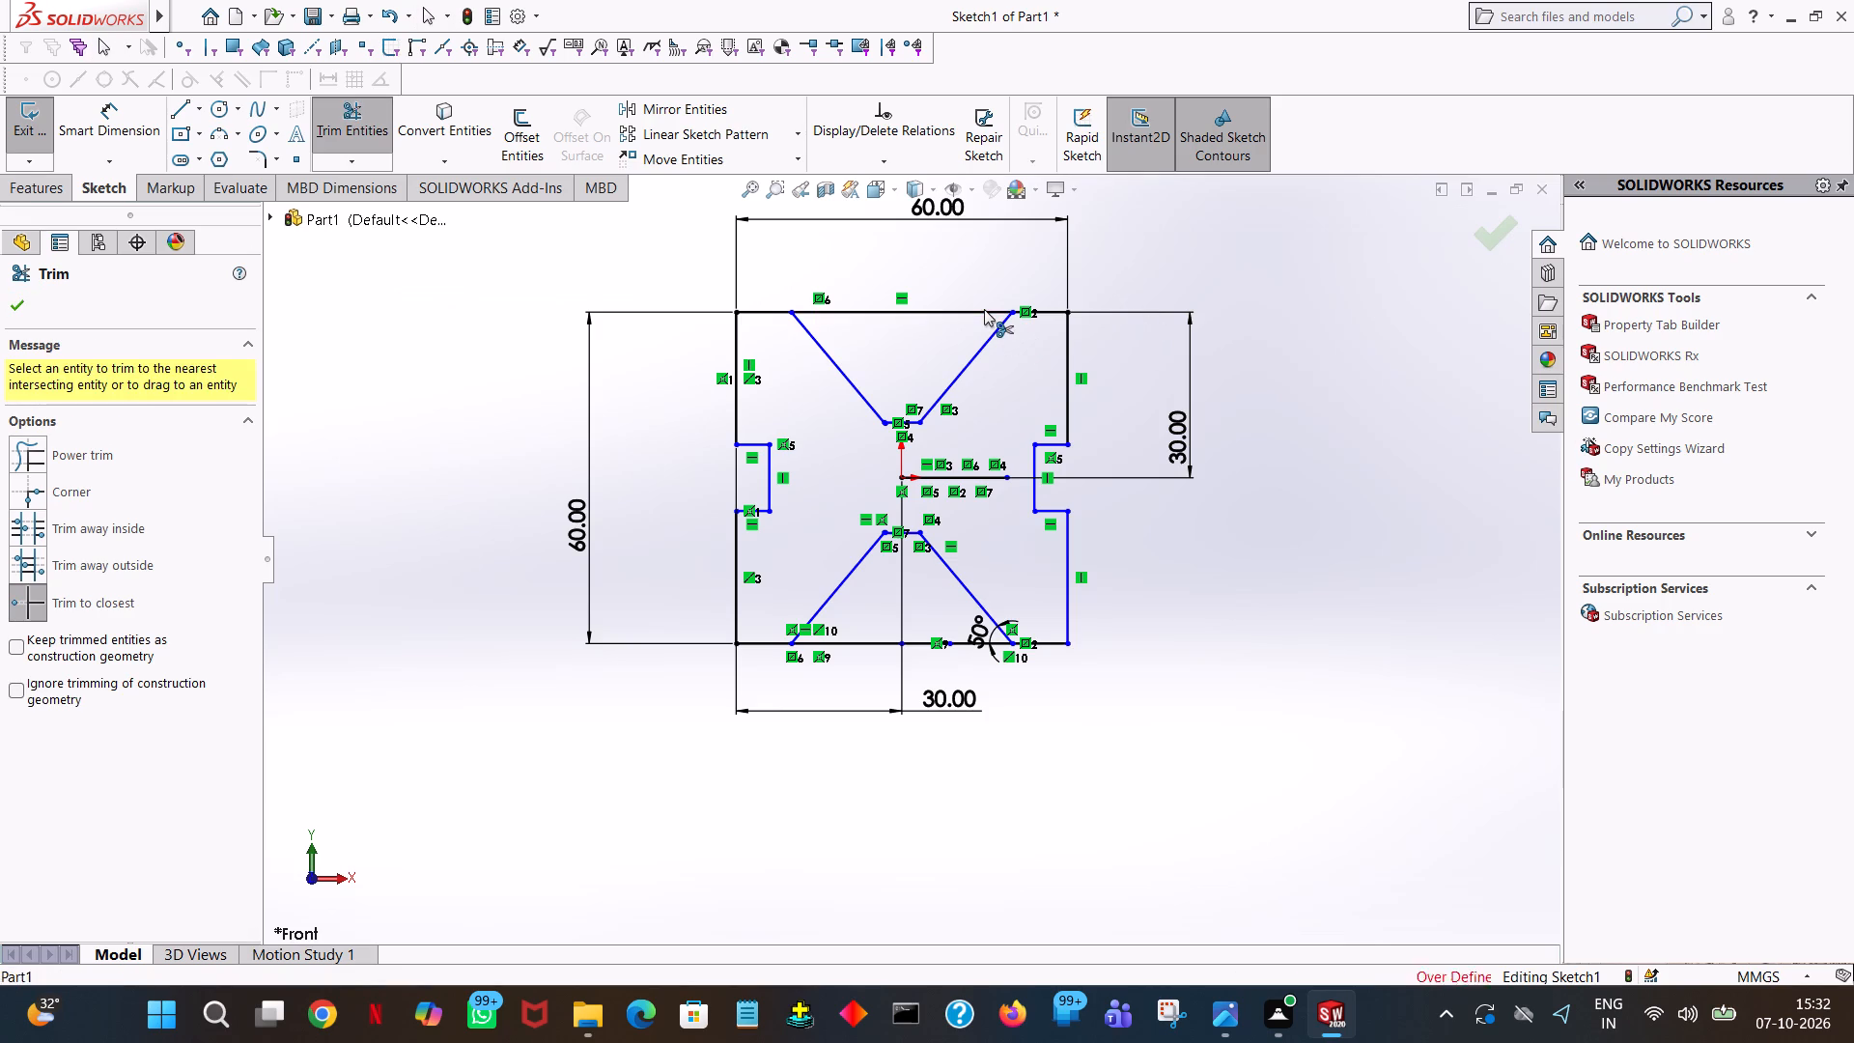
pyautogui.tripleClick(870, 643)
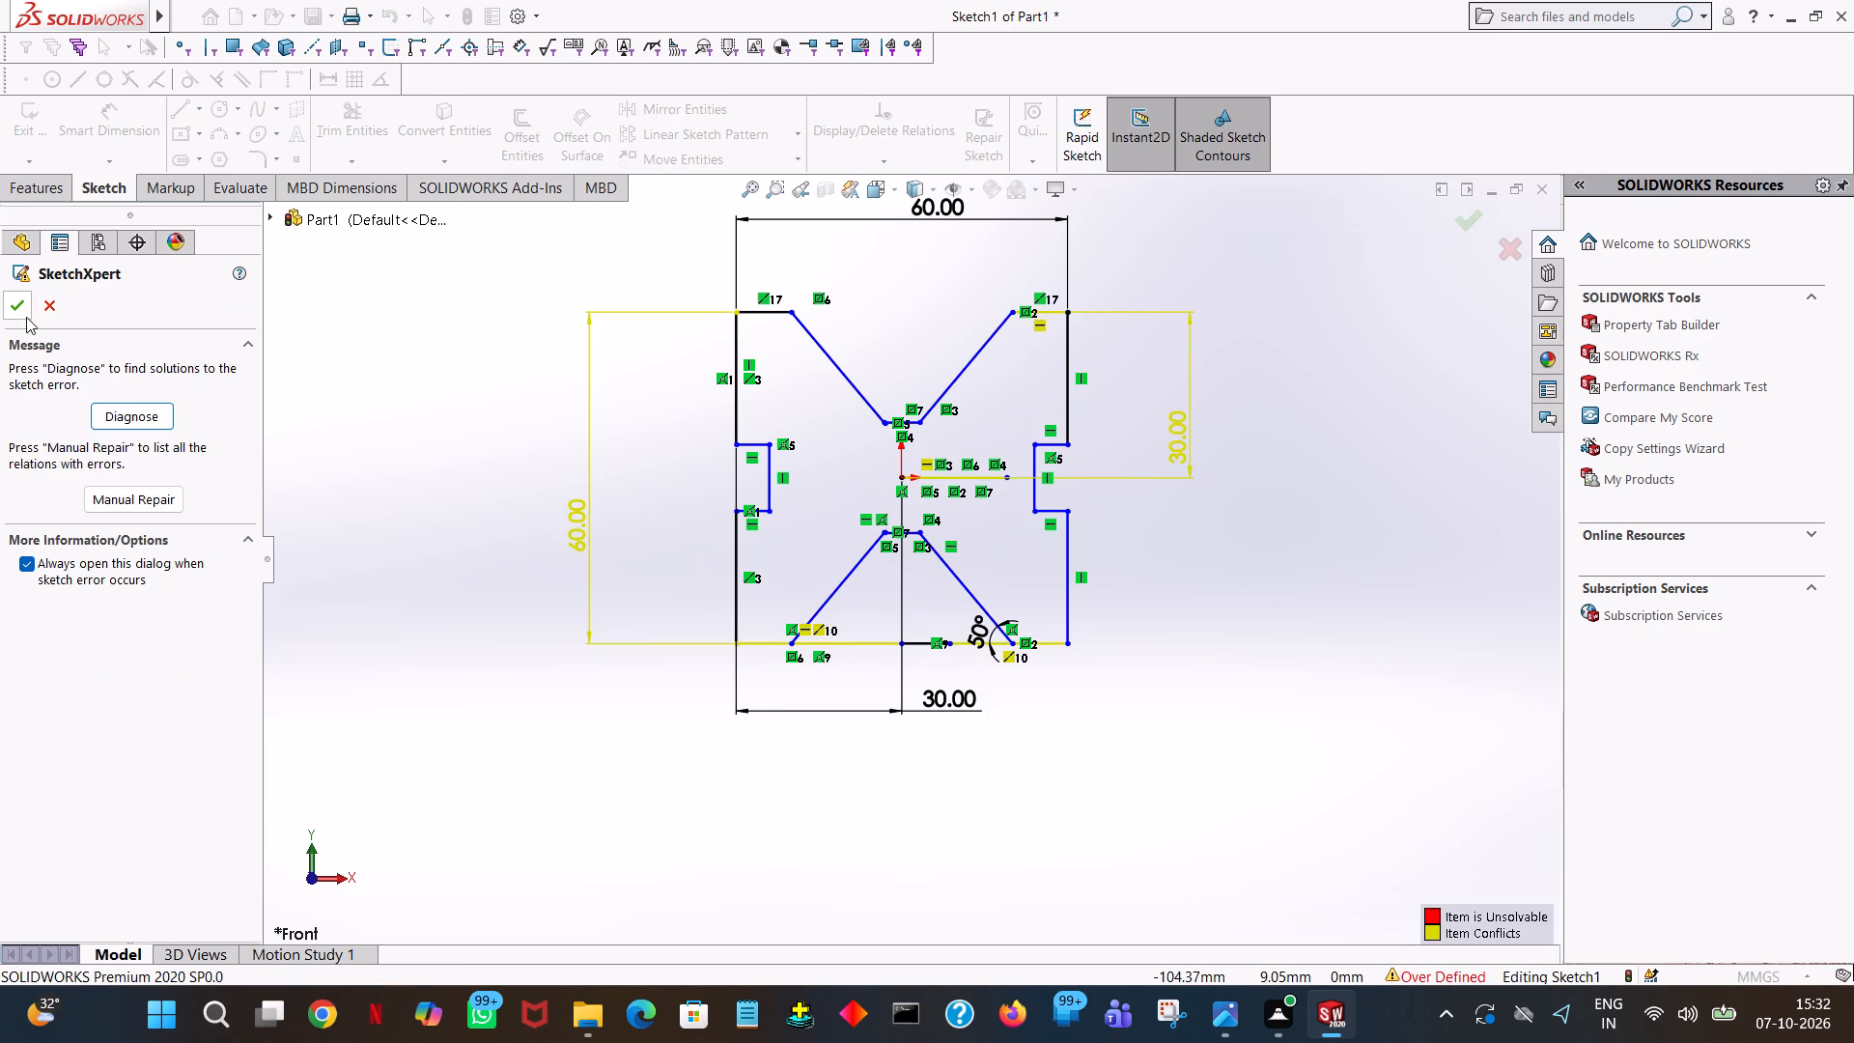
pyautogui.click(55, 311)
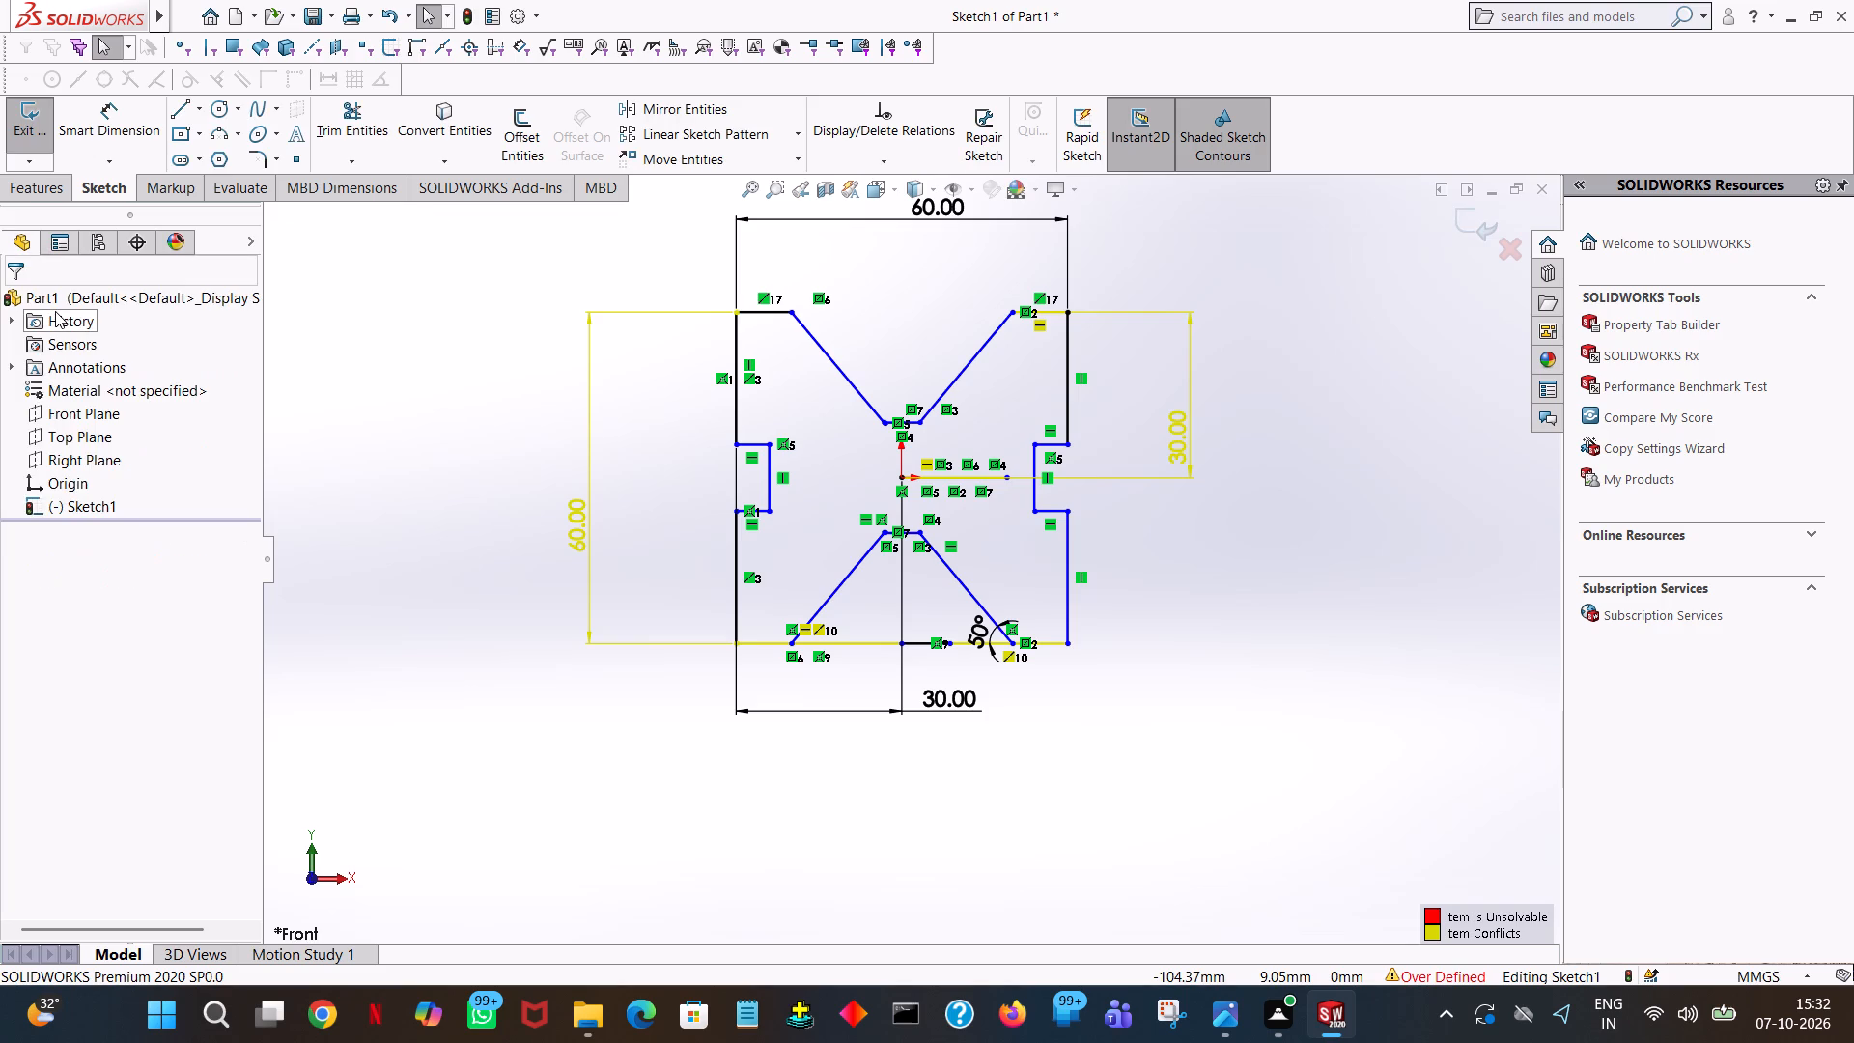
# Try to trim the bottom edge between the centre and the lower end of the right slanted line.
pyautogui.click(355, 111)
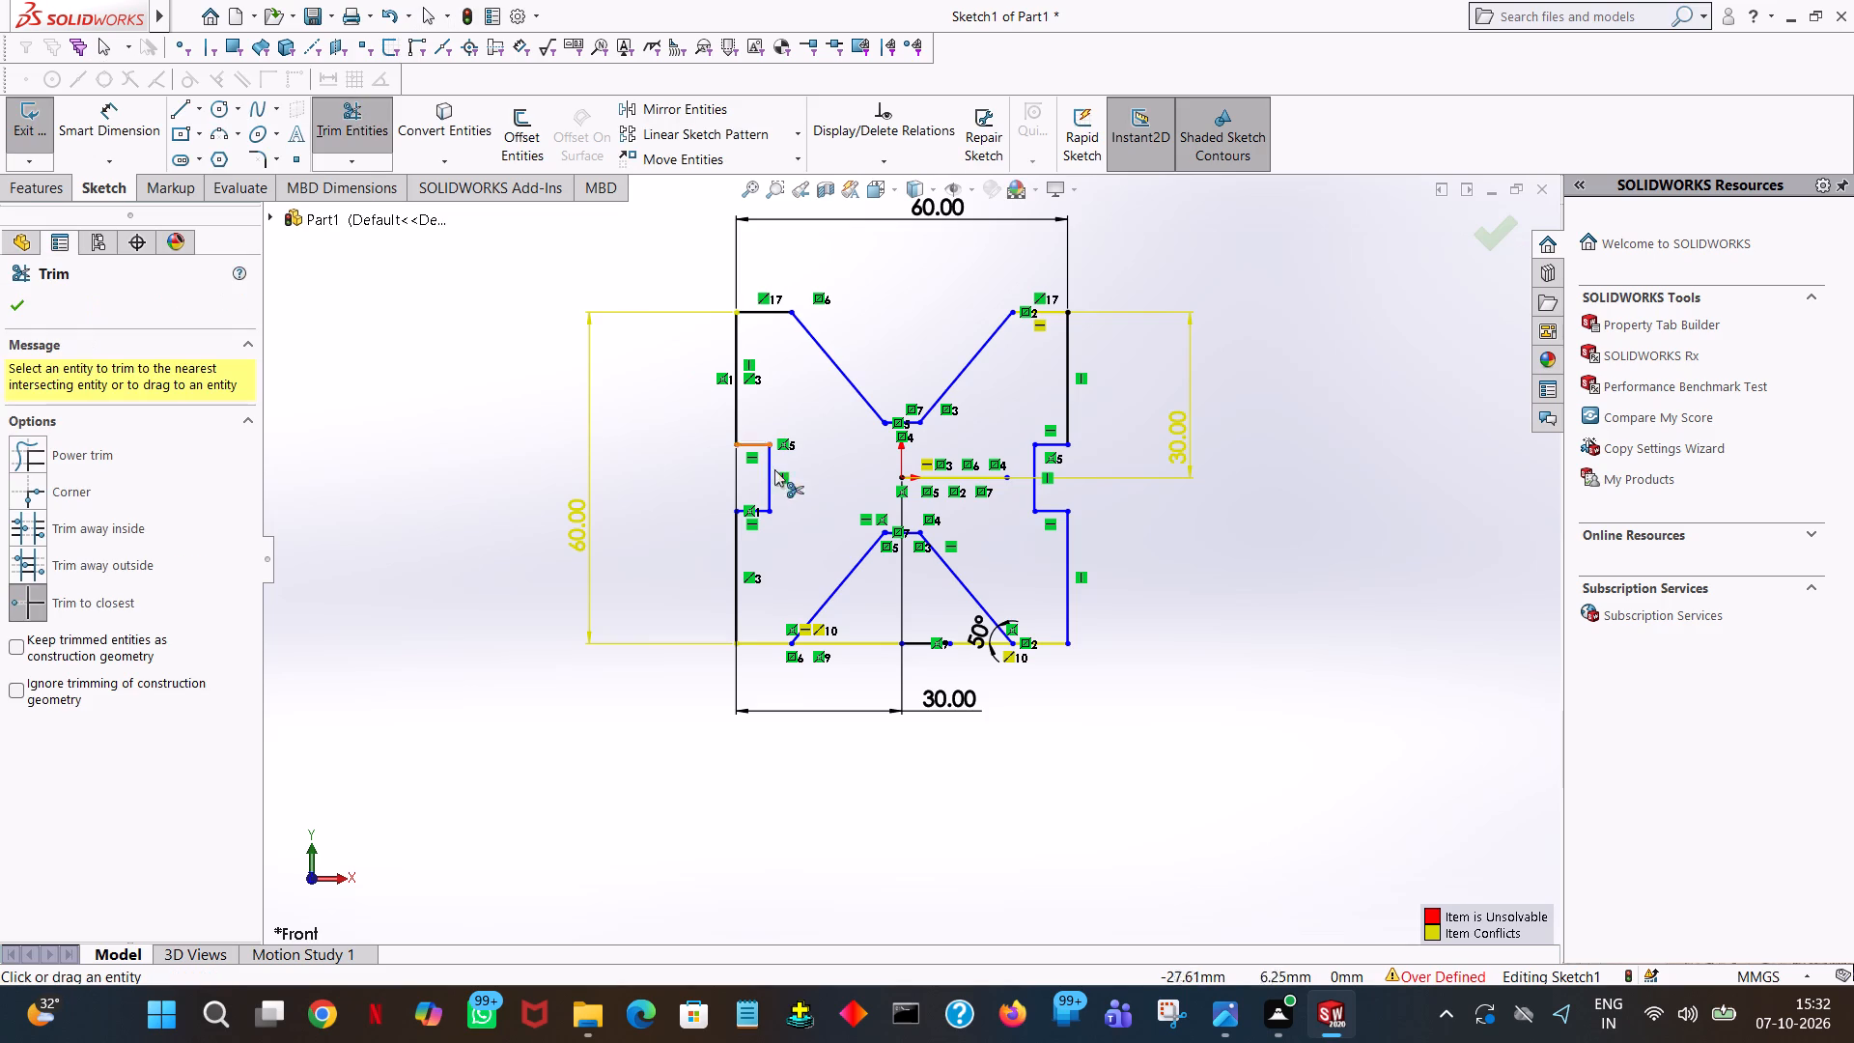
pyautogui.click(740, 475)
pyautogui.click(928, 642)
pyautogui.click(919, 646)
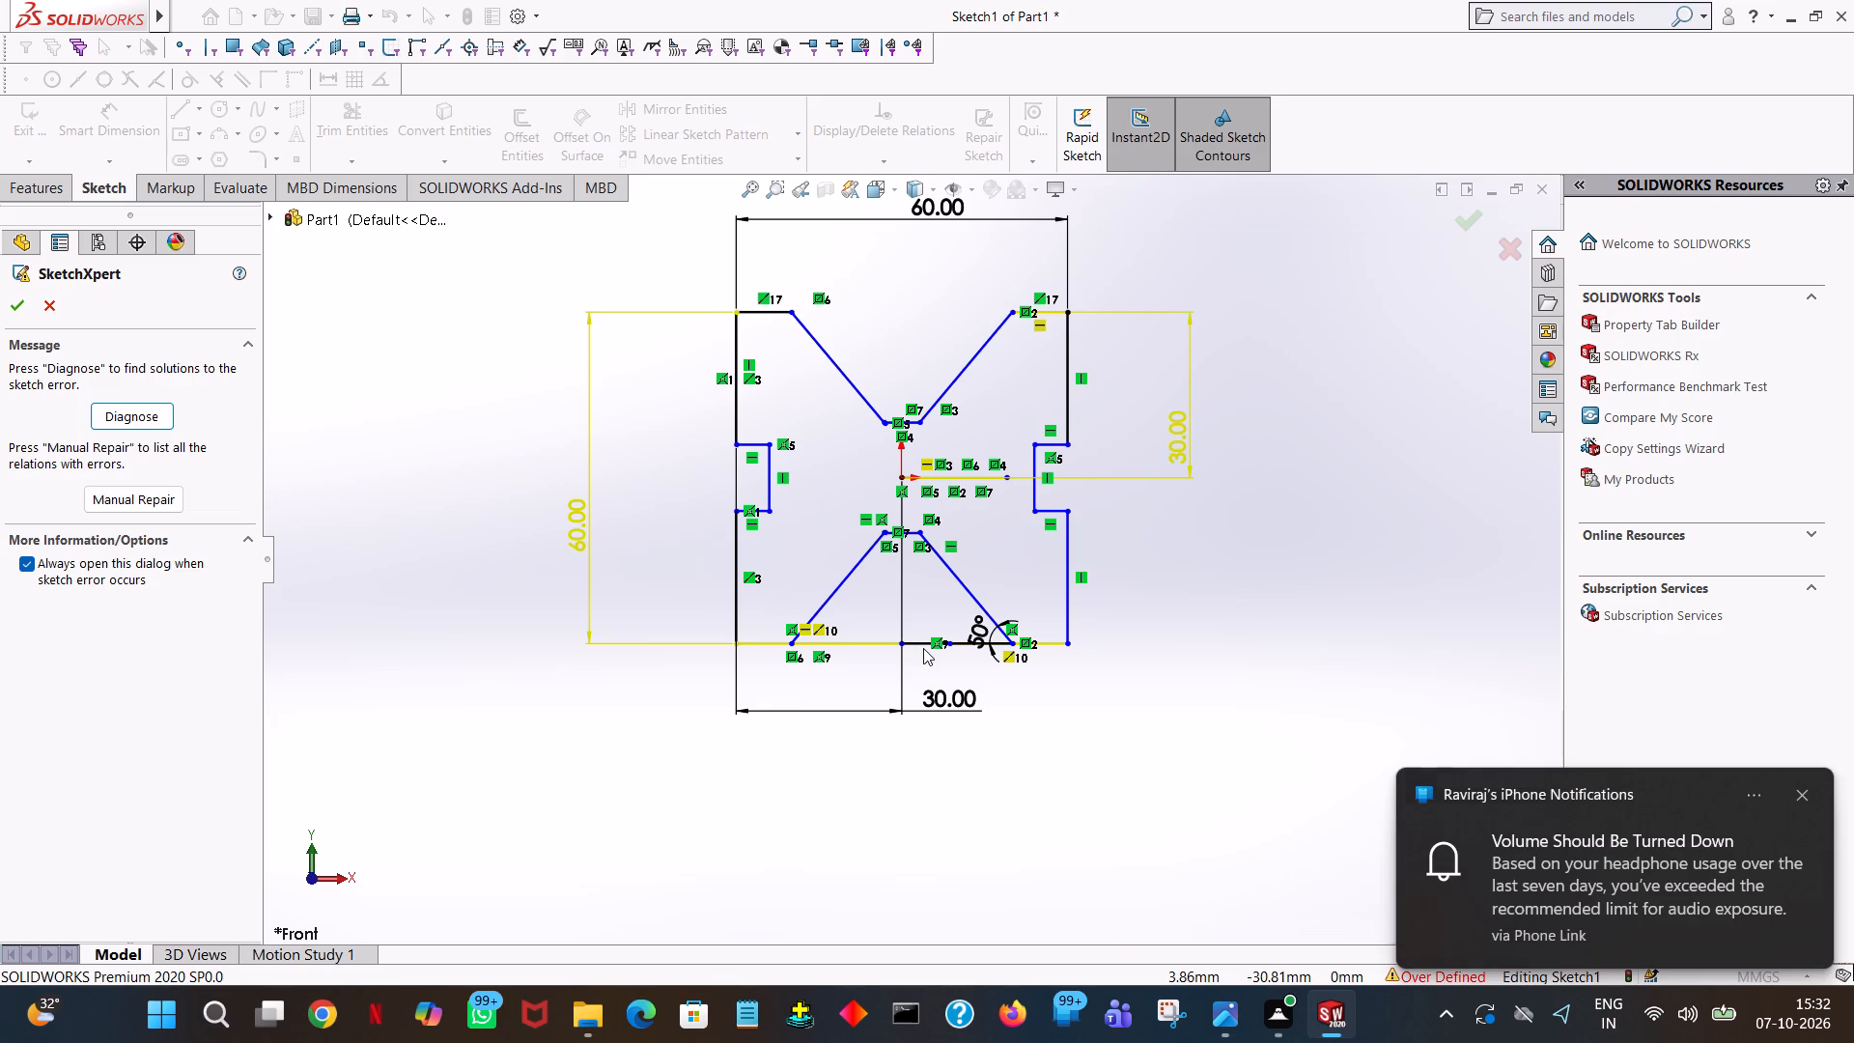
pyautogui.click(923, 648)
pyautogui.click(930, 641)
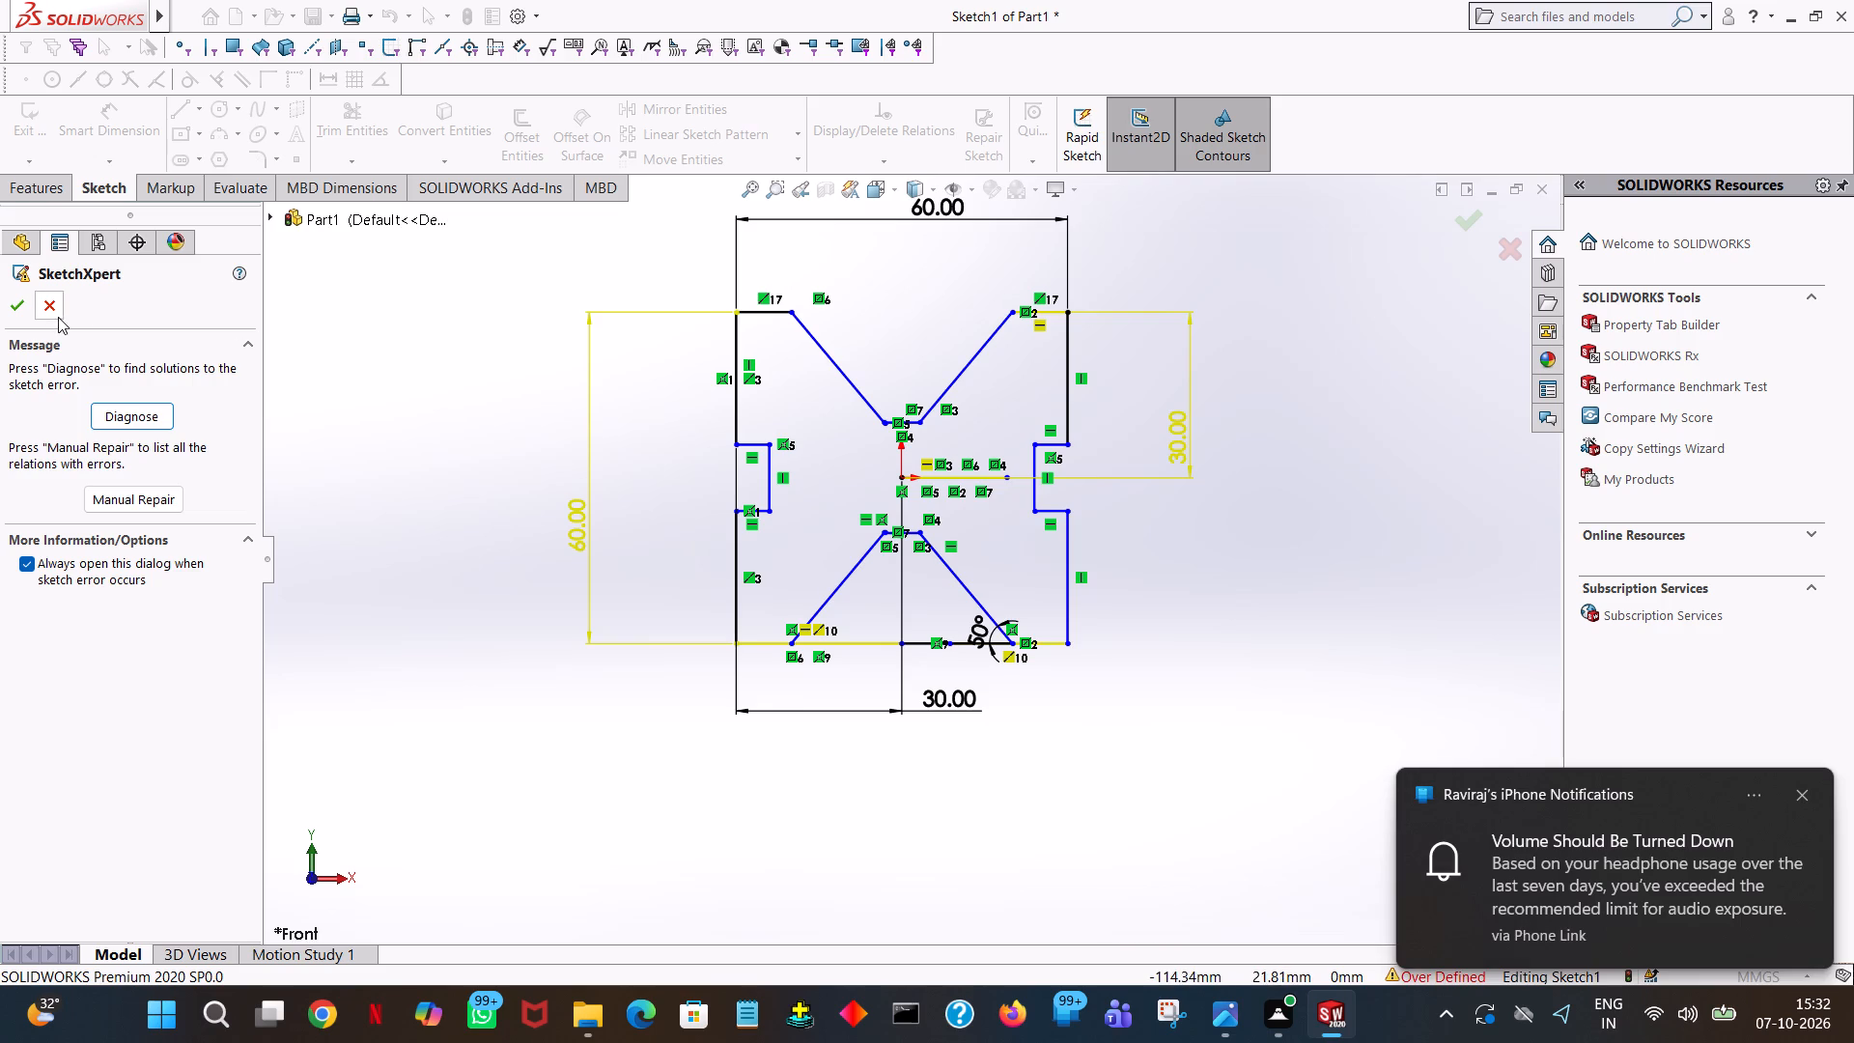
pyautogui.click(56, 309)
# Trim away the bottom edge between the centre and the lower end of the bottom cutout's right slanted line.
pyautogui.click(359, 110)
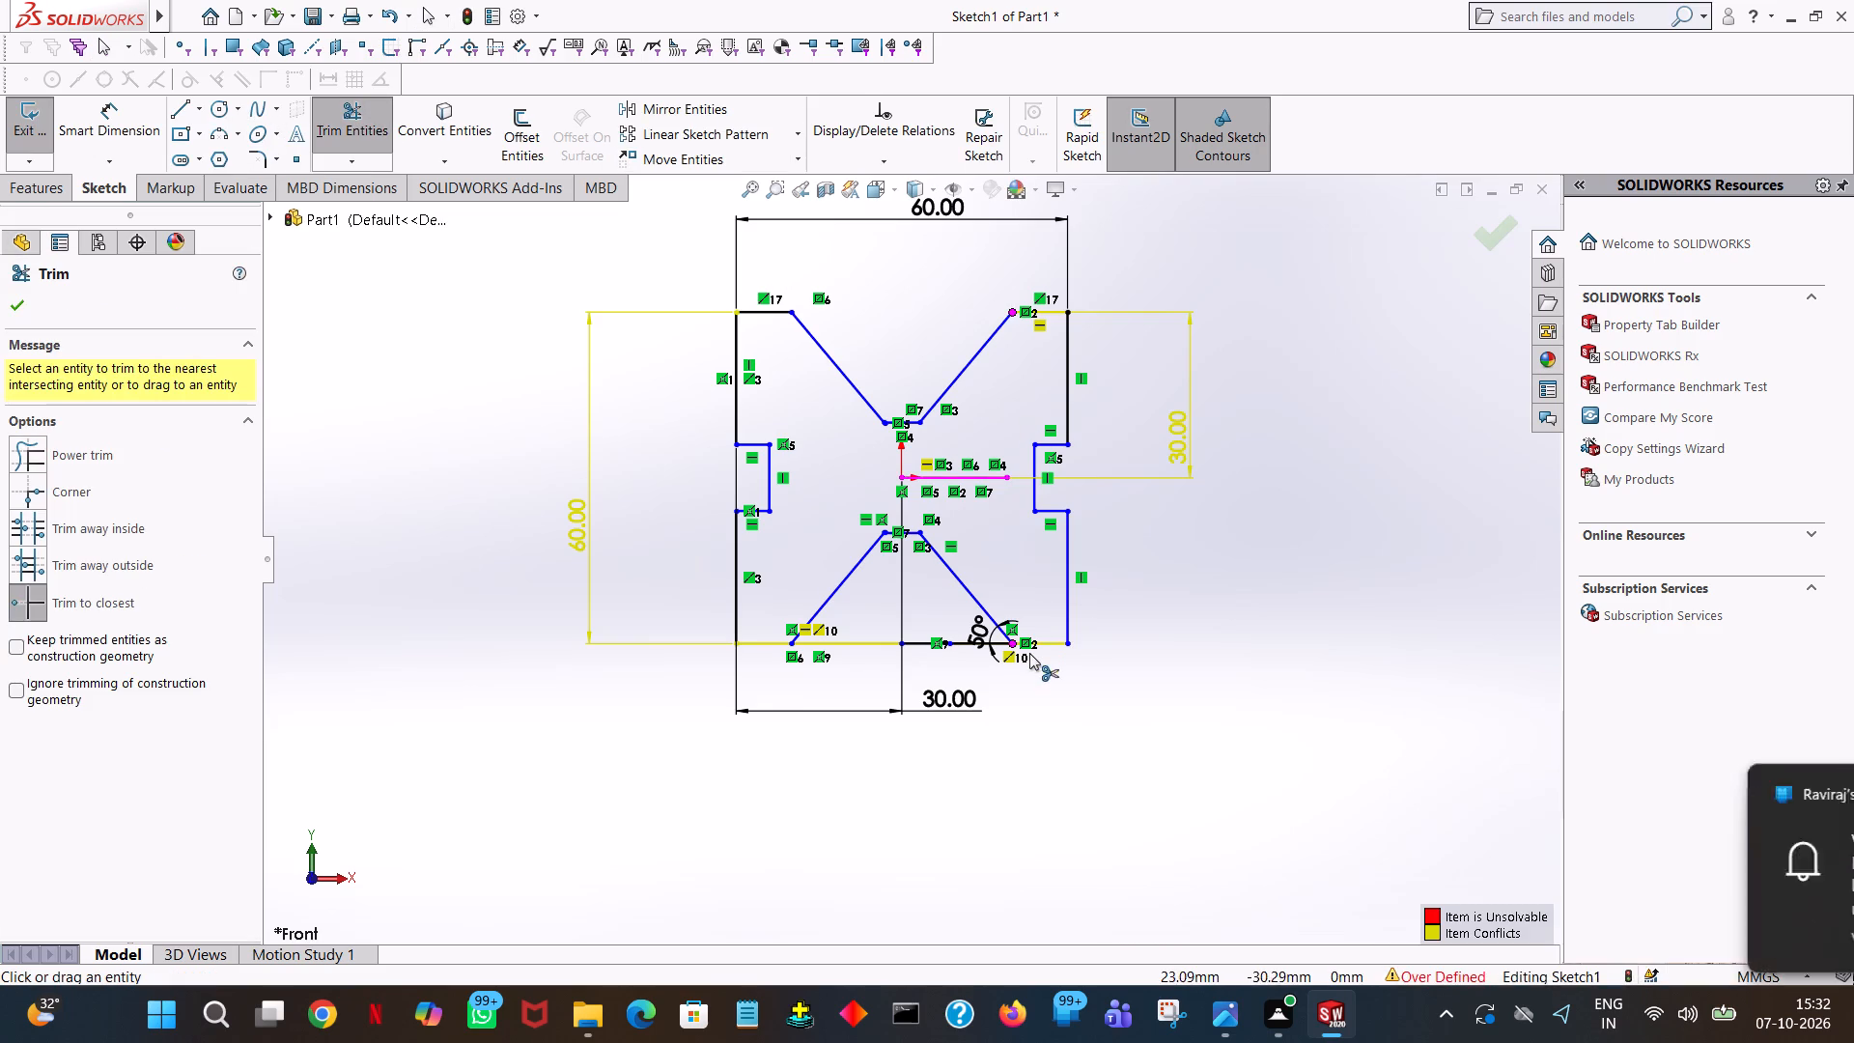
pyautogui.keyDown('ctrl'); pyautogui.scroll(-8, 990, 643); pyautogui.keyUp('ctrl')
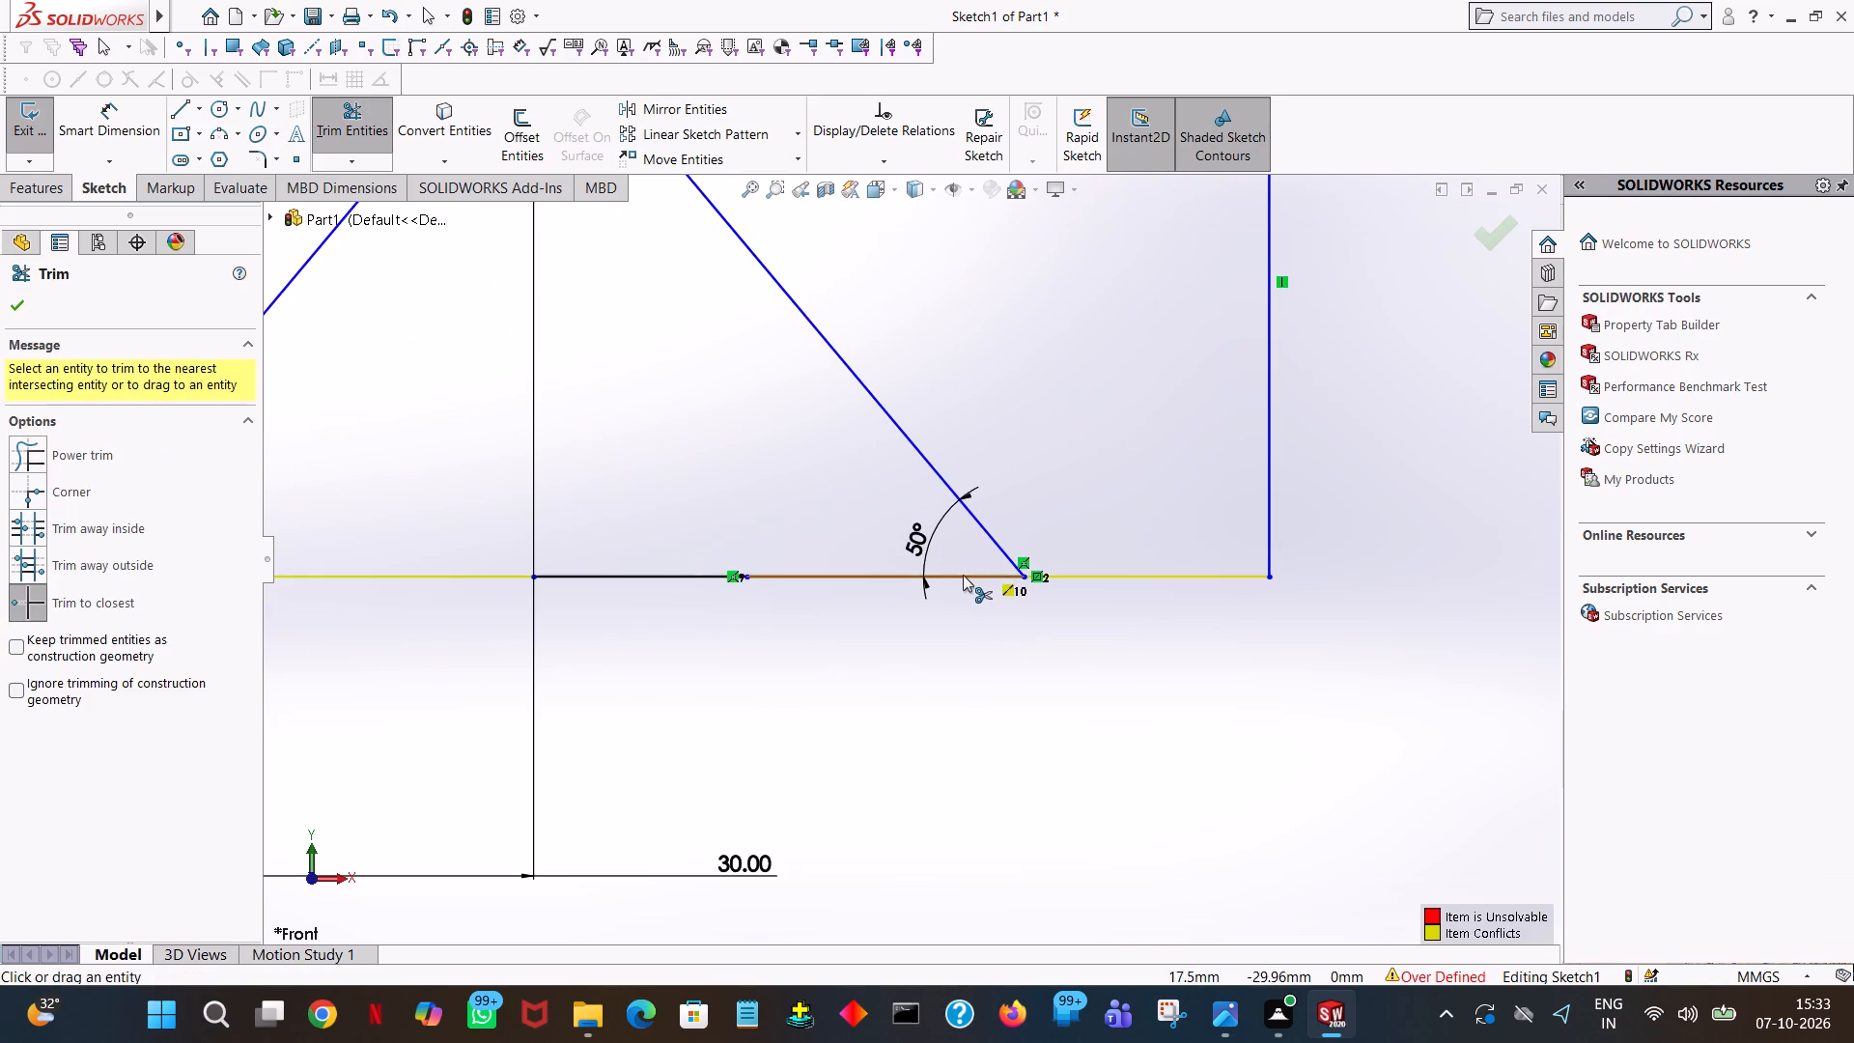
pyautogui.click(963, 575)
pyautogui.click(913, 548)
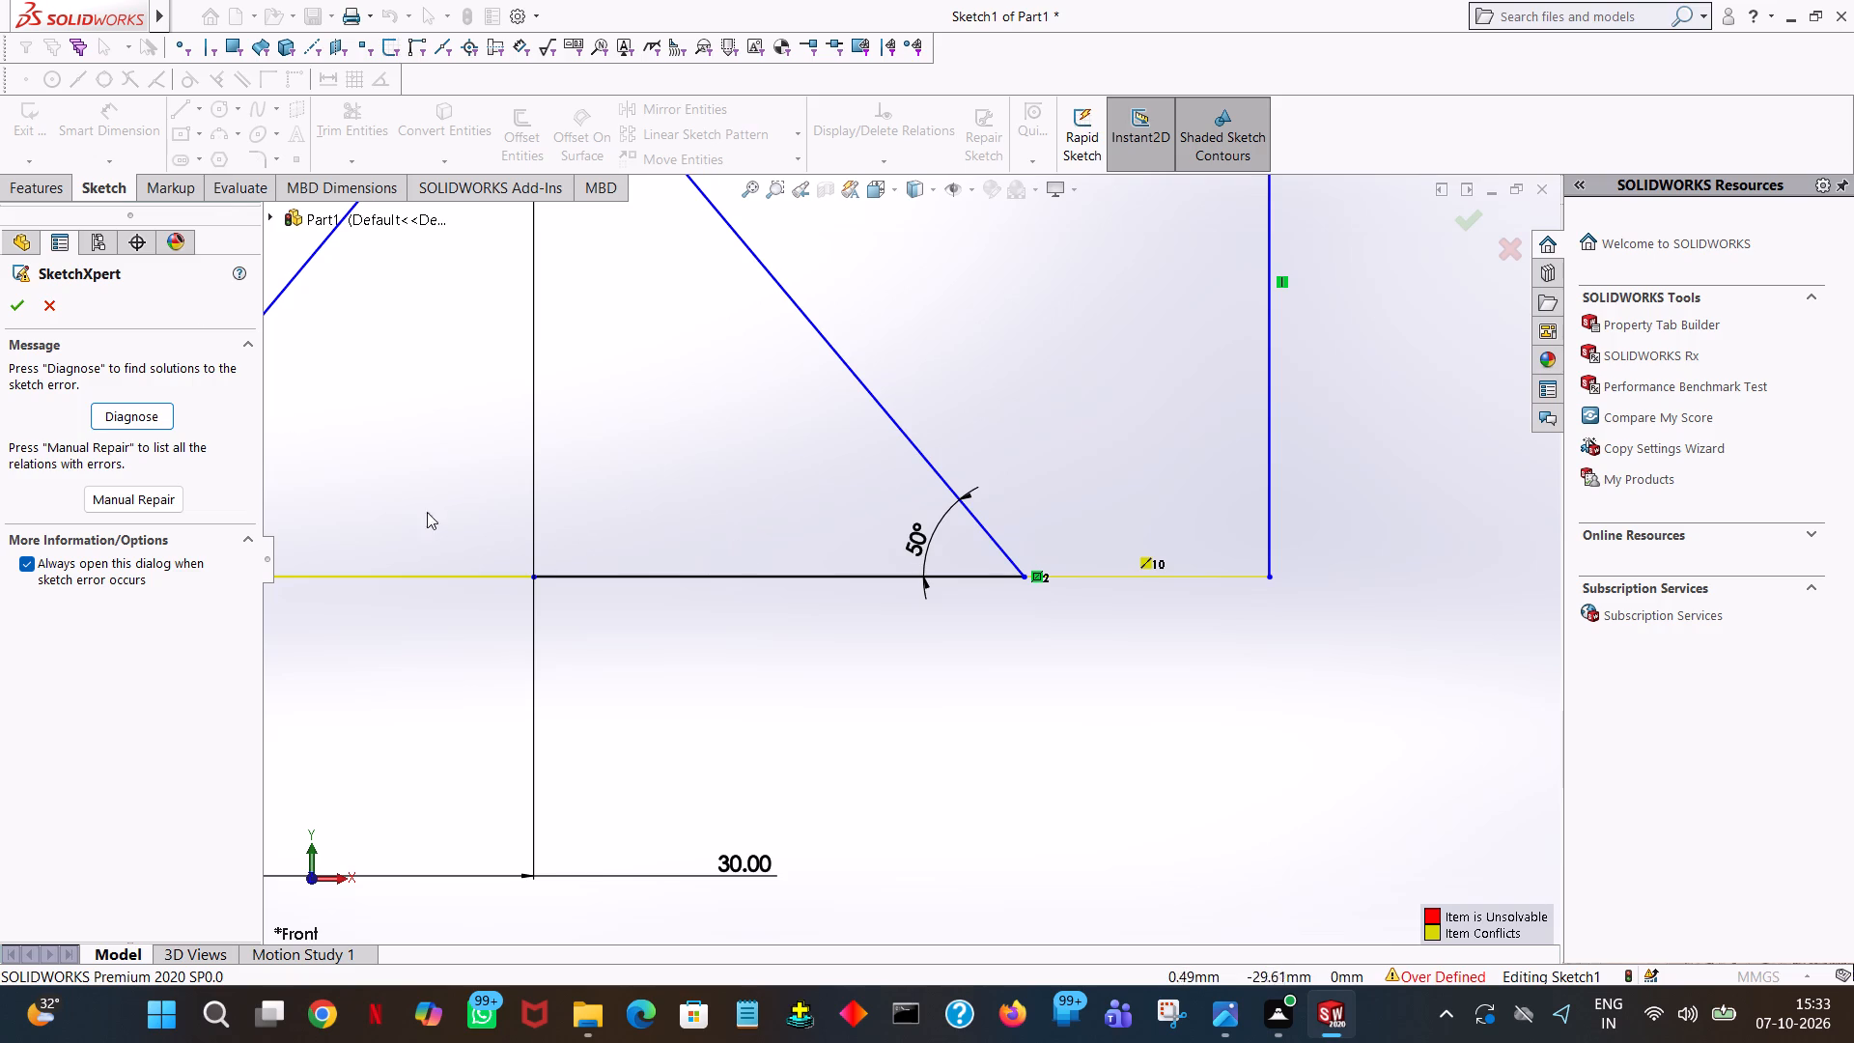
pyautogui.click(48, 320)
pyautogui.click(52, 289)
pyautogui.click(54, 306)
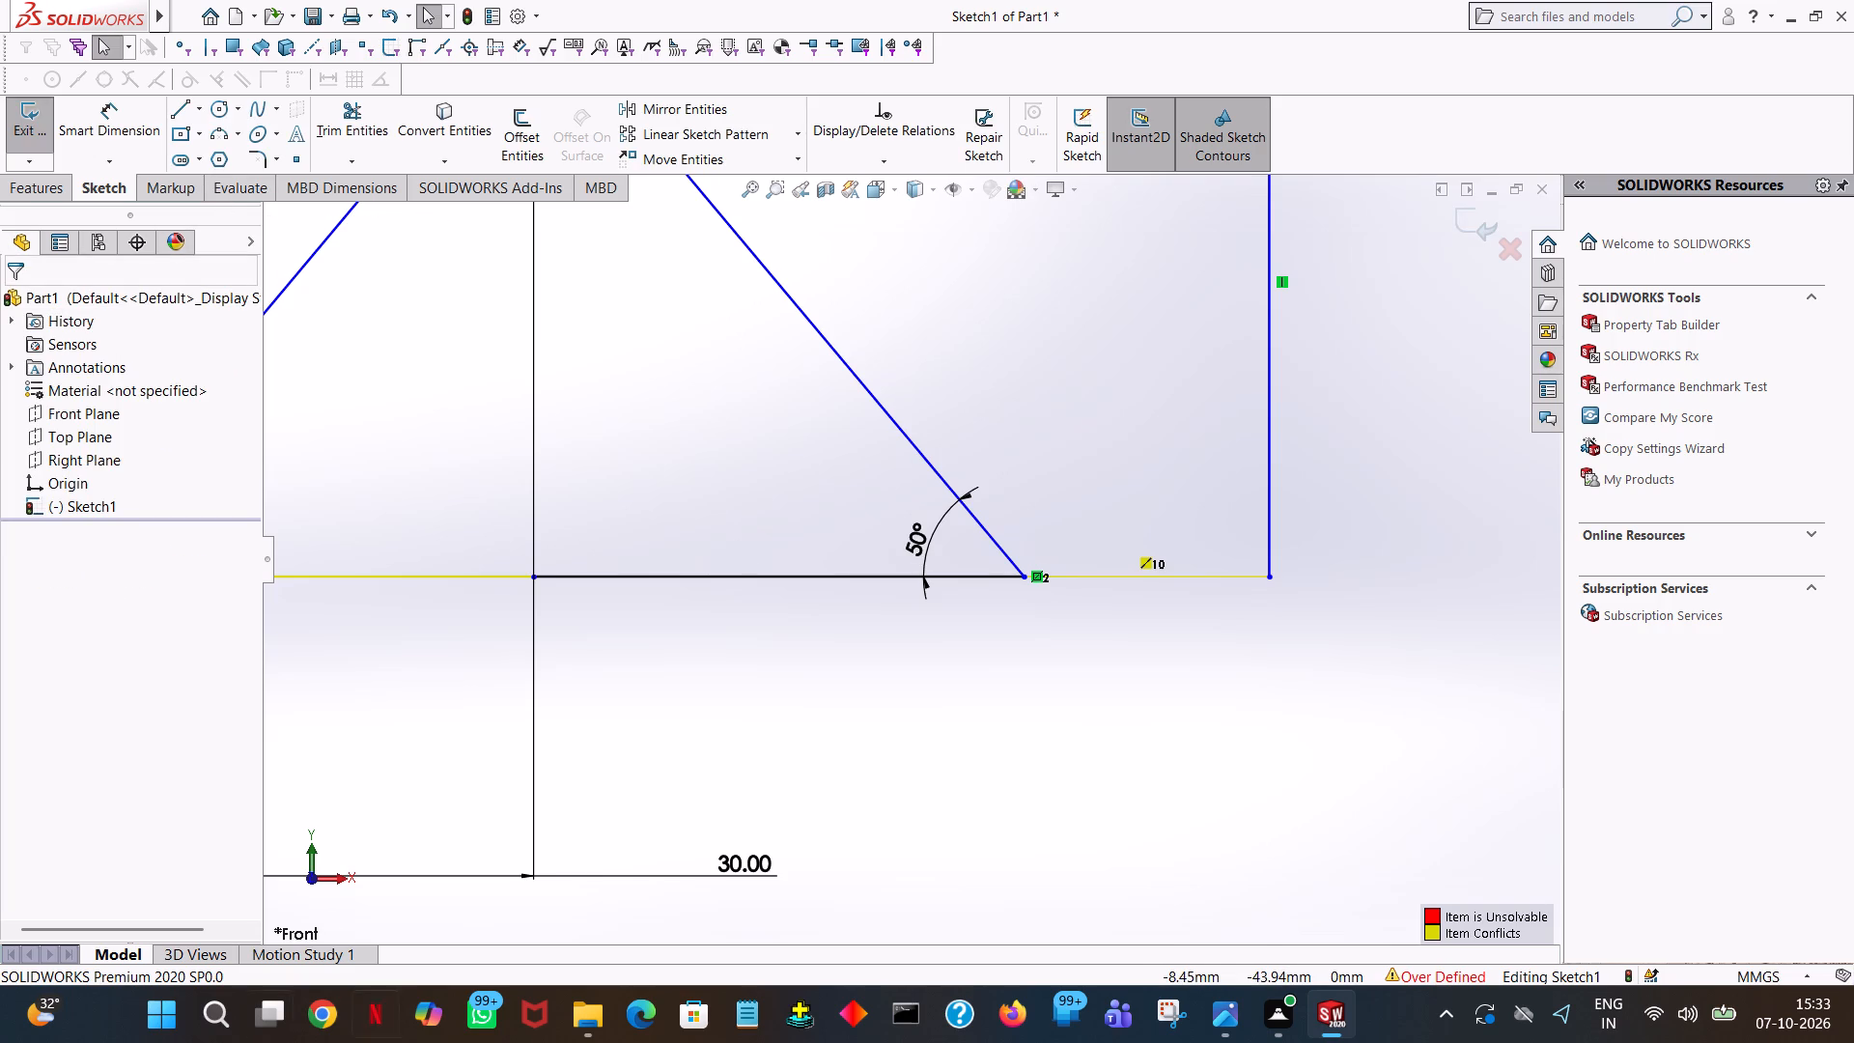
pyautogui.click(339, 134)
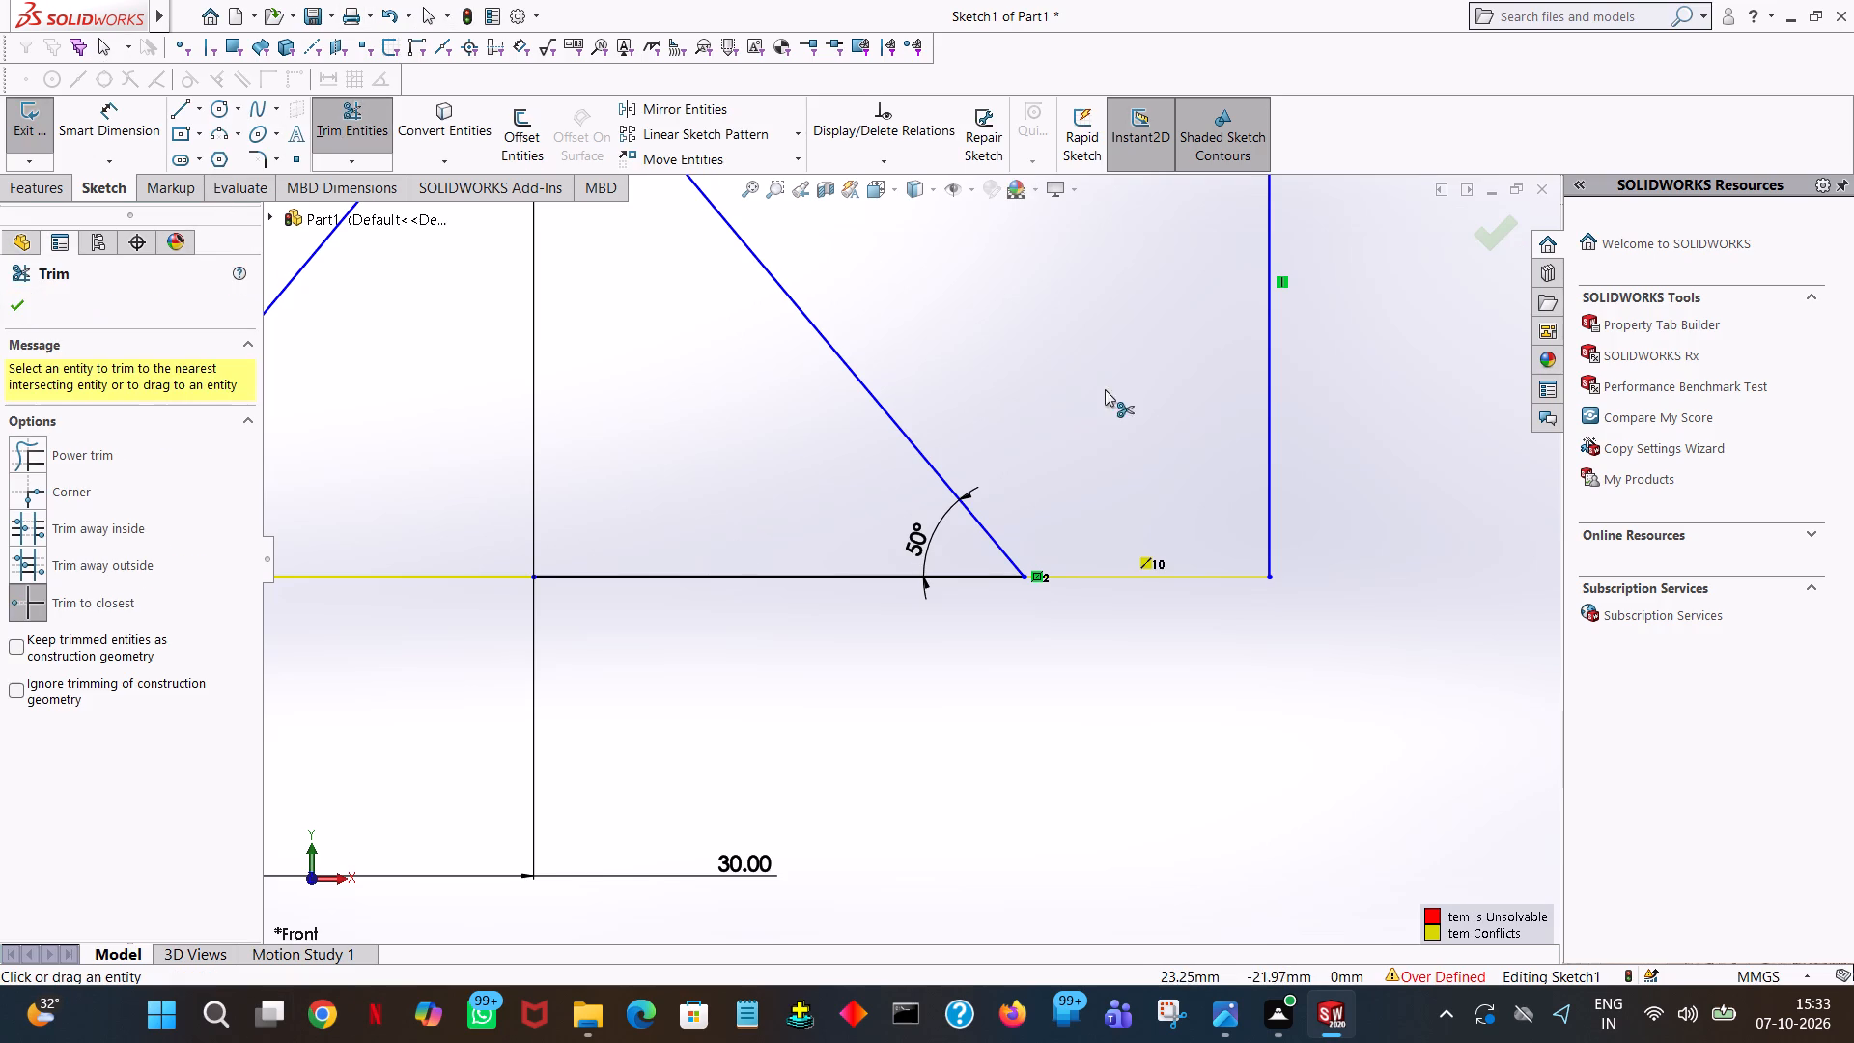
pyautogui.click(913, 543)
pyautogui.click(894, 579)
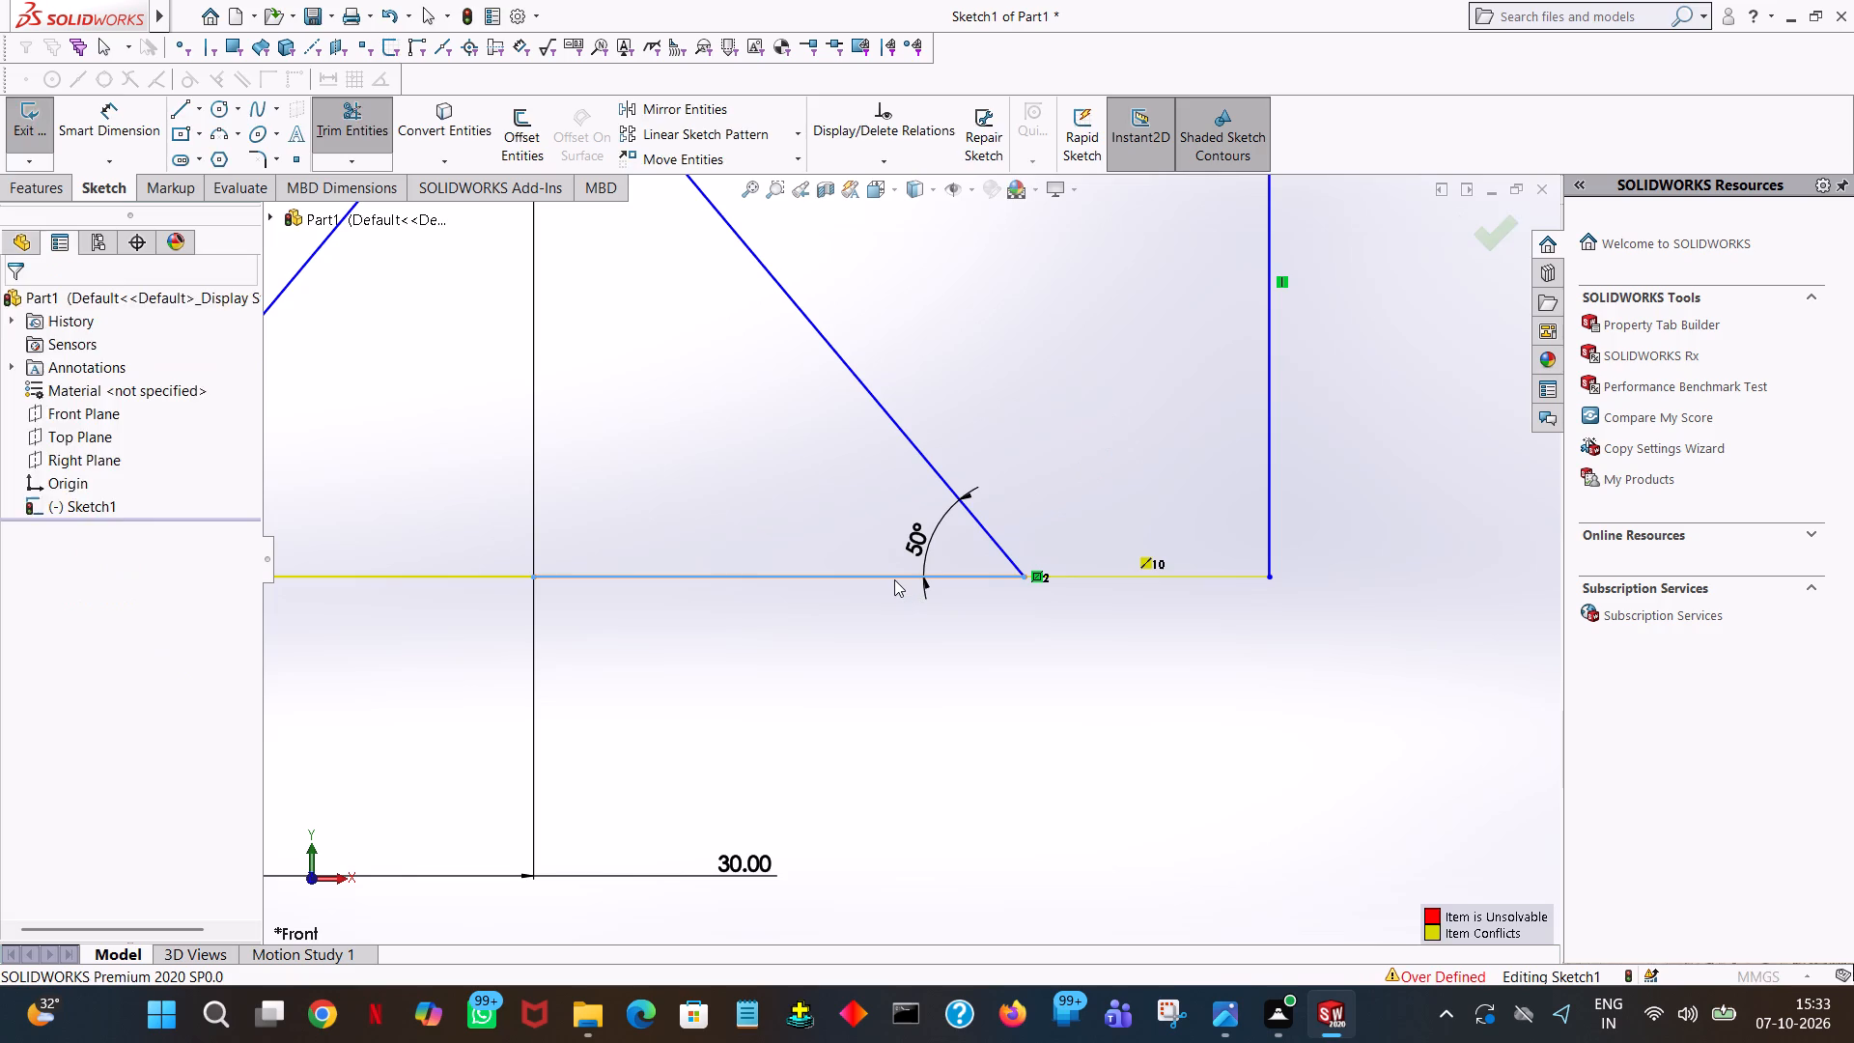
pyautogui.keyDown('ctrl'); pyautogui.scroll(-4, 439, 561); pyautogui.keyUp('ctrl')
pyautogui.keyDown('ctrl'); pyautogui.scroll(8, 586, 539); pyautogui.keyUp('ctrl')
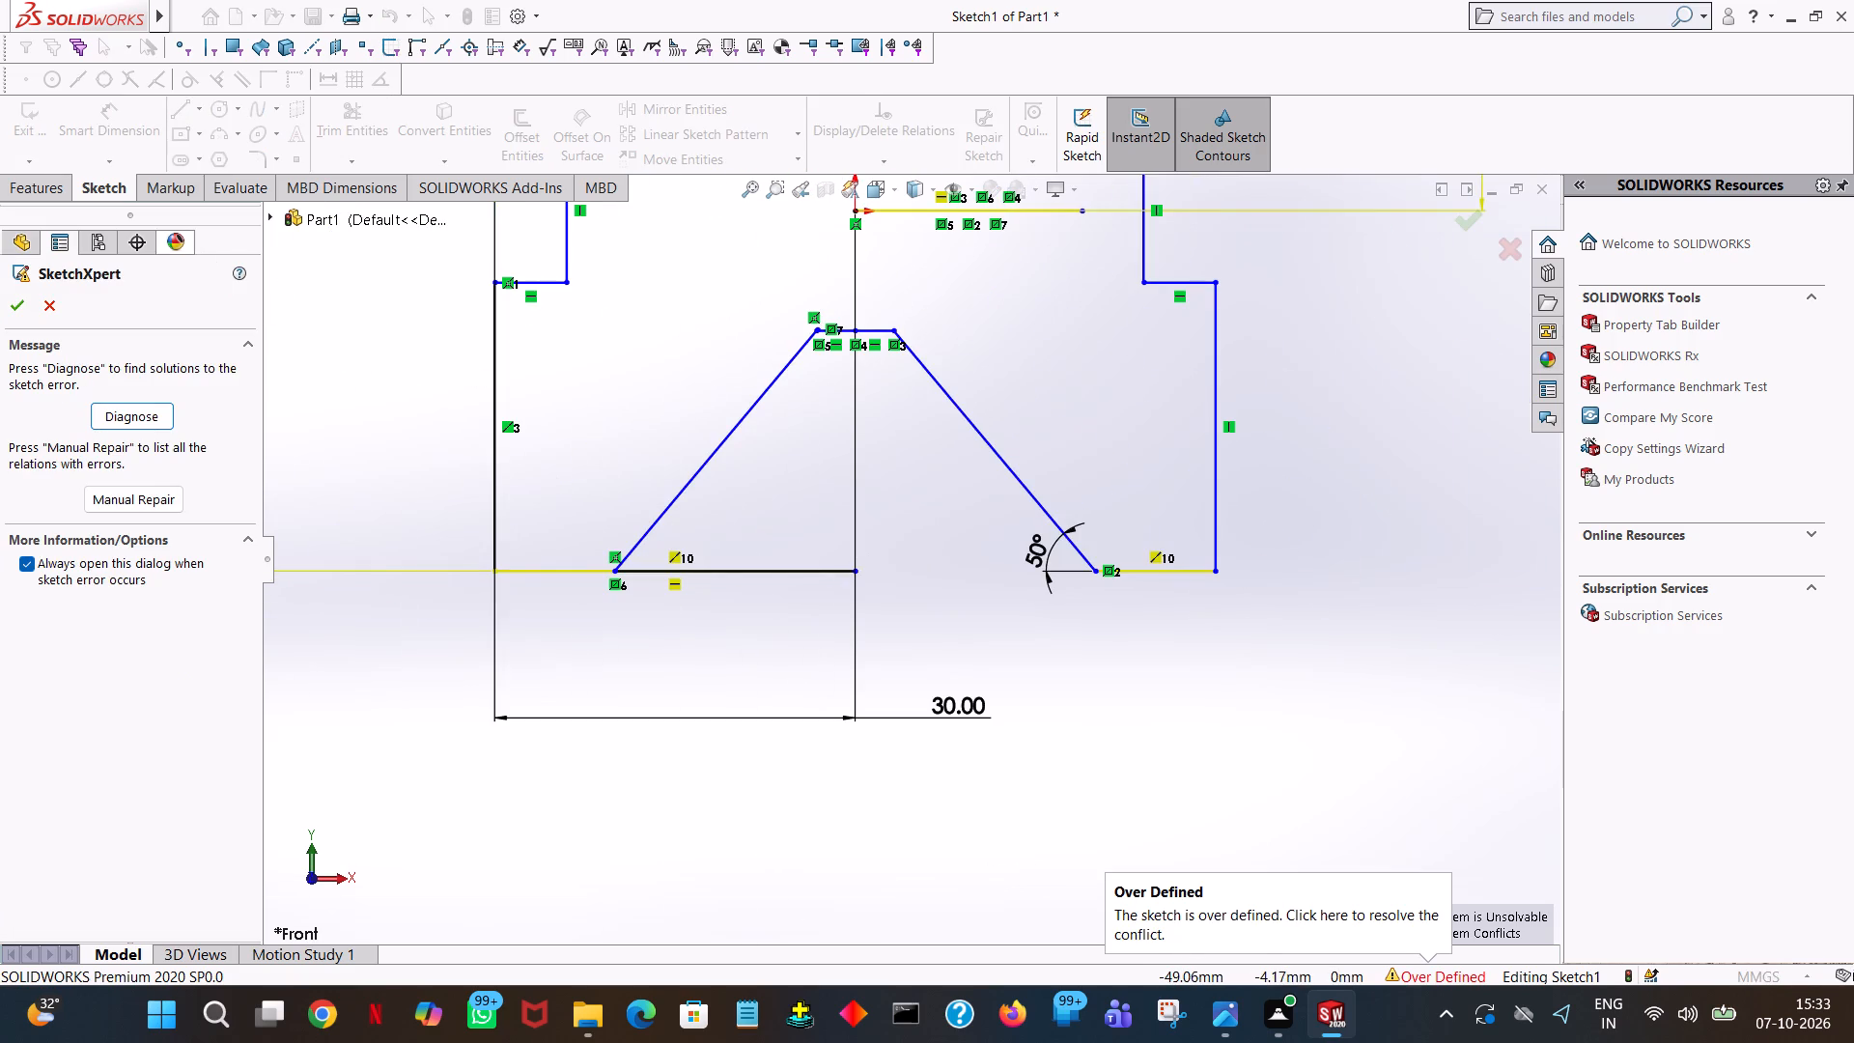
pyautogui.click(21, 309)
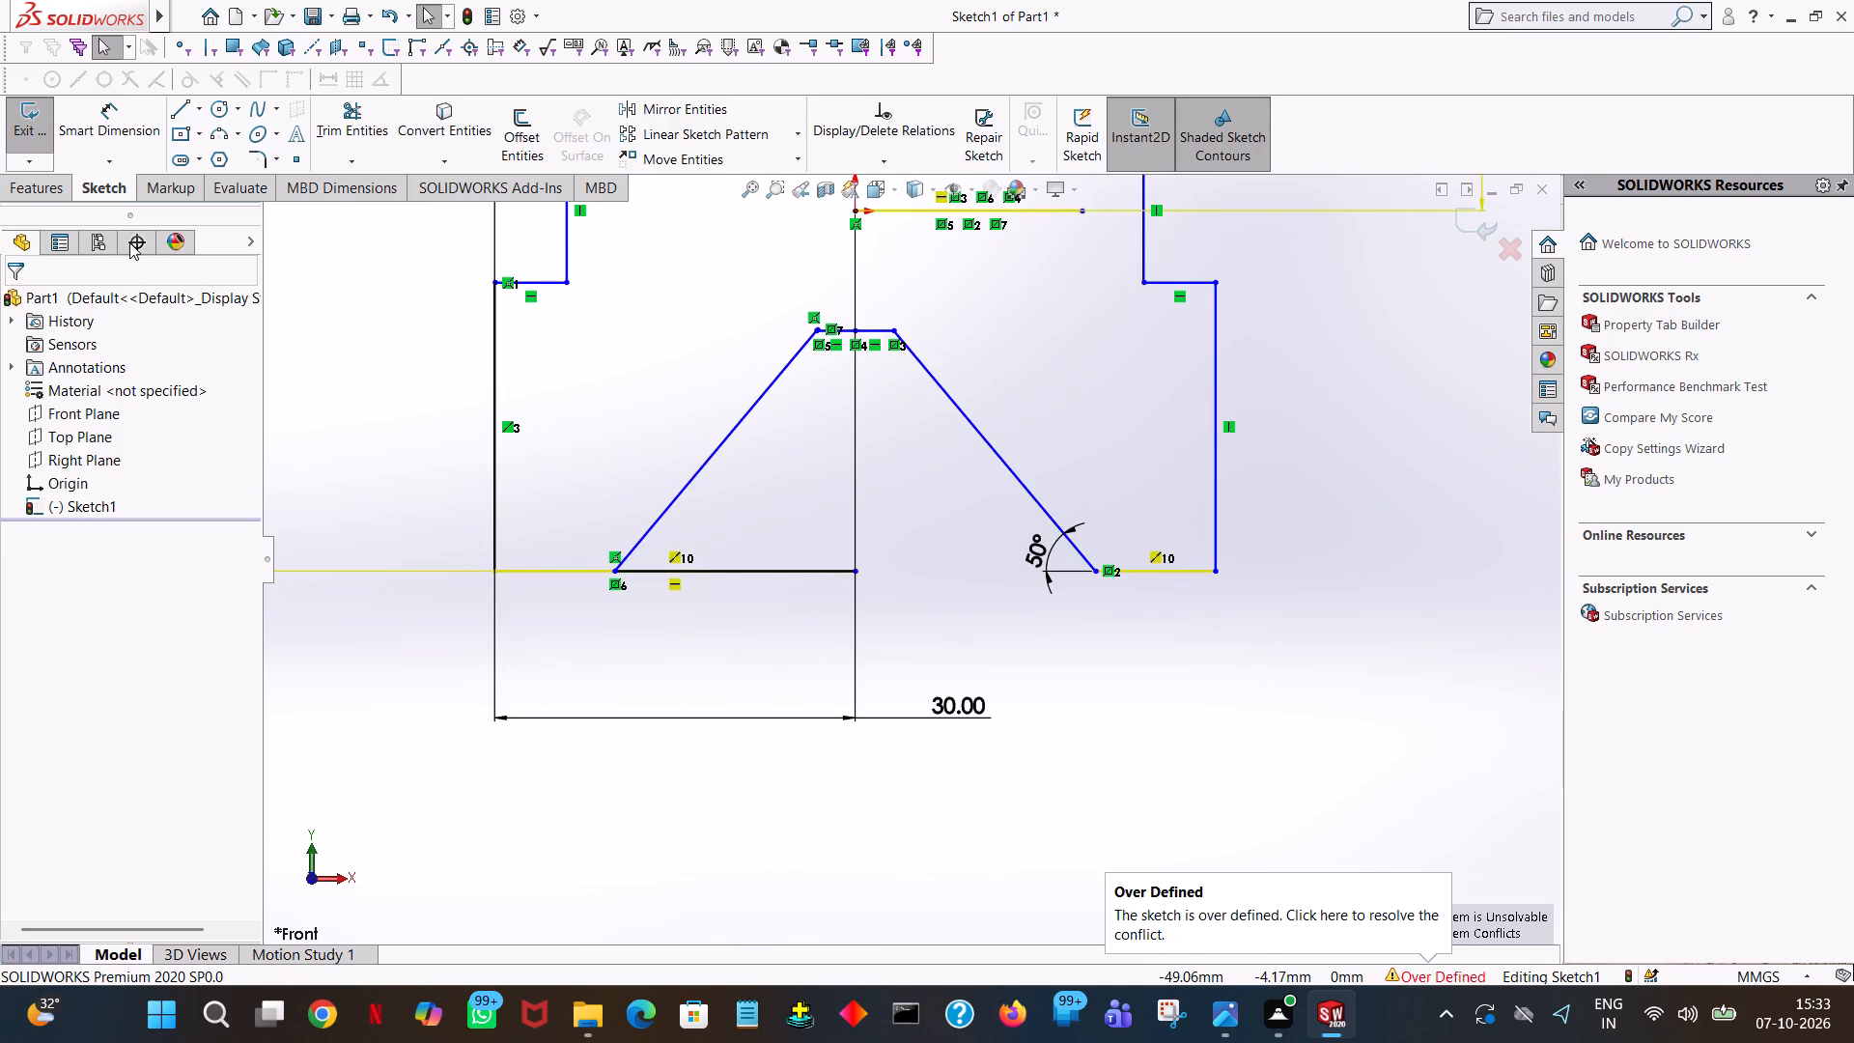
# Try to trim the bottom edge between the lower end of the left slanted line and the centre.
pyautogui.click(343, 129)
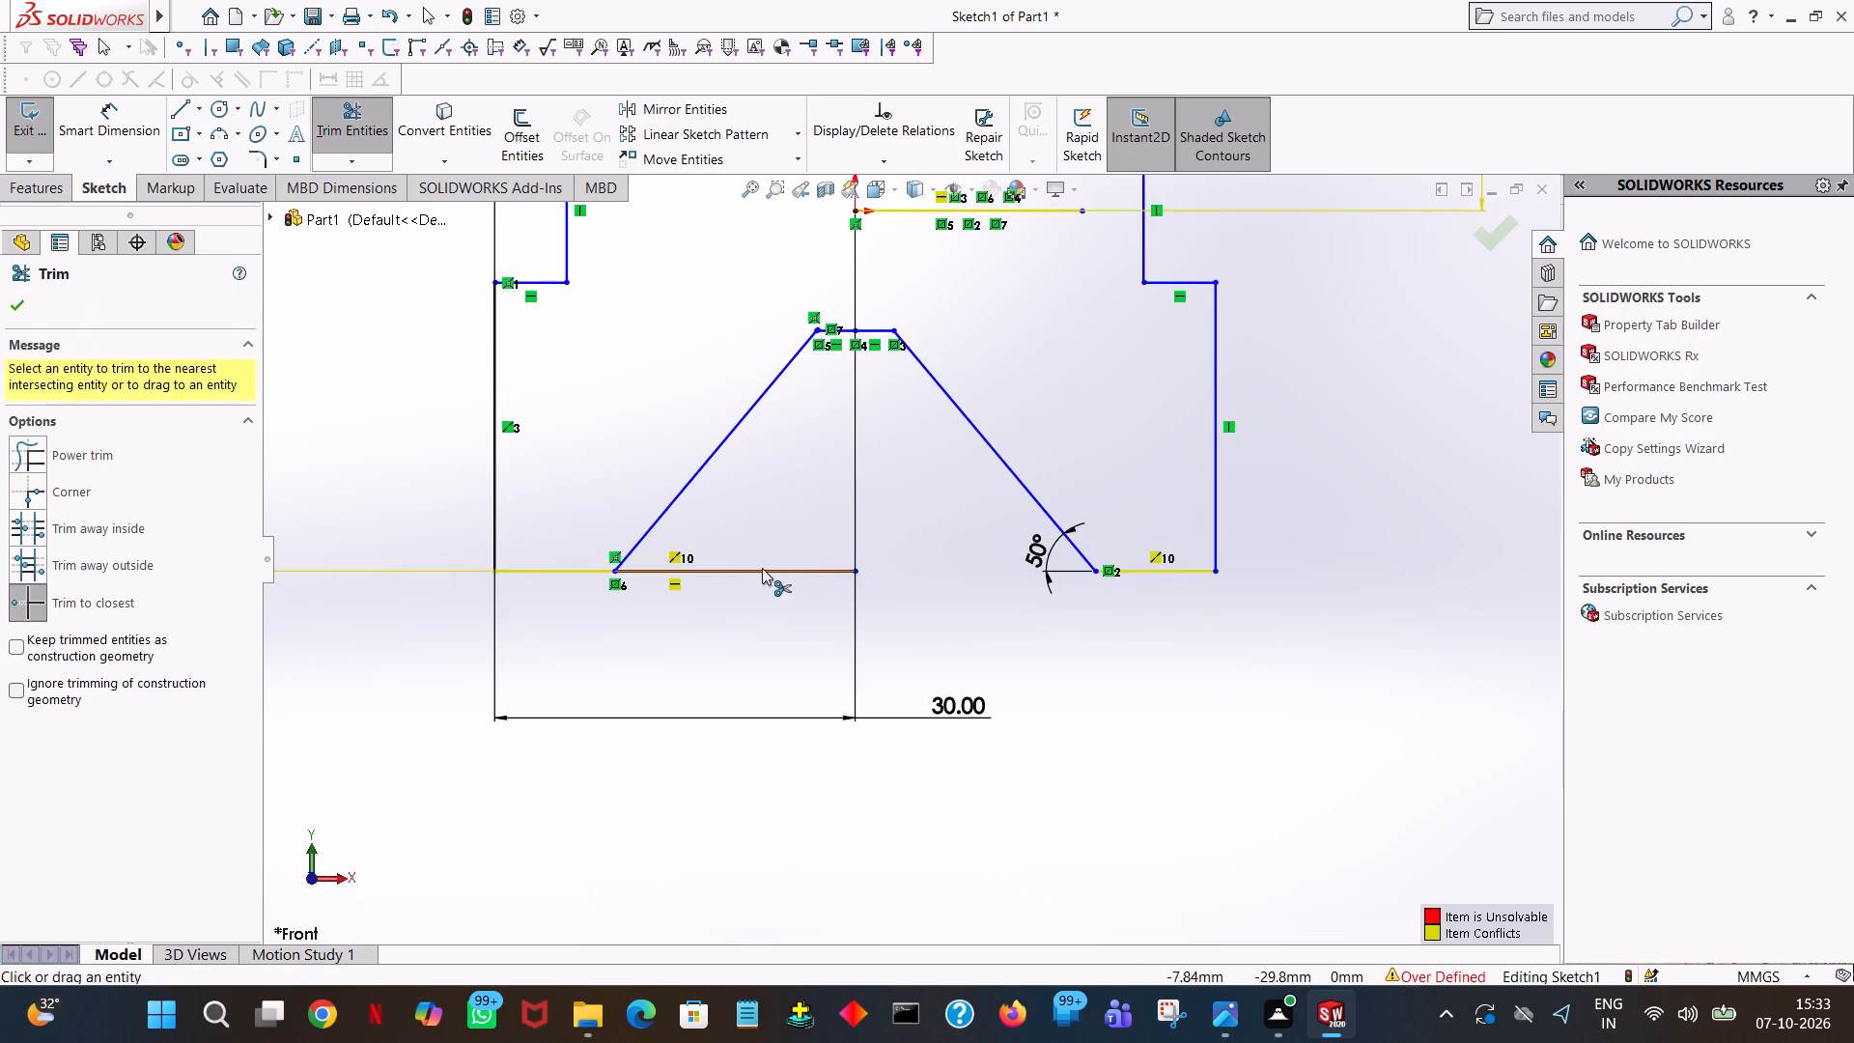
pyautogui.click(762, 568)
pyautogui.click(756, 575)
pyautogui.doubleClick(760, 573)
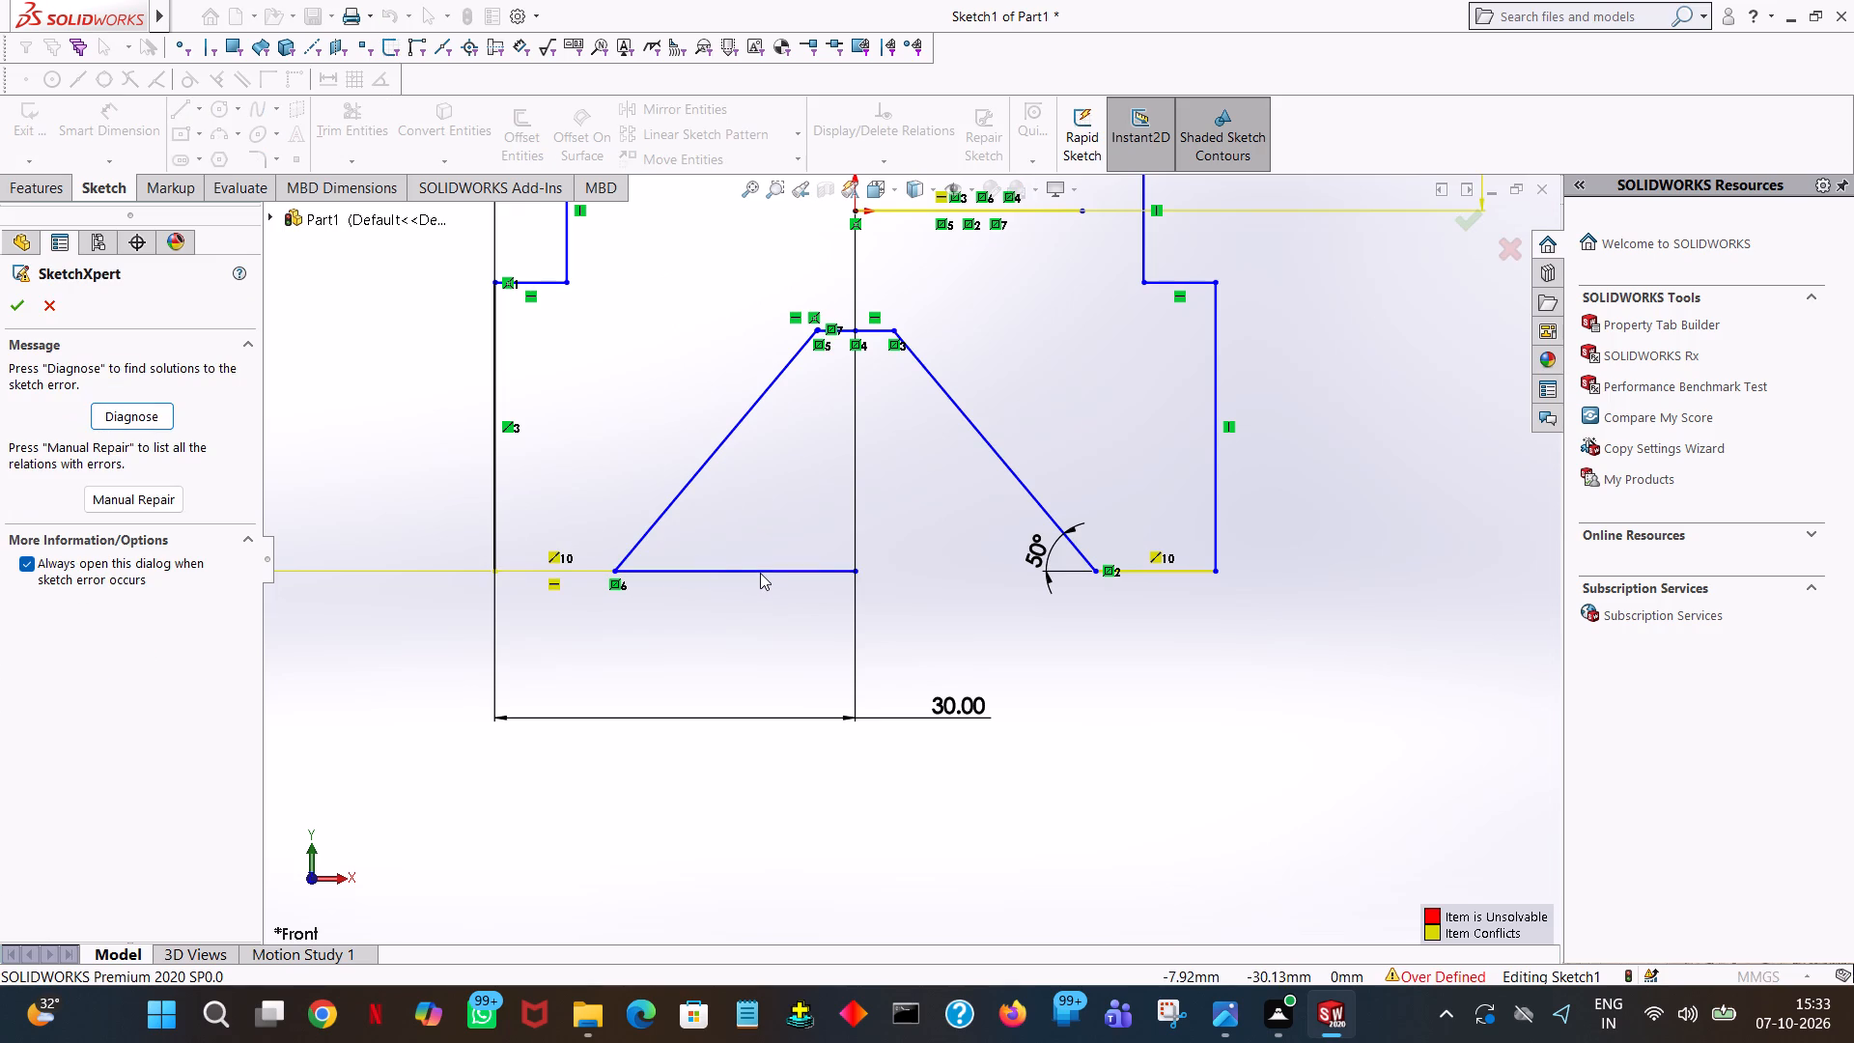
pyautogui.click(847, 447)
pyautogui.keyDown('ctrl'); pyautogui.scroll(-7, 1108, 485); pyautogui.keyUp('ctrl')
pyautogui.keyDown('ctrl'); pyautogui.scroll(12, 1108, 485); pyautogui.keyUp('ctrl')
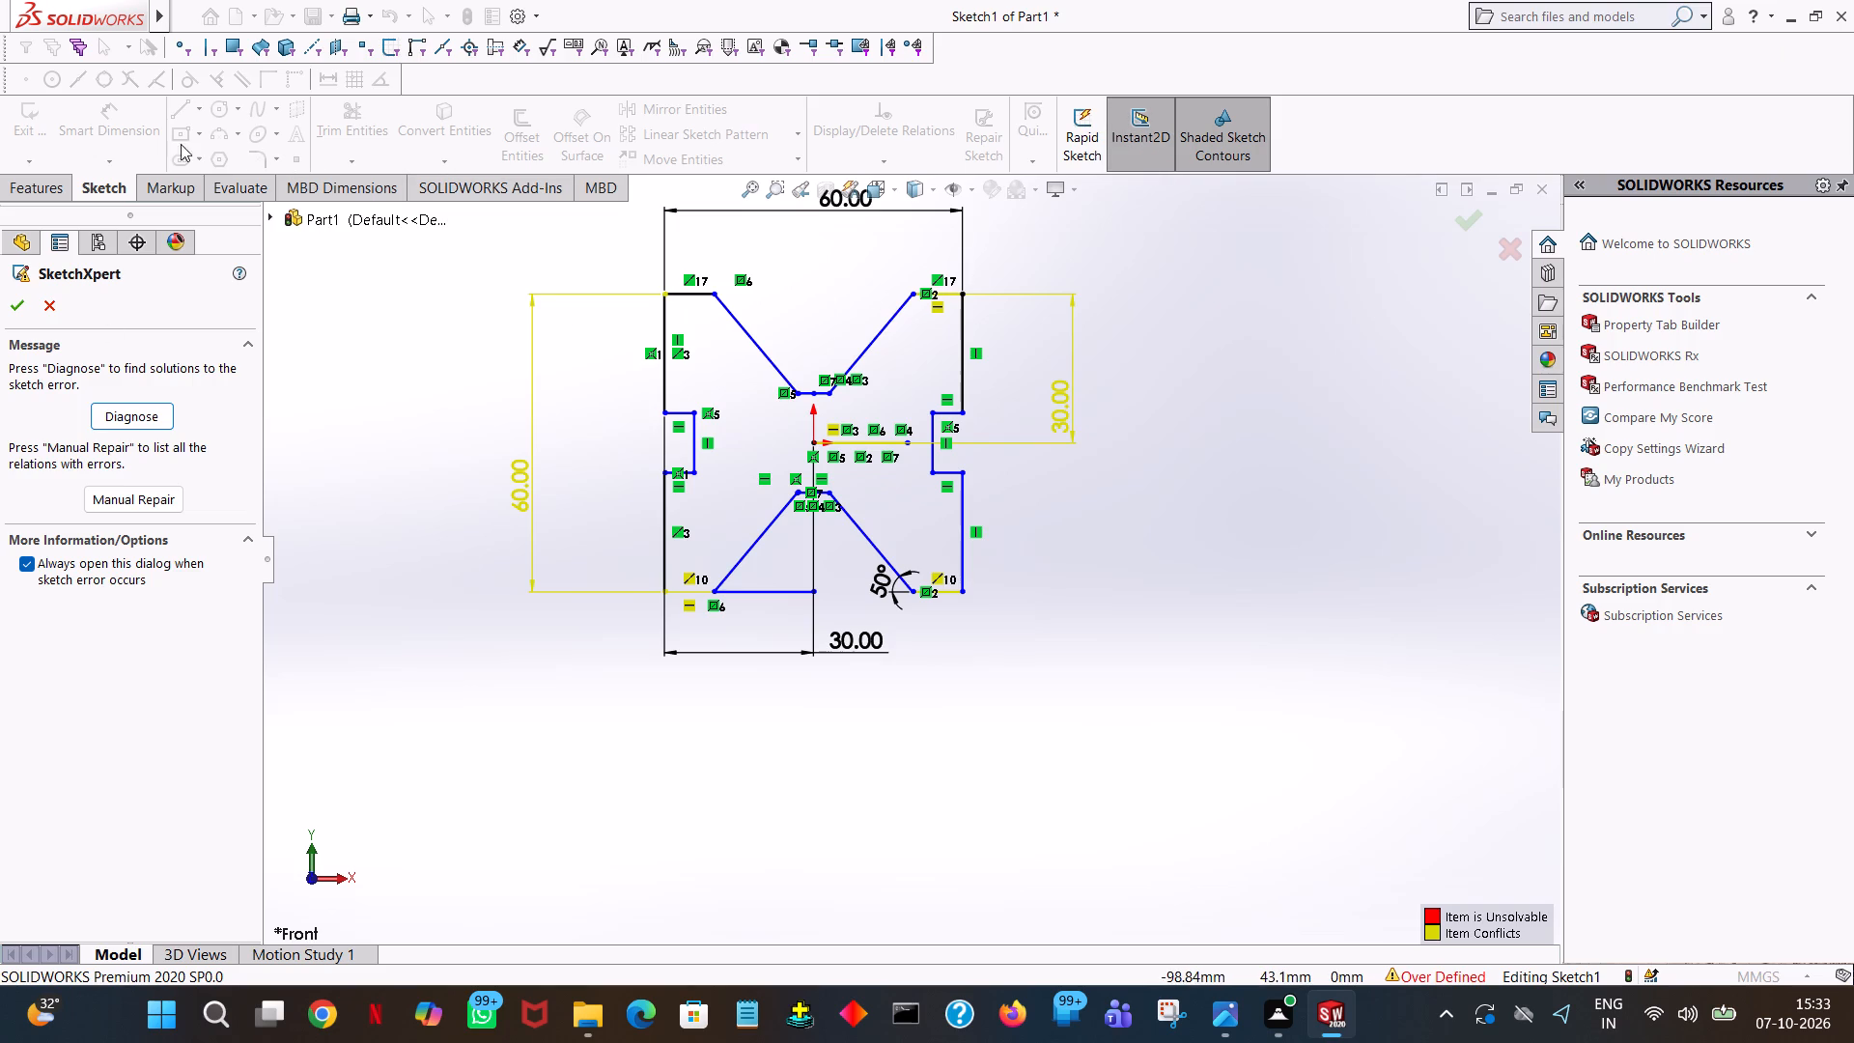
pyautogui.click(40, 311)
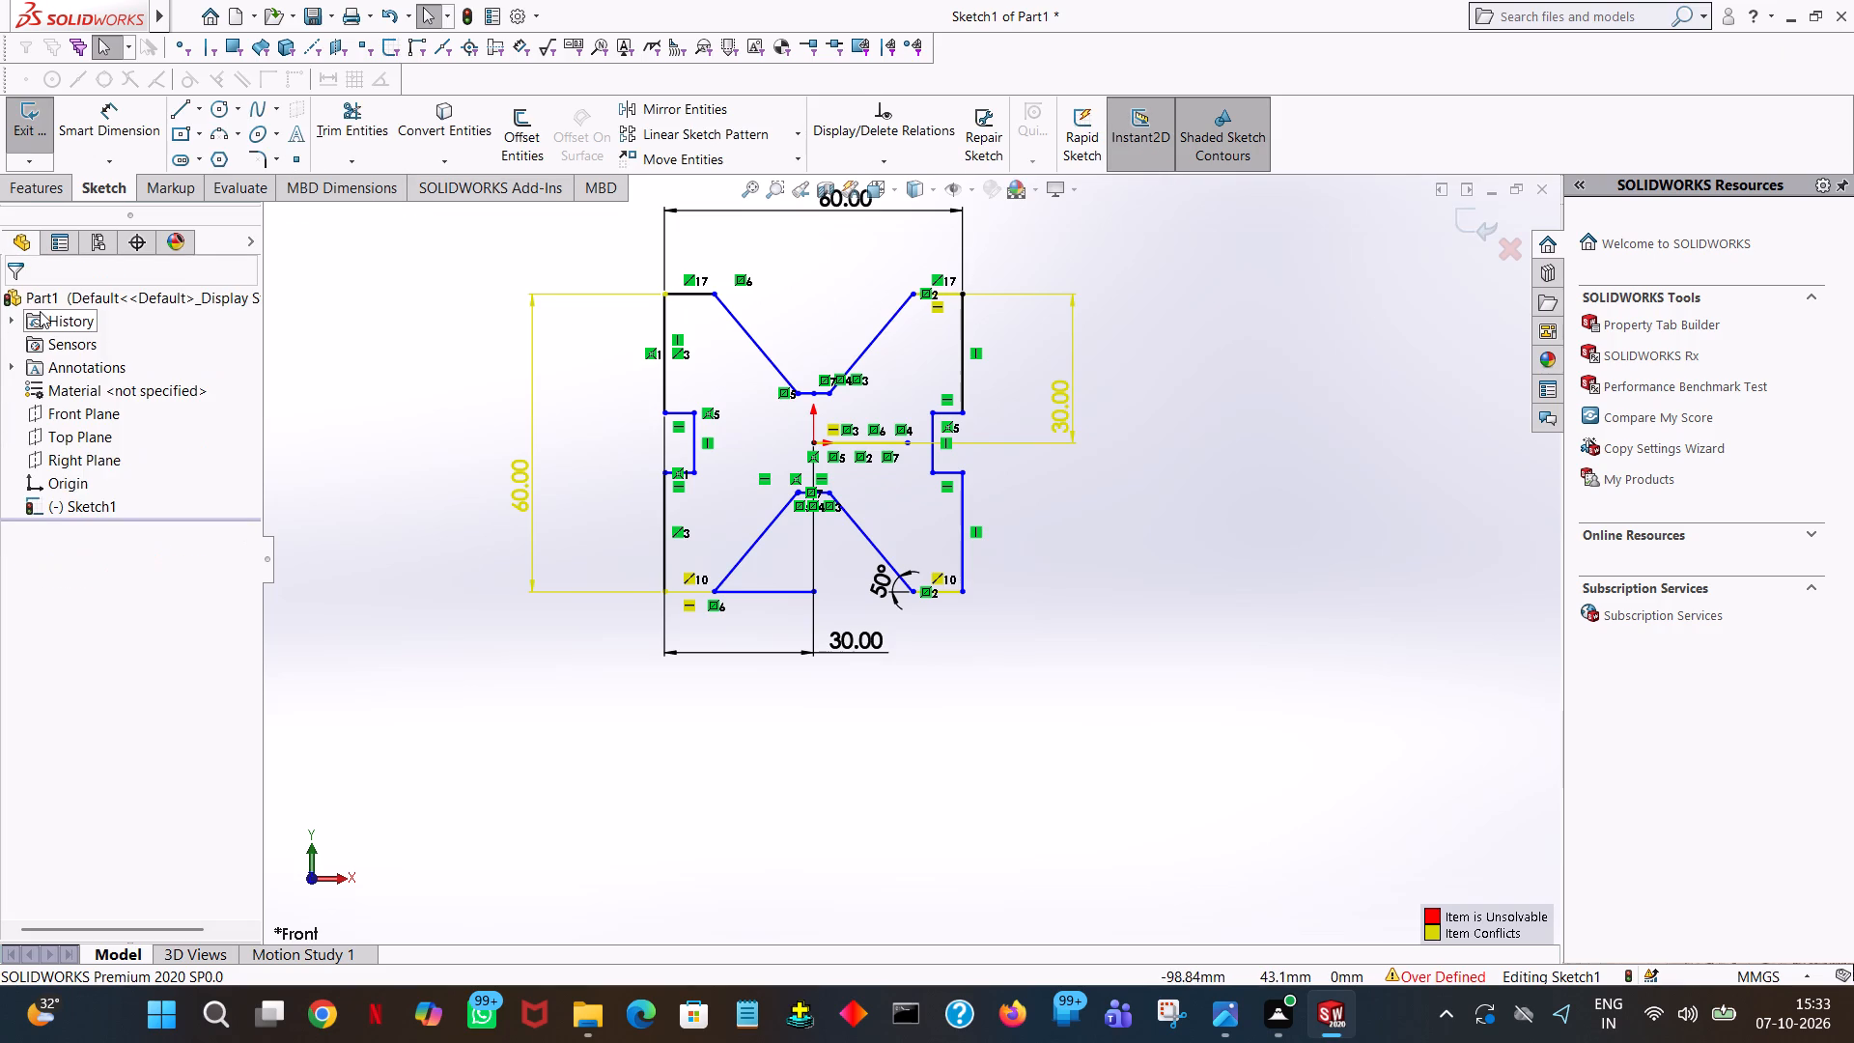
# Delete the conflicting vertical 30 mm dimension between the top edge and the origin.
pyautogui.click(1062, 403)
pyautogui.rightClick(1062, 403)
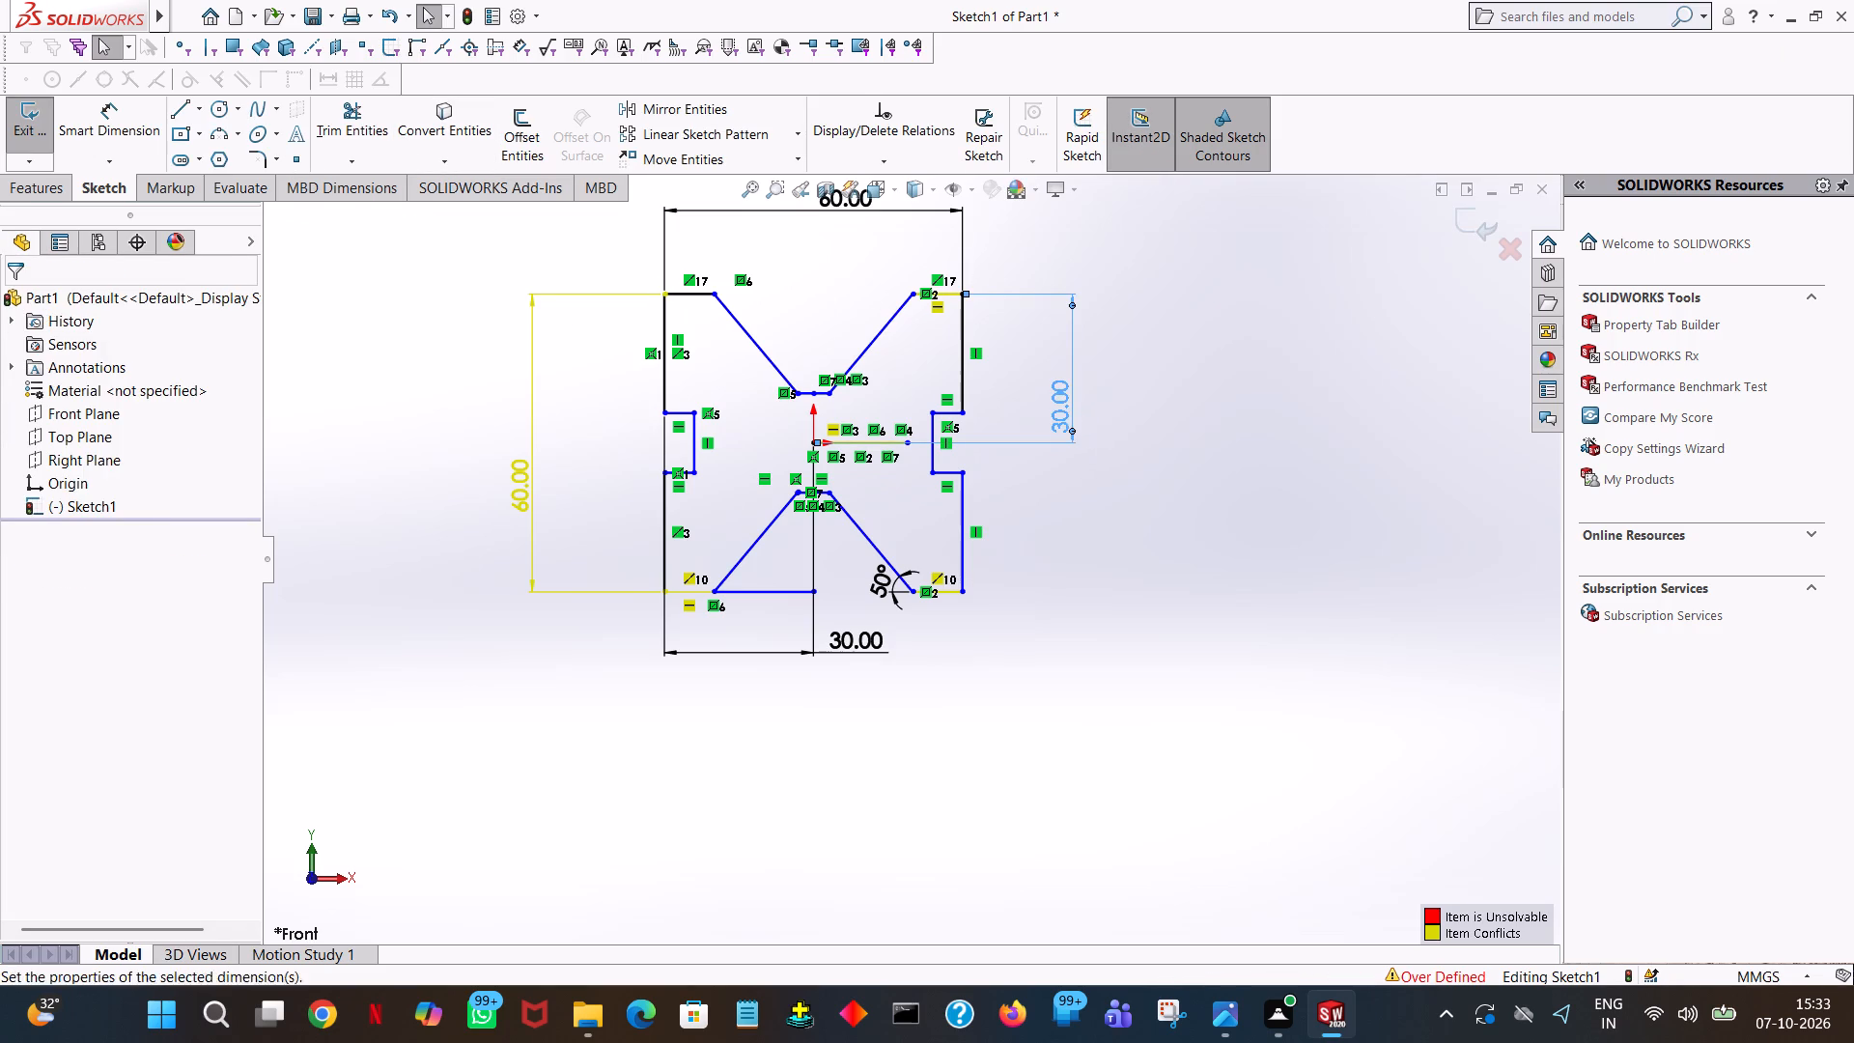
pyautogui.click(1145, 668)
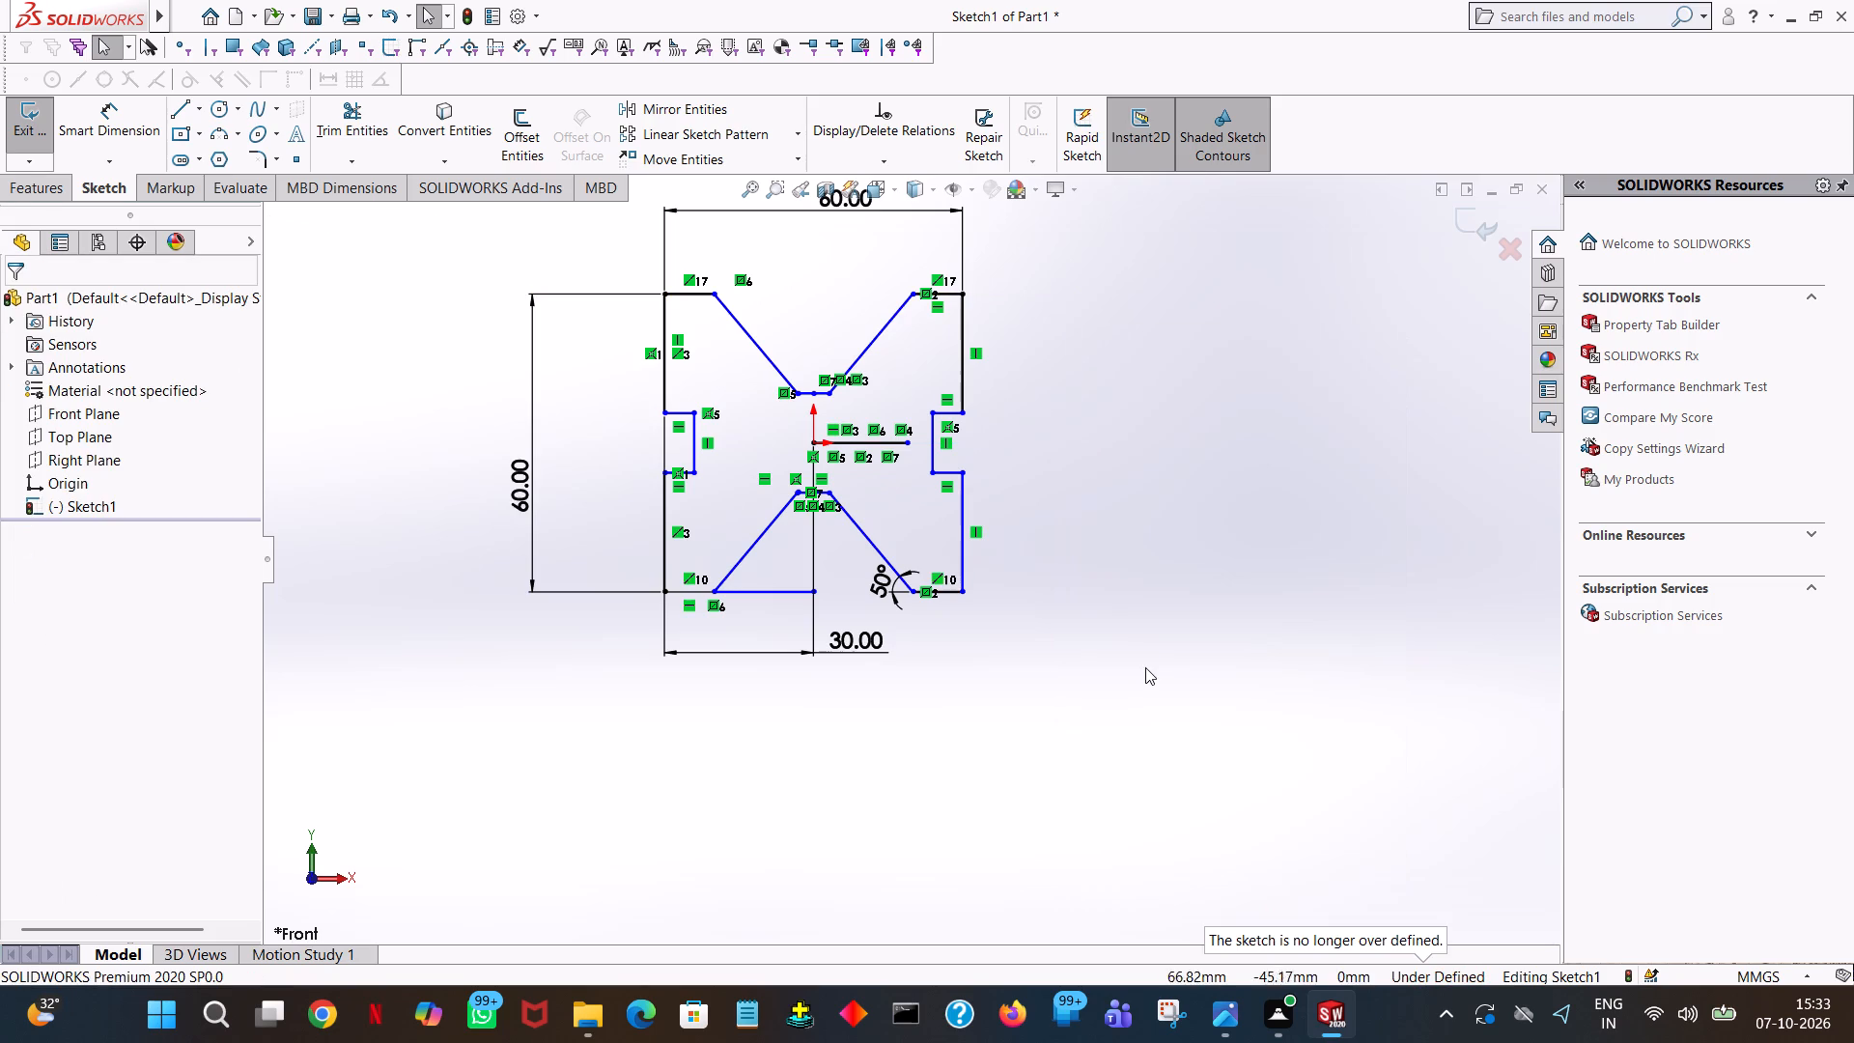
# Trim away the bottom edge from the left slanted line to the centre and the horizontal line starting at the origin.
pyautogui.click(345, 109)
pyautogui.click(780, 589)
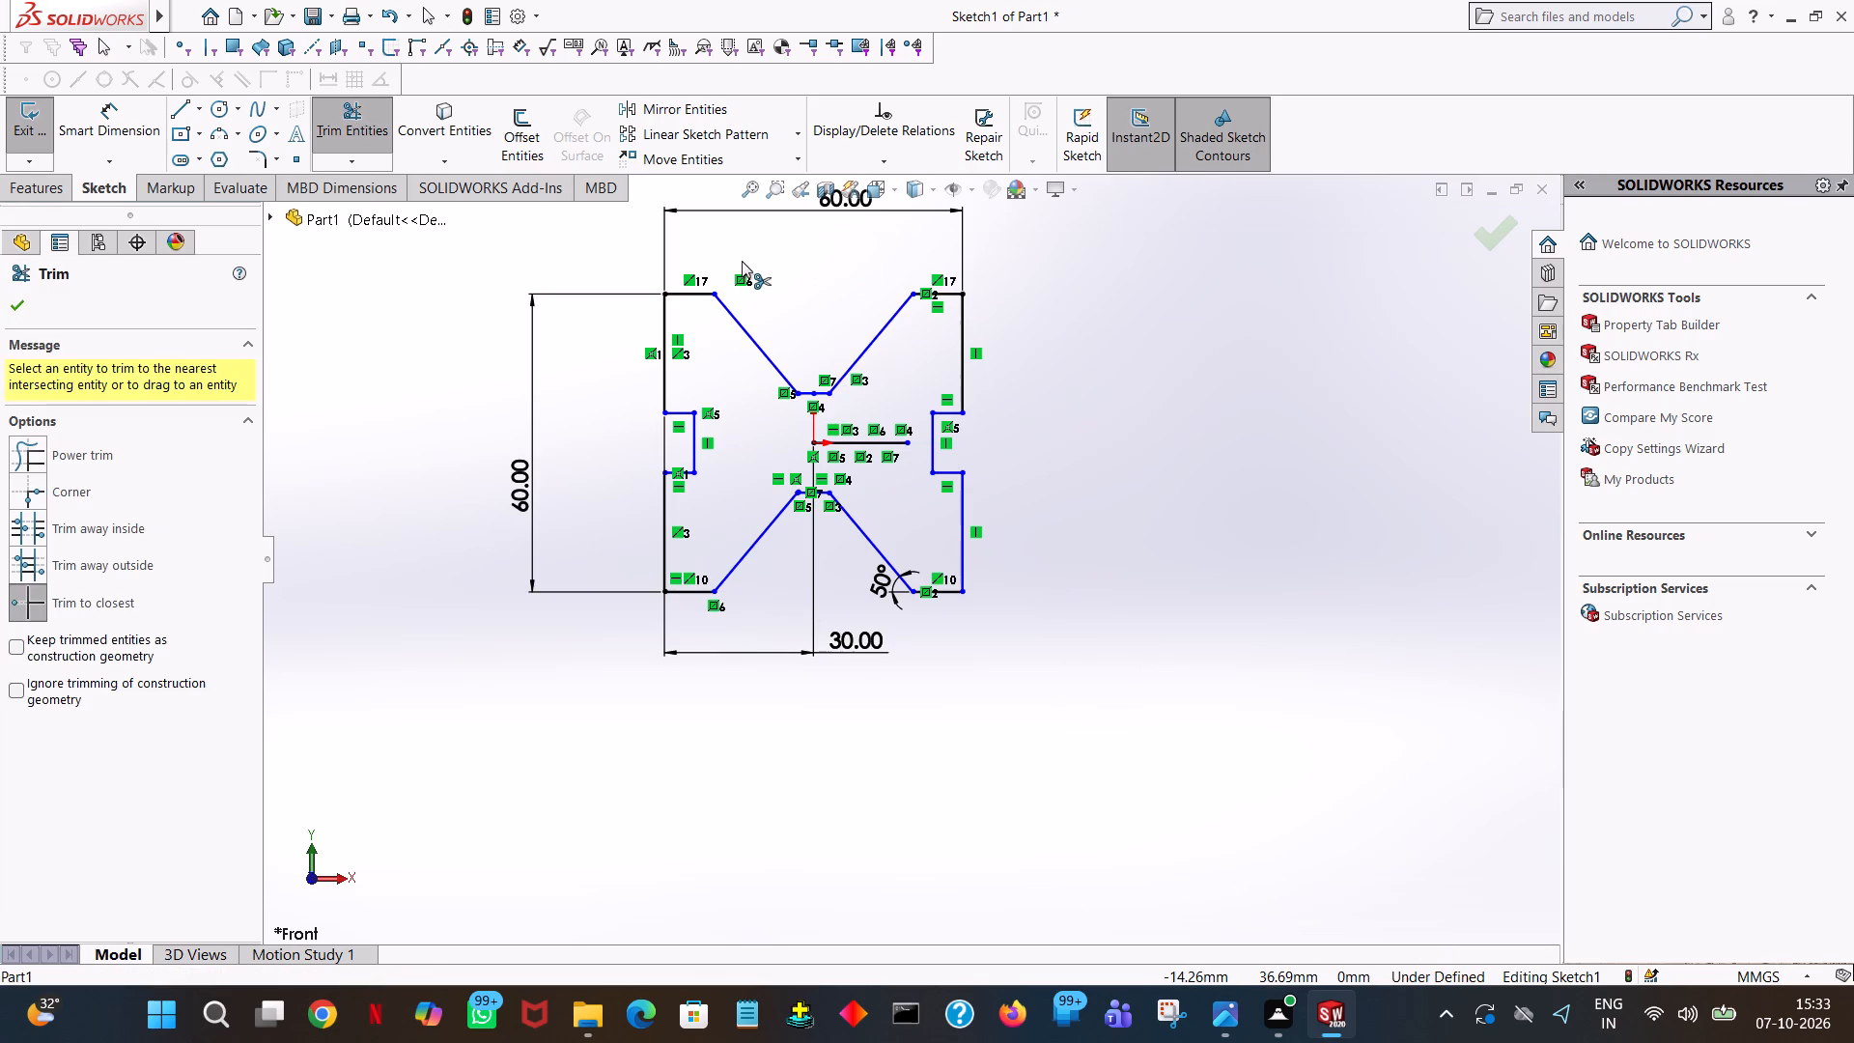
pyautogui.click(22, 295)
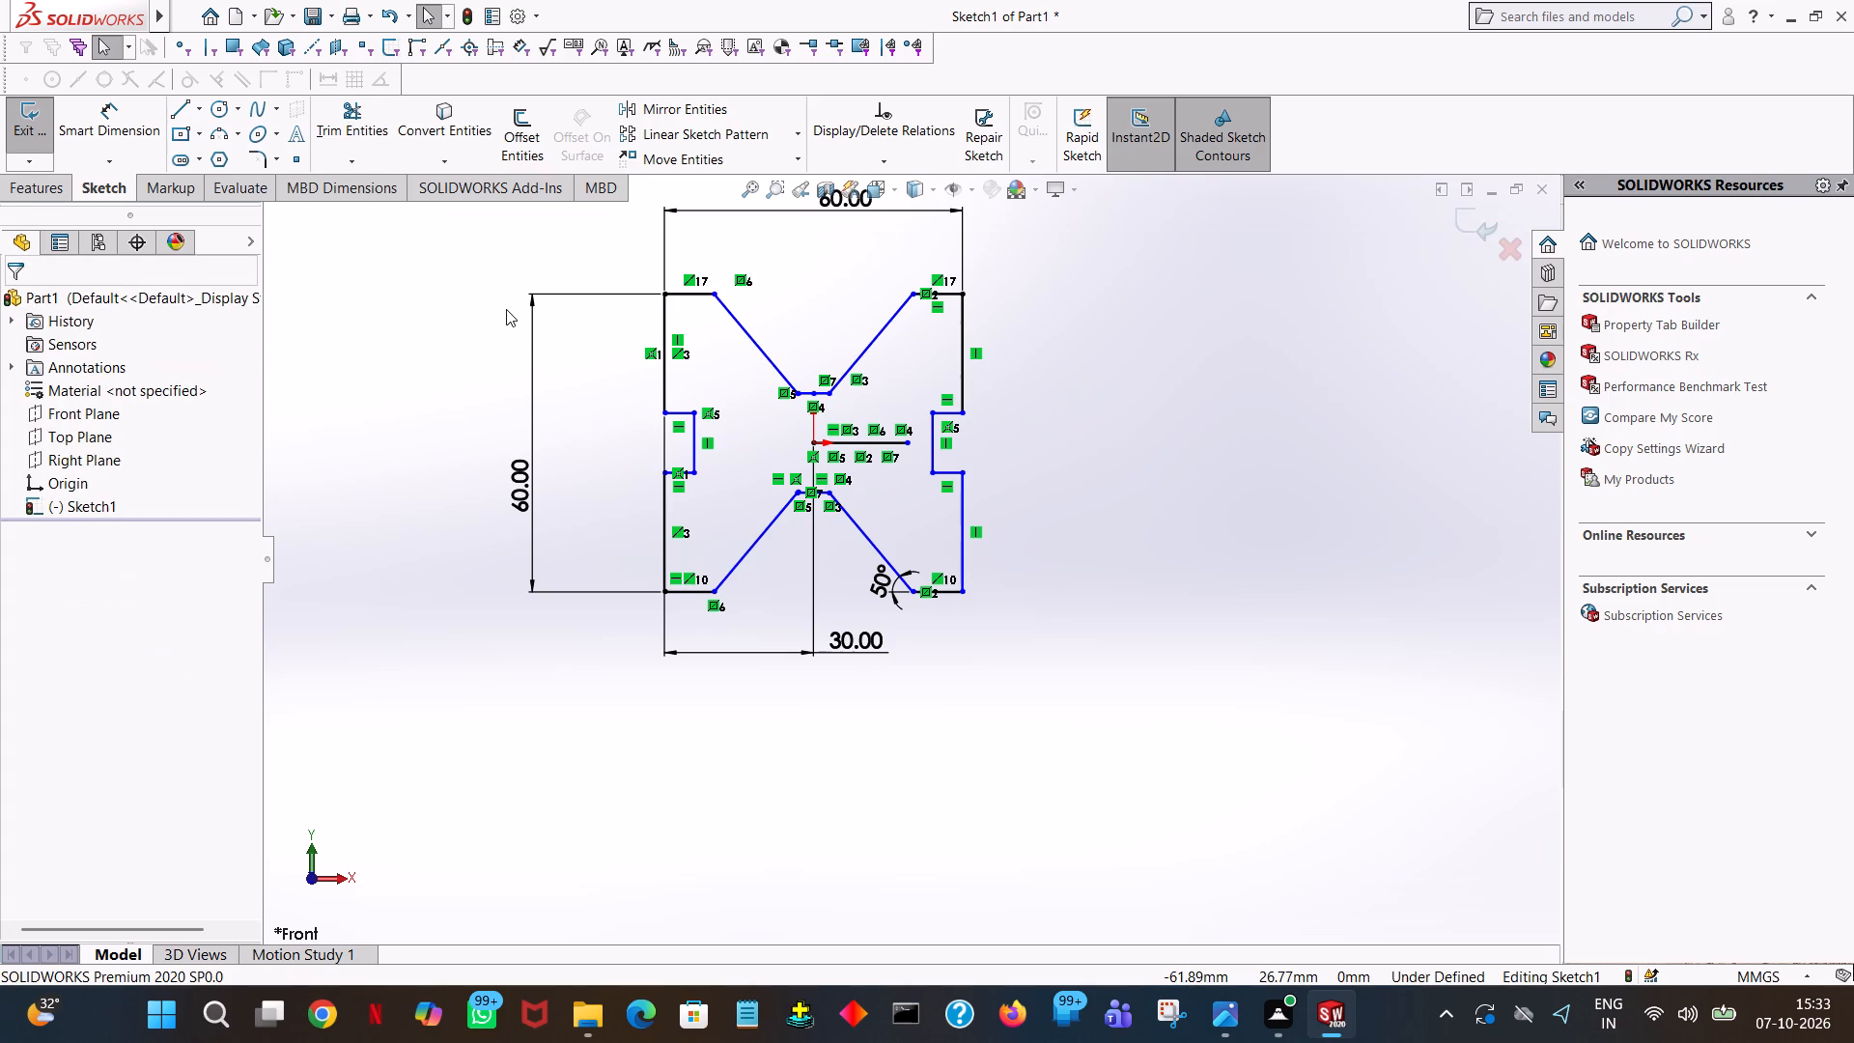
pyautogui.click(325, 138)
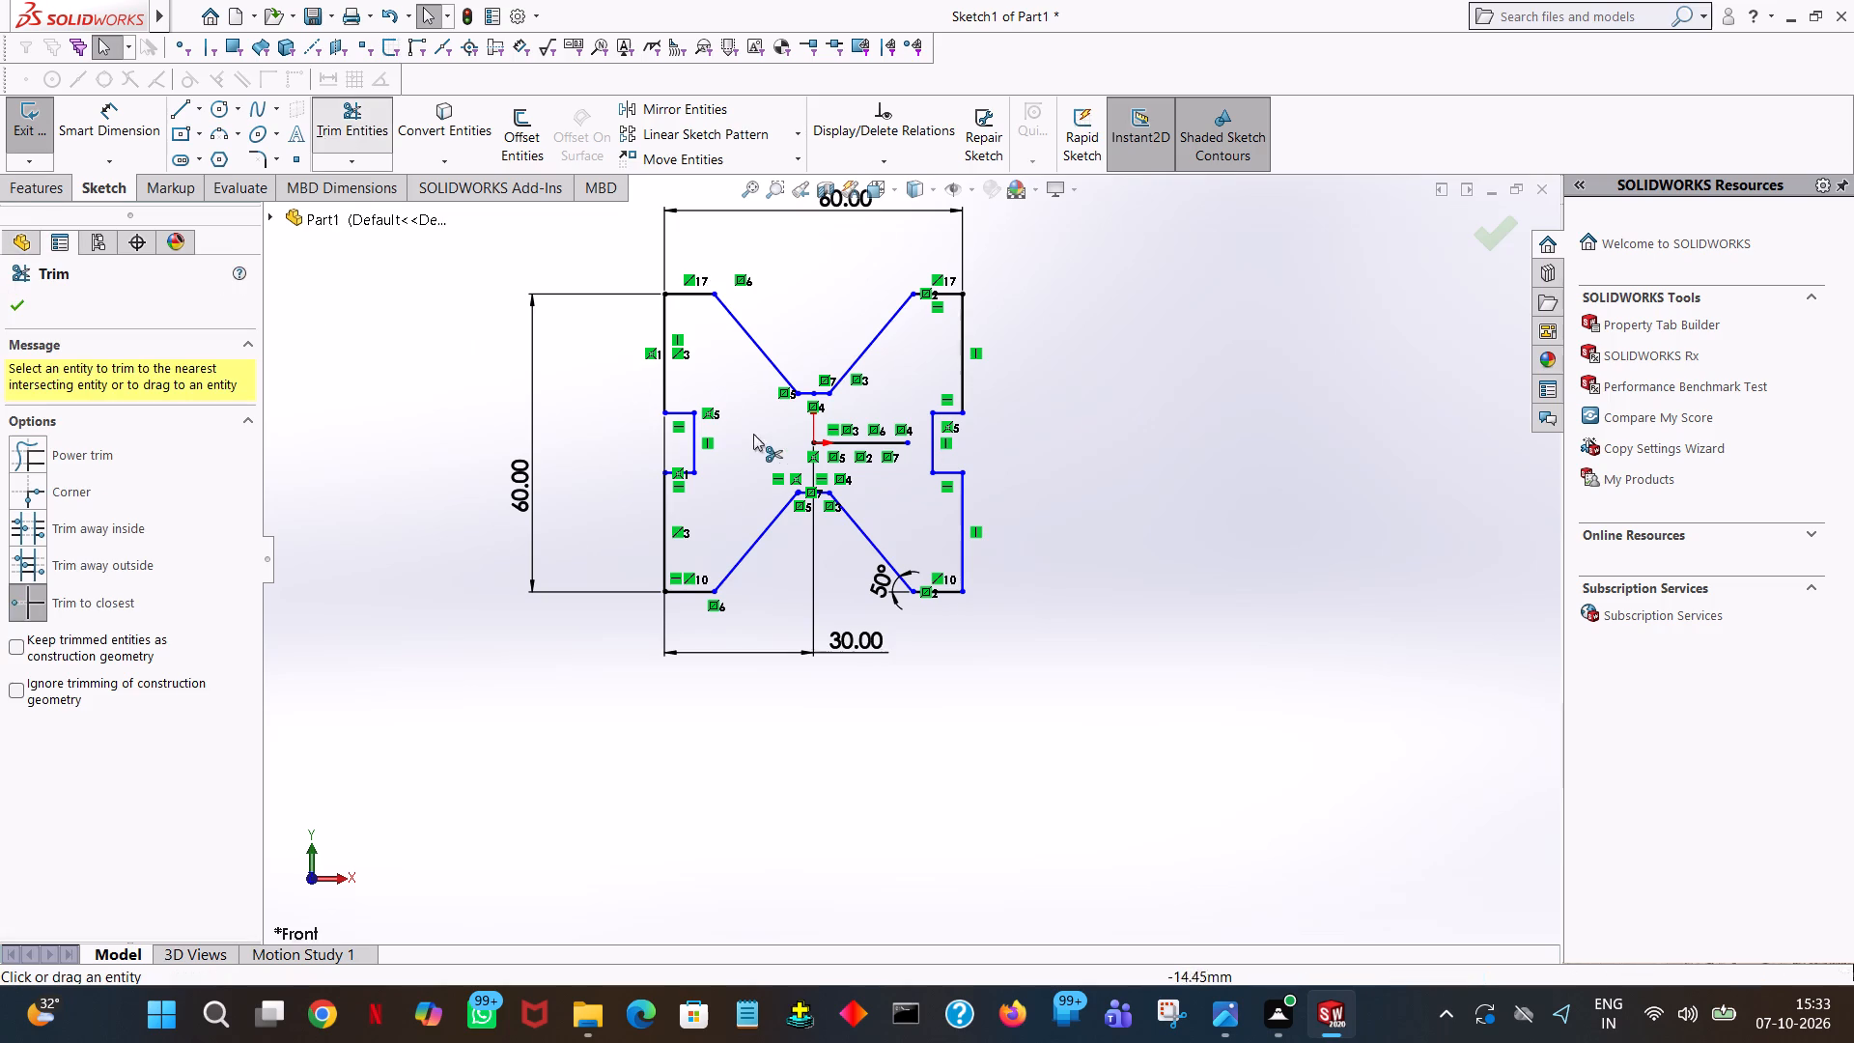
pyautogui.click(858, 439)
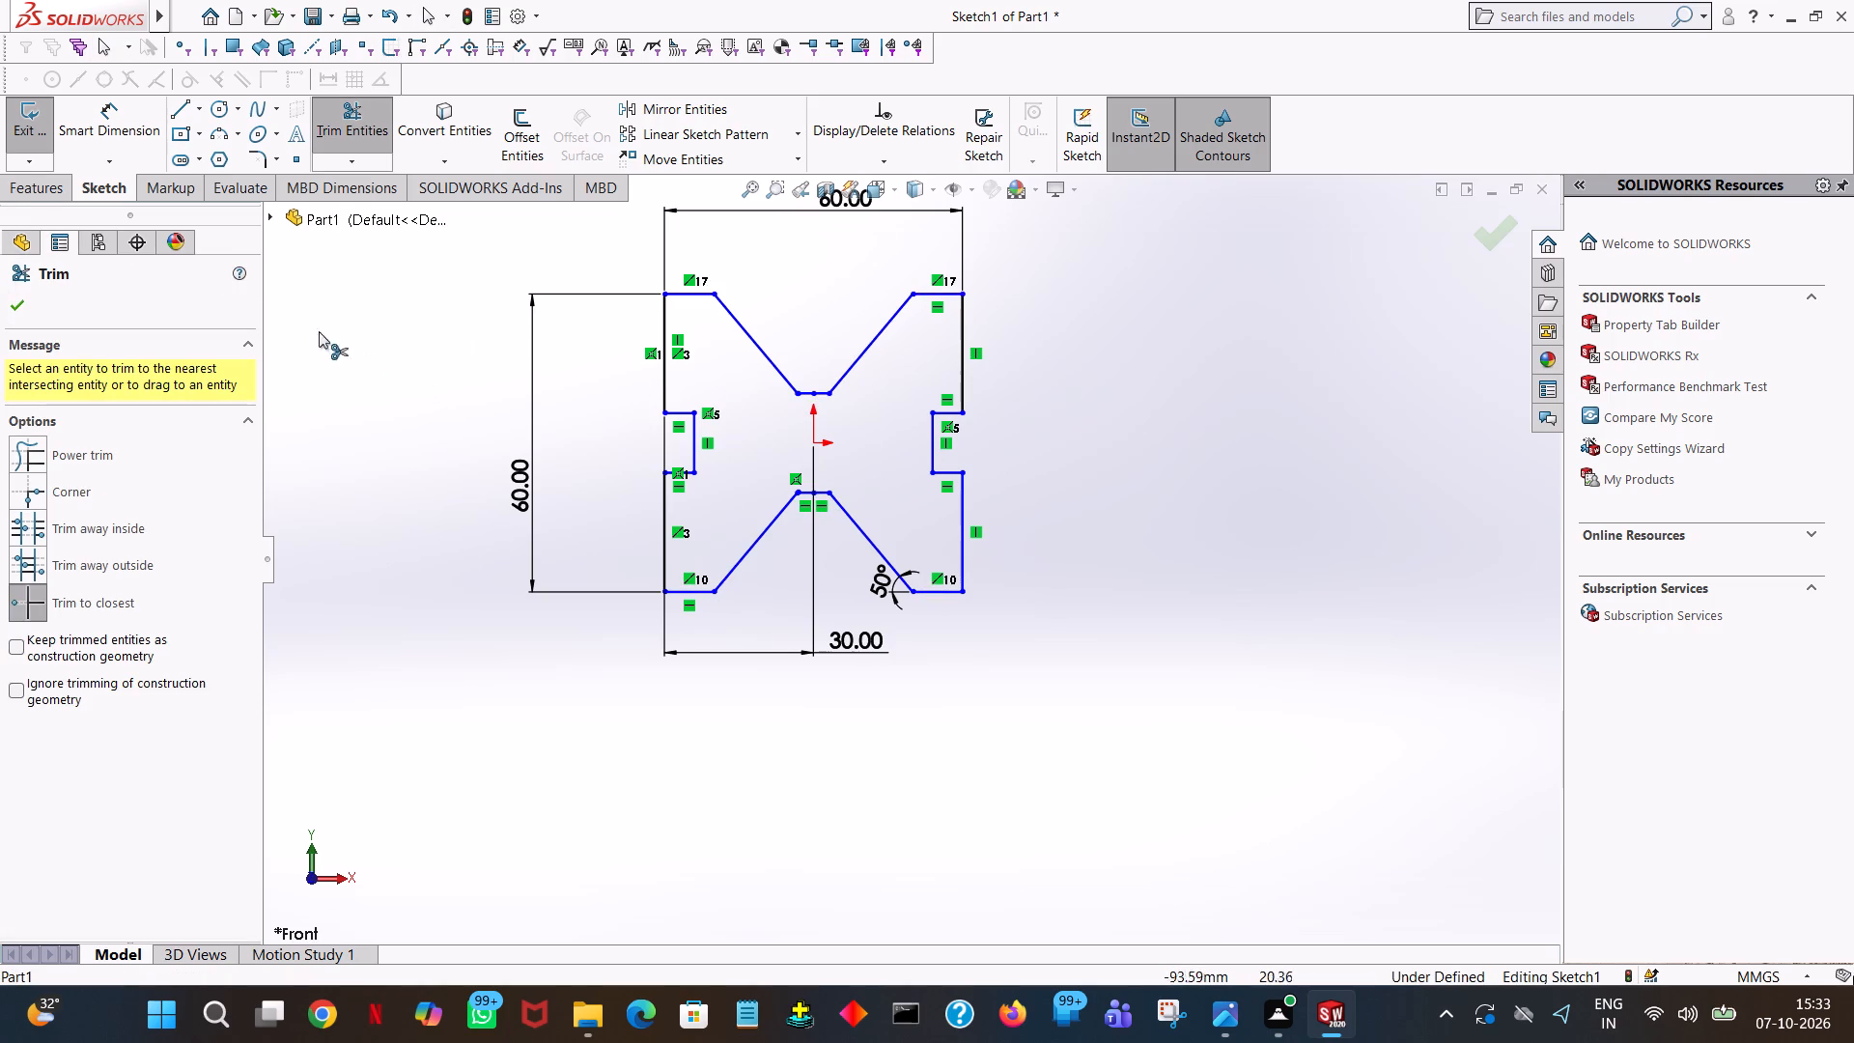
pyautogui.click(19, 306)
# Dimension the horizontal span of the bottom cutout's left slanted line and the length of the left edge below the notch.
pyautogui.click(126, 134)
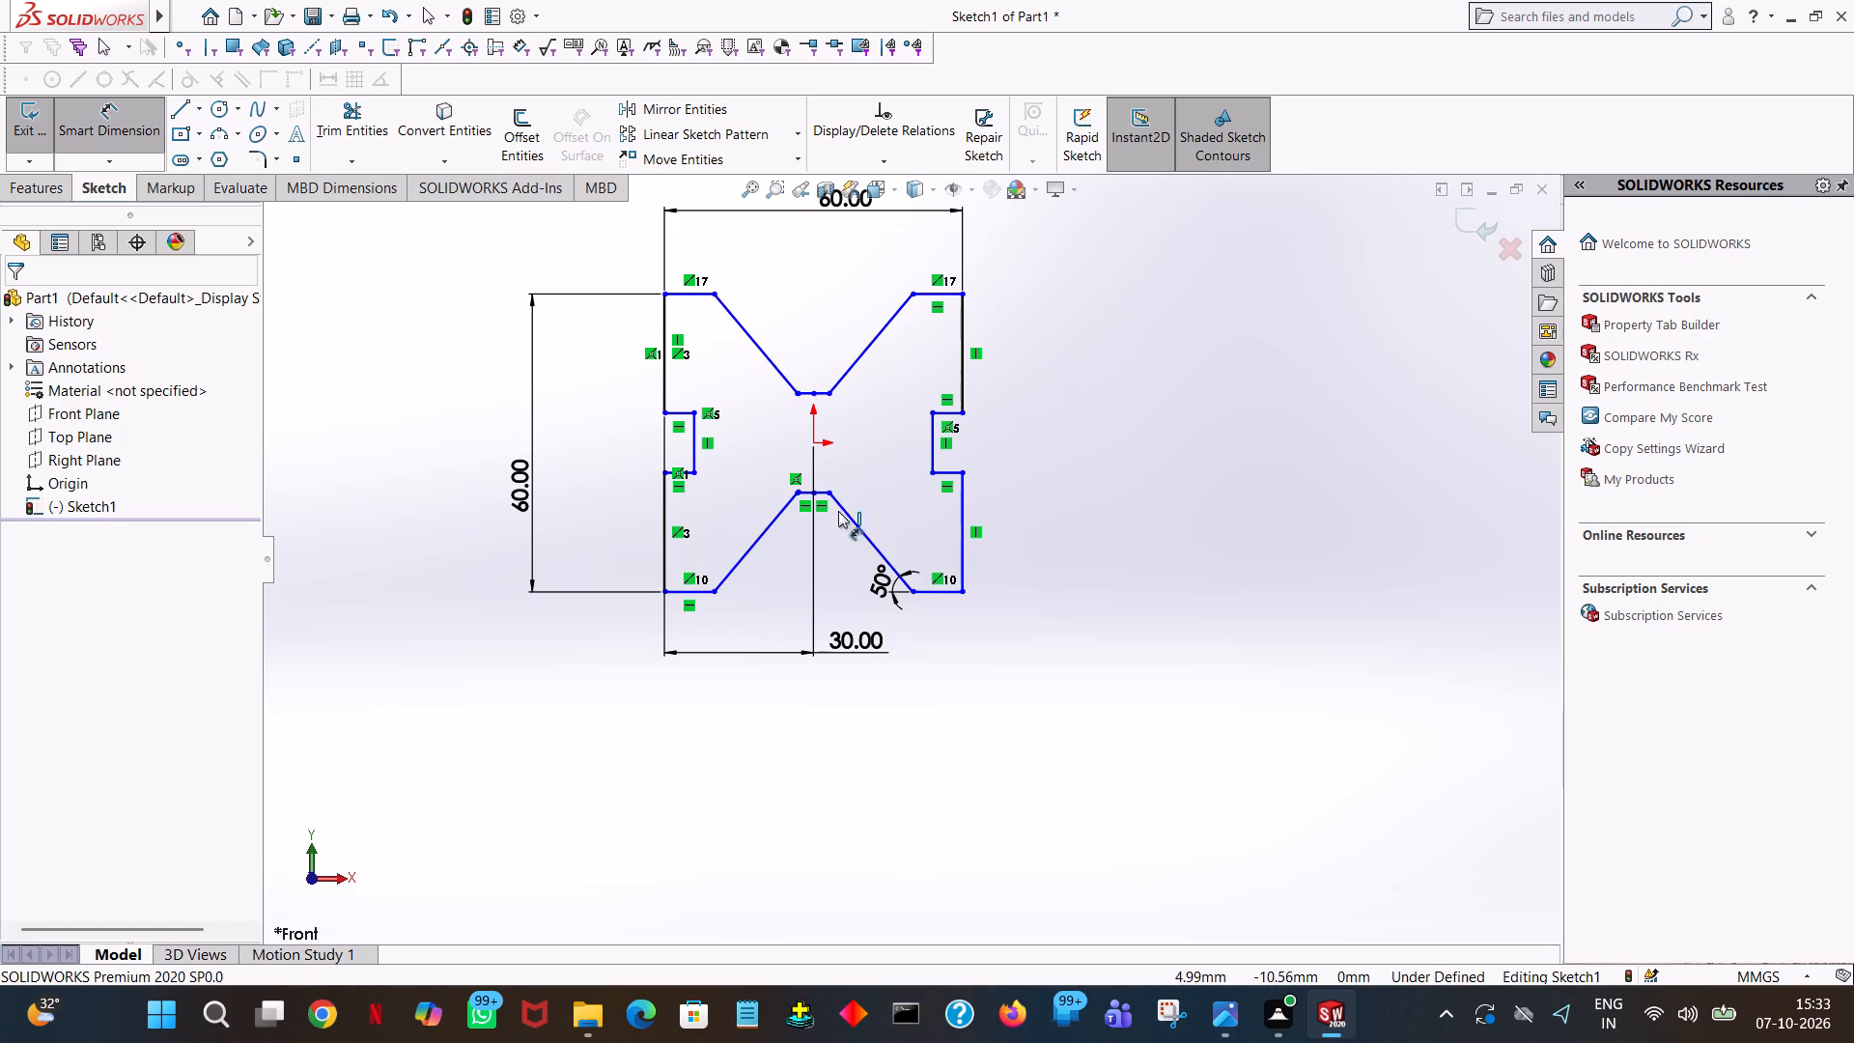
pyautogui.click(727, 573)
pyautogui.click(781, 686)
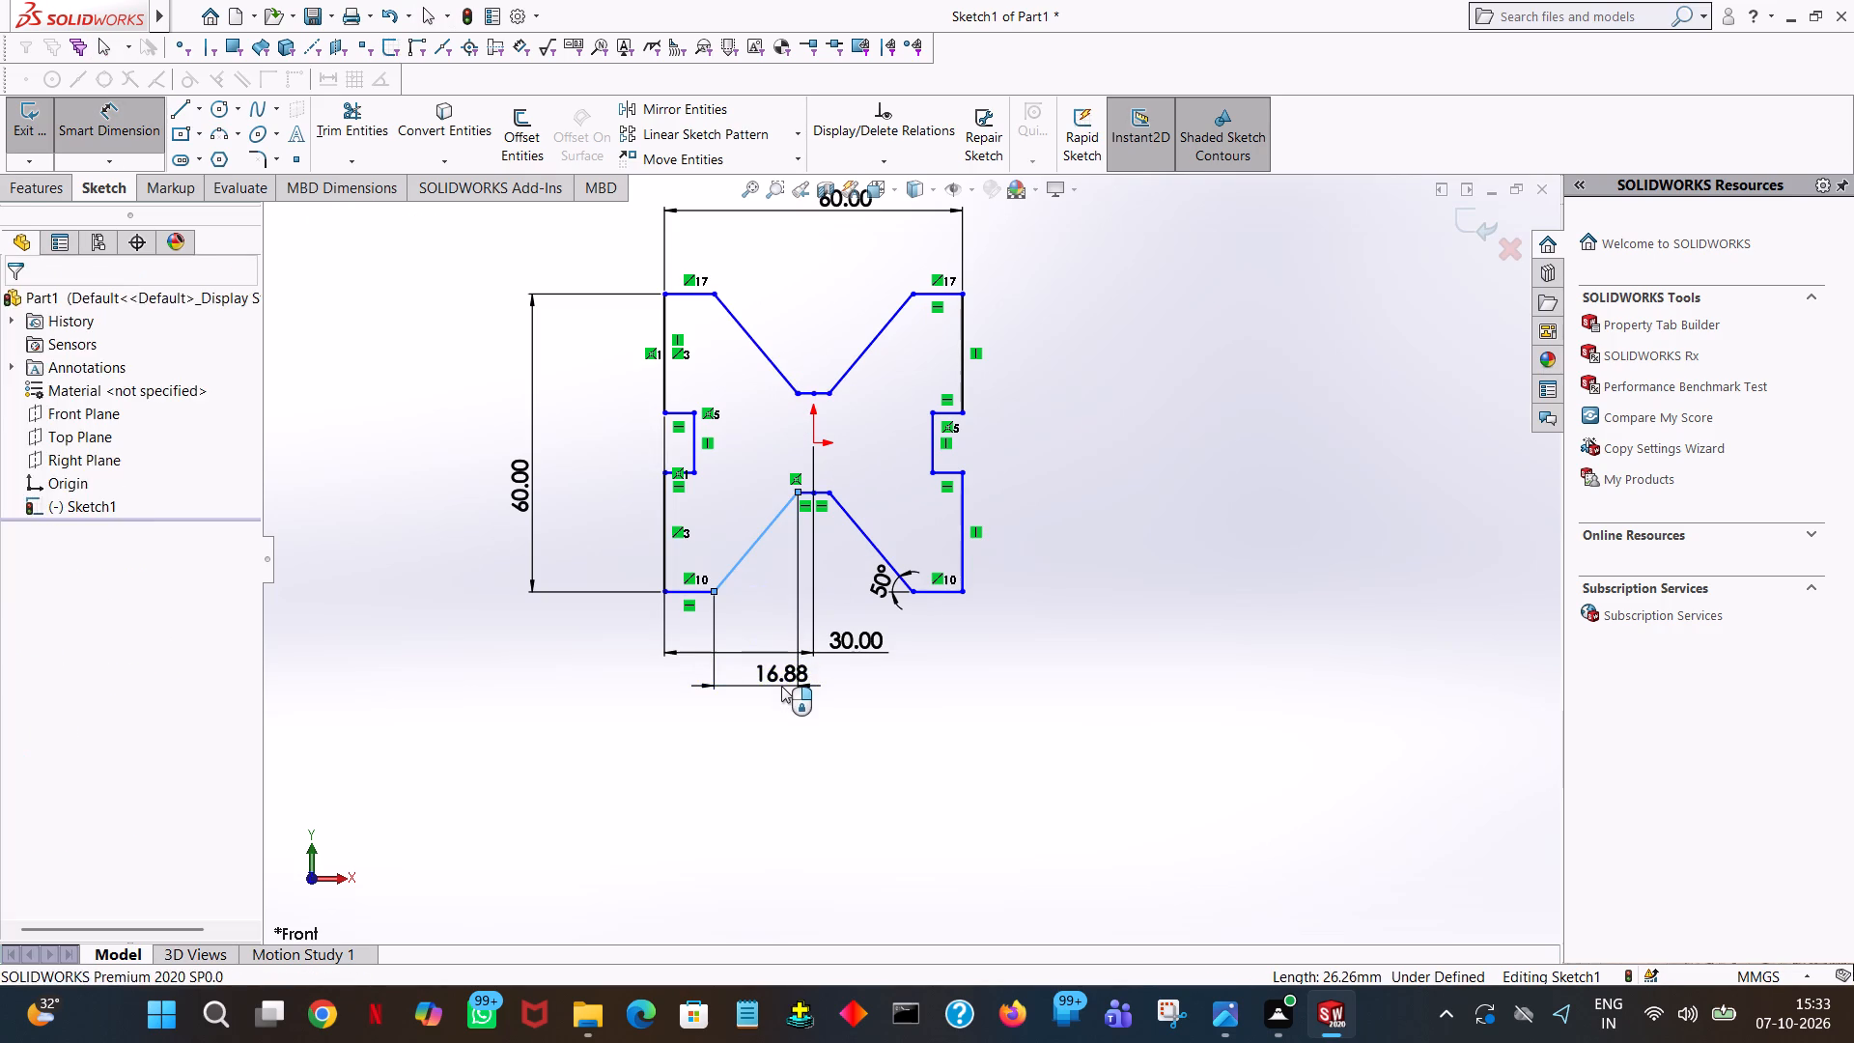
pyautogui.click(706, 656)
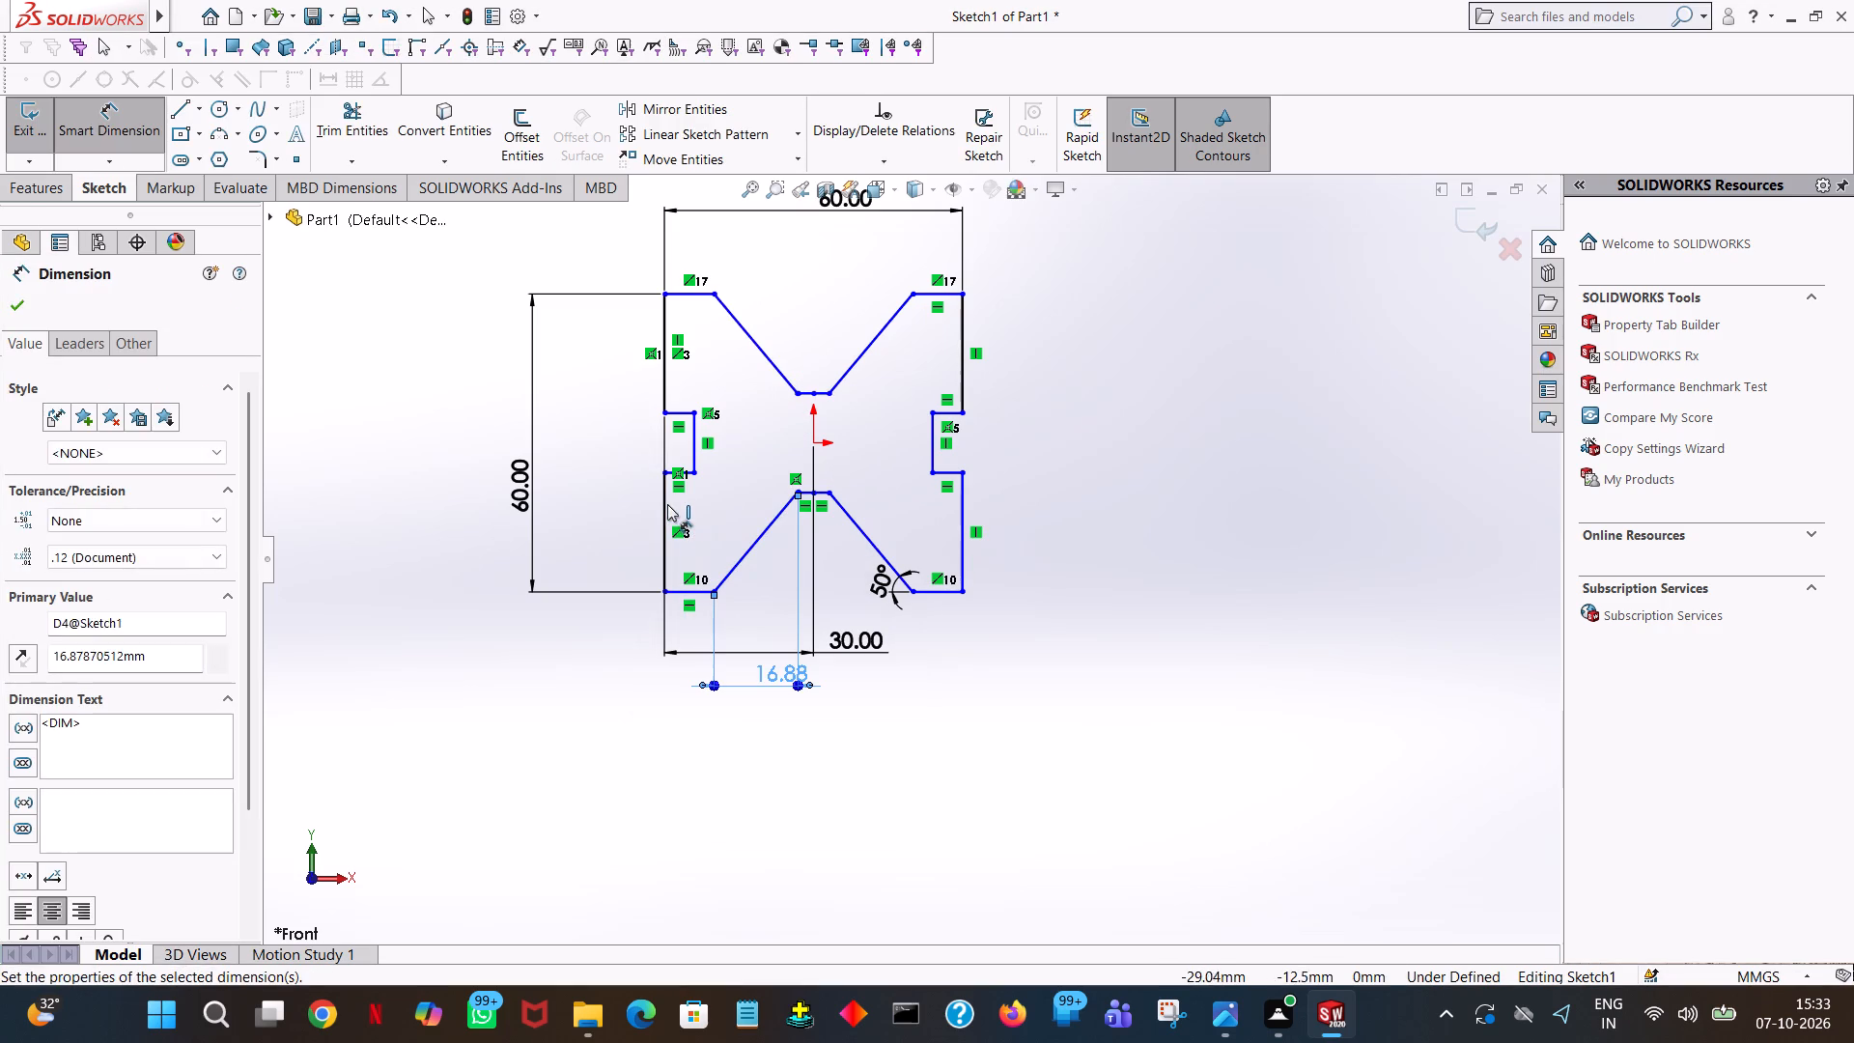
pyautogui.click(665, 502)
pyautogui.click(552, 505)
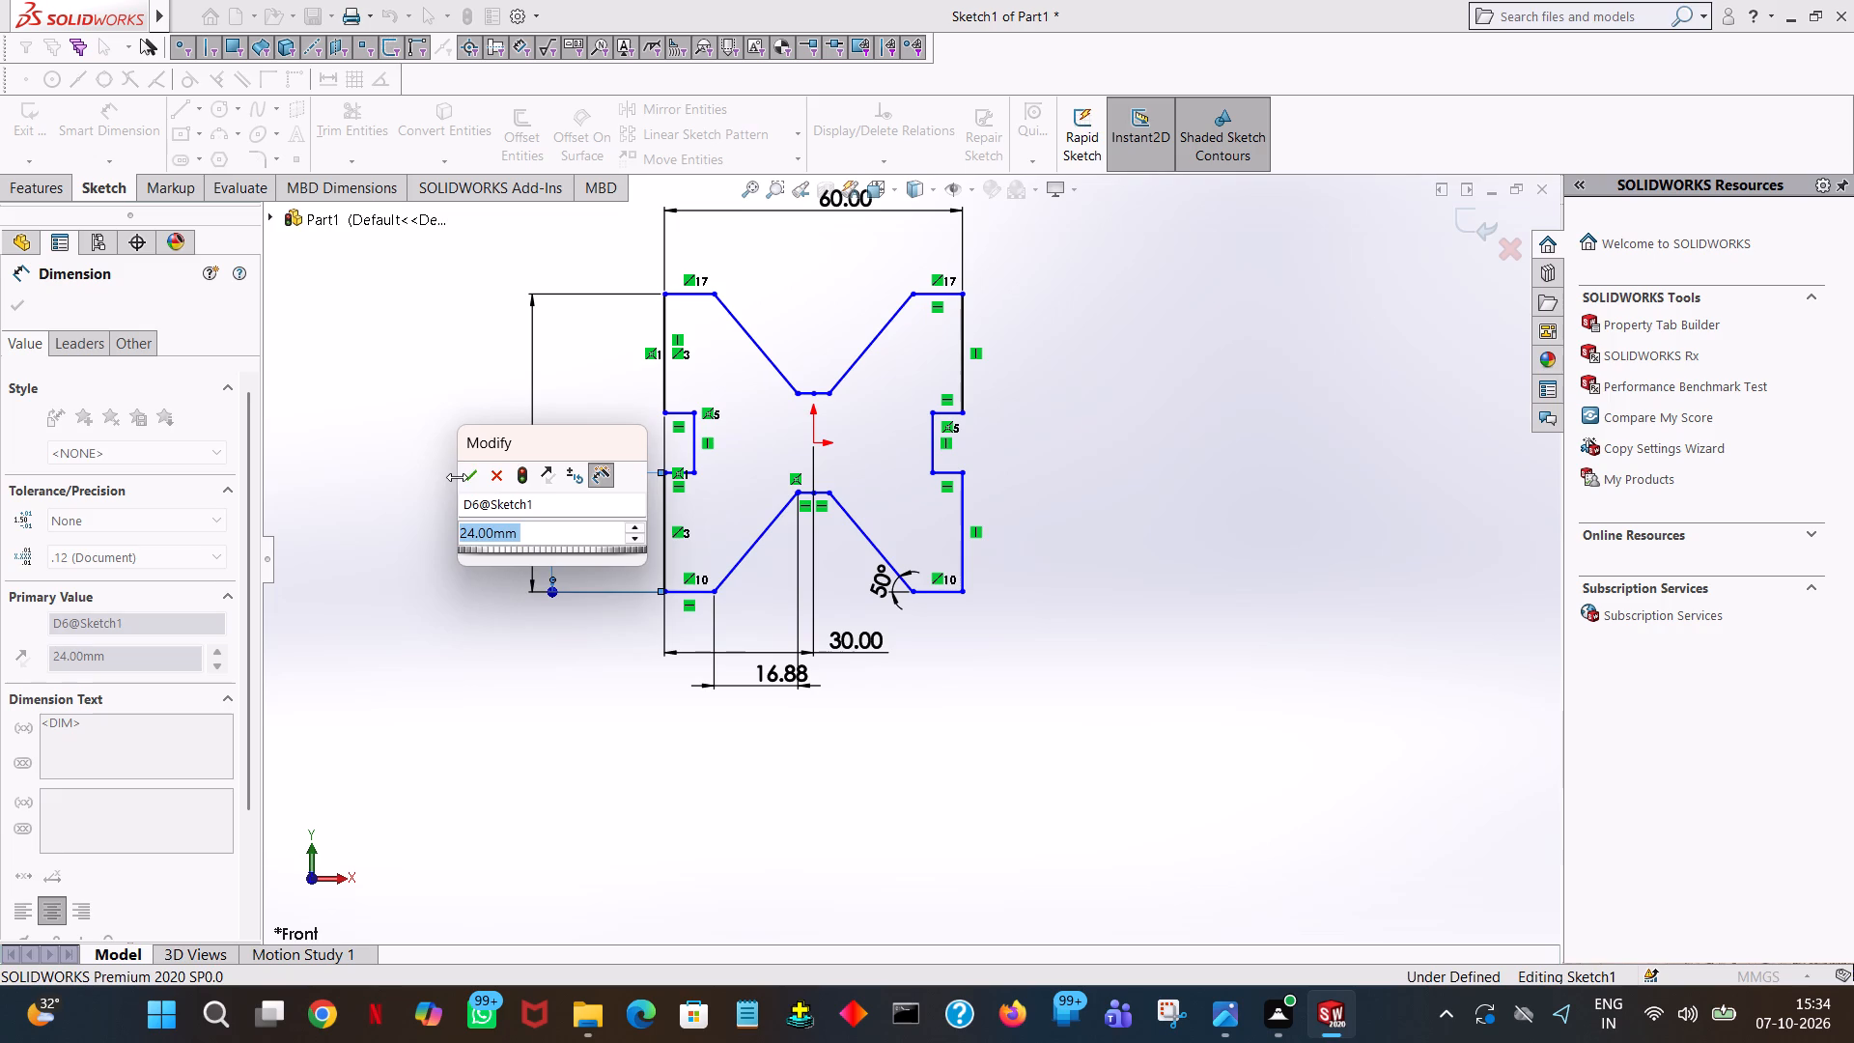
pyautogui.click(464, 471)
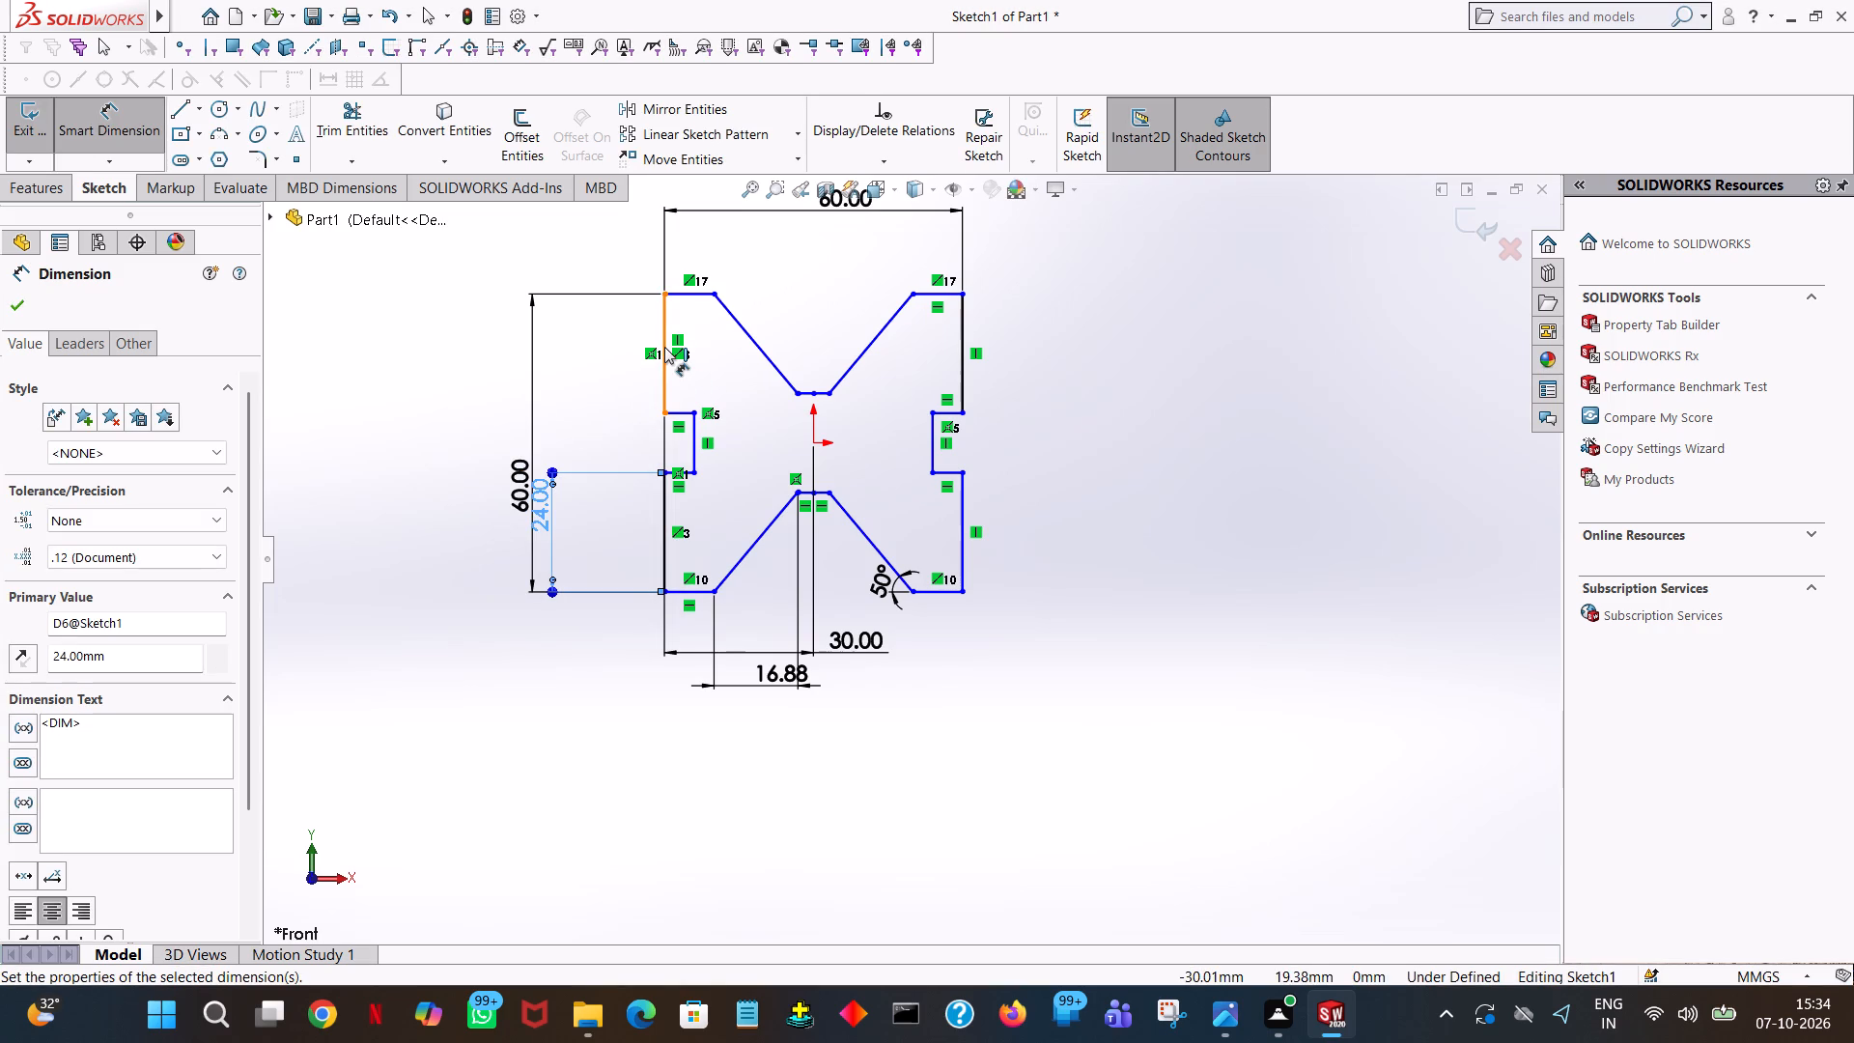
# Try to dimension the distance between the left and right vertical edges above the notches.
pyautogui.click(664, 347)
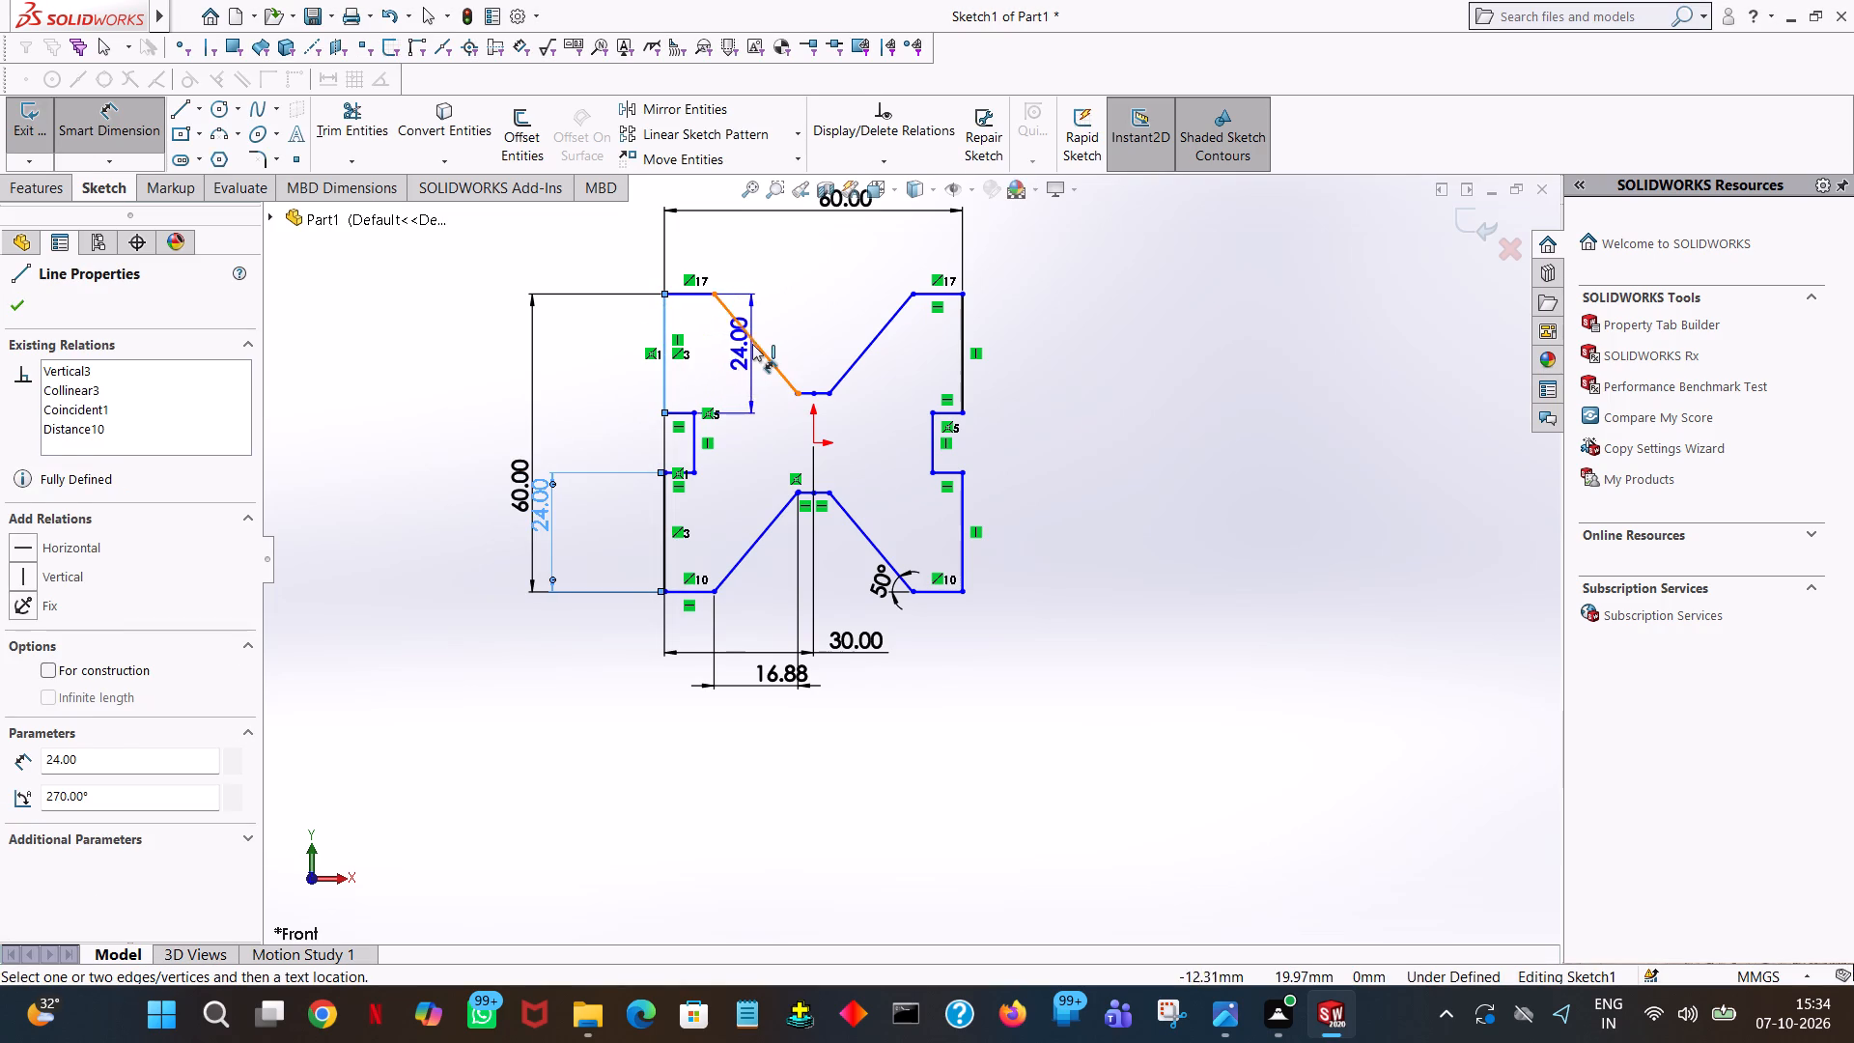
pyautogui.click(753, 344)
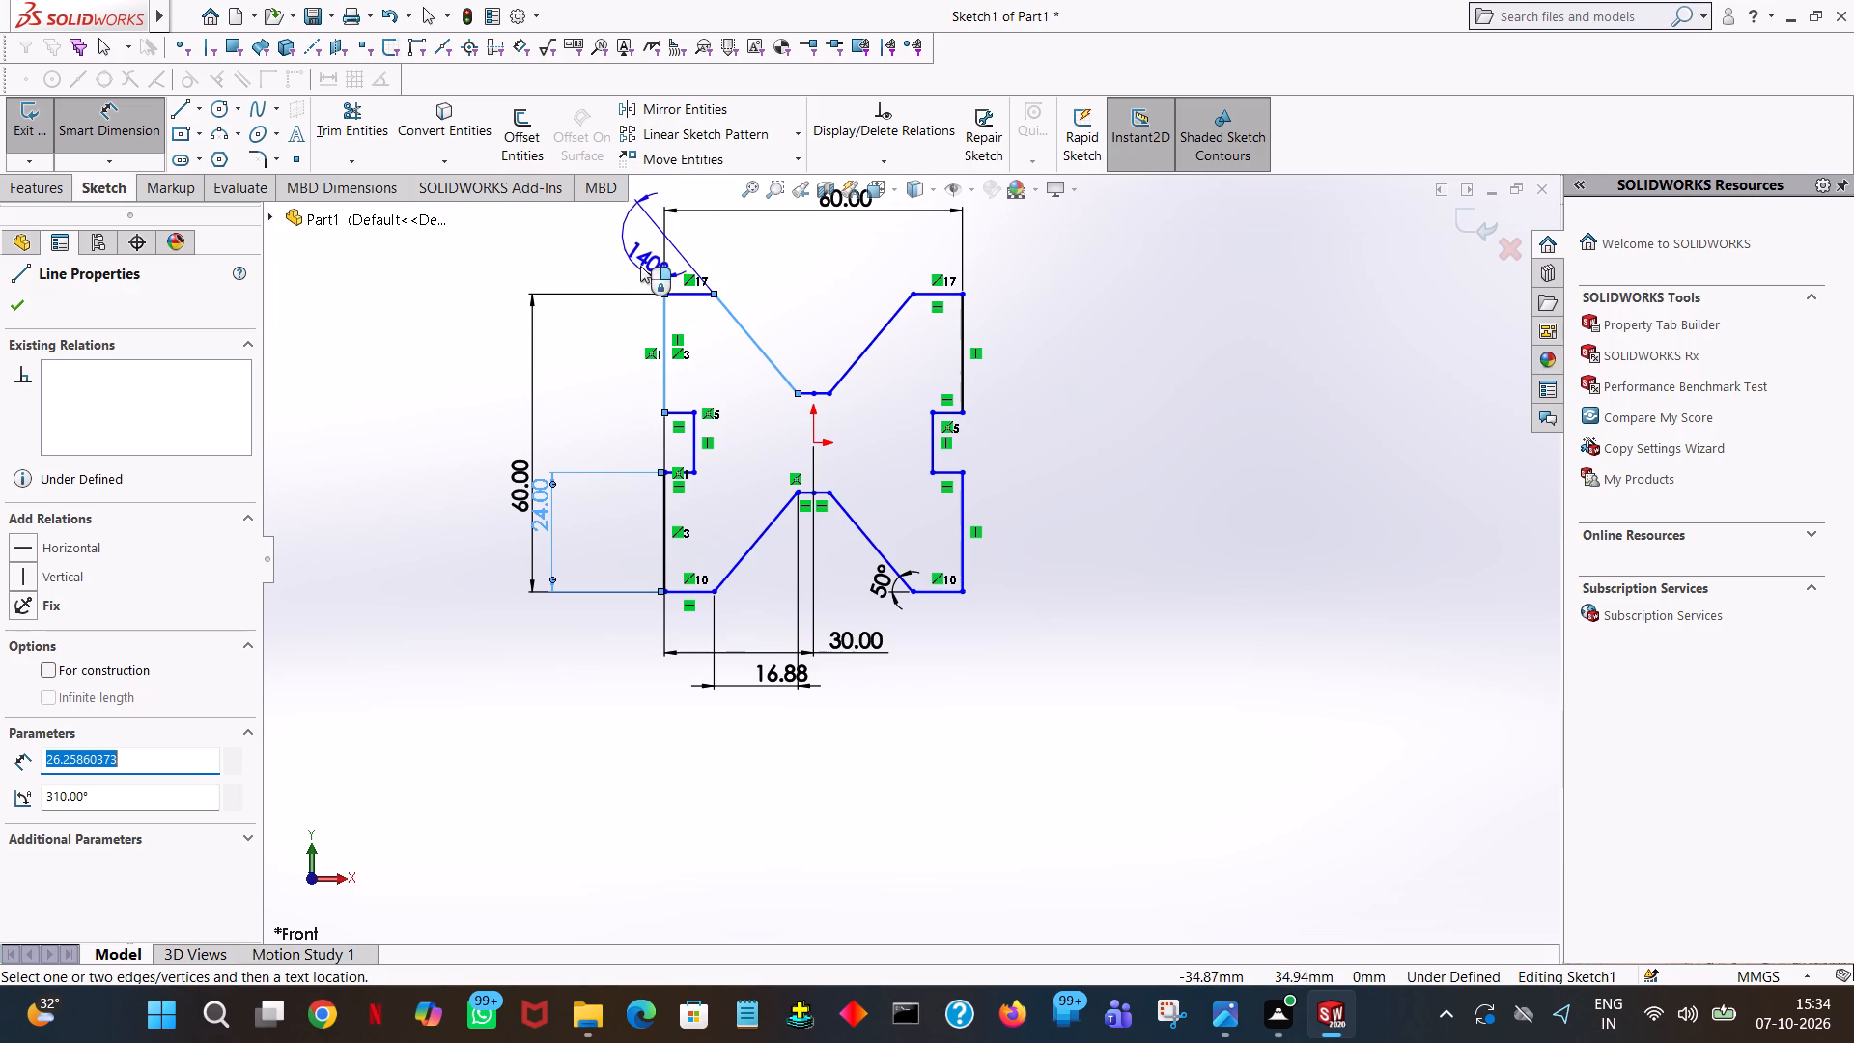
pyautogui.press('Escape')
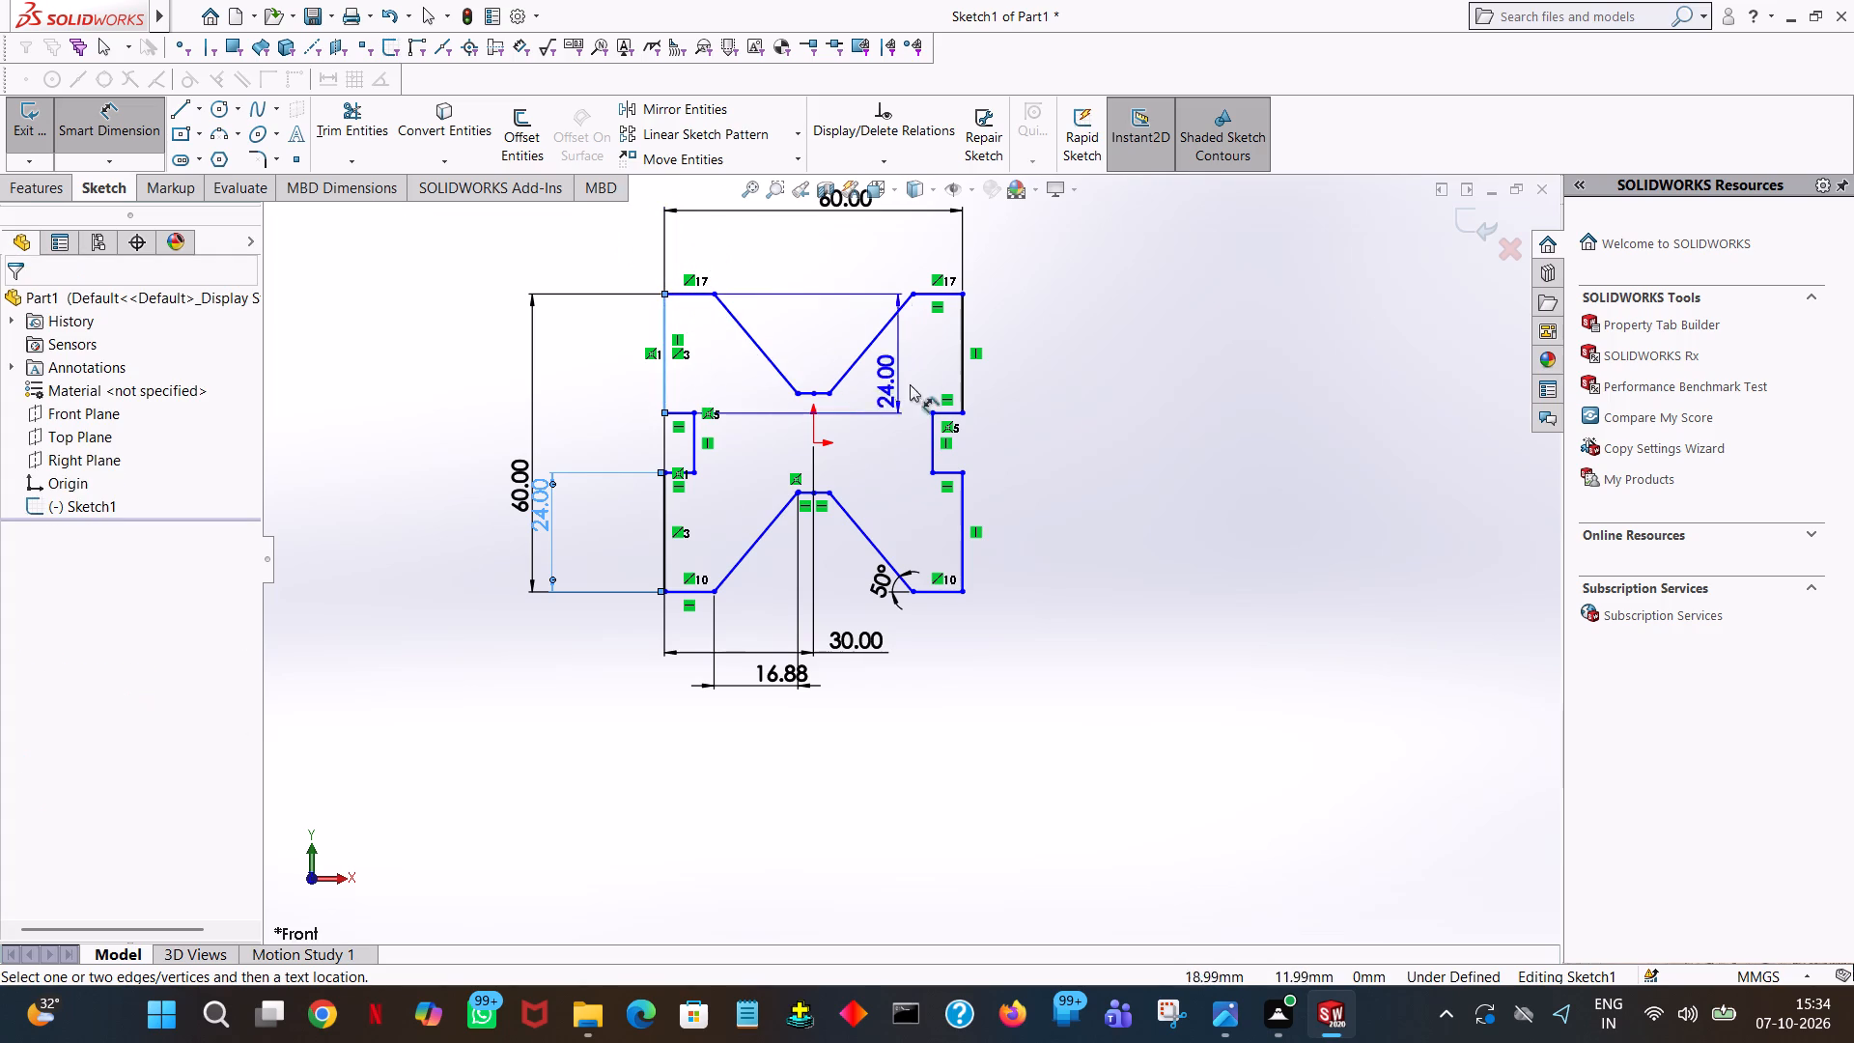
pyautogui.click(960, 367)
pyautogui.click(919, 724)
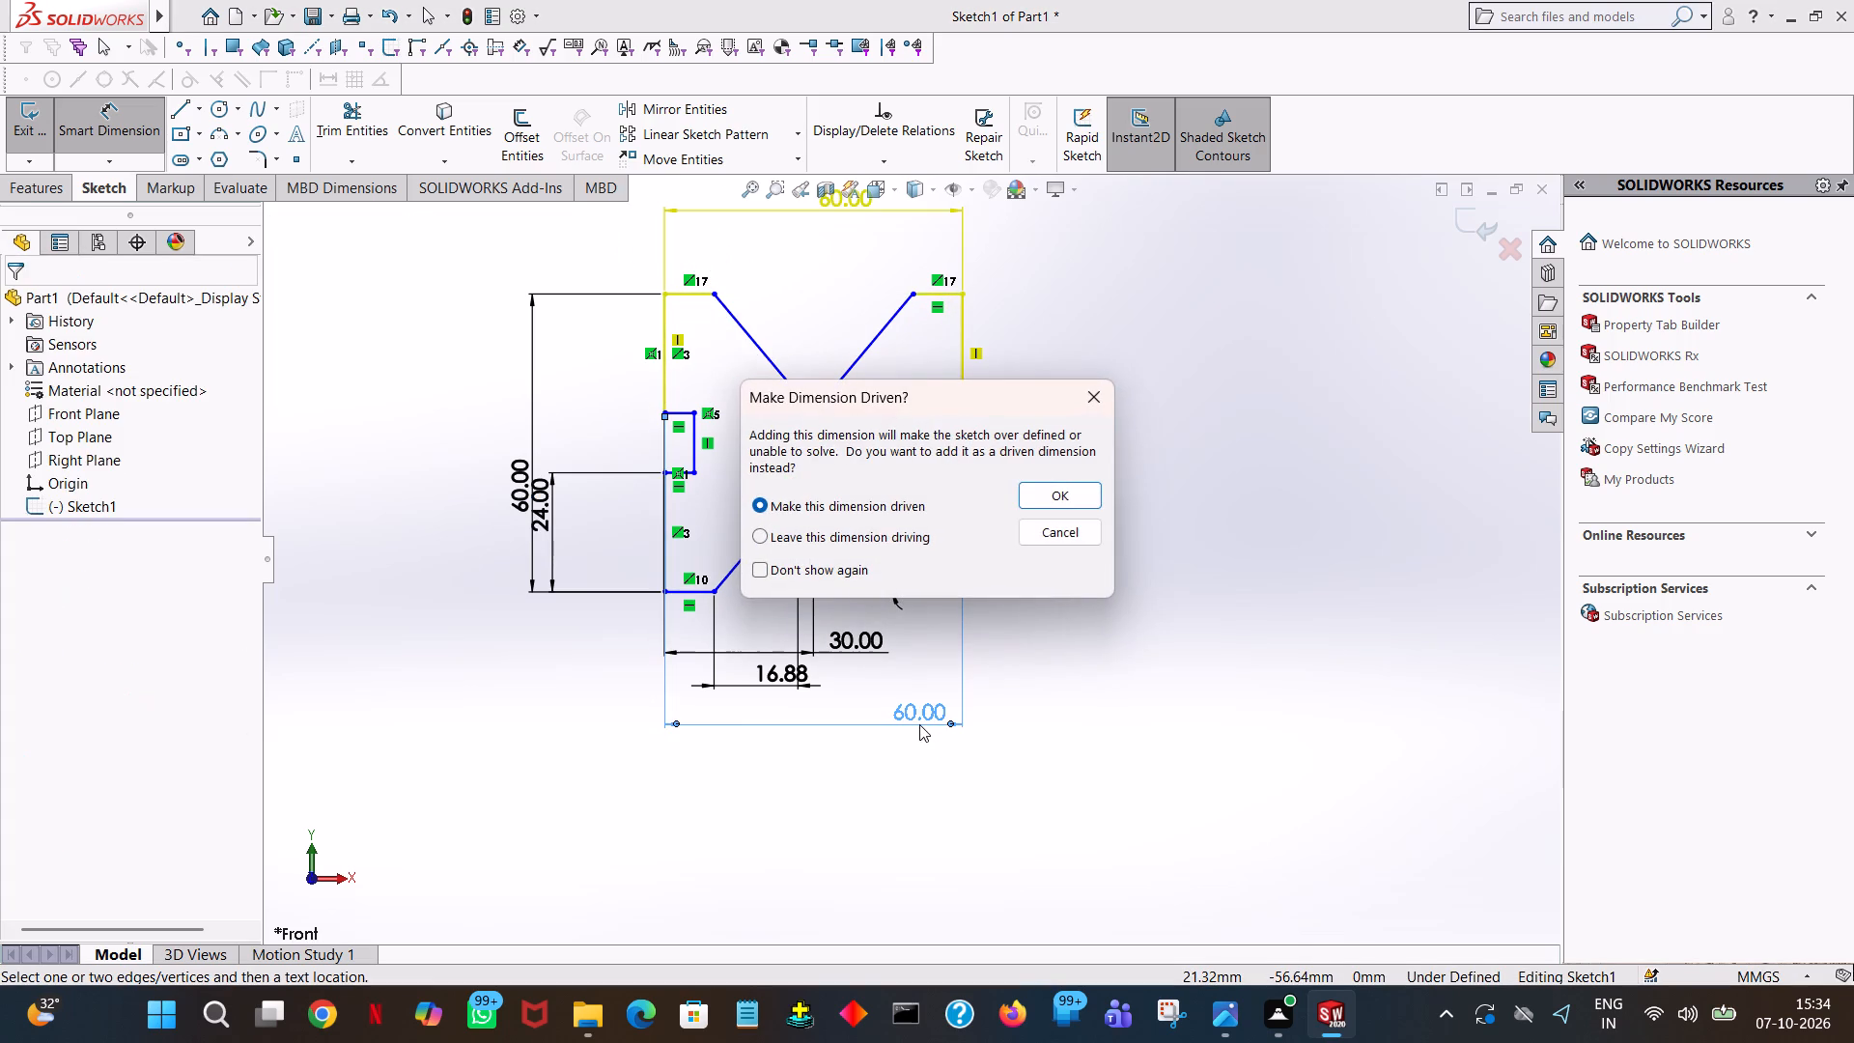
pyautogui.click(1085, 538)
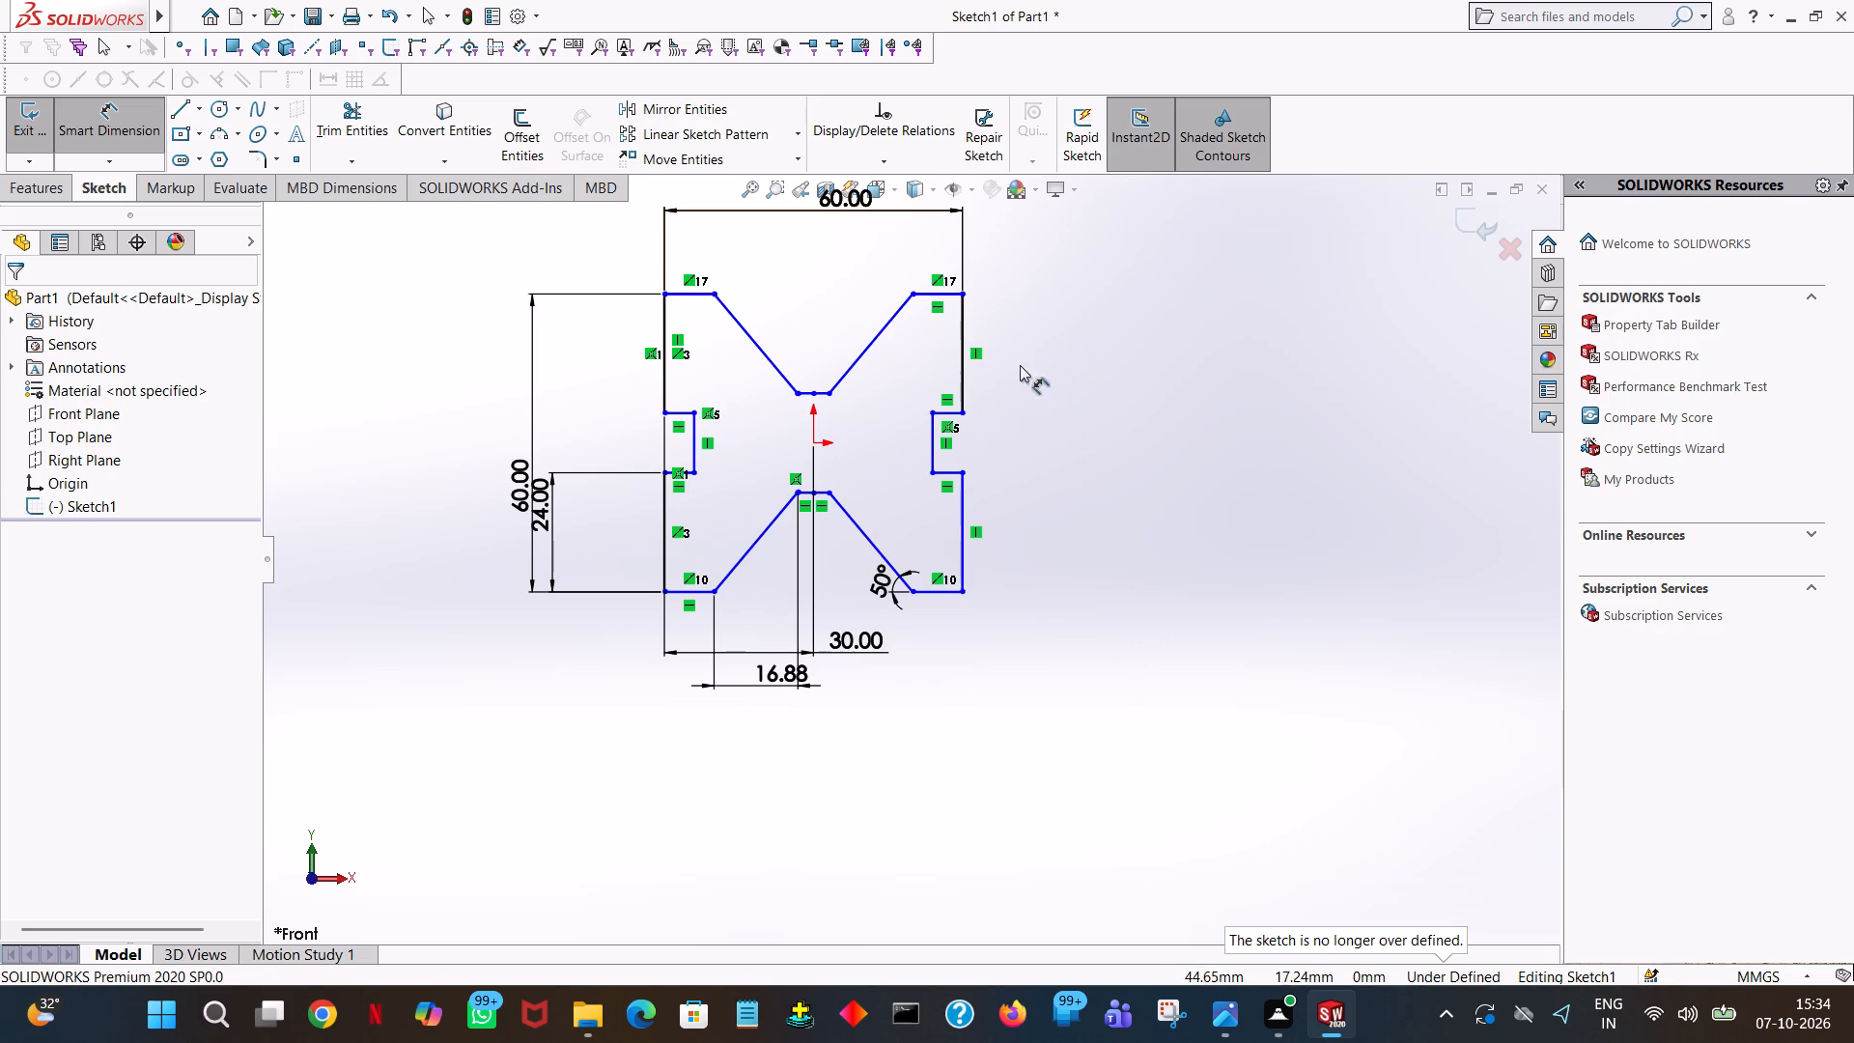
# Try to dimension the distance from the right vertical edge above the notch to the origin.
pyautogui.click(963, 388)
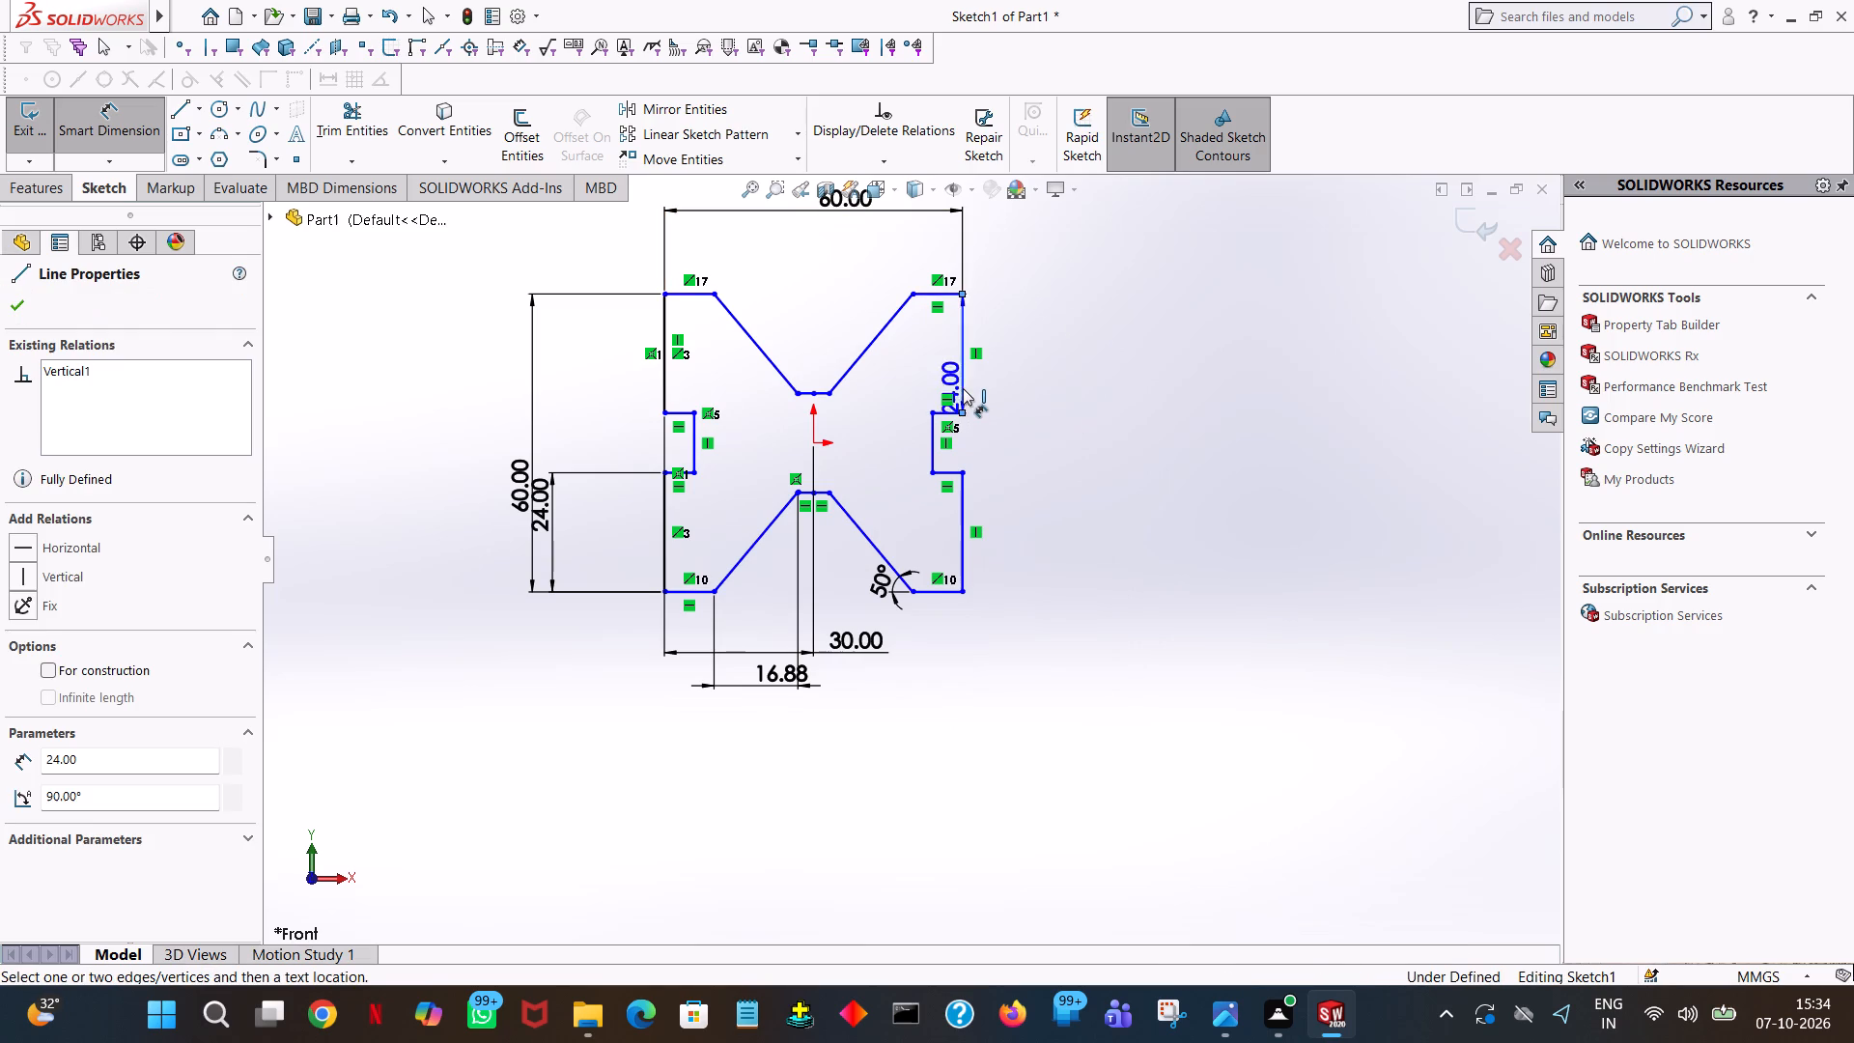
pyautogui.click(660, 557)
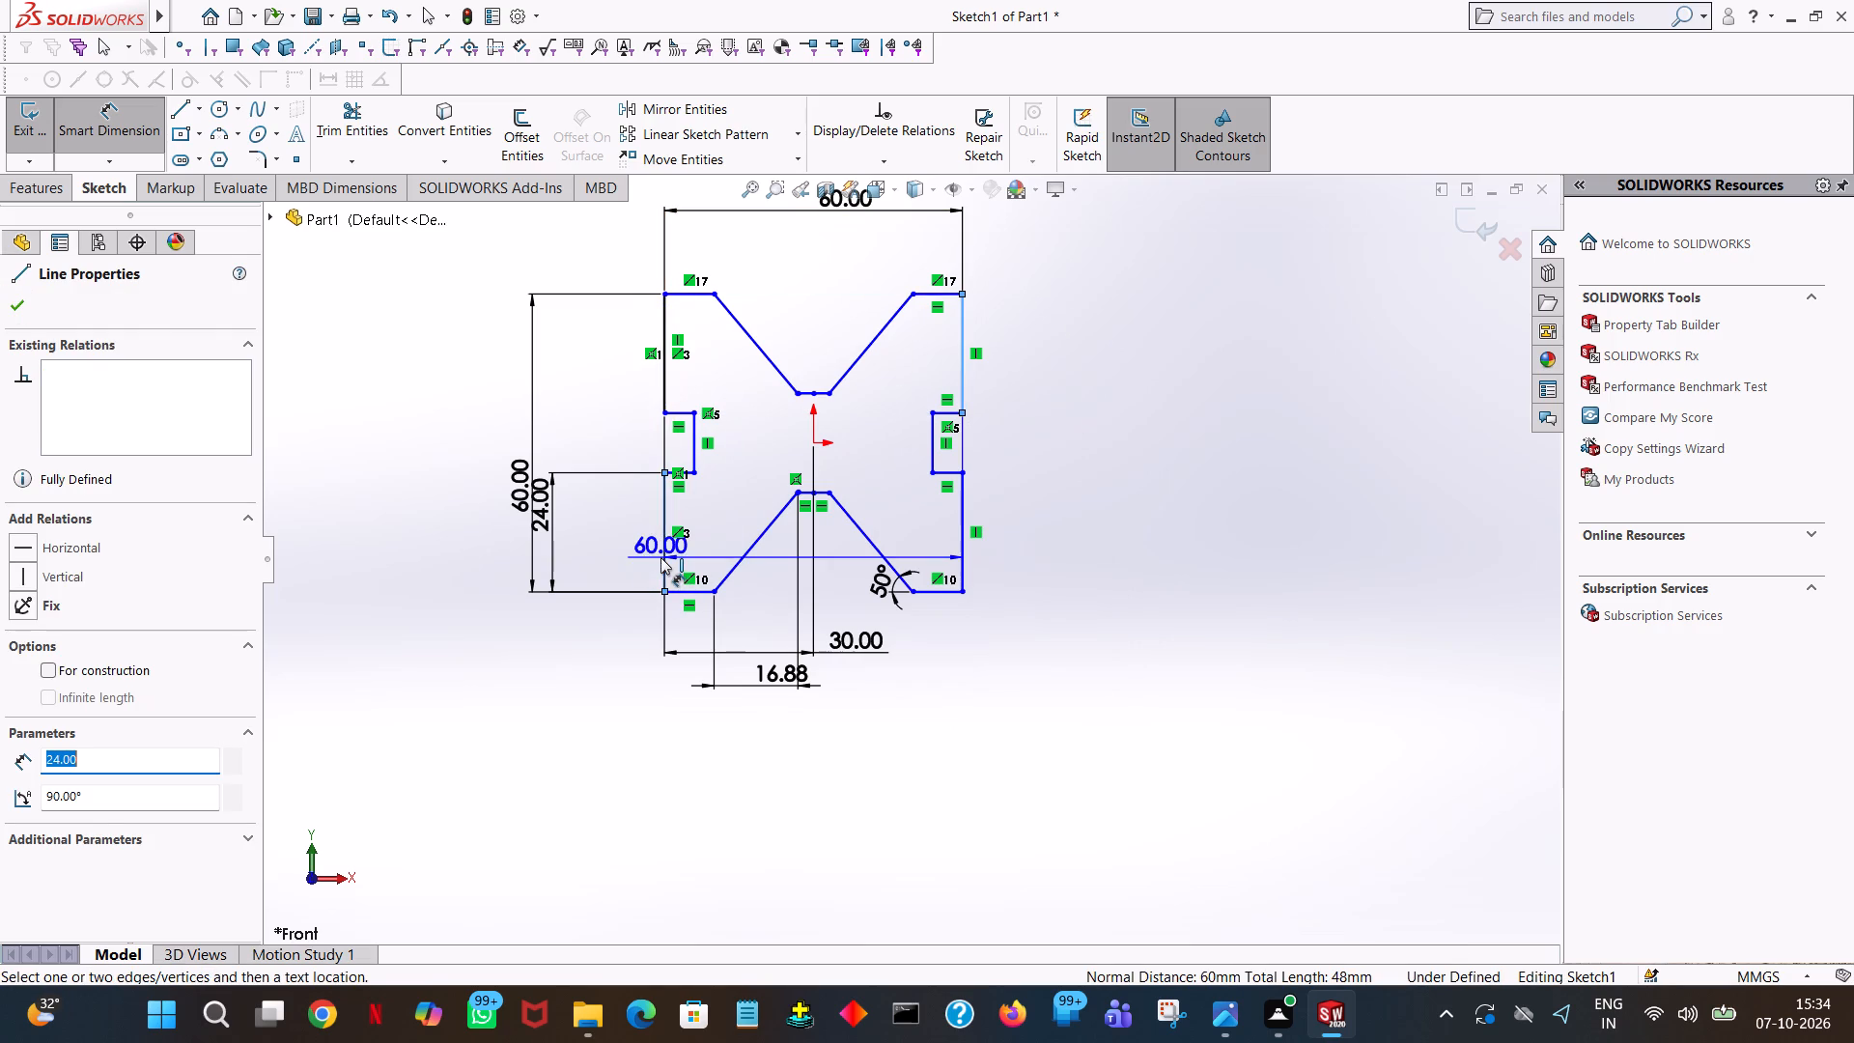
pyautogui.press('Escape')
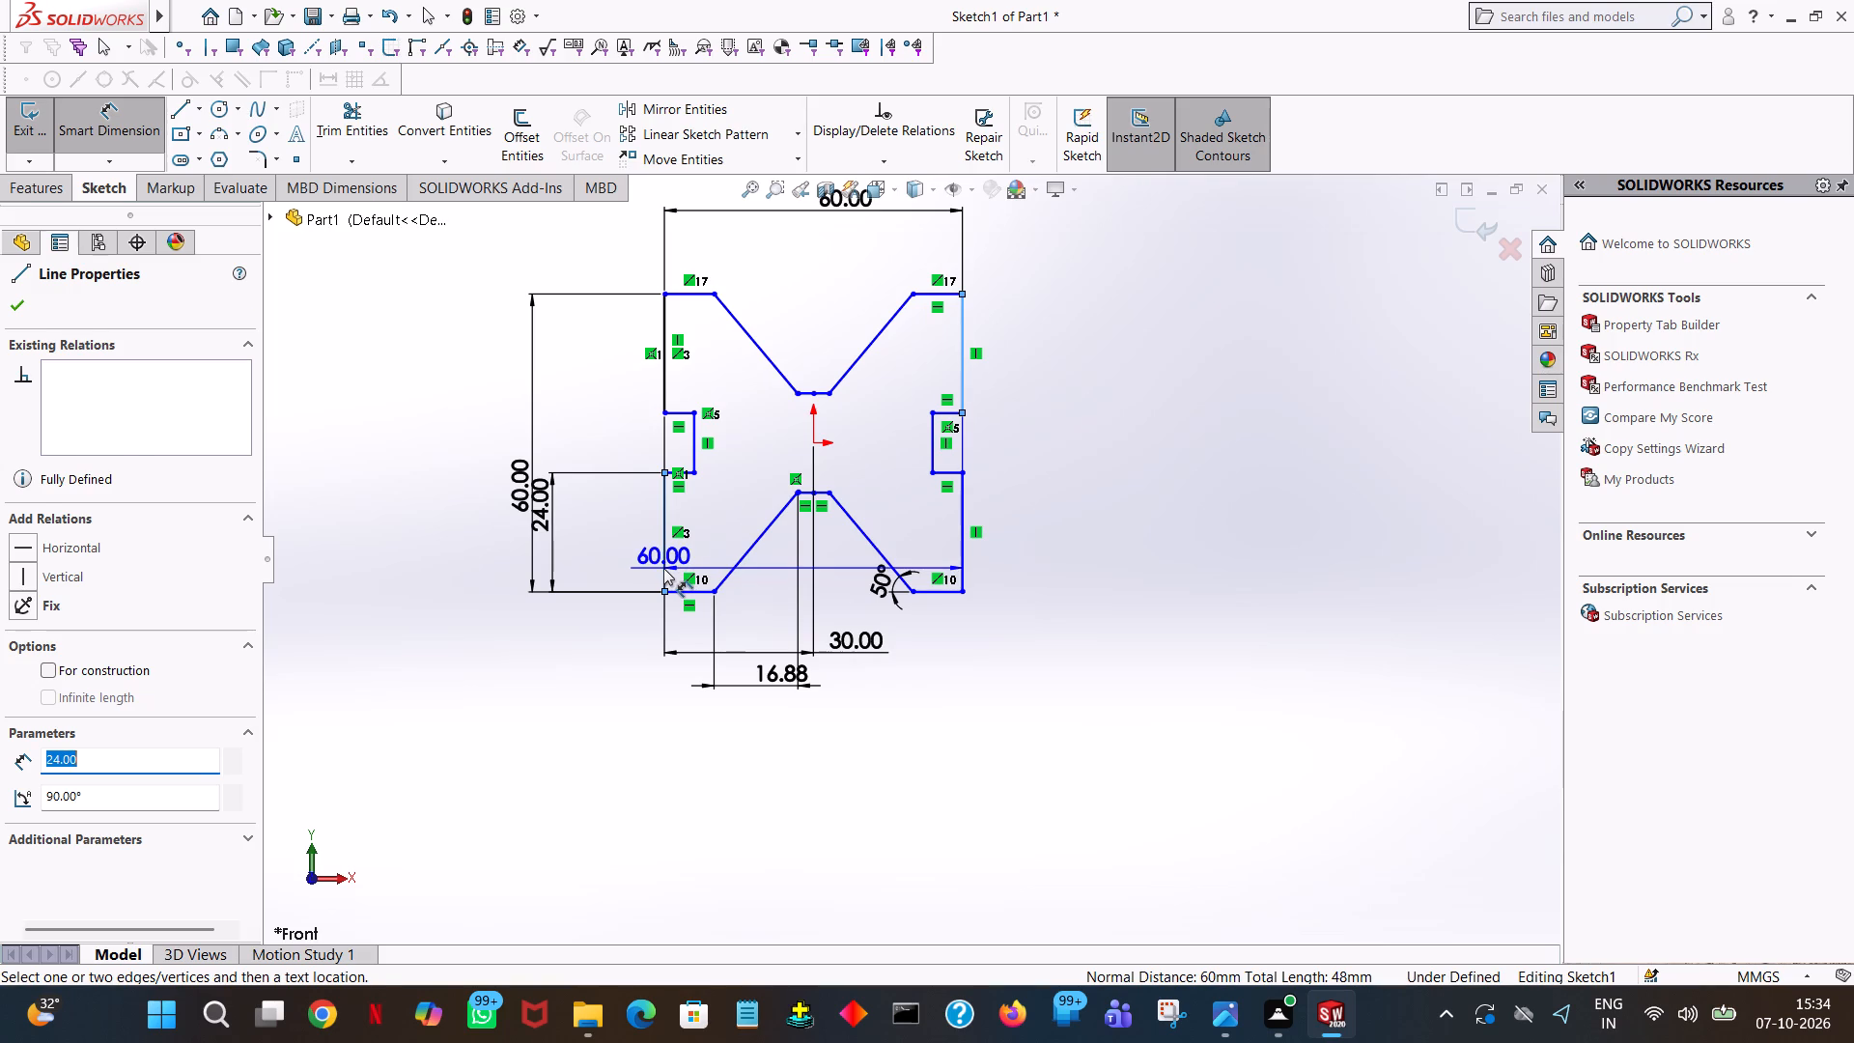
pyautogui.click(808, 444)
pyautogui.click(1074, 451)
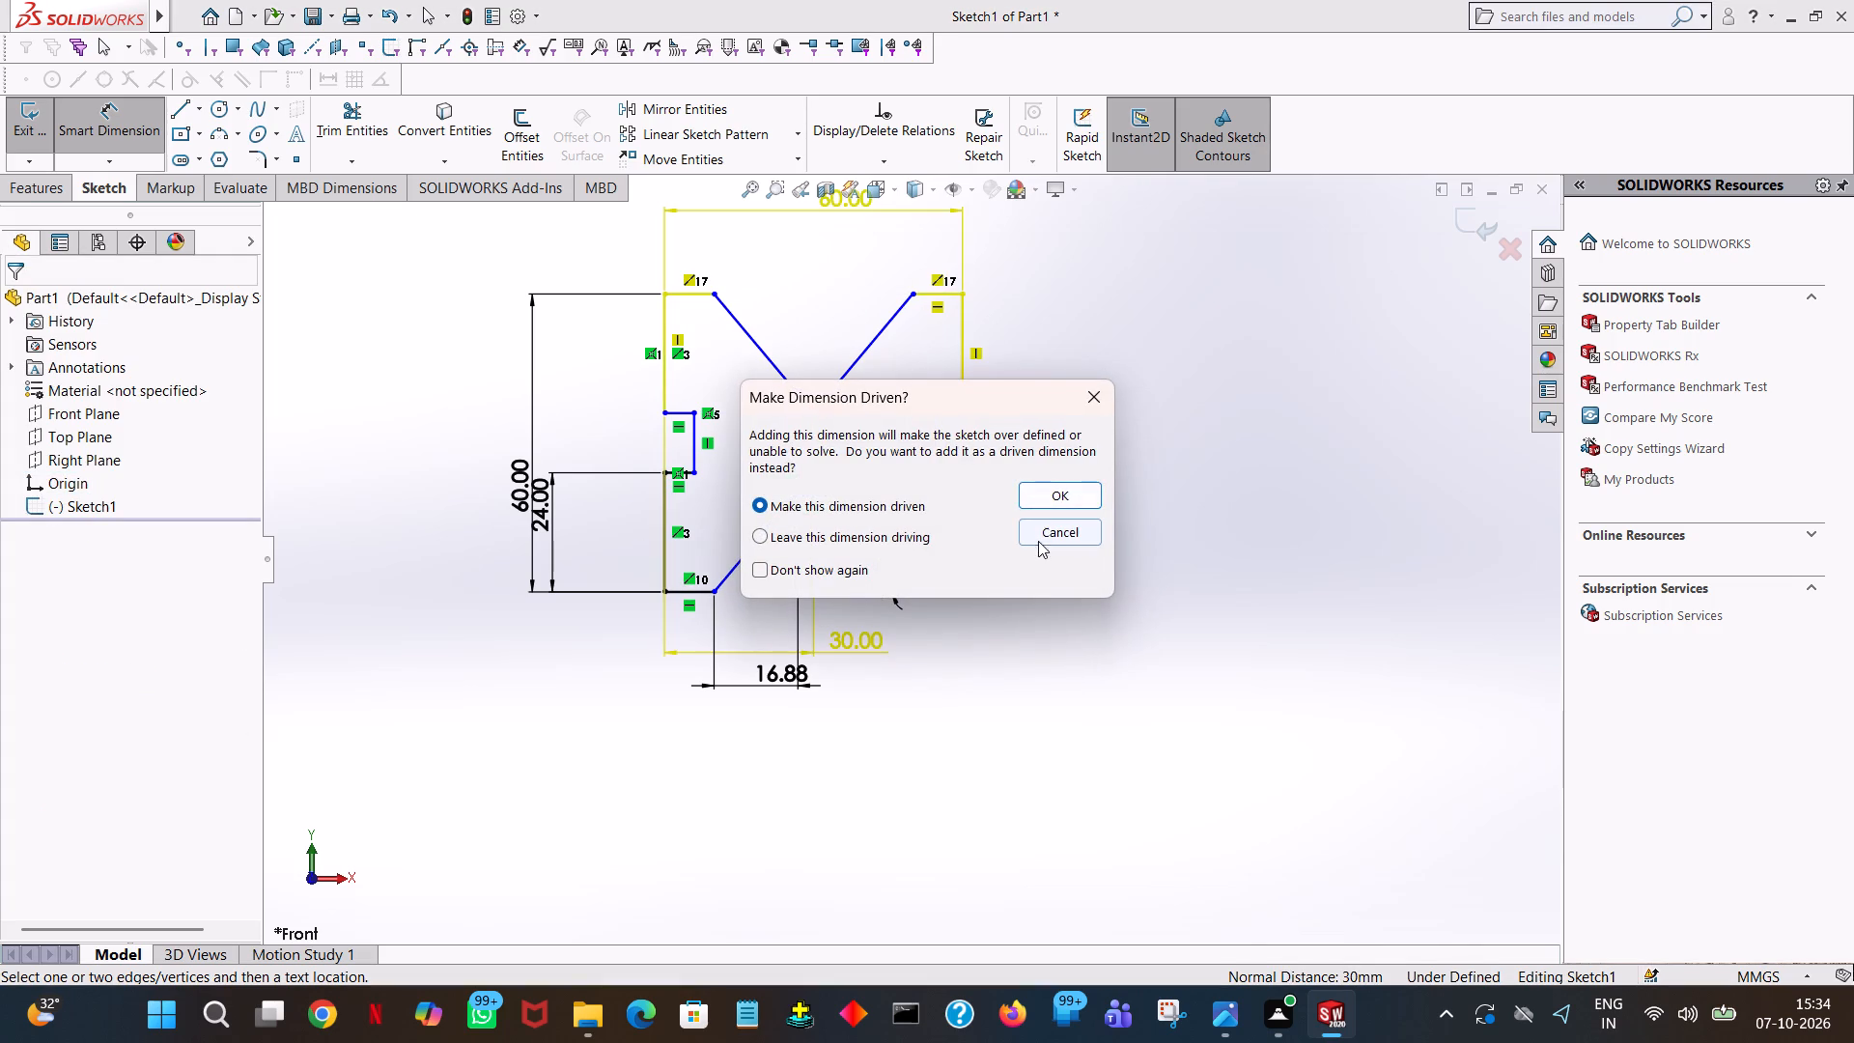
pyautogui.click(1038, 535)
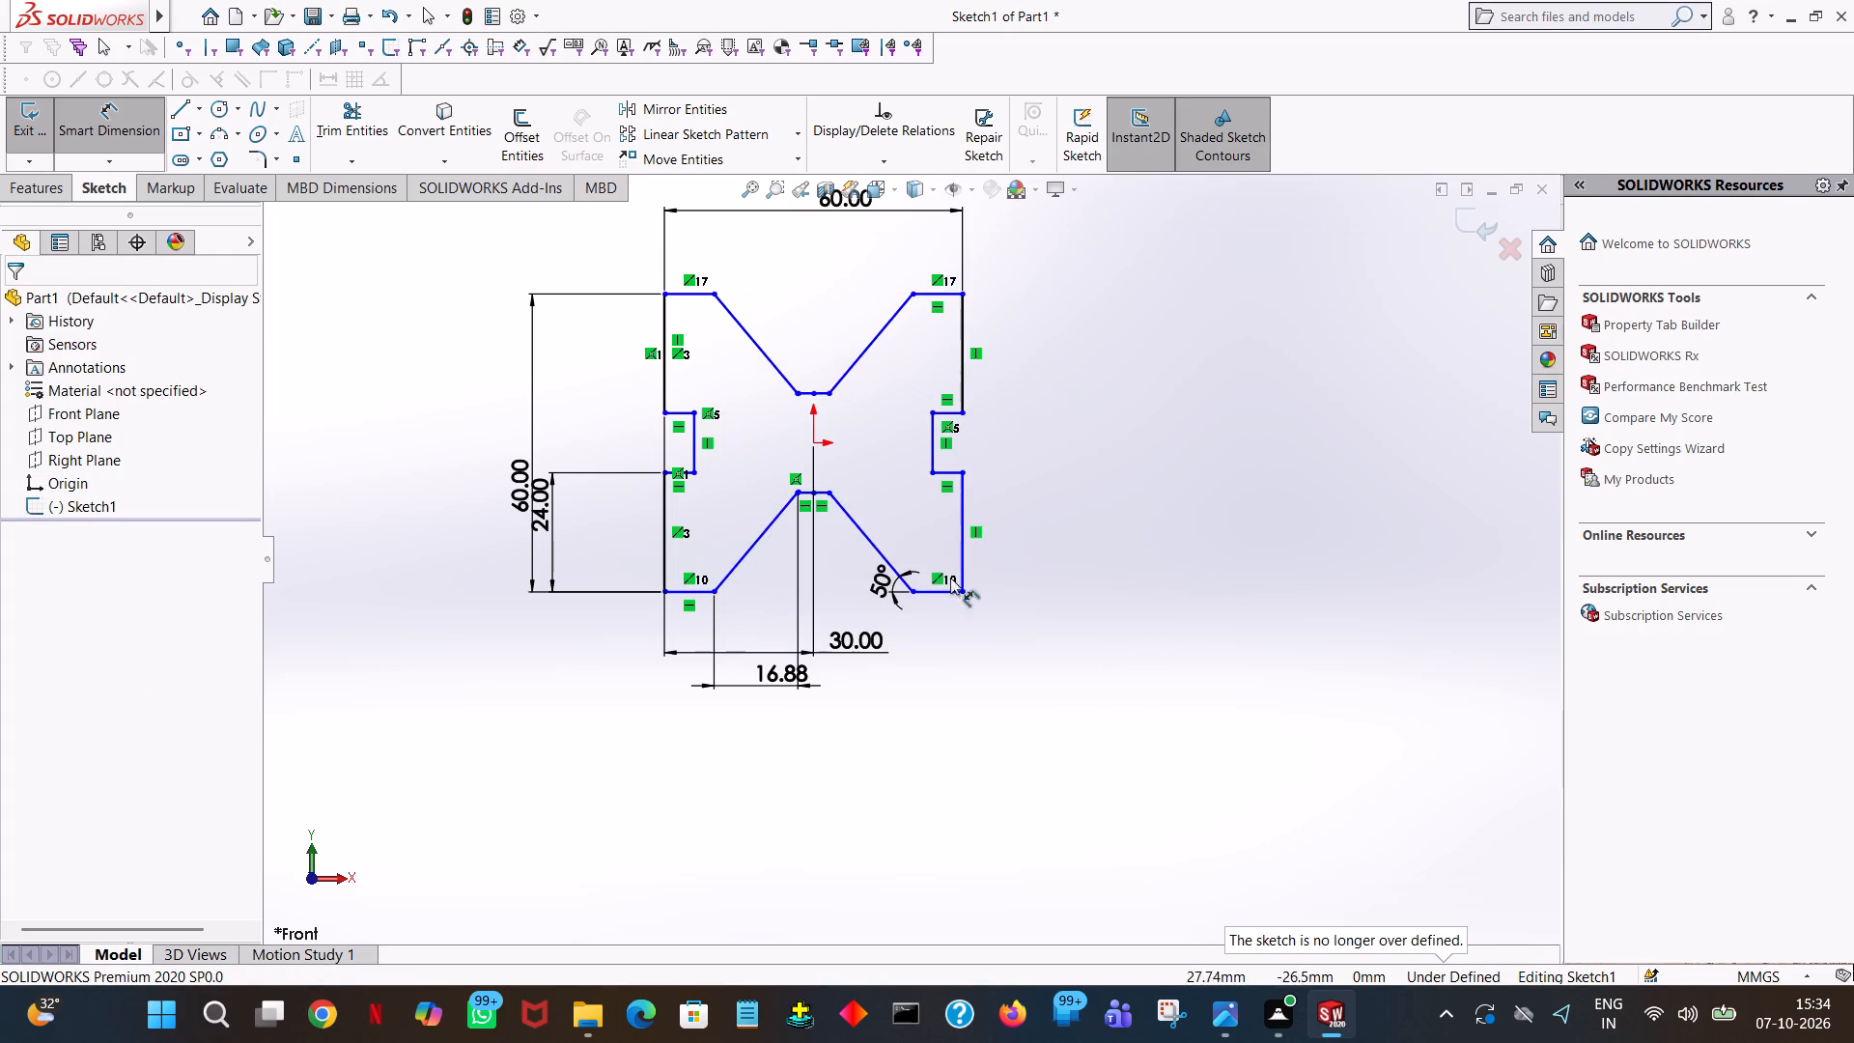
# Dimension the bottom edge segment to the right of the cutout and the right vertical edge below the notch.
pyautogui.click(929, 593)
pyautogui.click(949, 654)
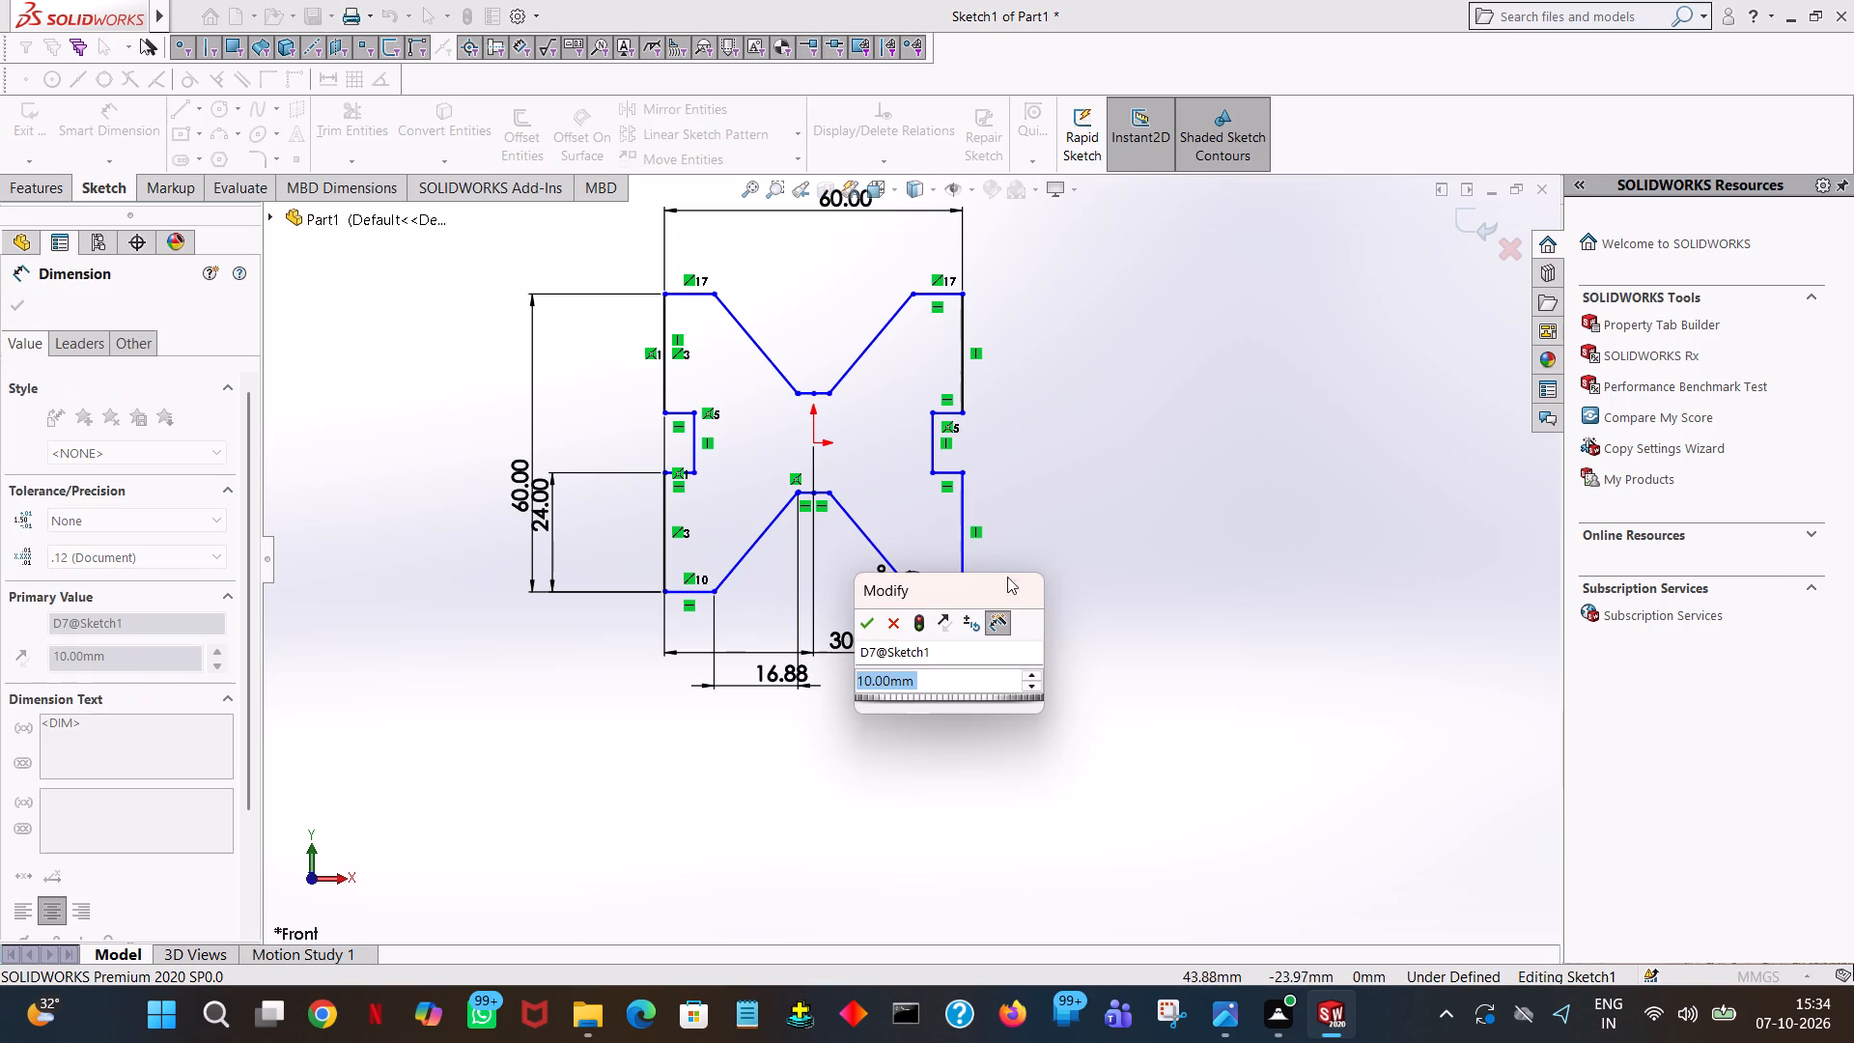
pyautogui.click(873, 618)
pyautogui.click(1126, 475)
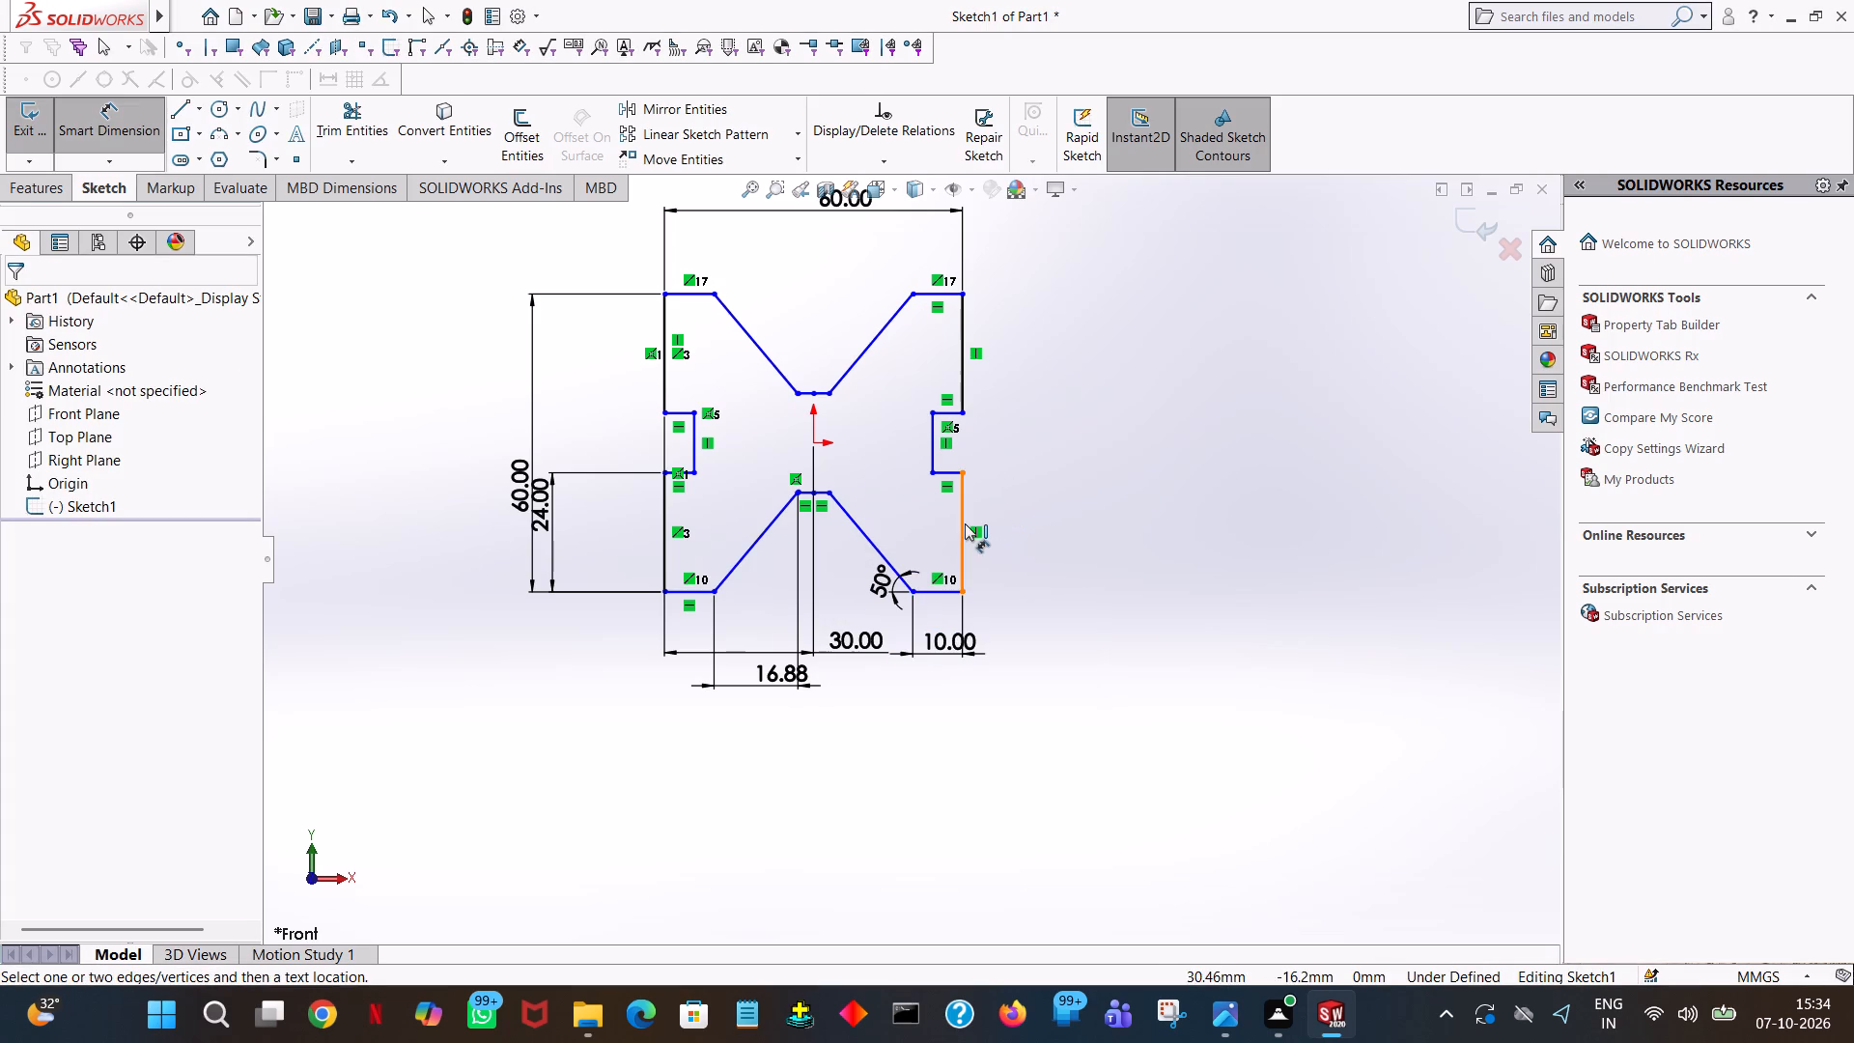
pyautogui.click(965, 523)
pyautogui.click(1077, 539)
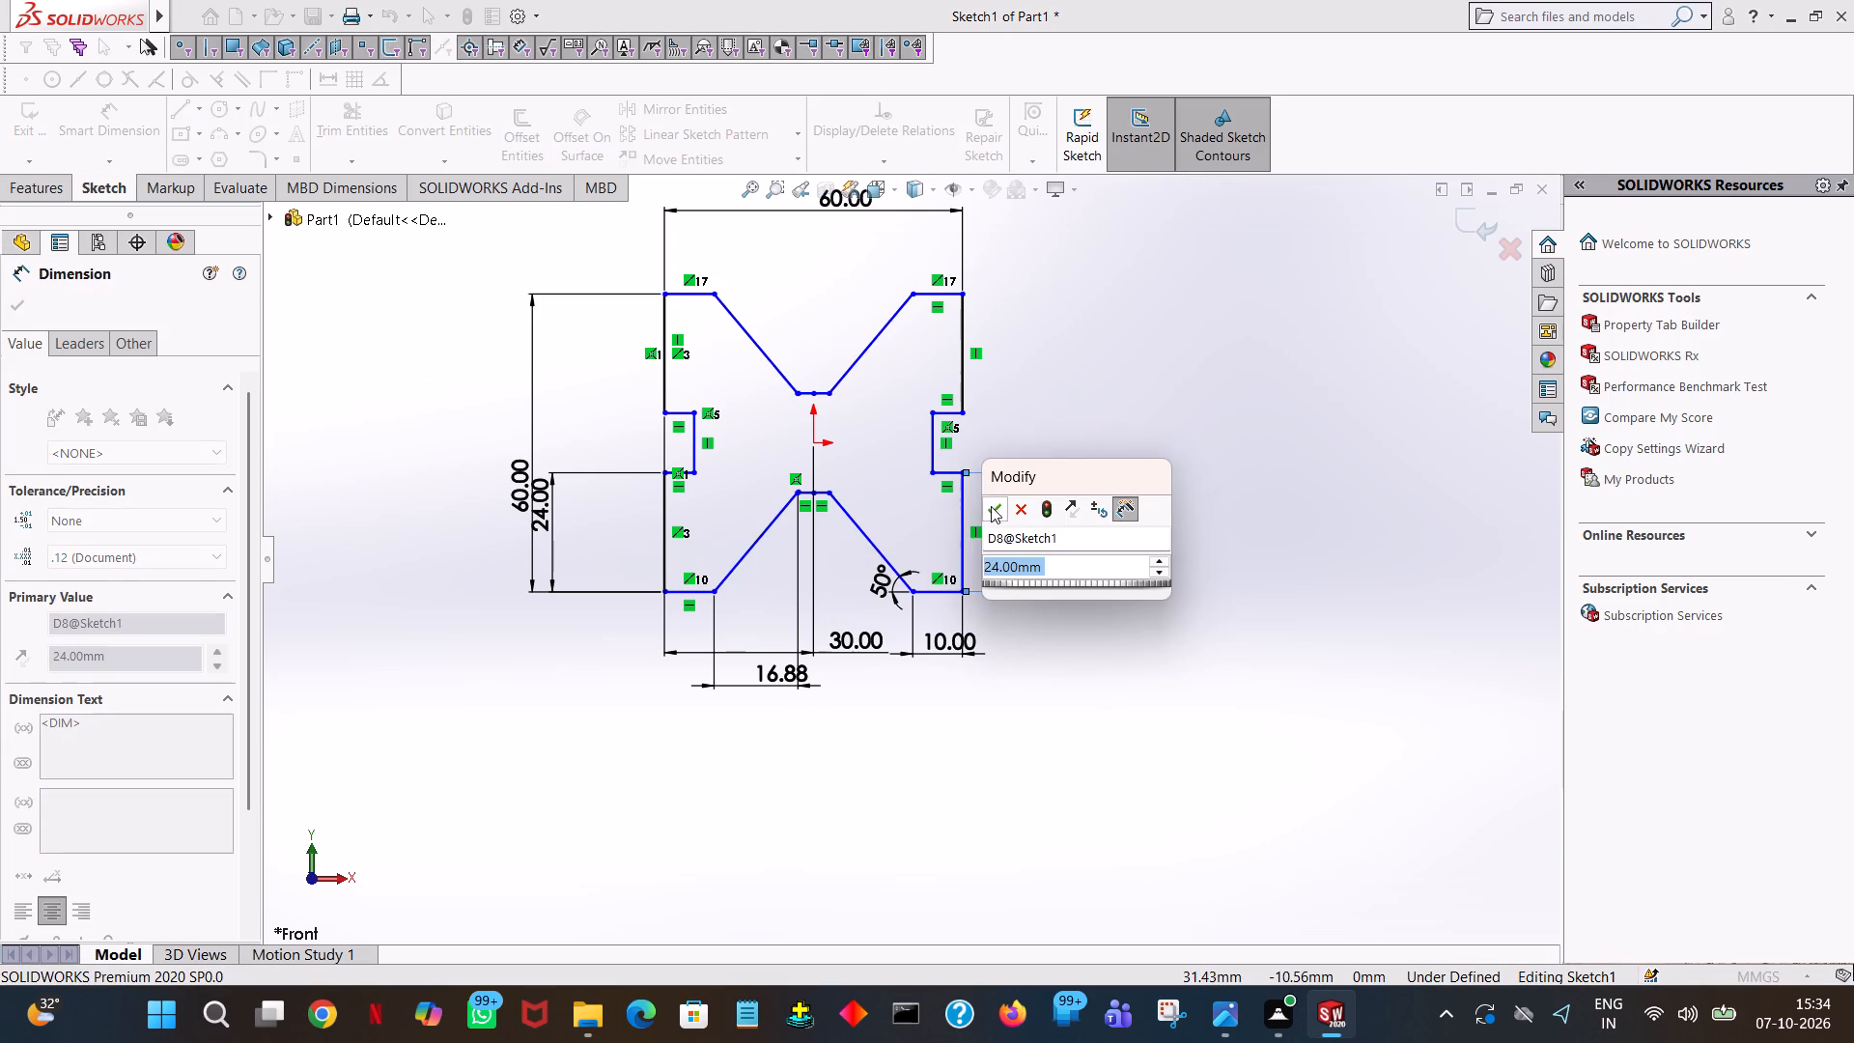
pyautogui.click(992, 506)
pyautogui.click(1018, 408)
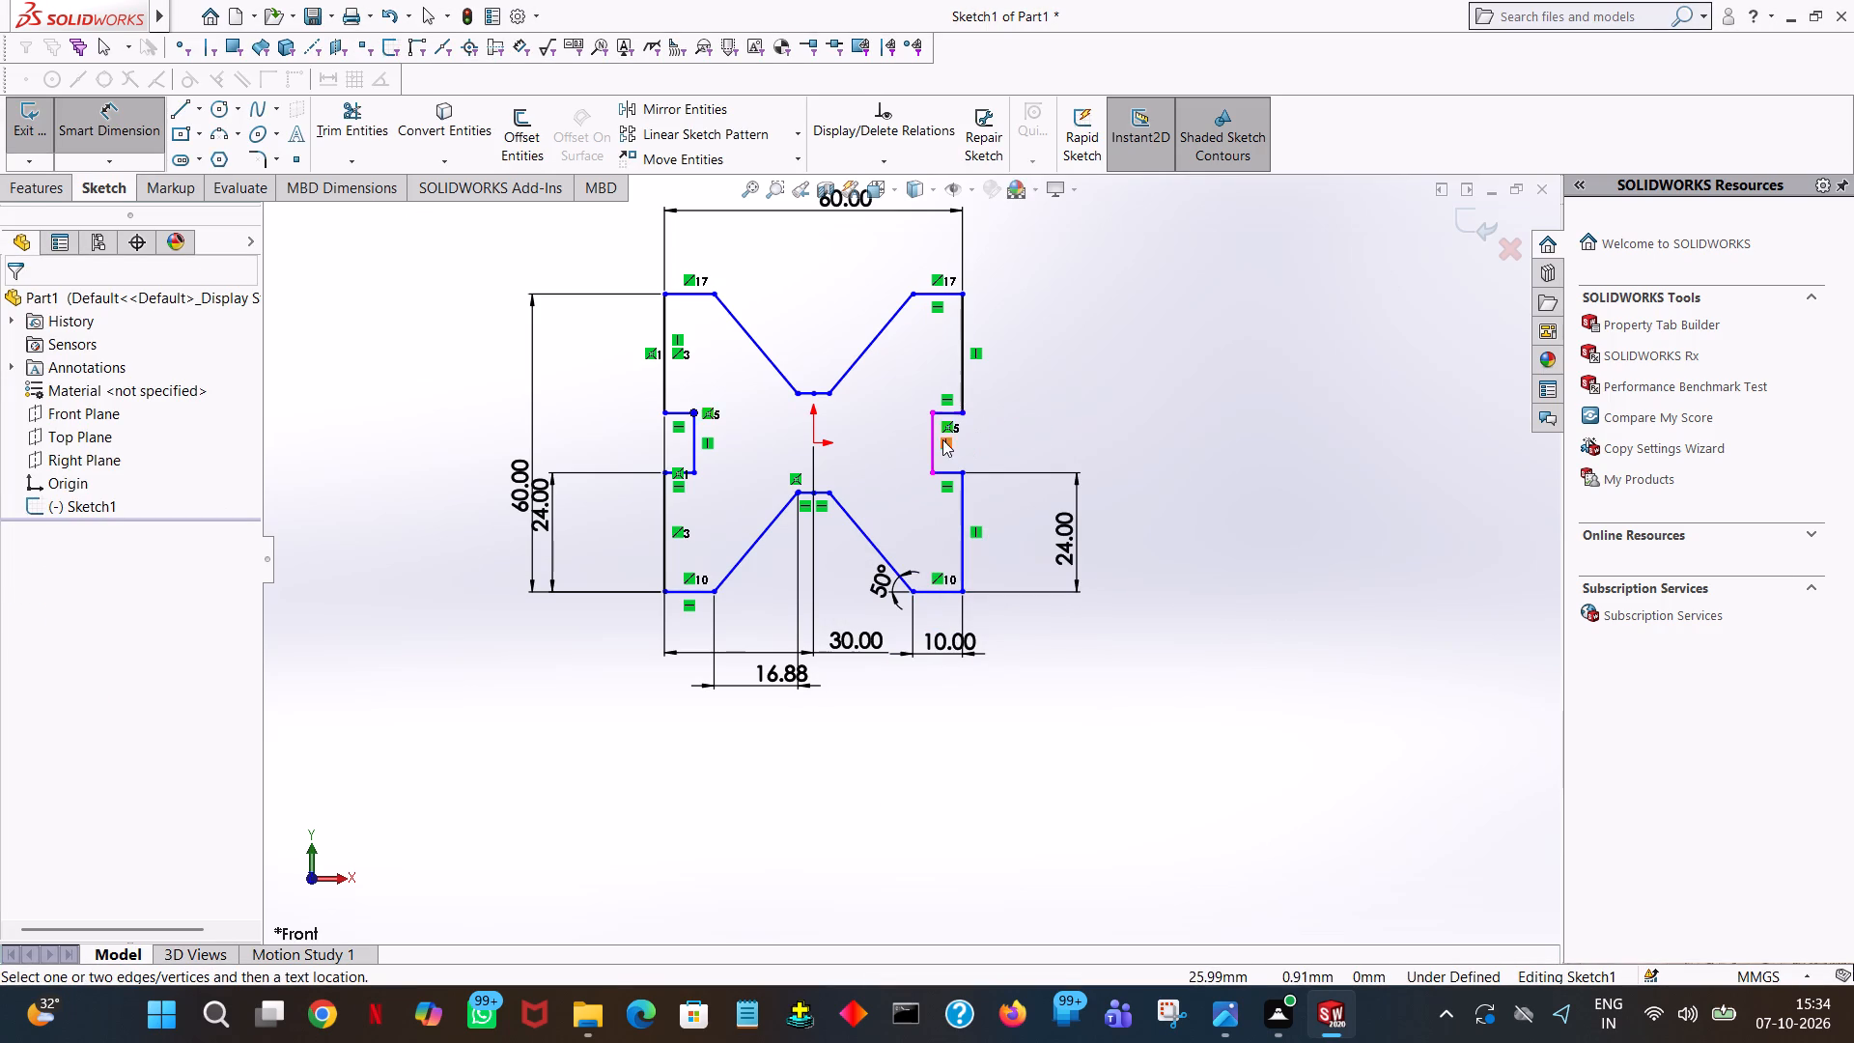
# Dimension the height and the depth of the right side notch.
pyautogui.click(939, 443)
pyautogui.click(934, 450)
pyautogui.click(1067, 465)
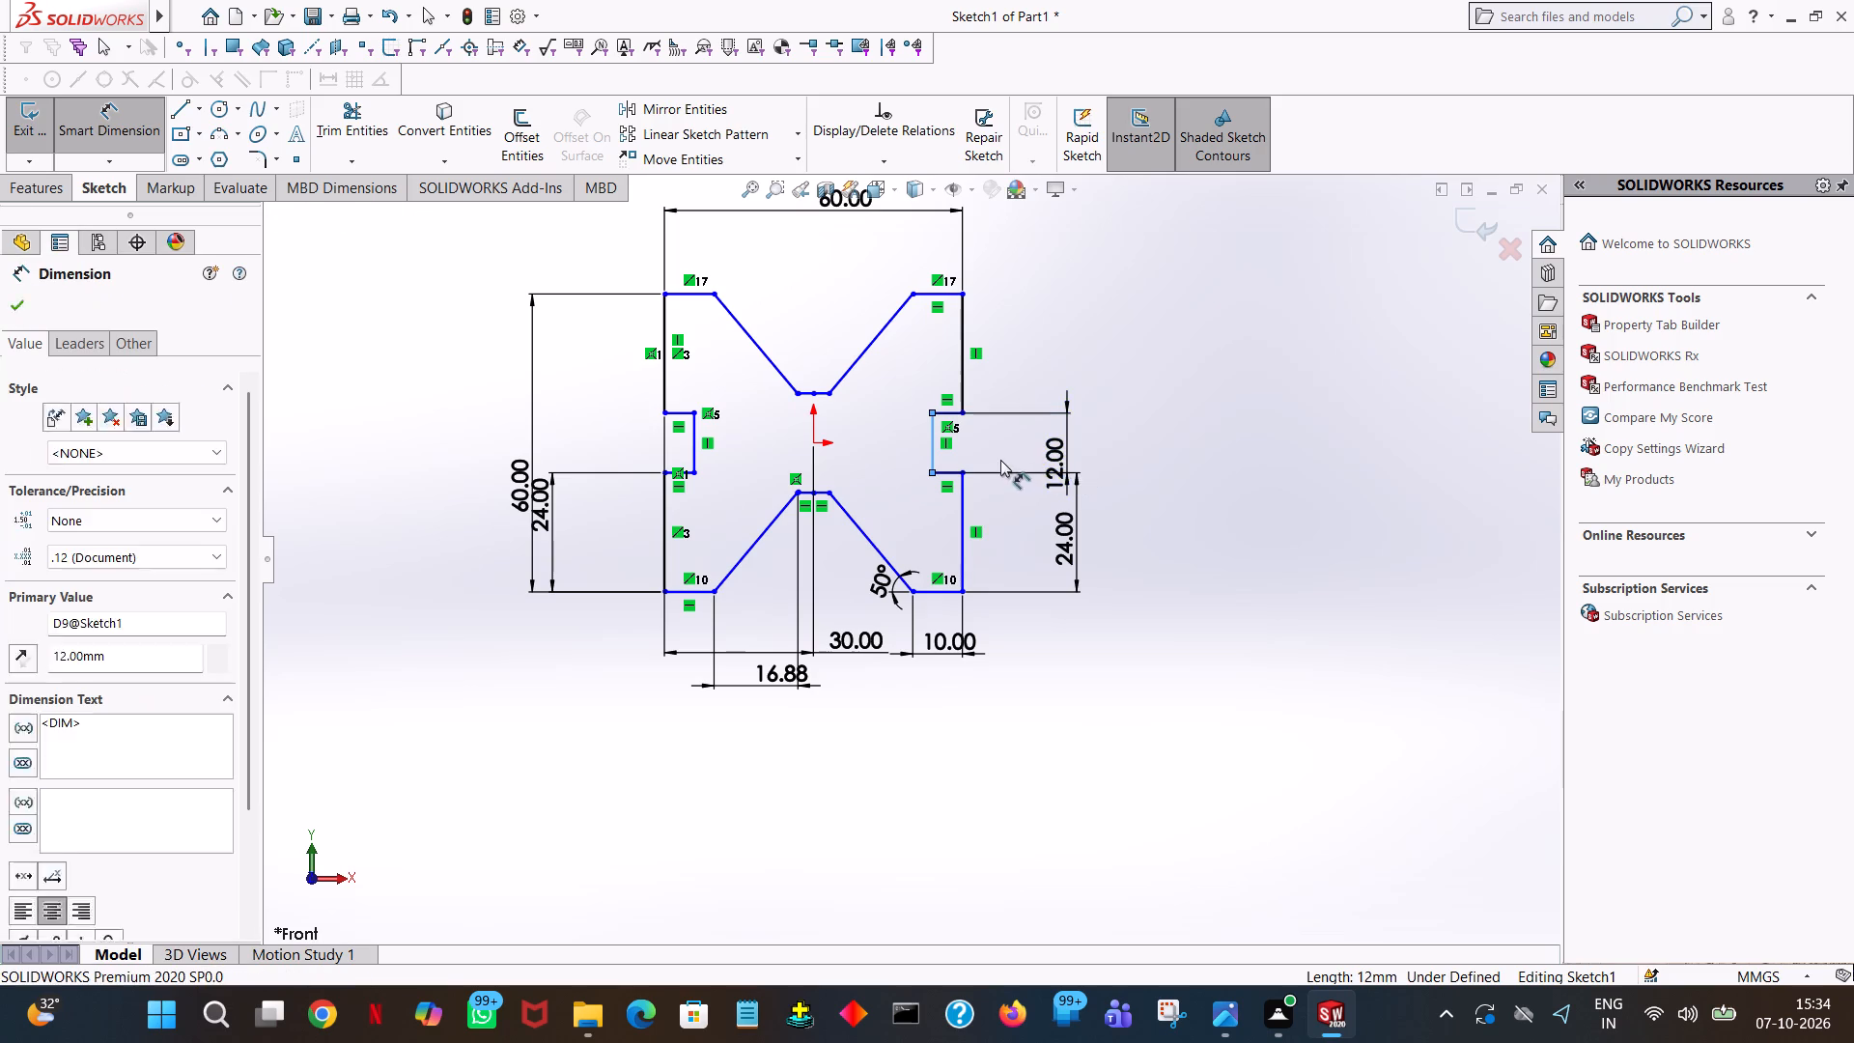
pyautogui.click(987, 432)
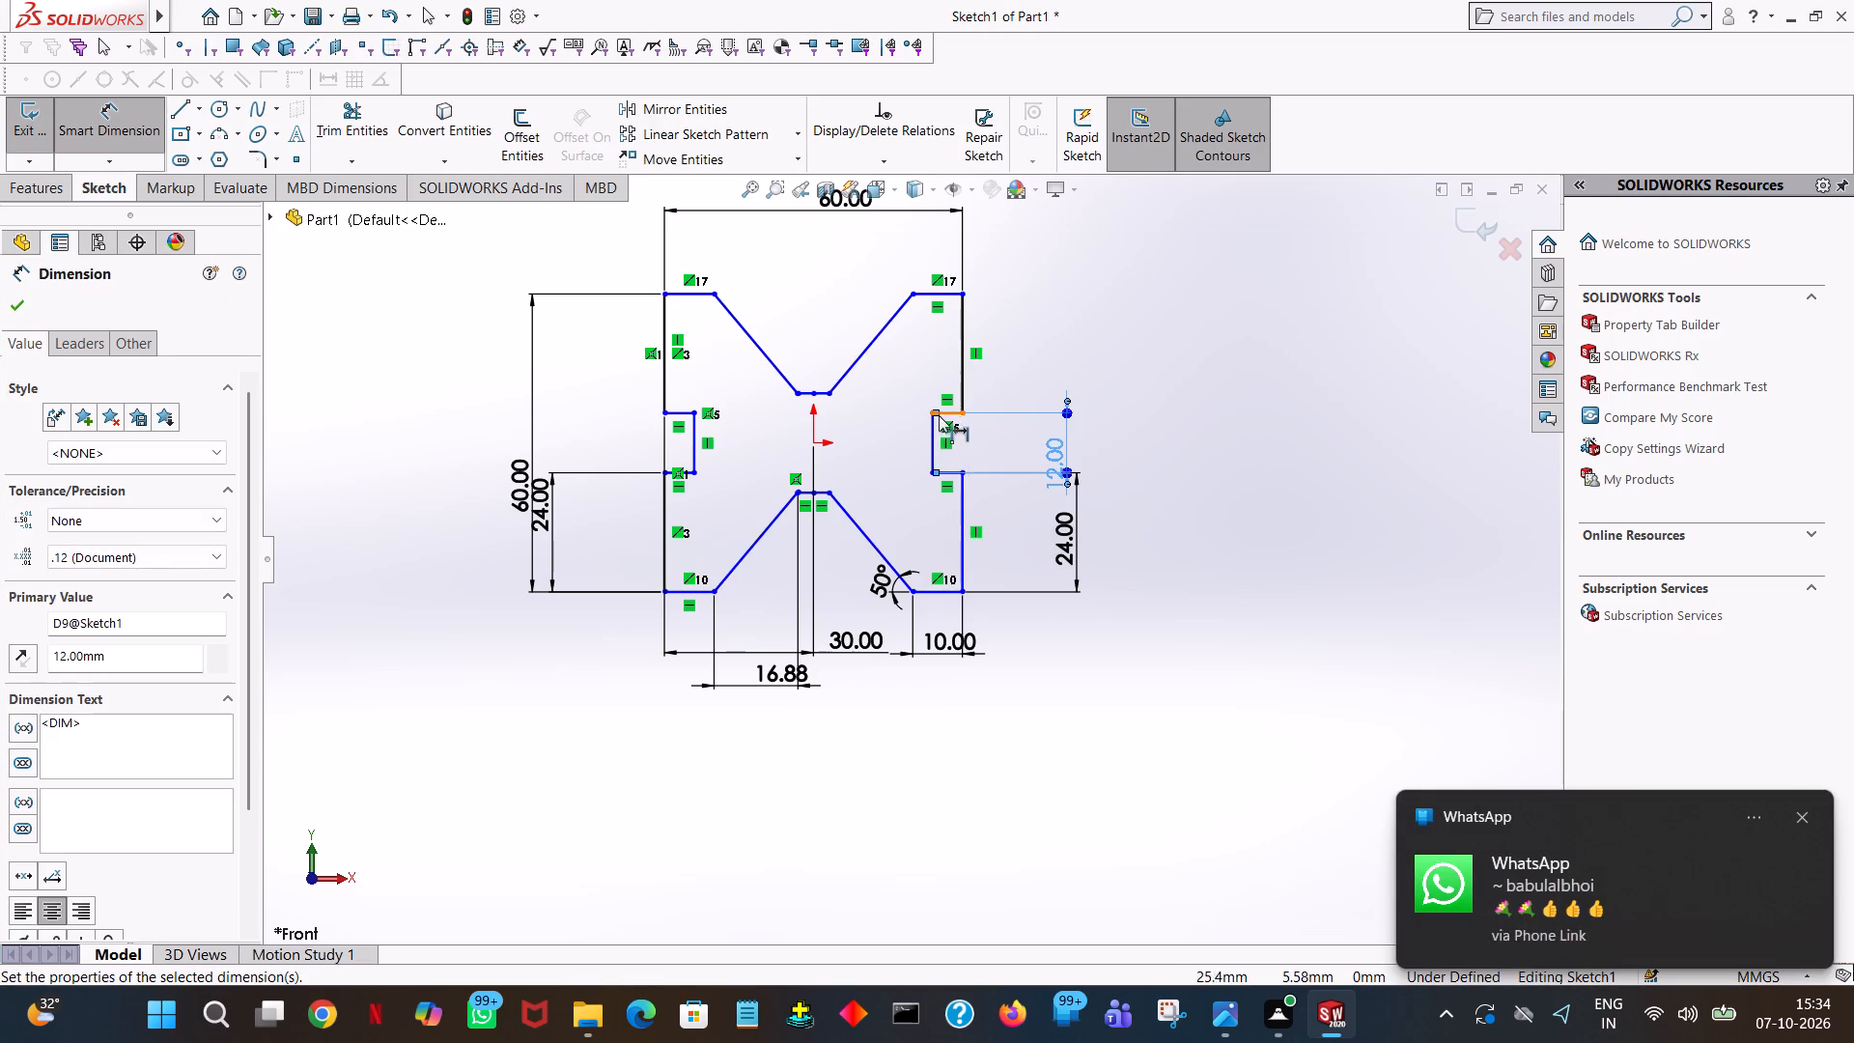
pyautogui.click(949, 415)
pyautogui.click(956, 454)
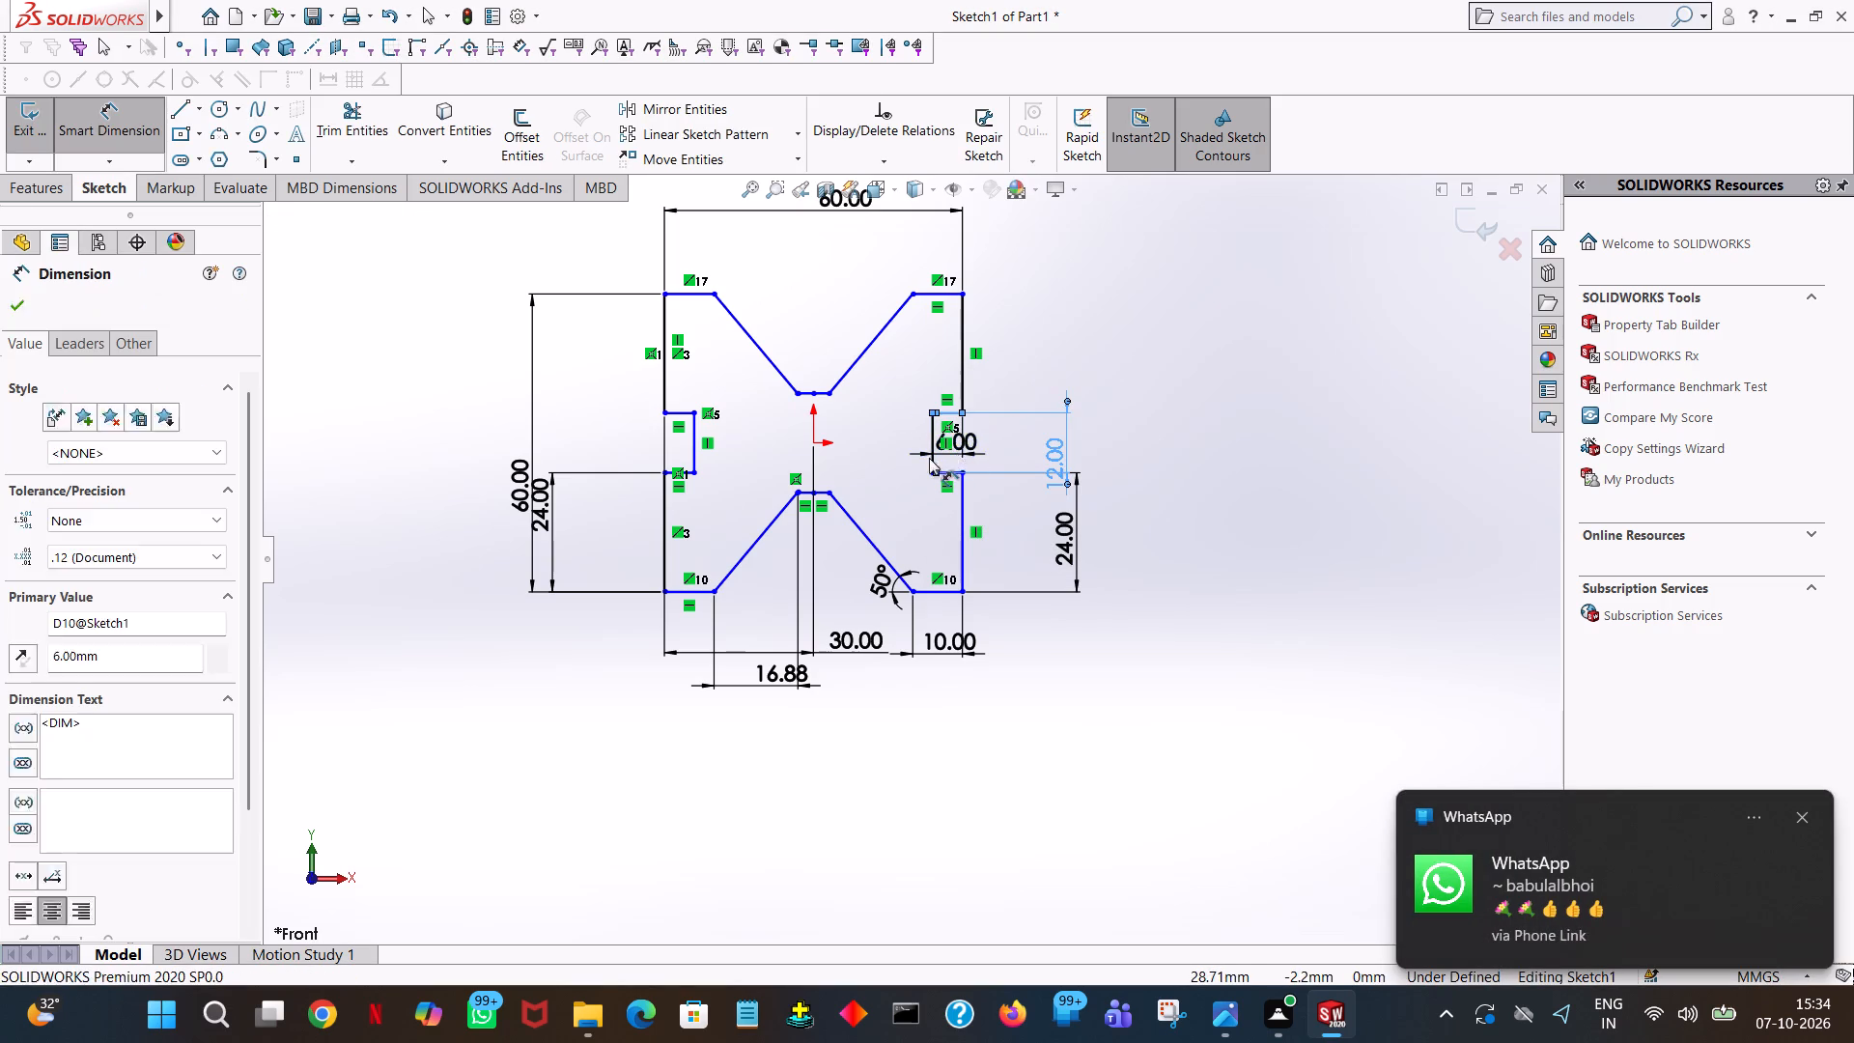
pyautogui.click(874, 429)
pyautogui.click(1124, 349)
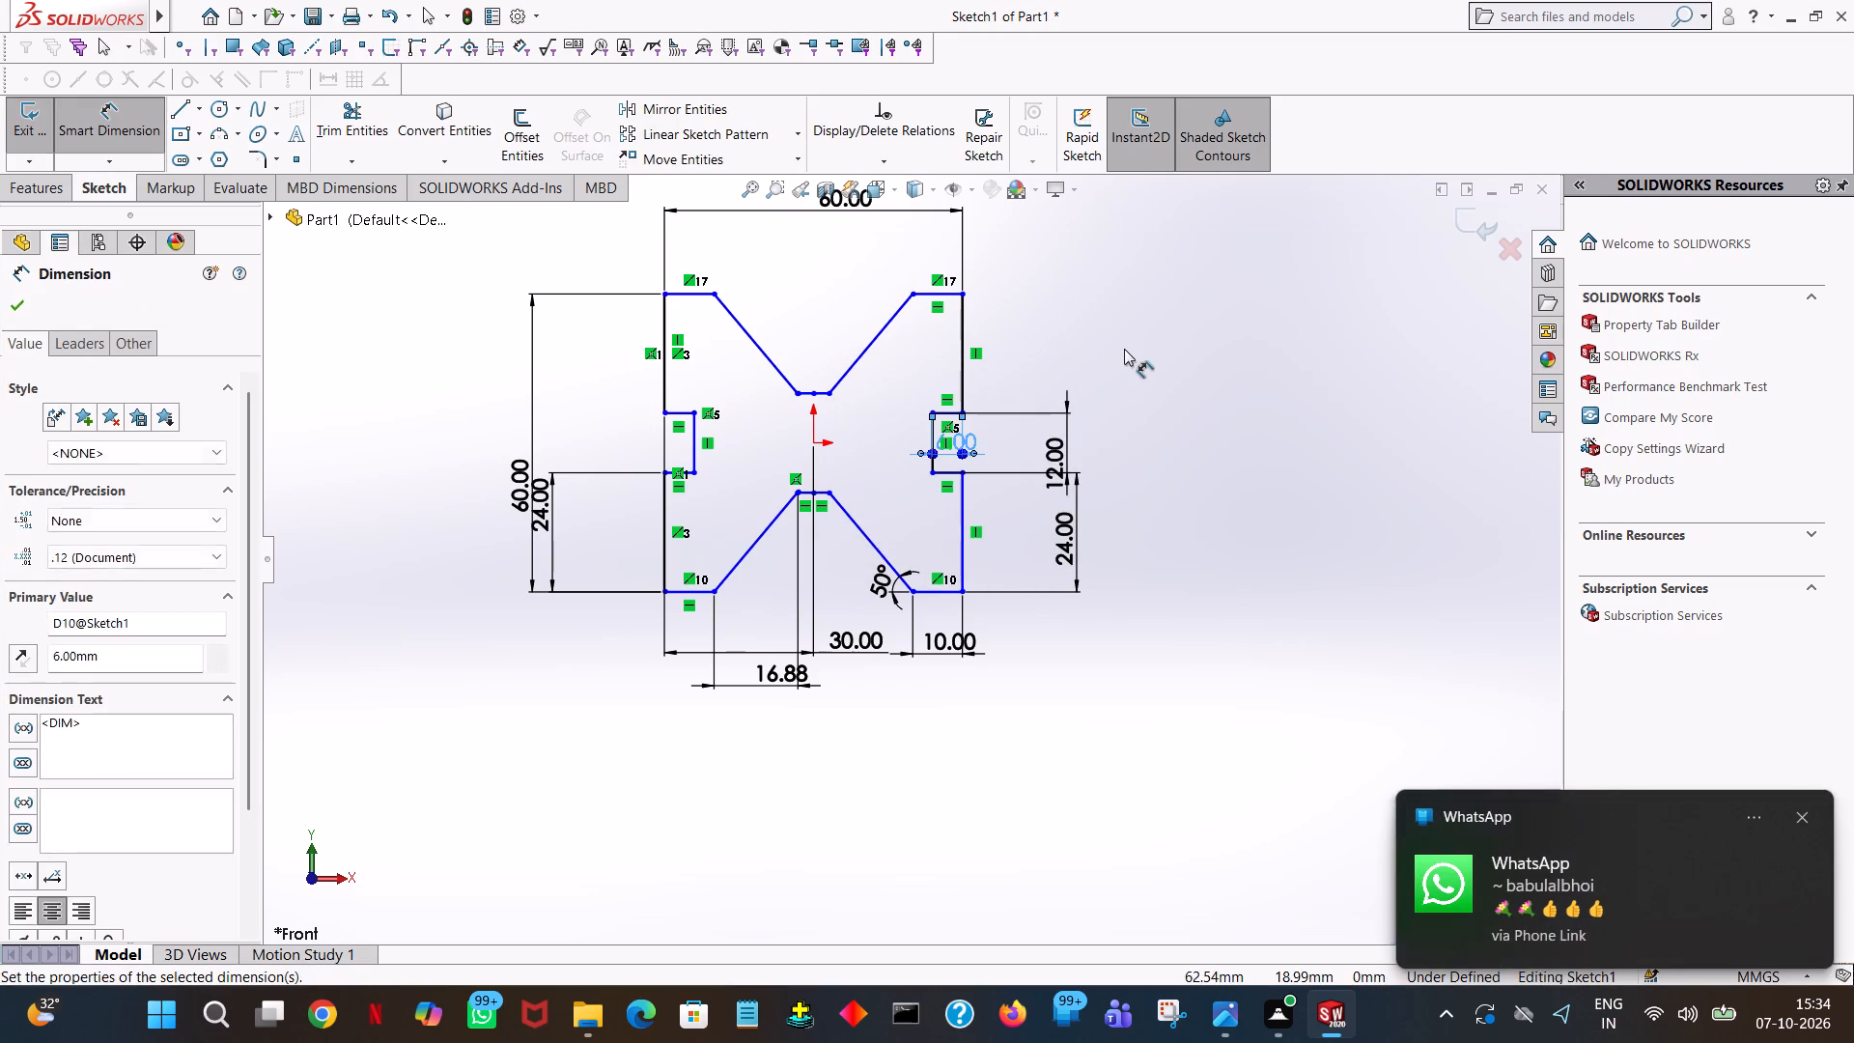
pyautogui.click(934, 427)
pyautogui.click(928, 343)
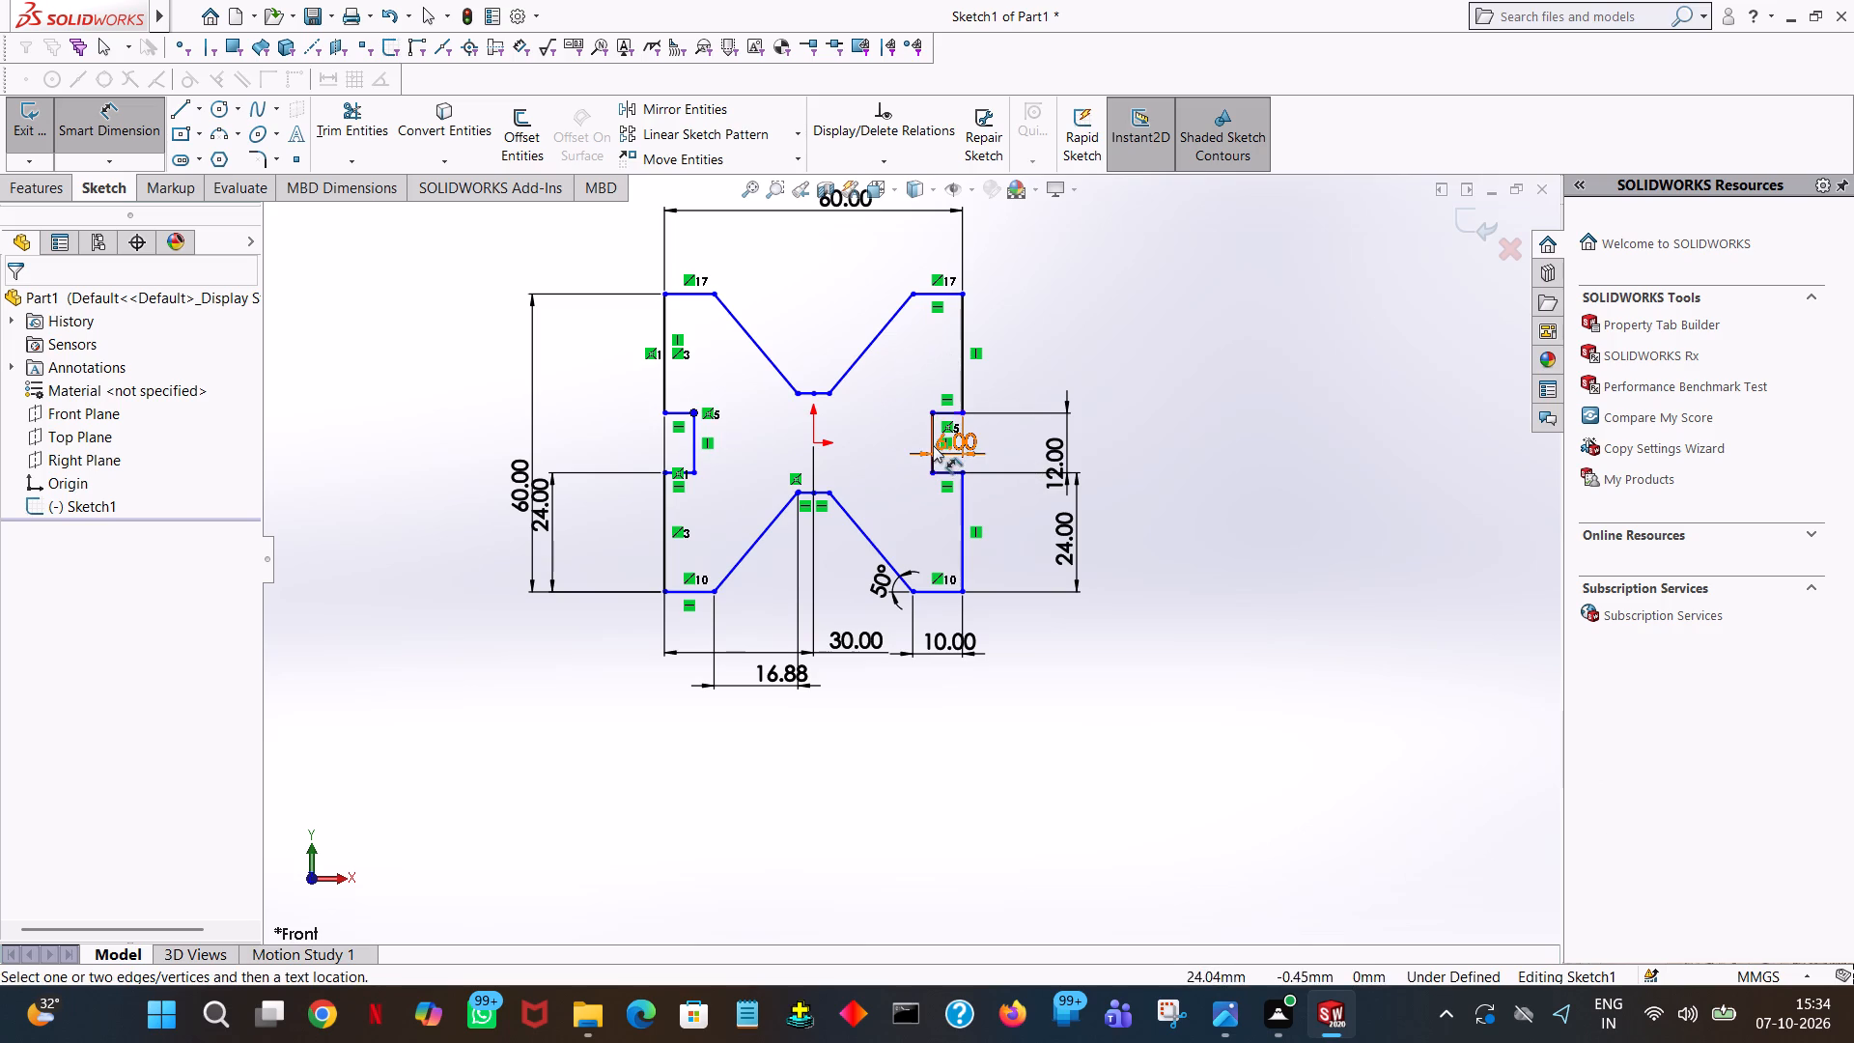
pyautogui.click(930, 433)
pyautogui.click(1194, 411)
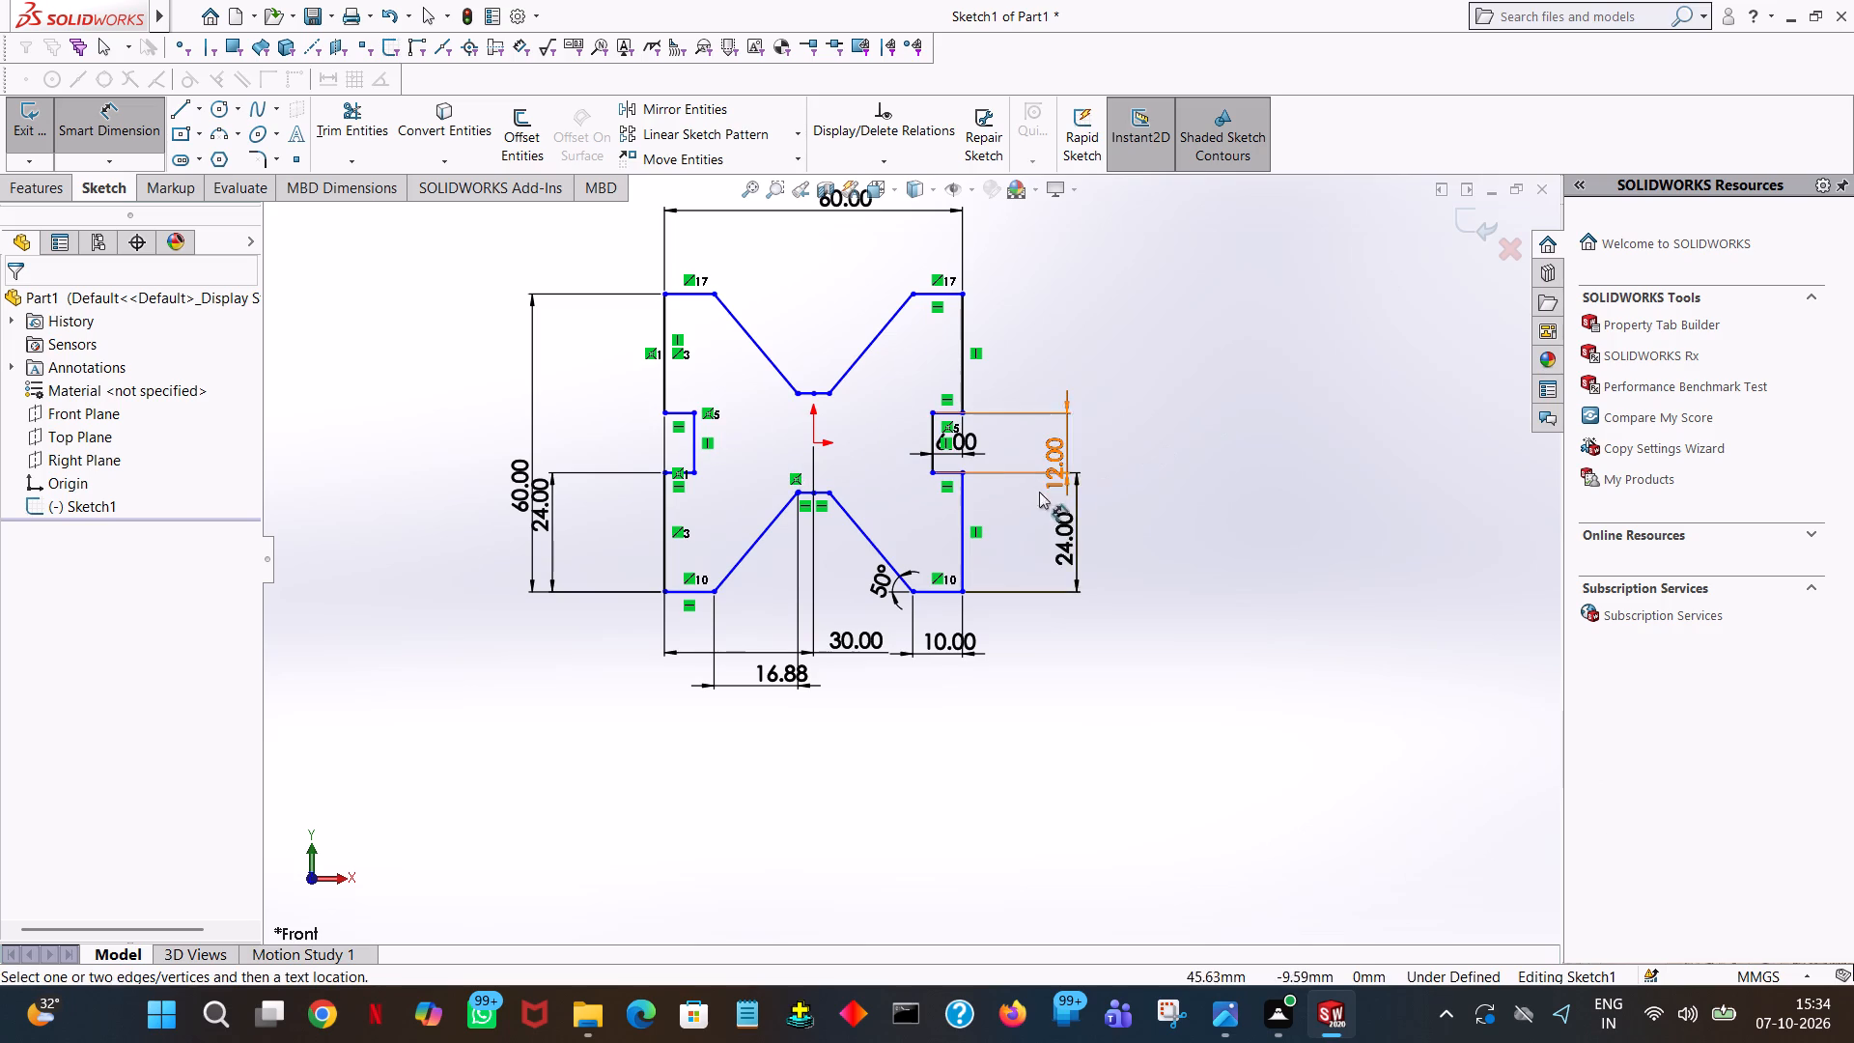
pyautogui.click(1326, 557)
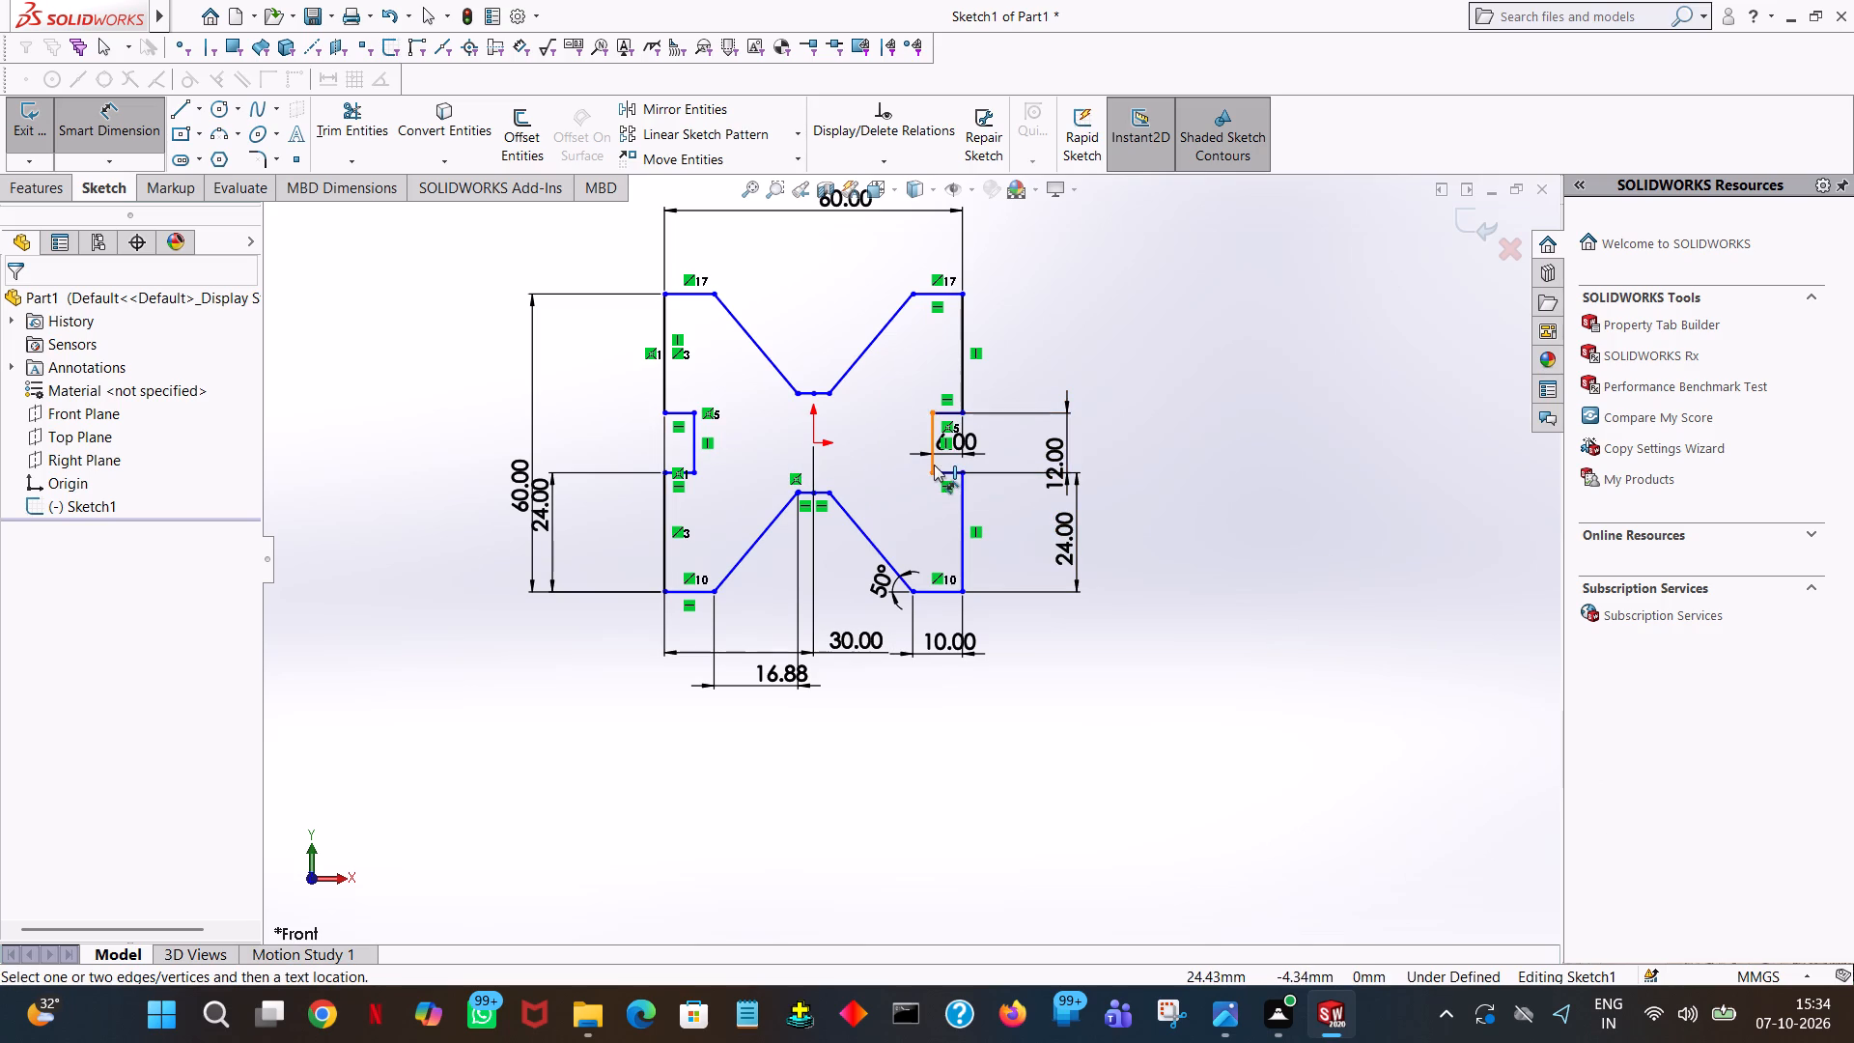
# Dimension the horizontal distance between the inner vertical edges of the left and right notches.
pyautogui.click(934, 465)
pyautogui.click(693, 451)
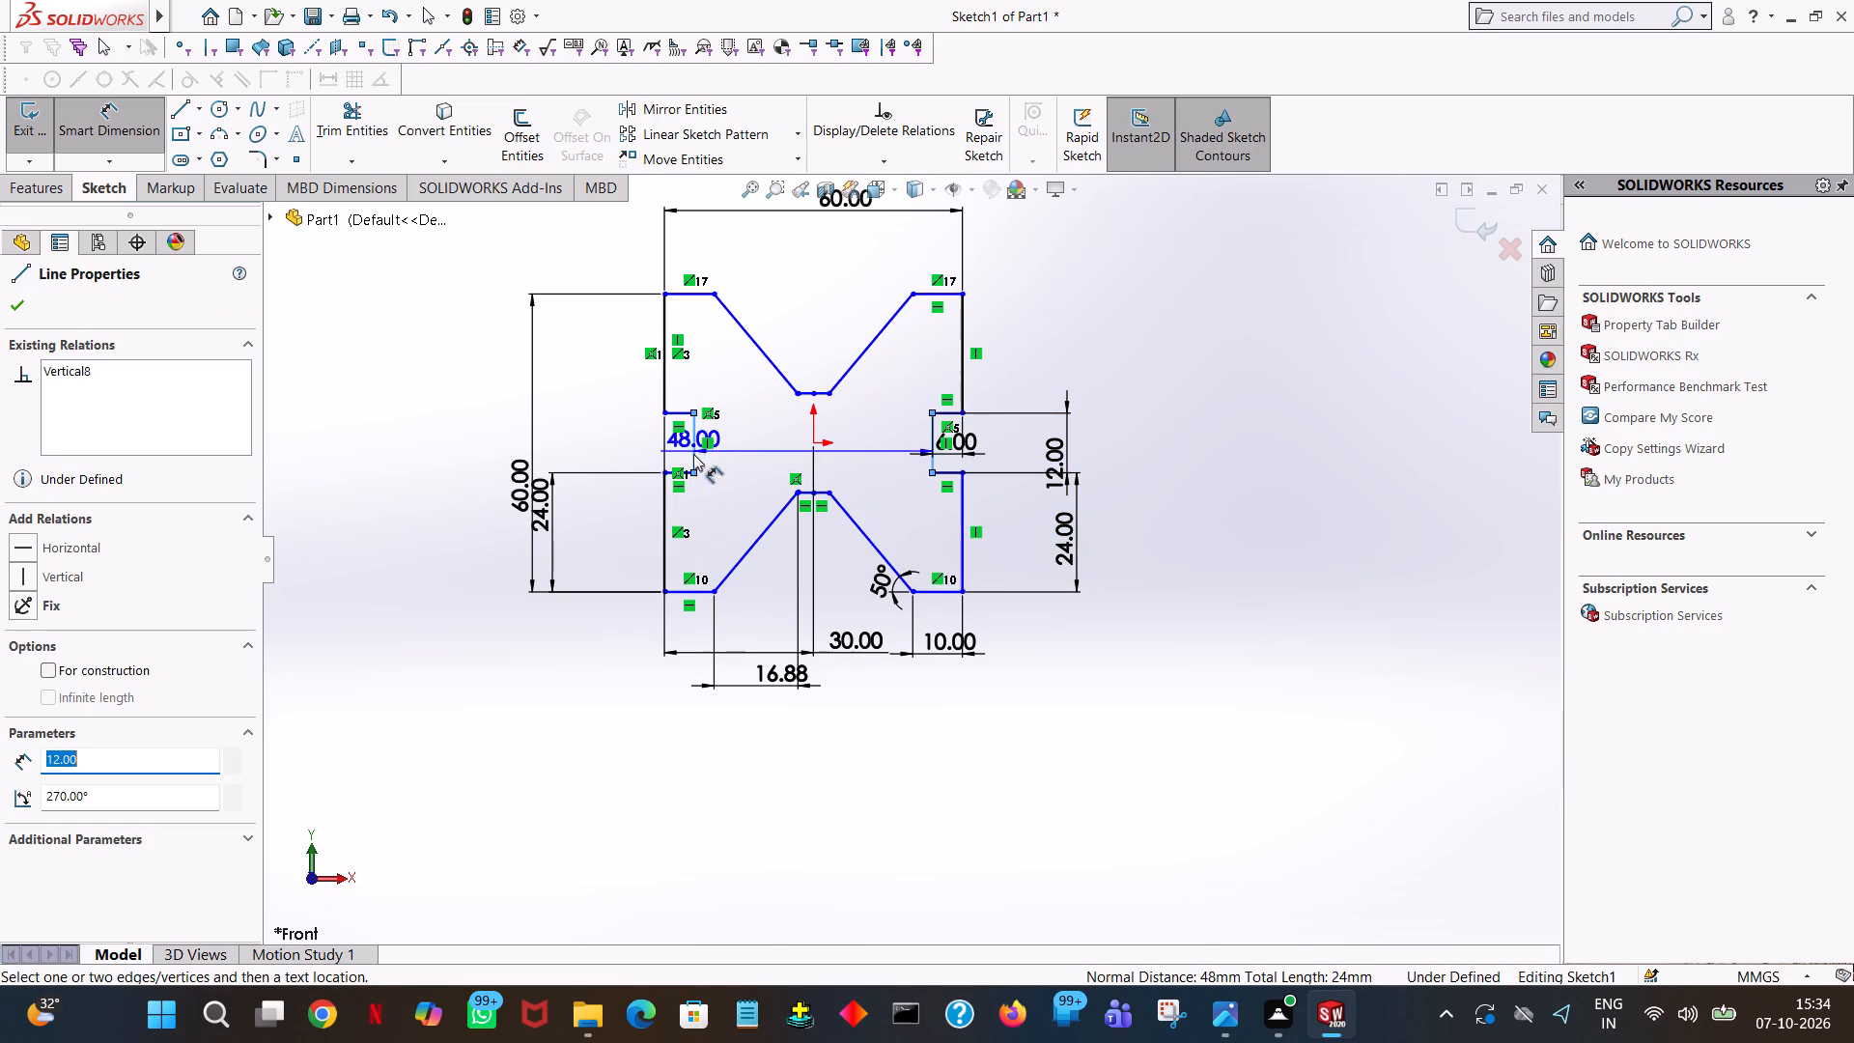
pyautogui.click(792, 734)
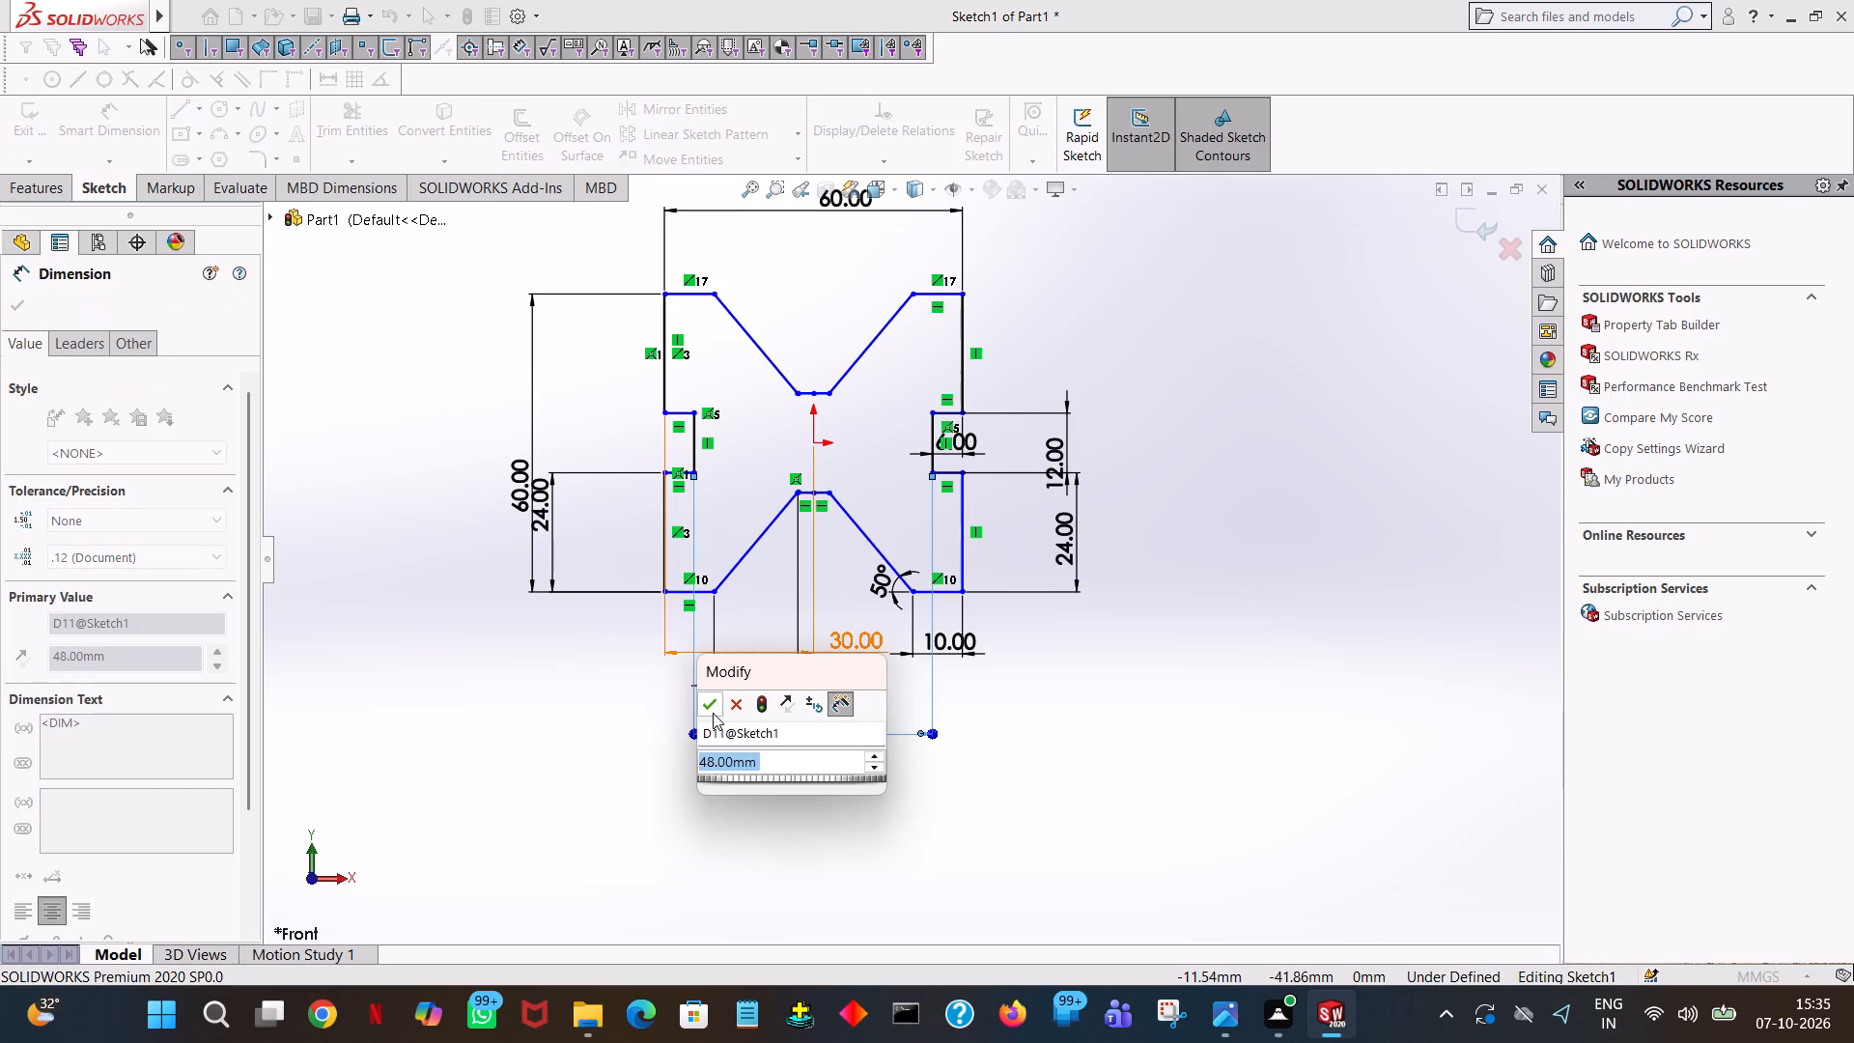
pyautogui.click(713, 713)
pyautogui.click(1077, 294)
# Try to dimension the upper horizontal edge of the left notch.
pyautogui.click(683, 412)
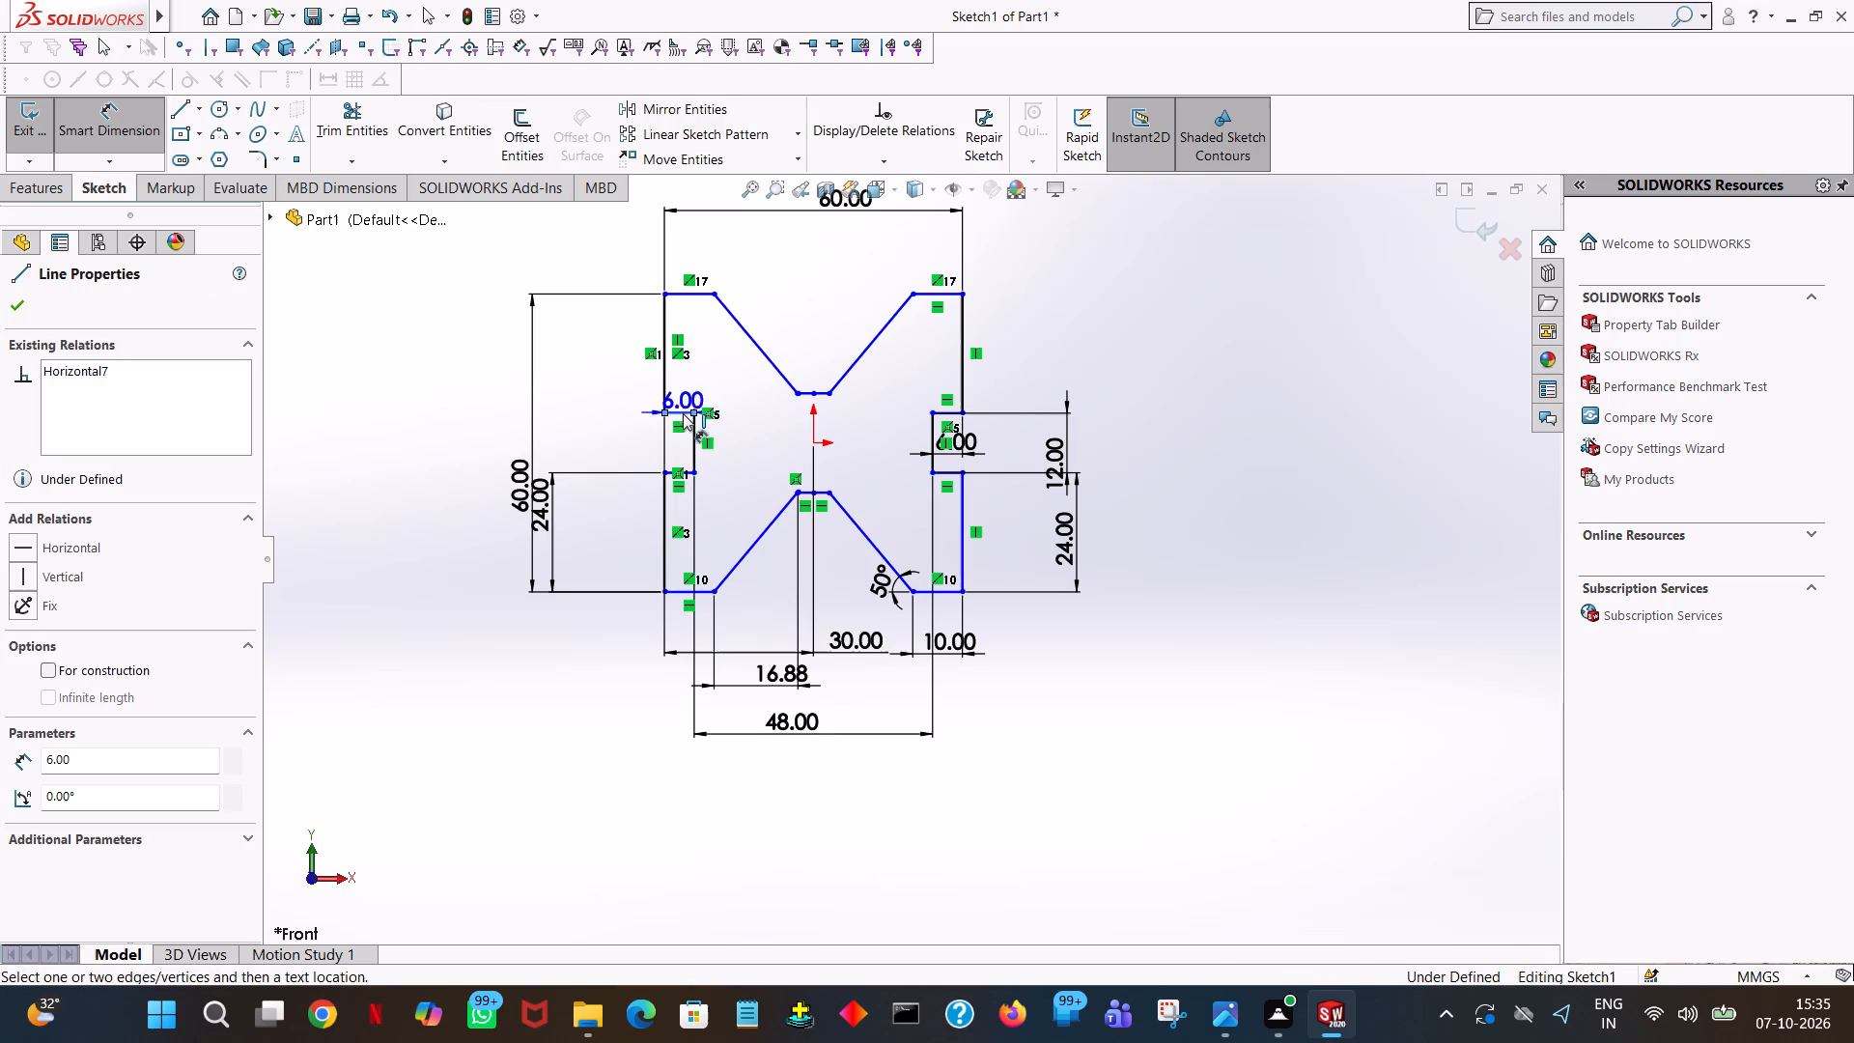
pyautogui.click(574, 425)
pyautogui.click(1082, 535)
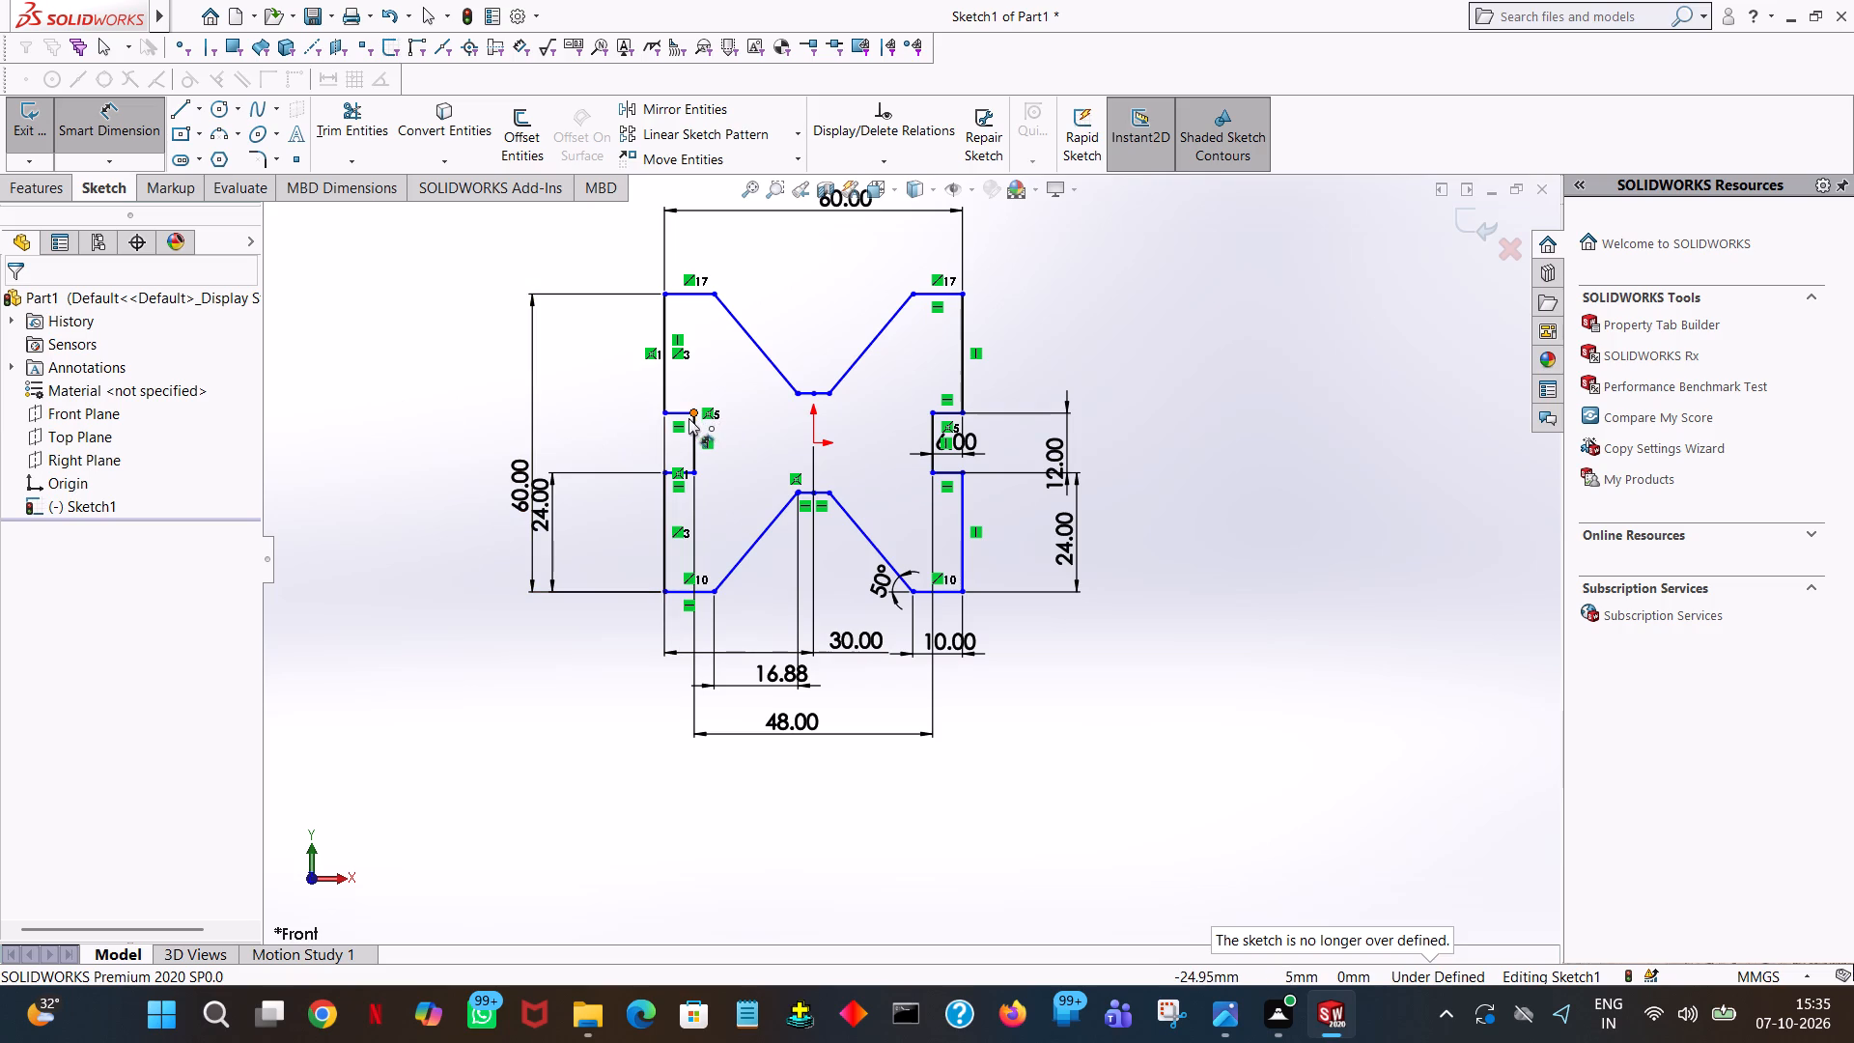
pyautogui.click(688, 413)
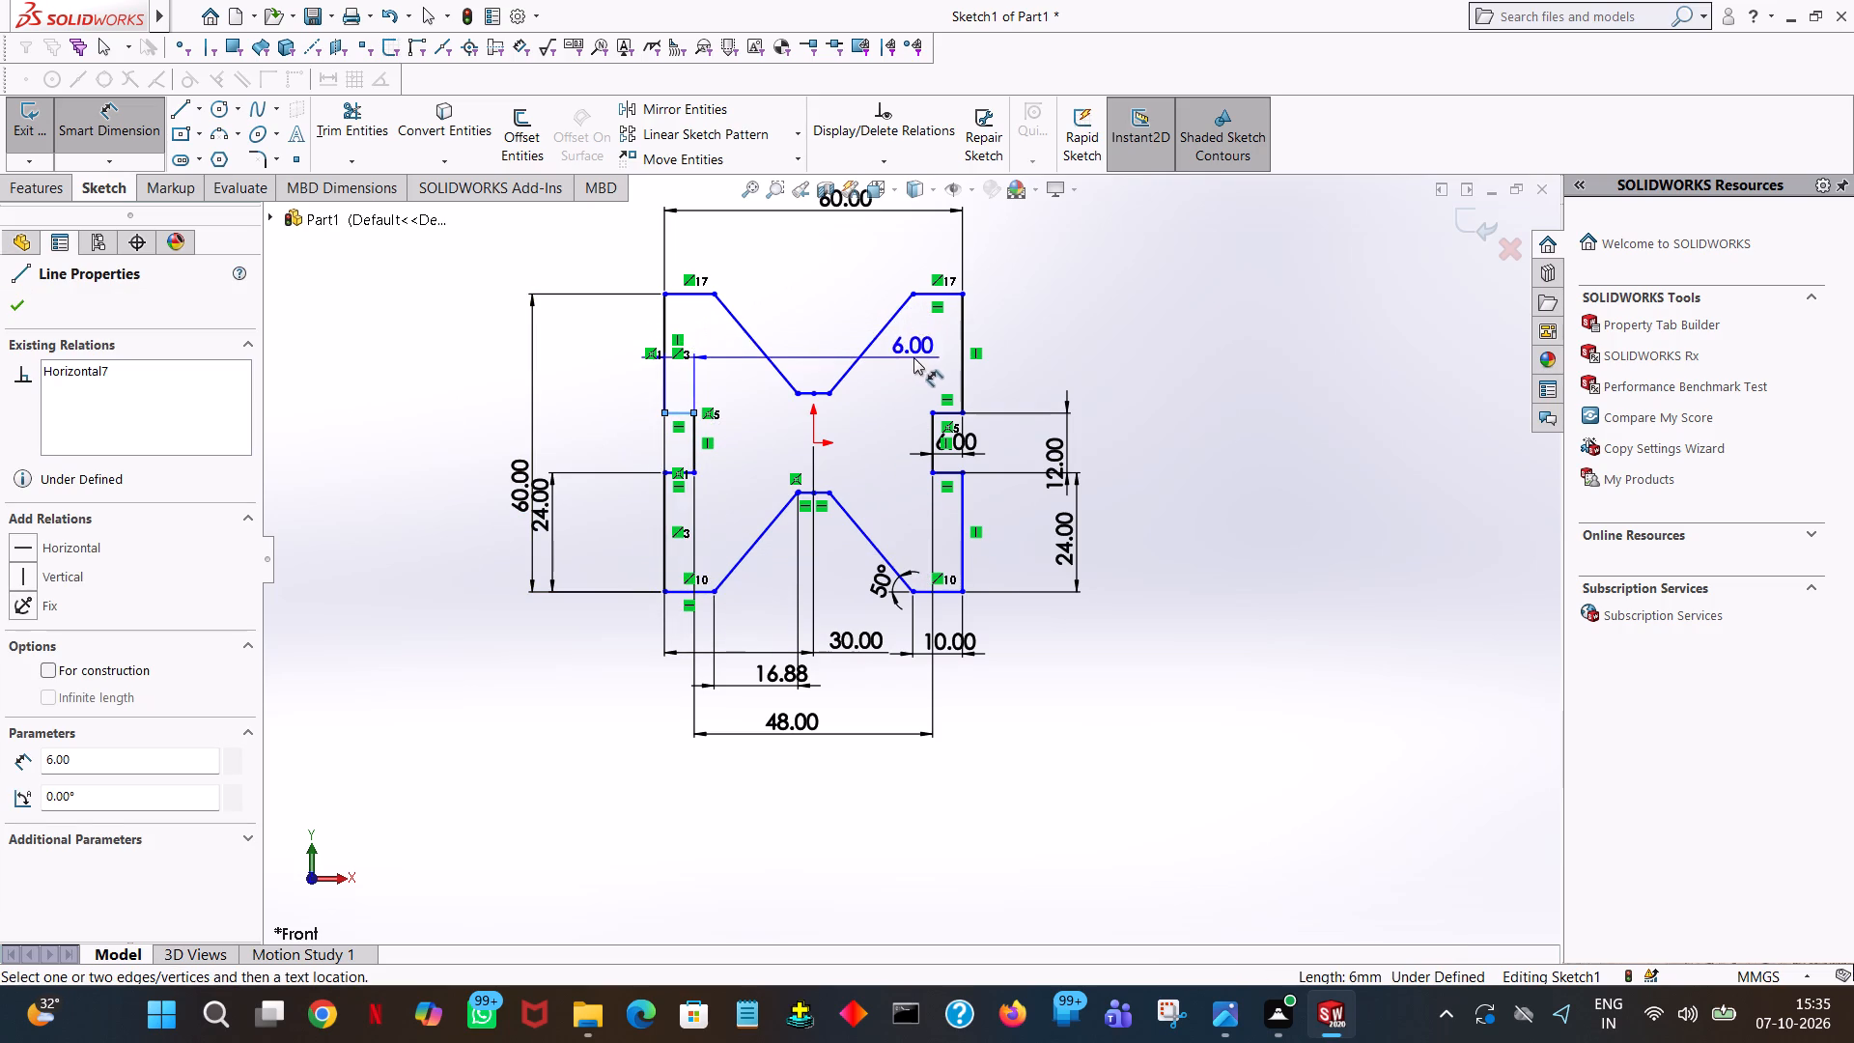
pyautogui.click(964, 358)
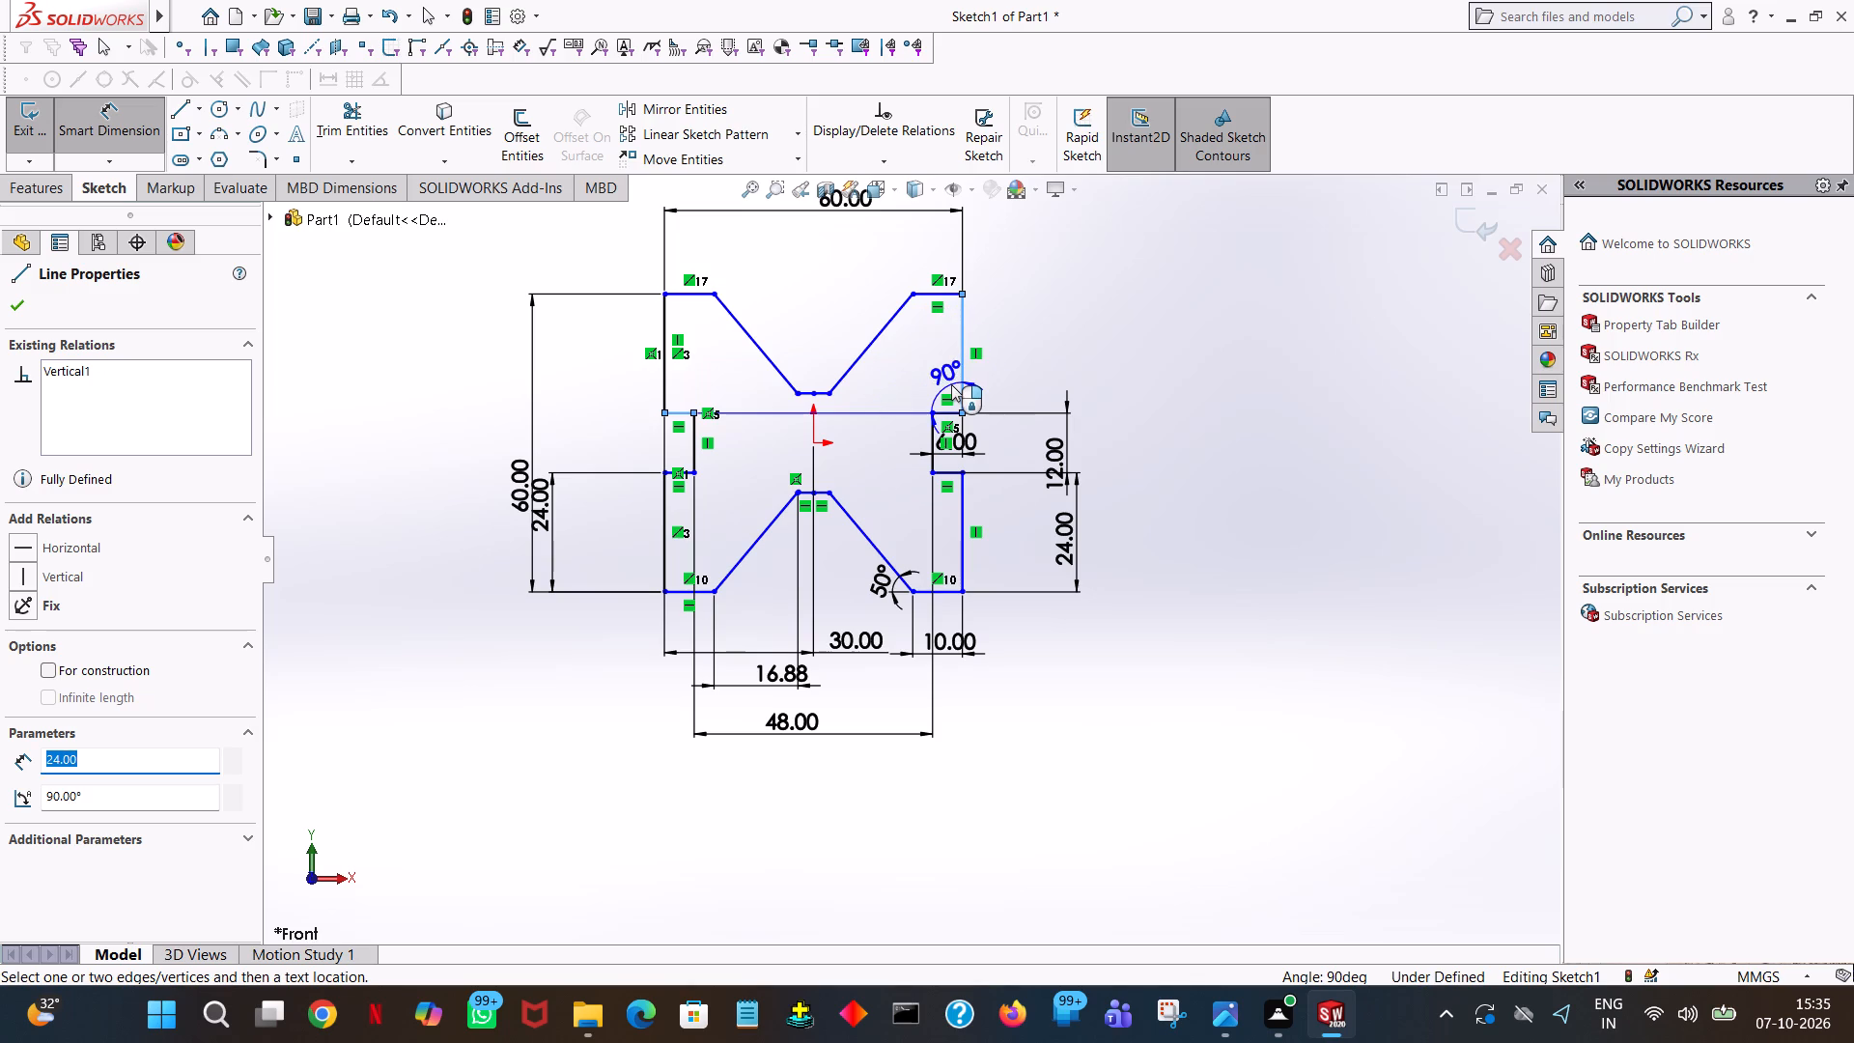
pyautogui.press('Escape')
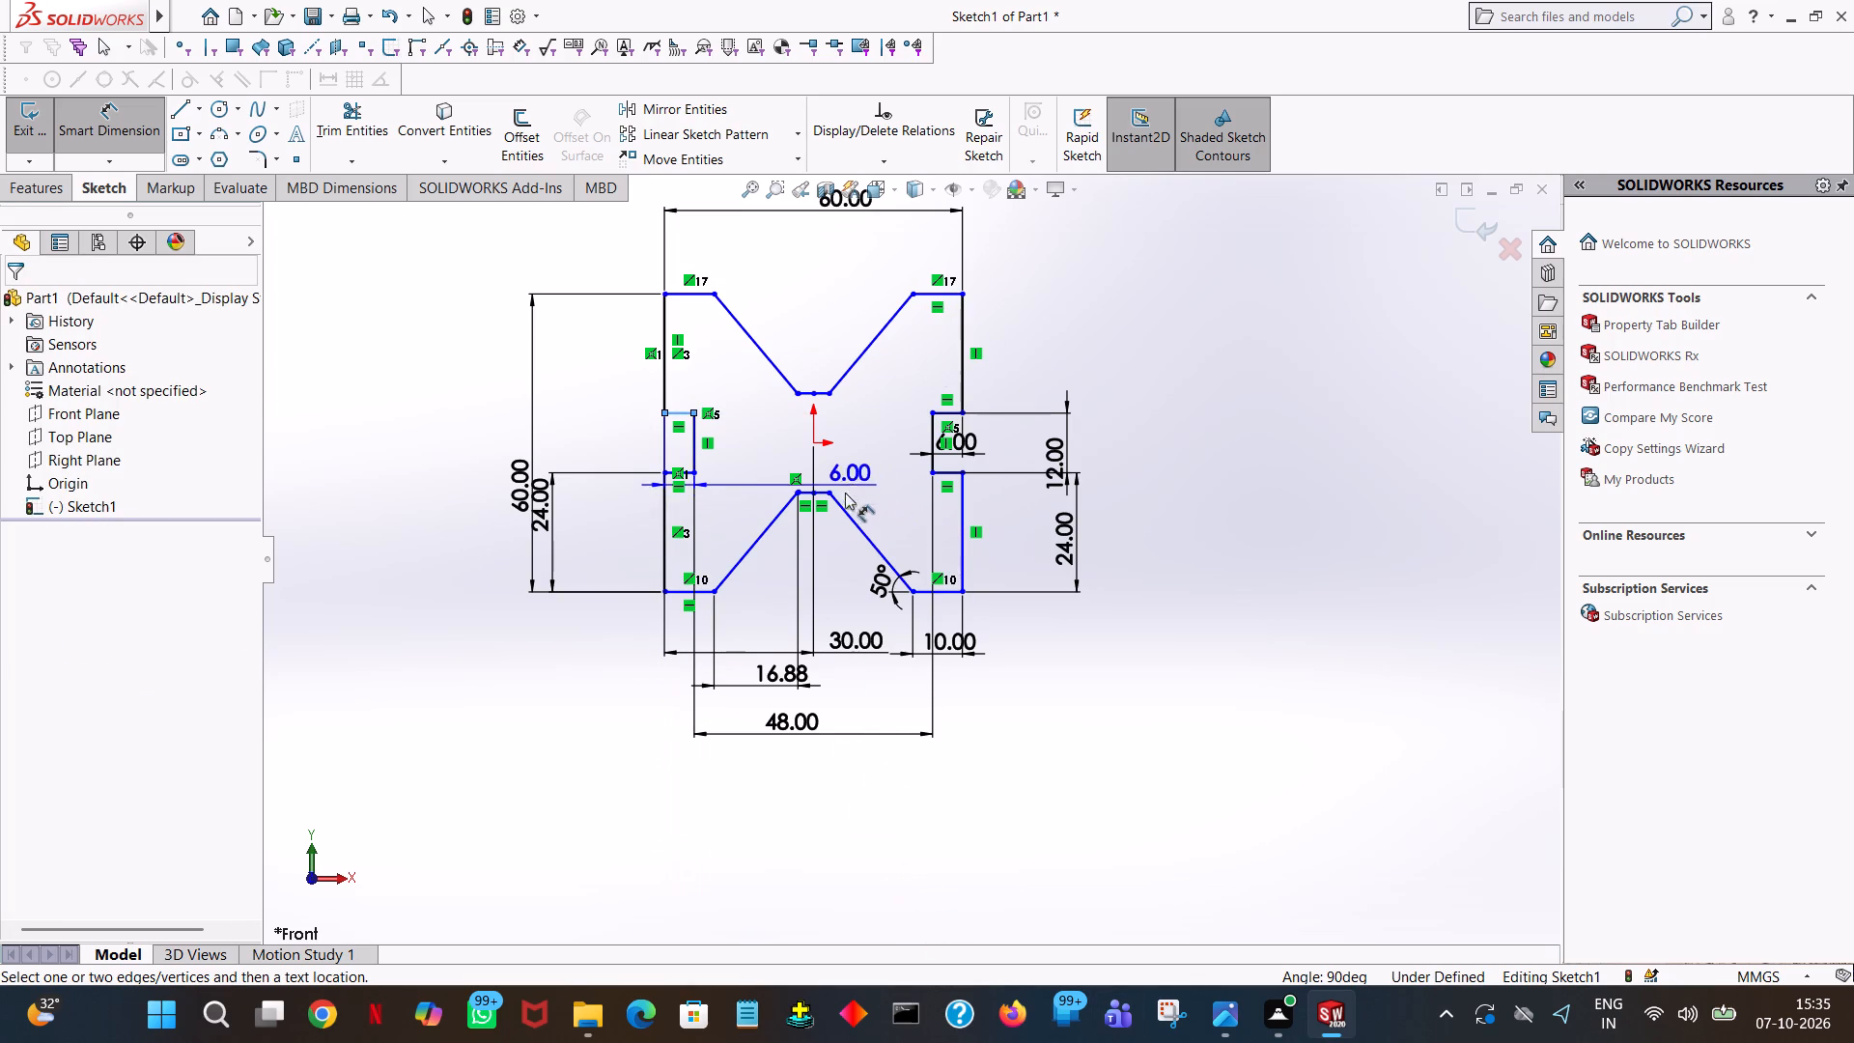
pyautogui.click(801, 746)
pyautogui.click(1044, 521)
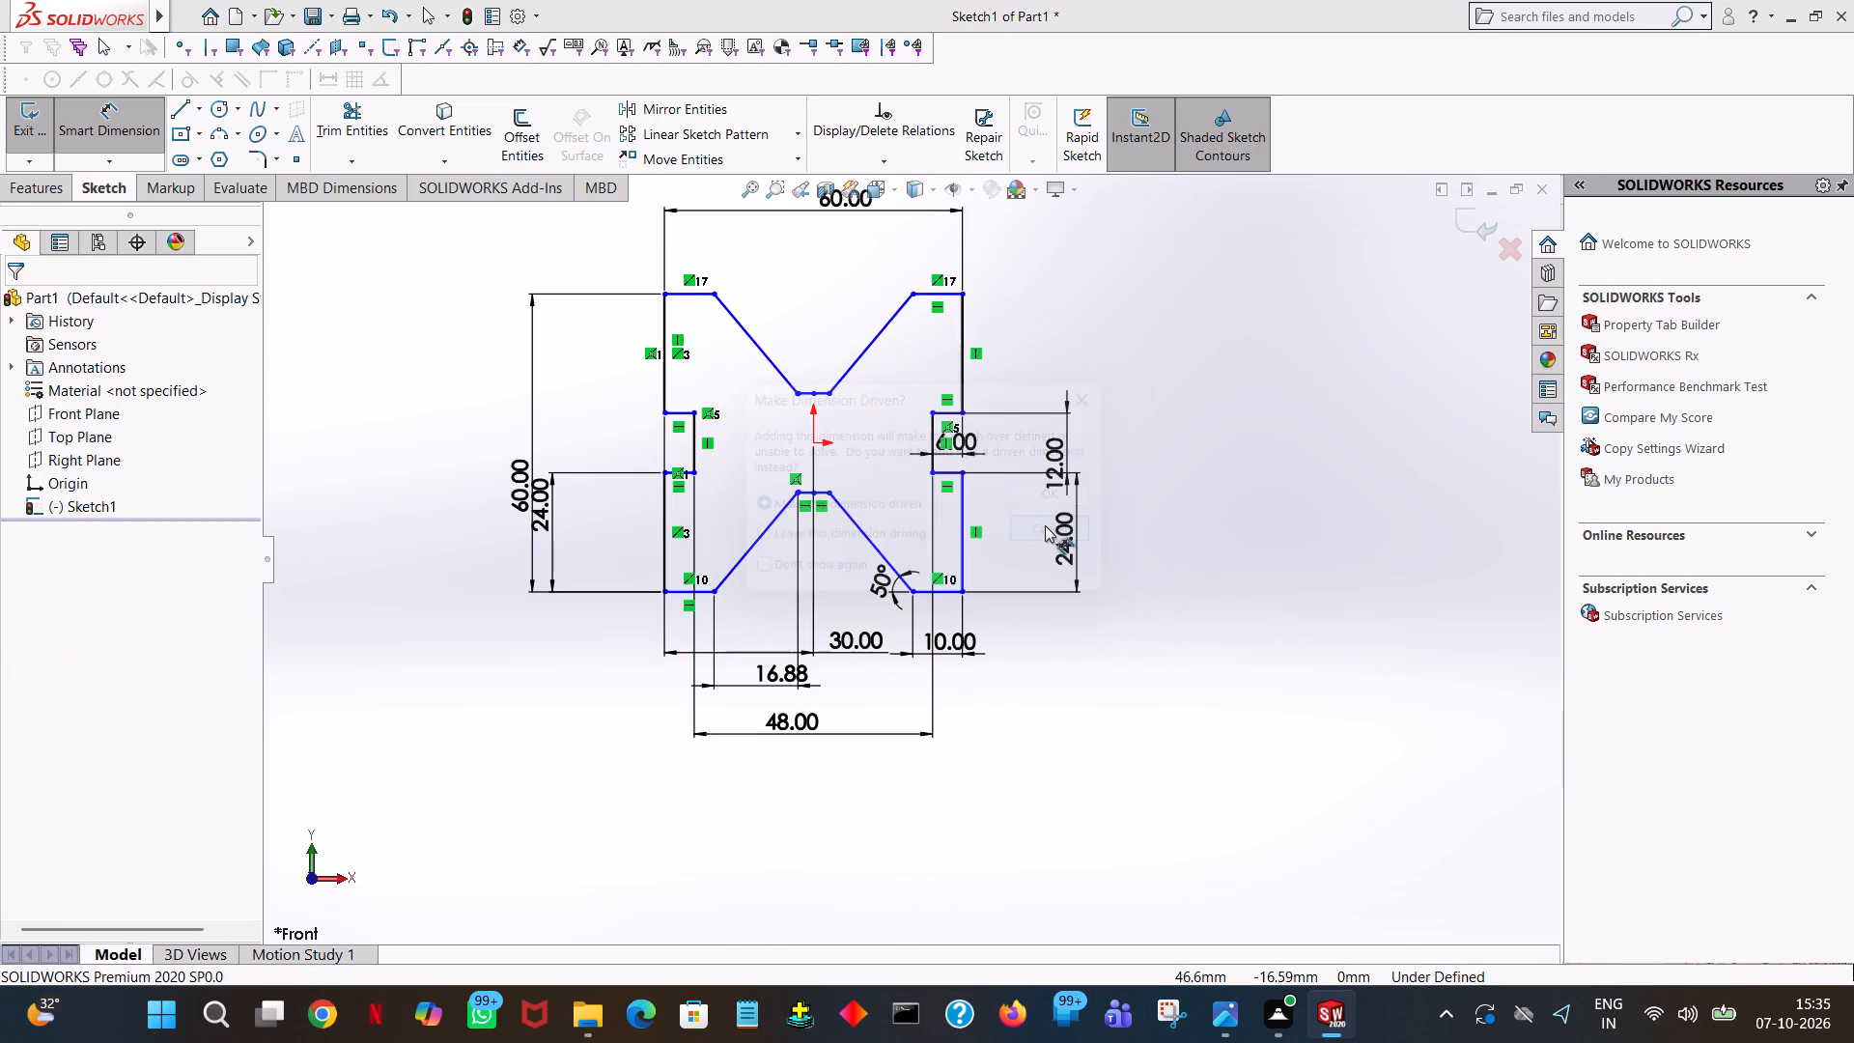
# Dimension the horizontal spans of the right and left slanted lines of the top cutout.
pyautogui.click(855, 359)
pyautogui.click(831, 270)
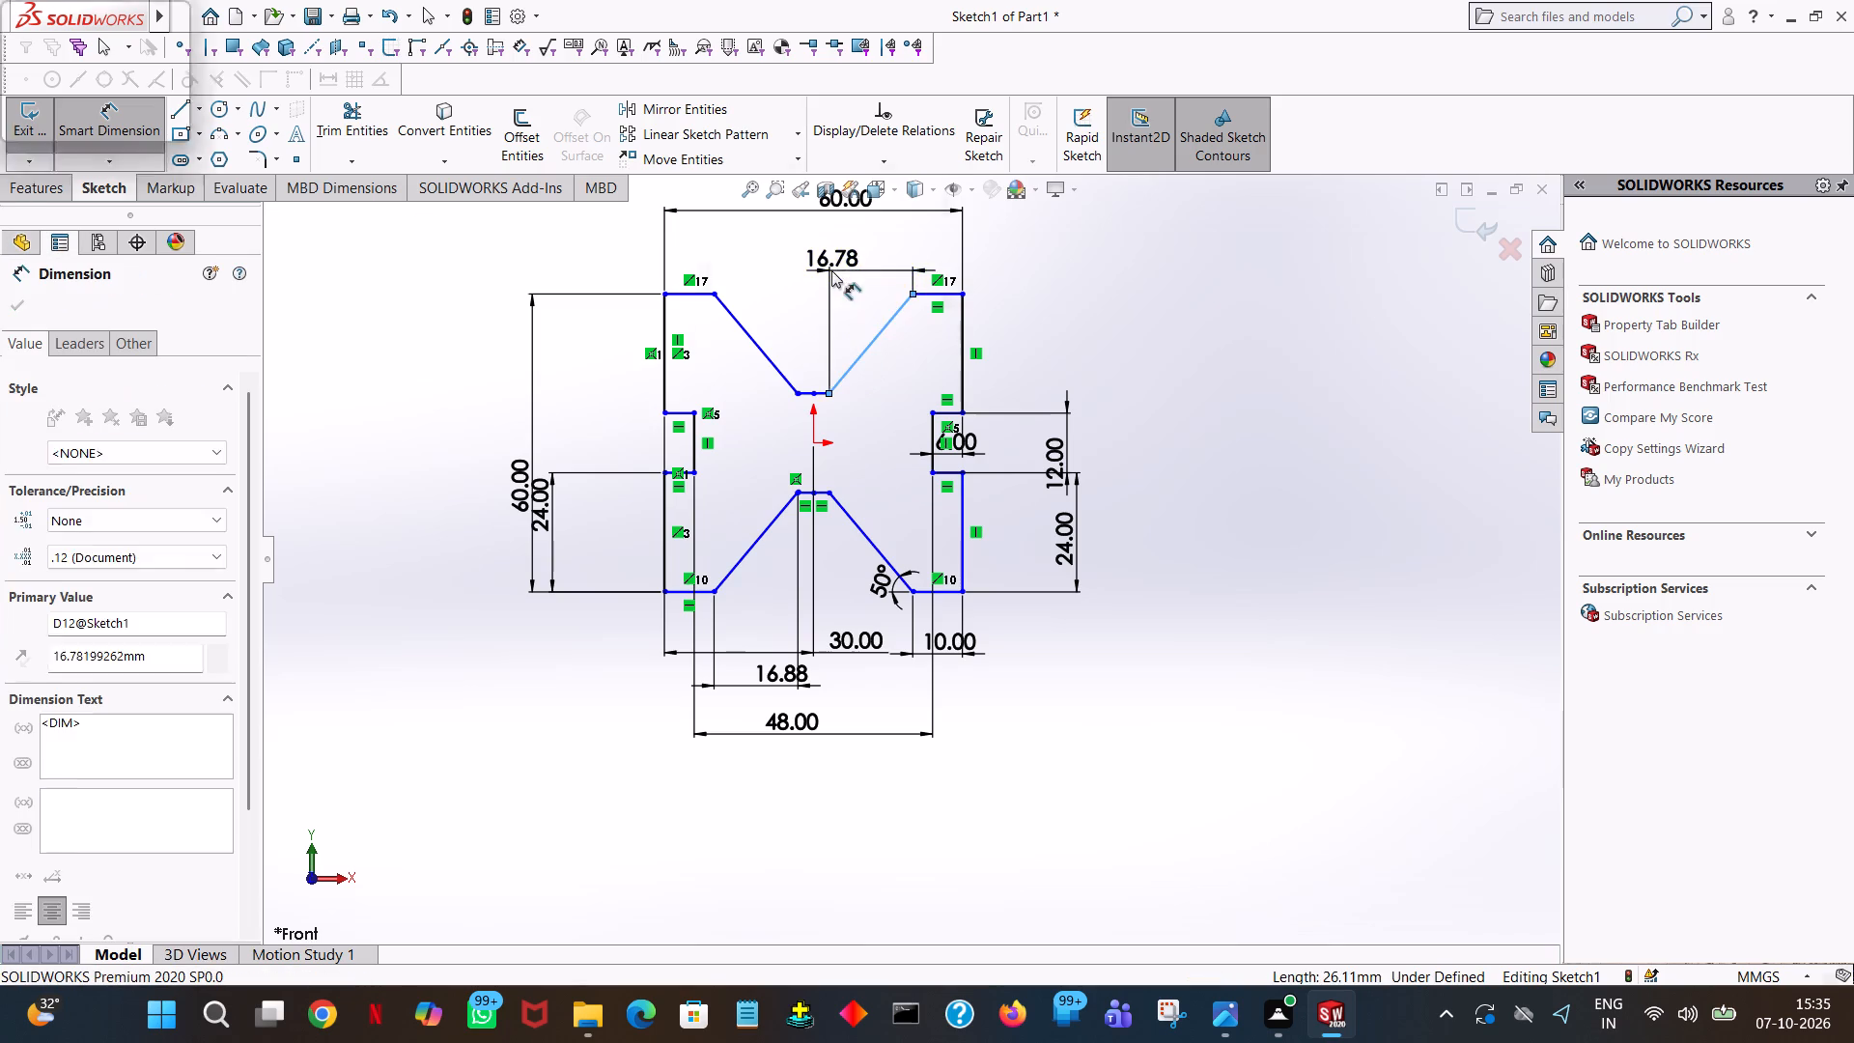
pyautogui.click(748, 231)
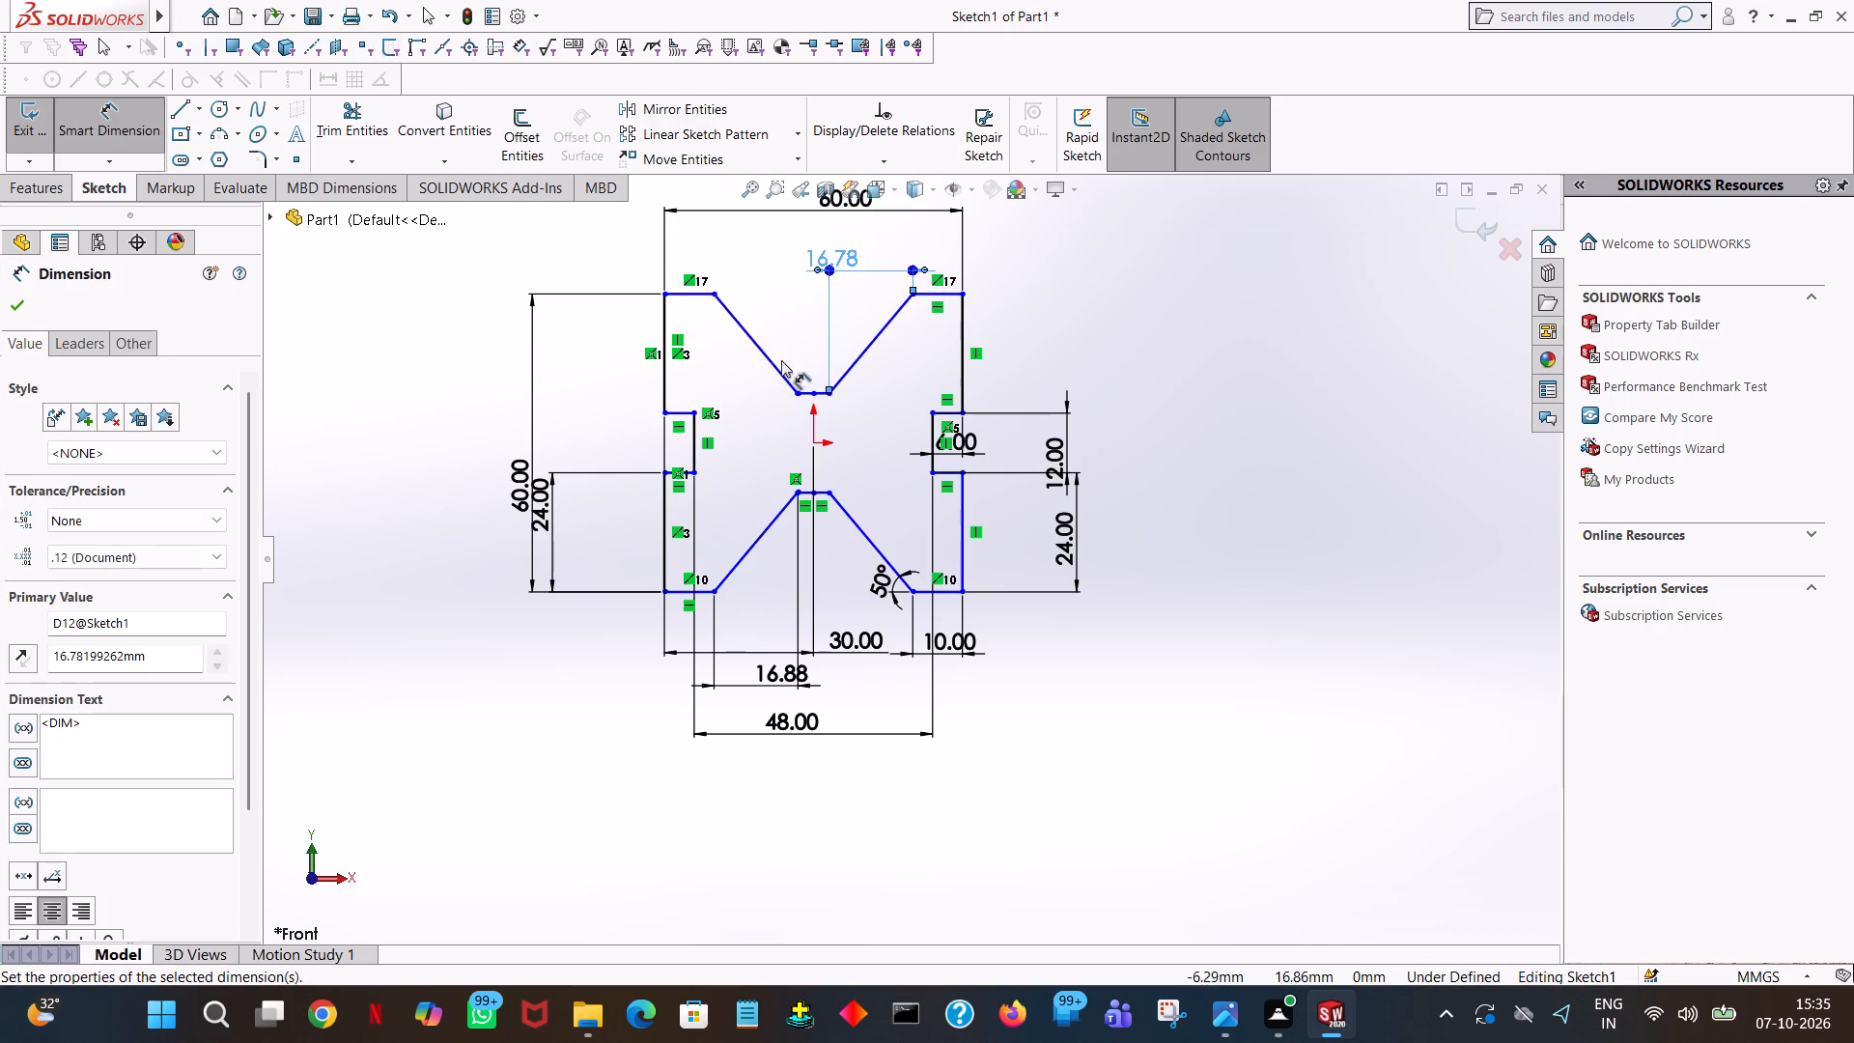
pyautogui.click(771, 368)
pyautogui.click(753, 272)
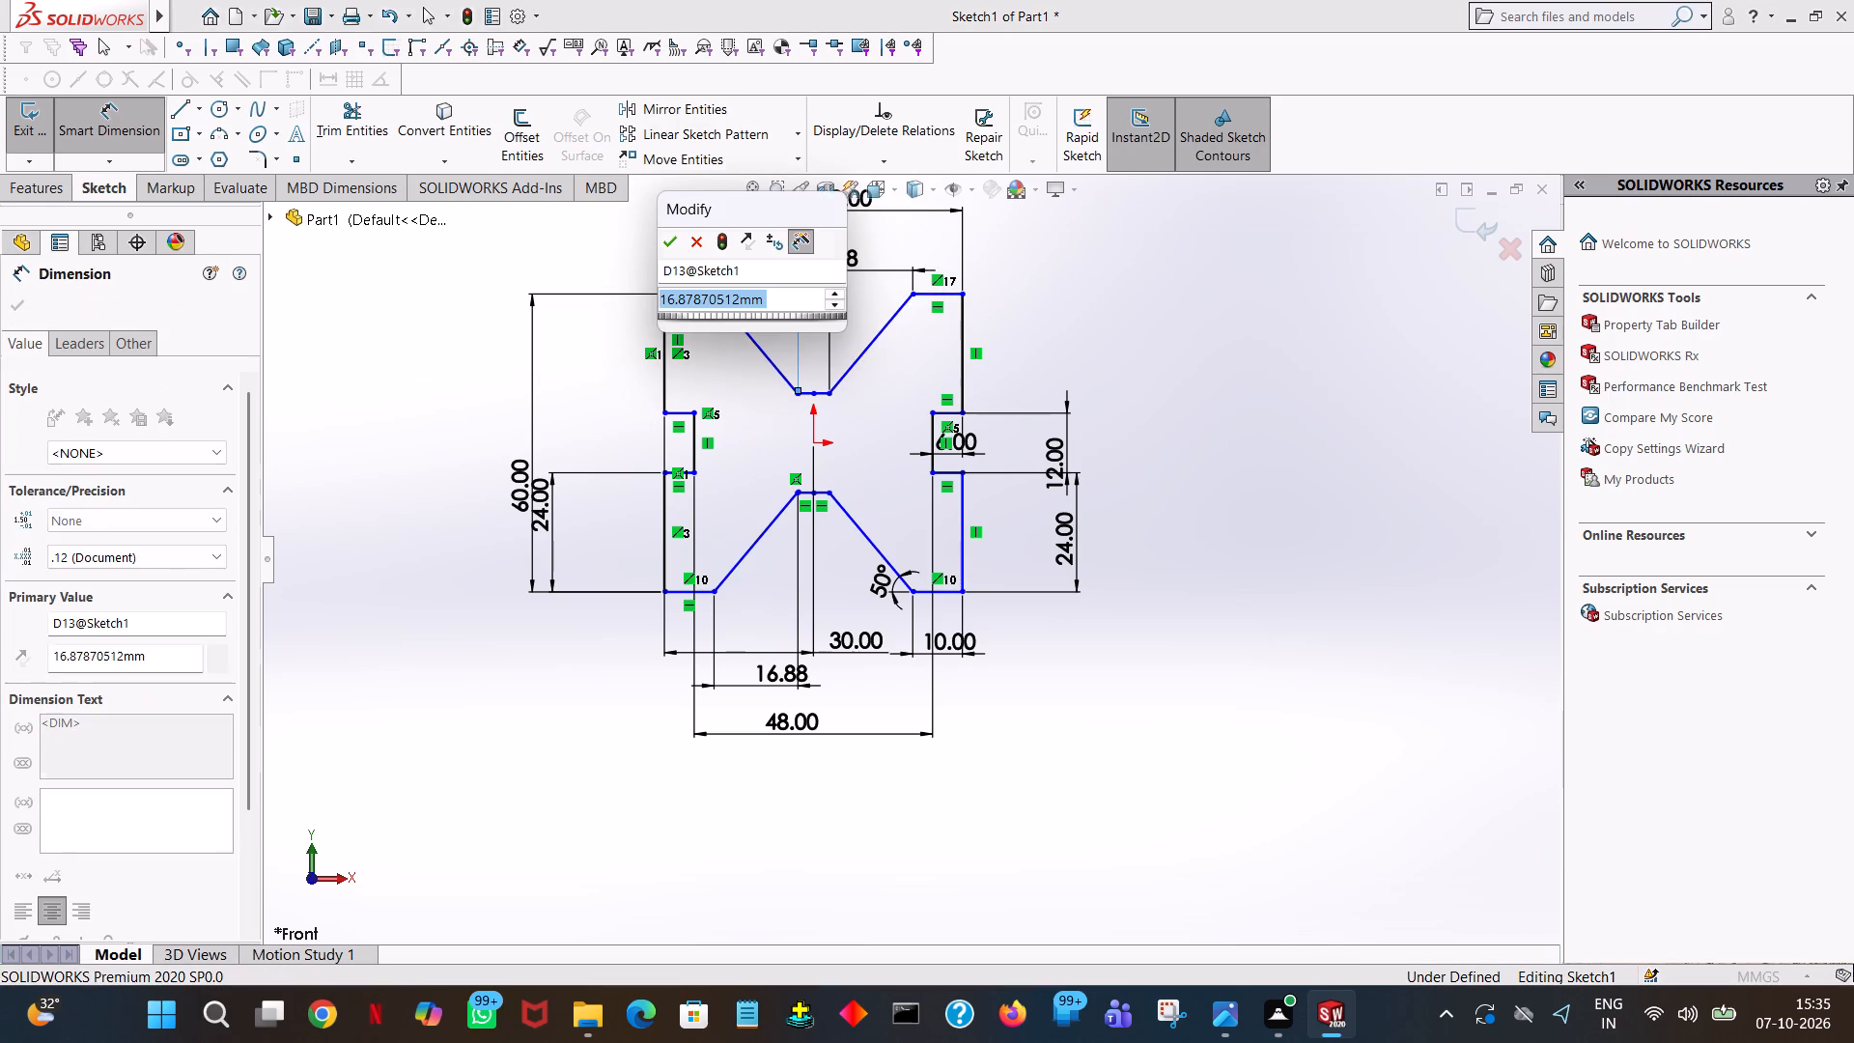
pyautogui.click(670, 247)
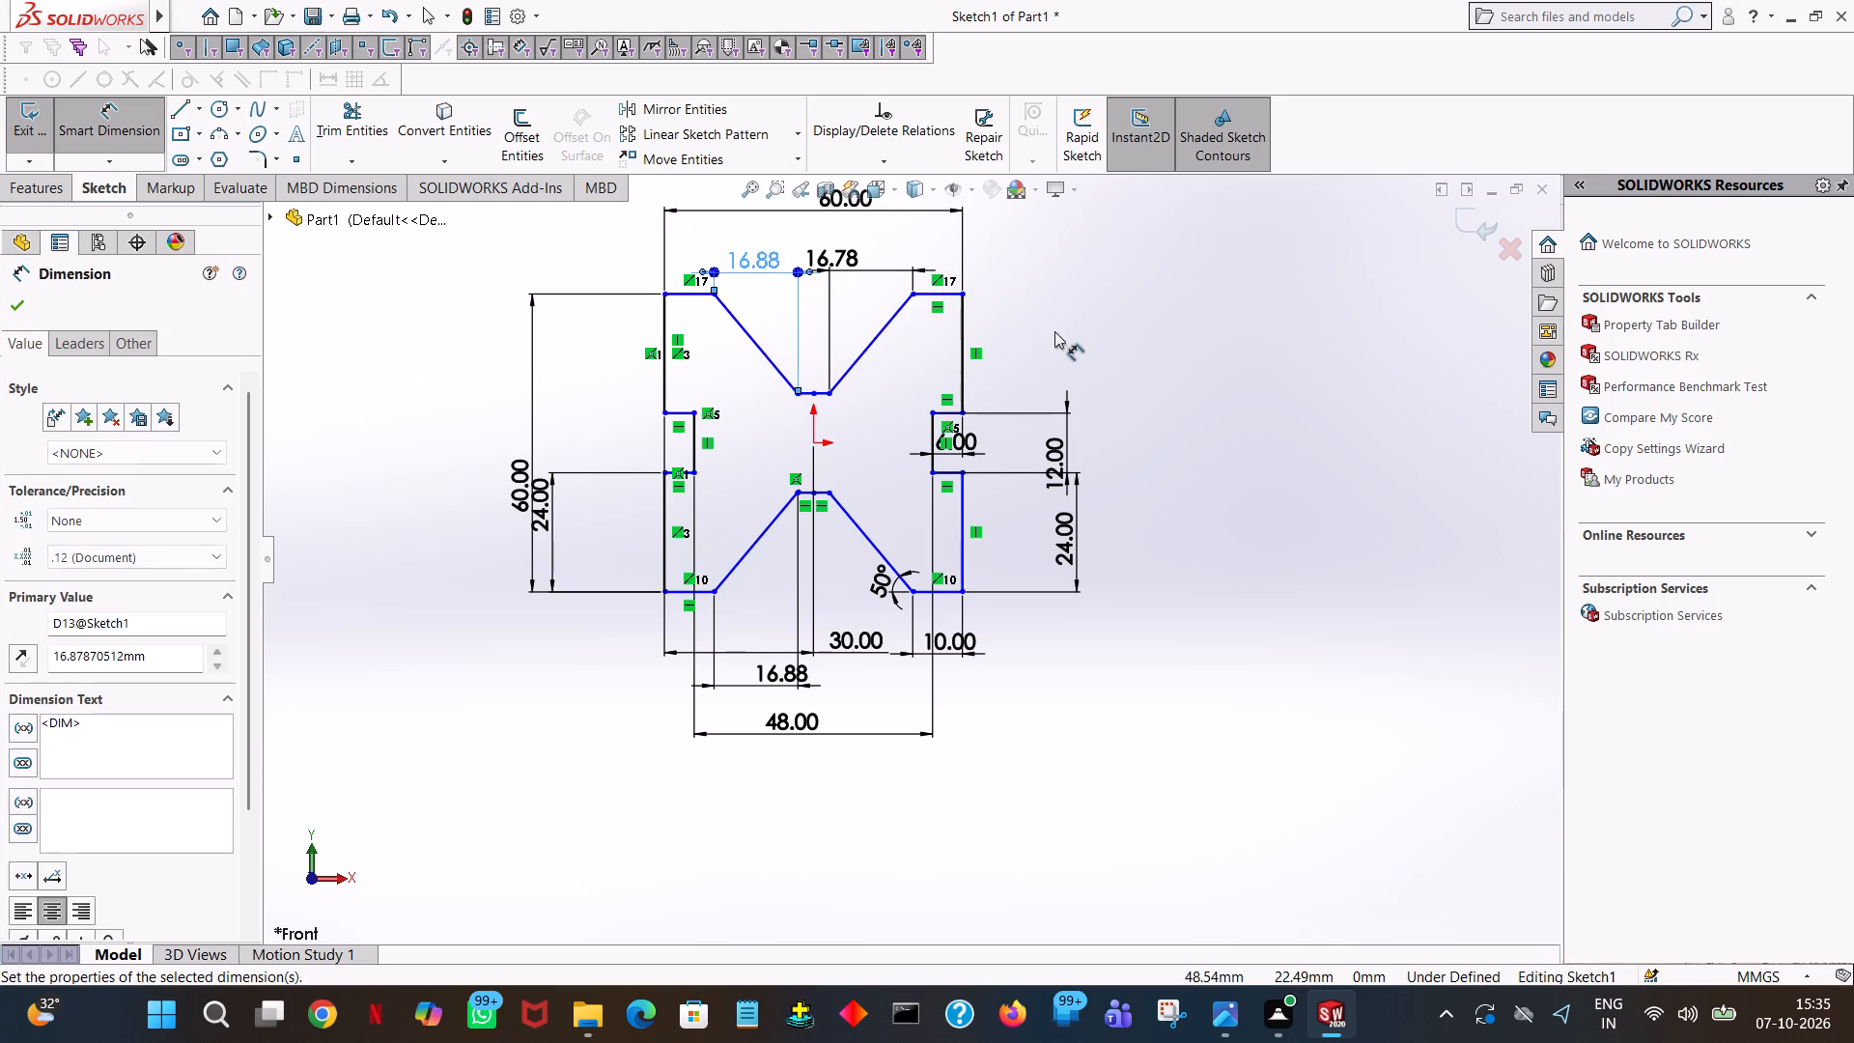
pyautogui.click(1118, 340)
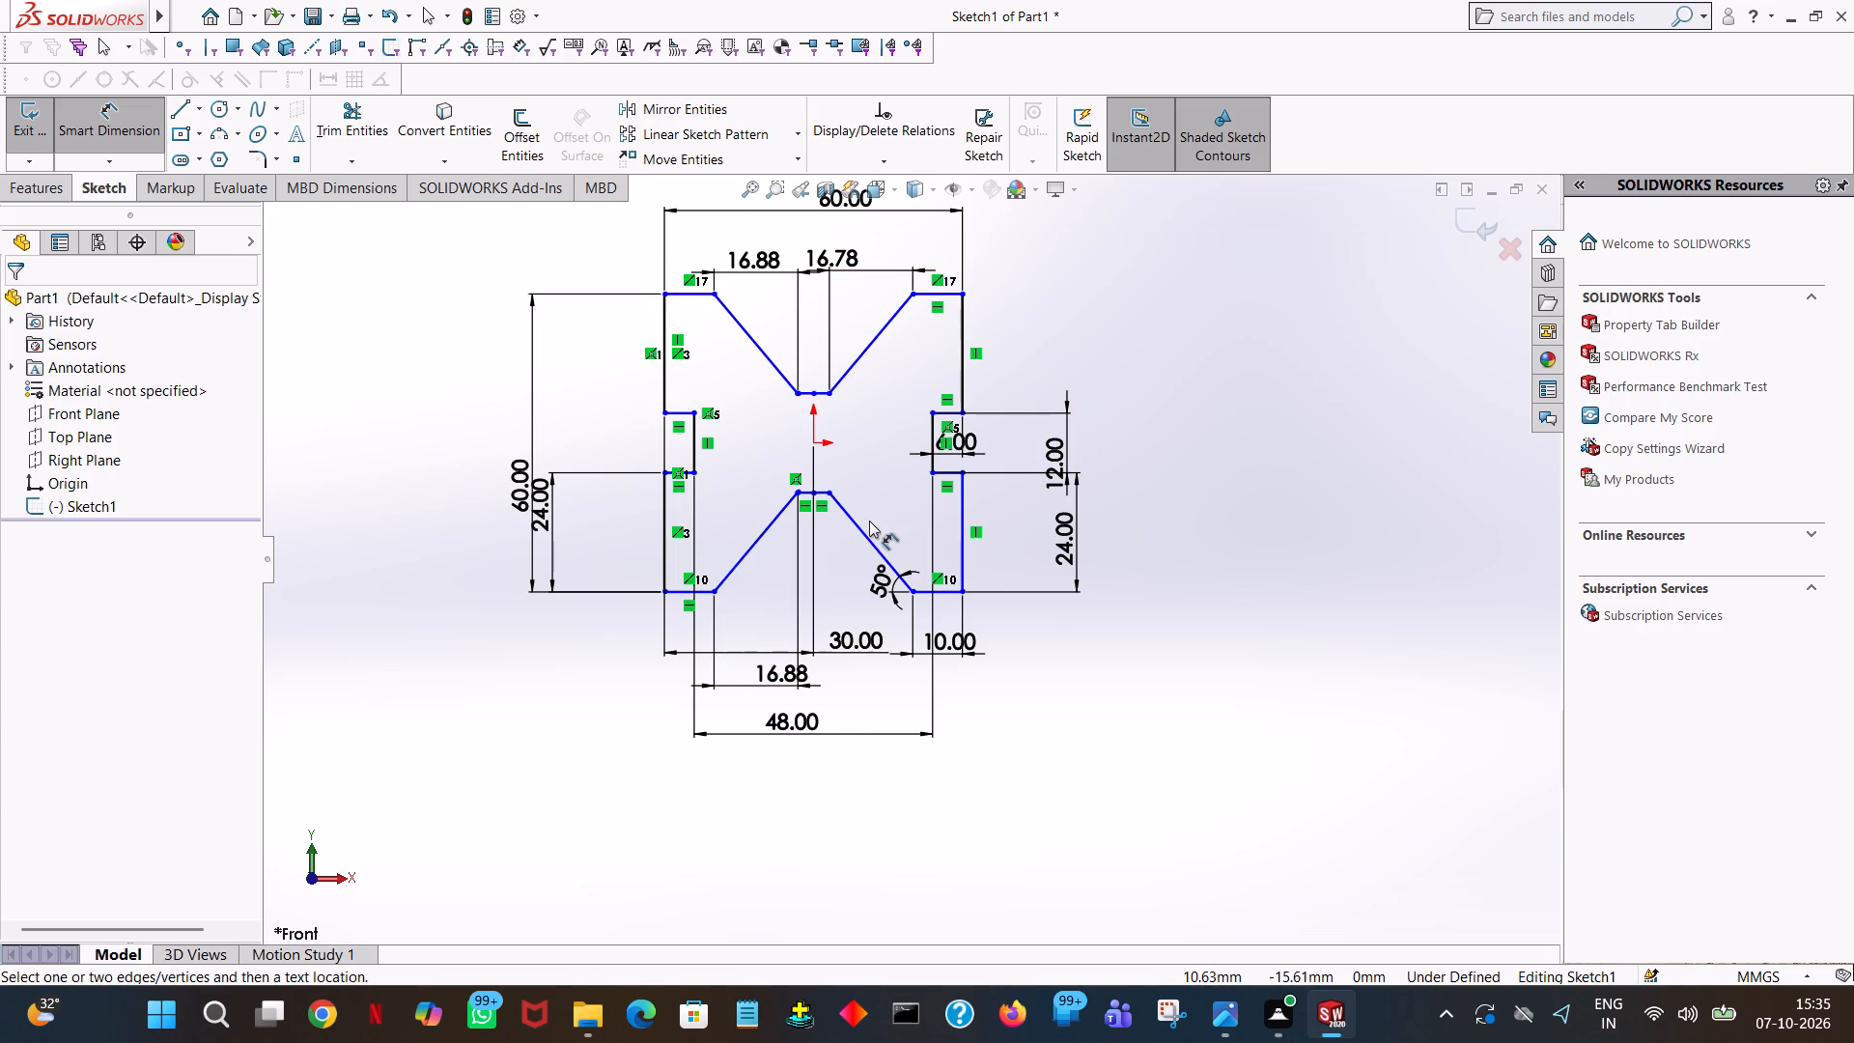
# Dimension the horizontal span of the bottom cutout's right slanted line.
pyautogui.click(878, 548)
pyautogui.click(888, 685)
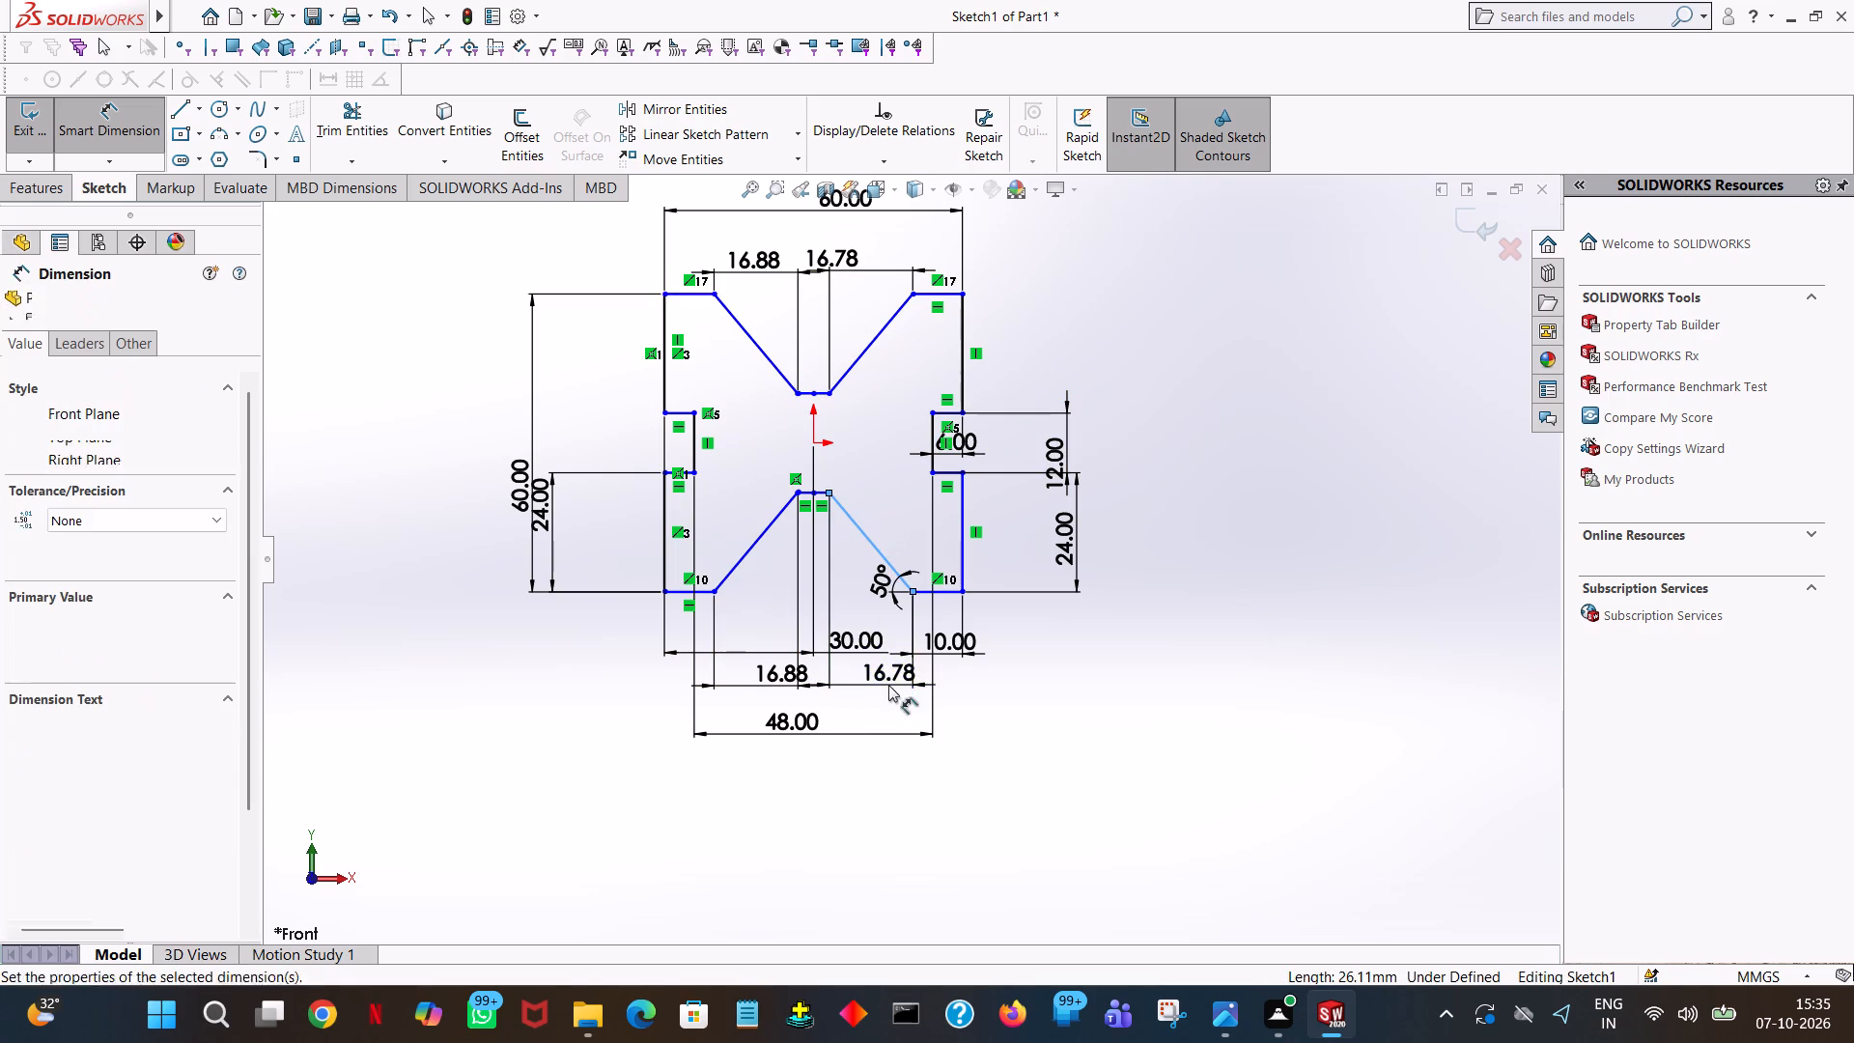
pyautogui.click(806, 656)
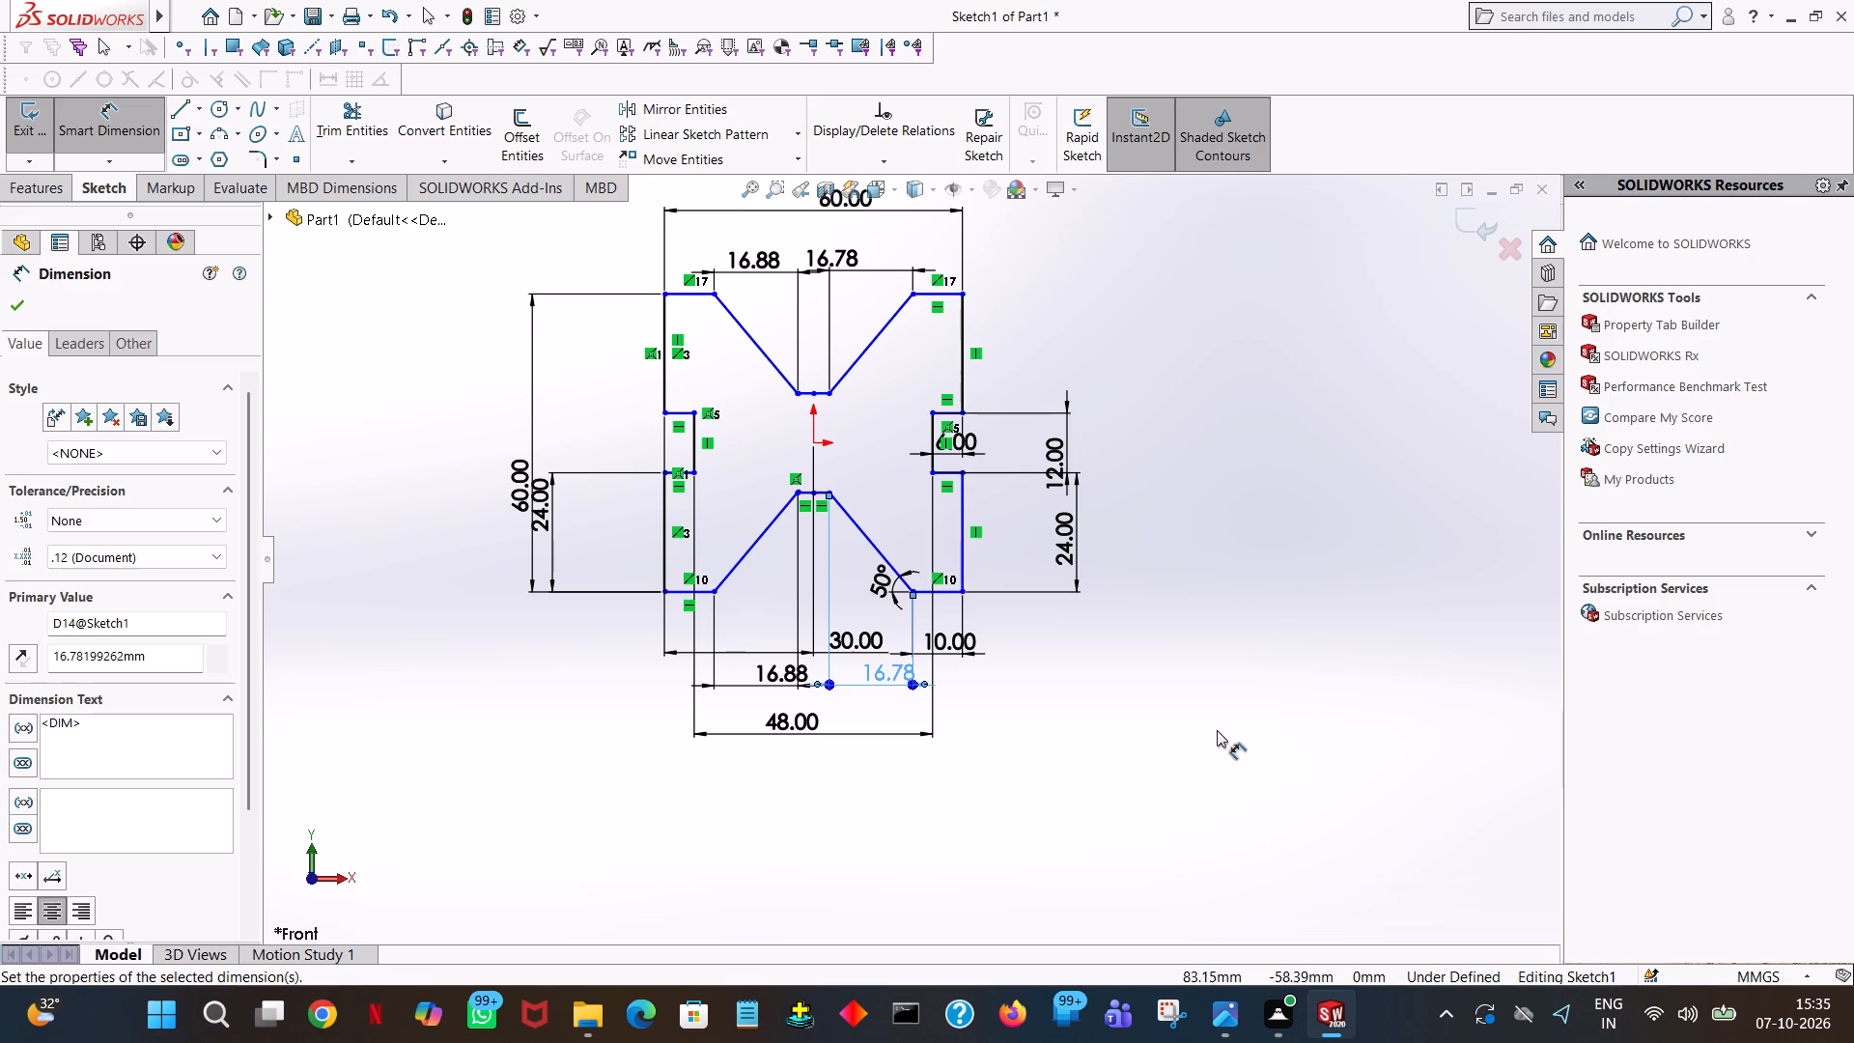
pyautogui.click(1215, 730)
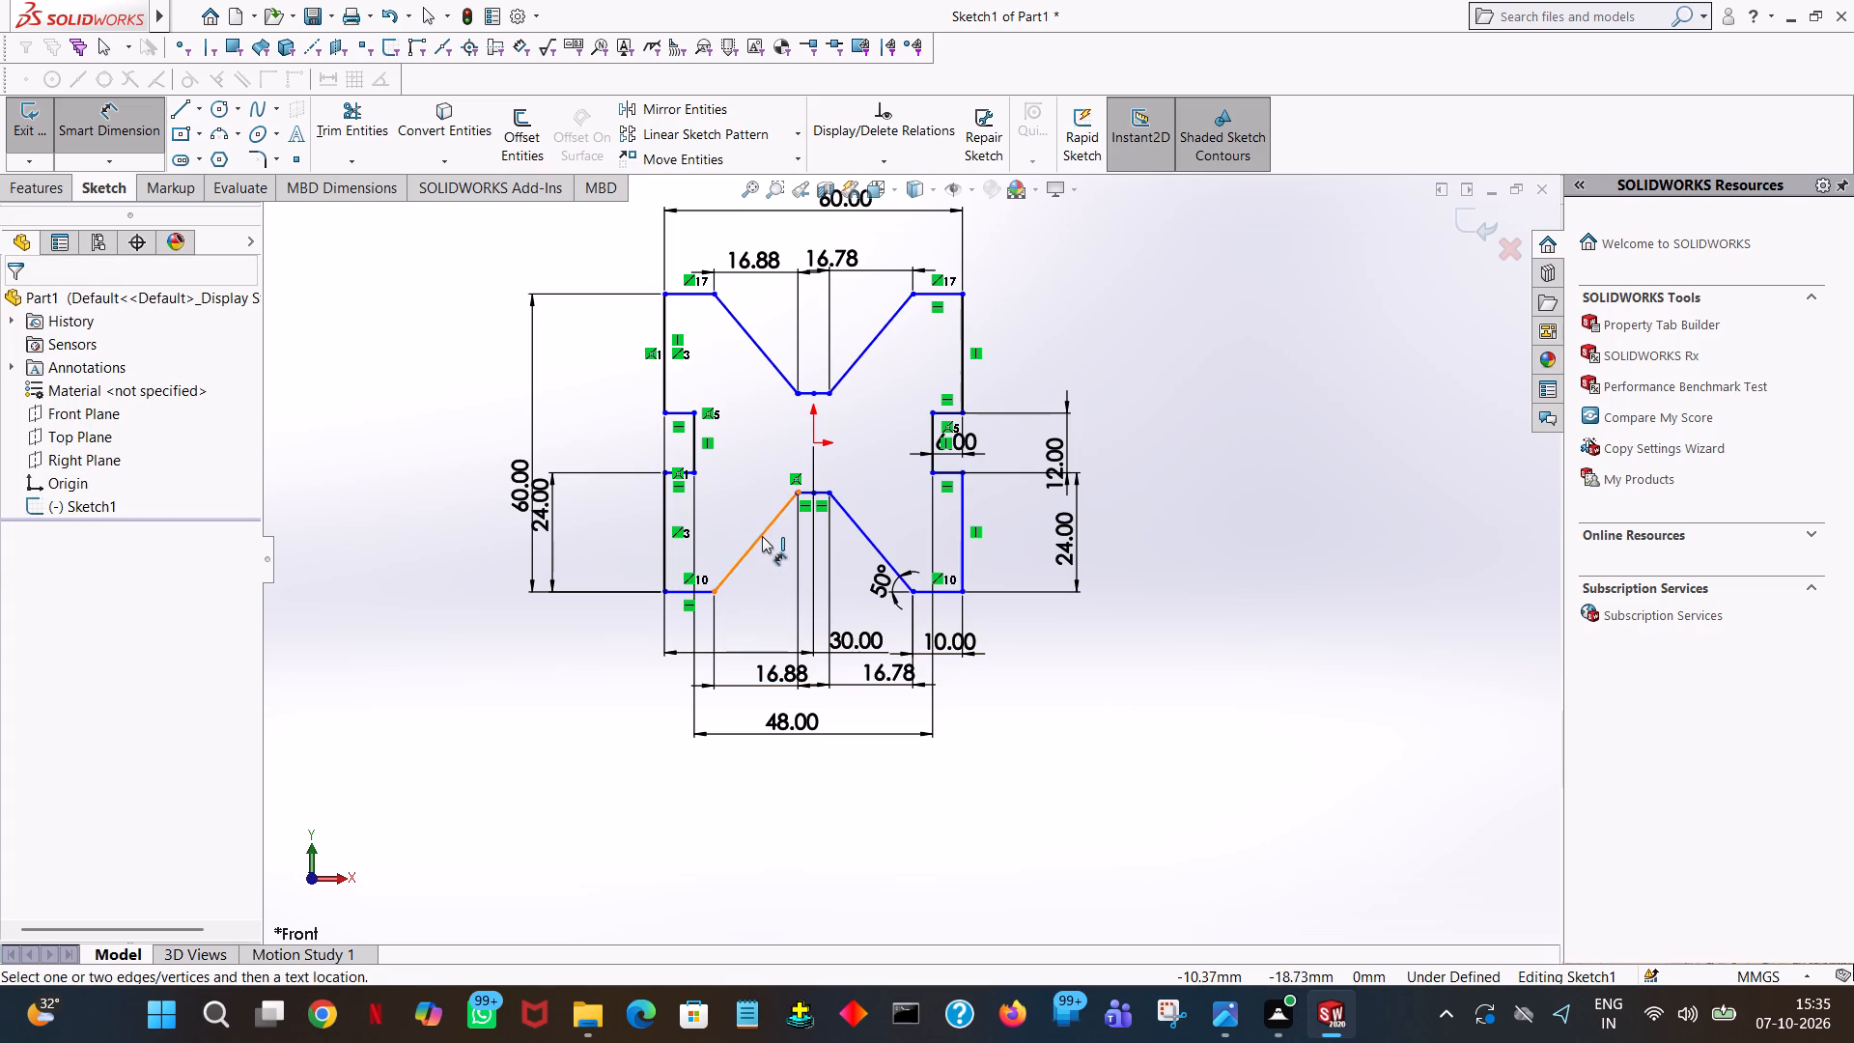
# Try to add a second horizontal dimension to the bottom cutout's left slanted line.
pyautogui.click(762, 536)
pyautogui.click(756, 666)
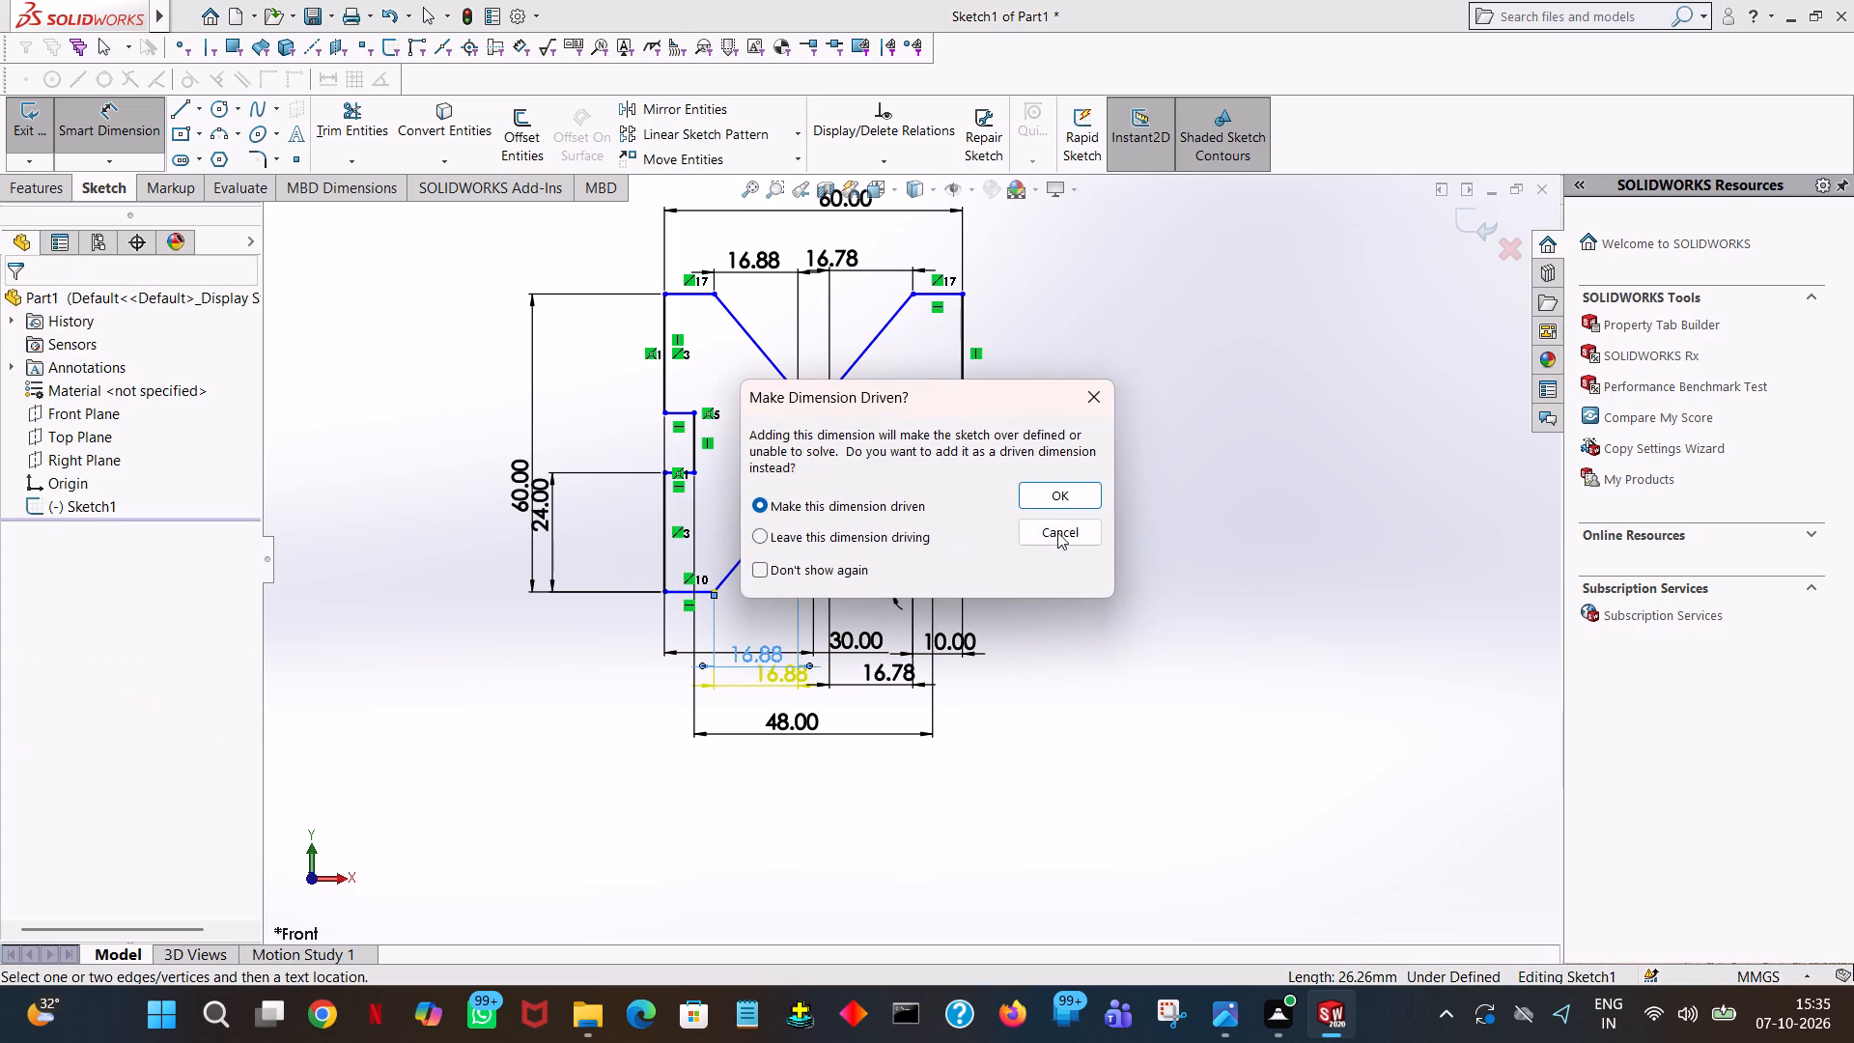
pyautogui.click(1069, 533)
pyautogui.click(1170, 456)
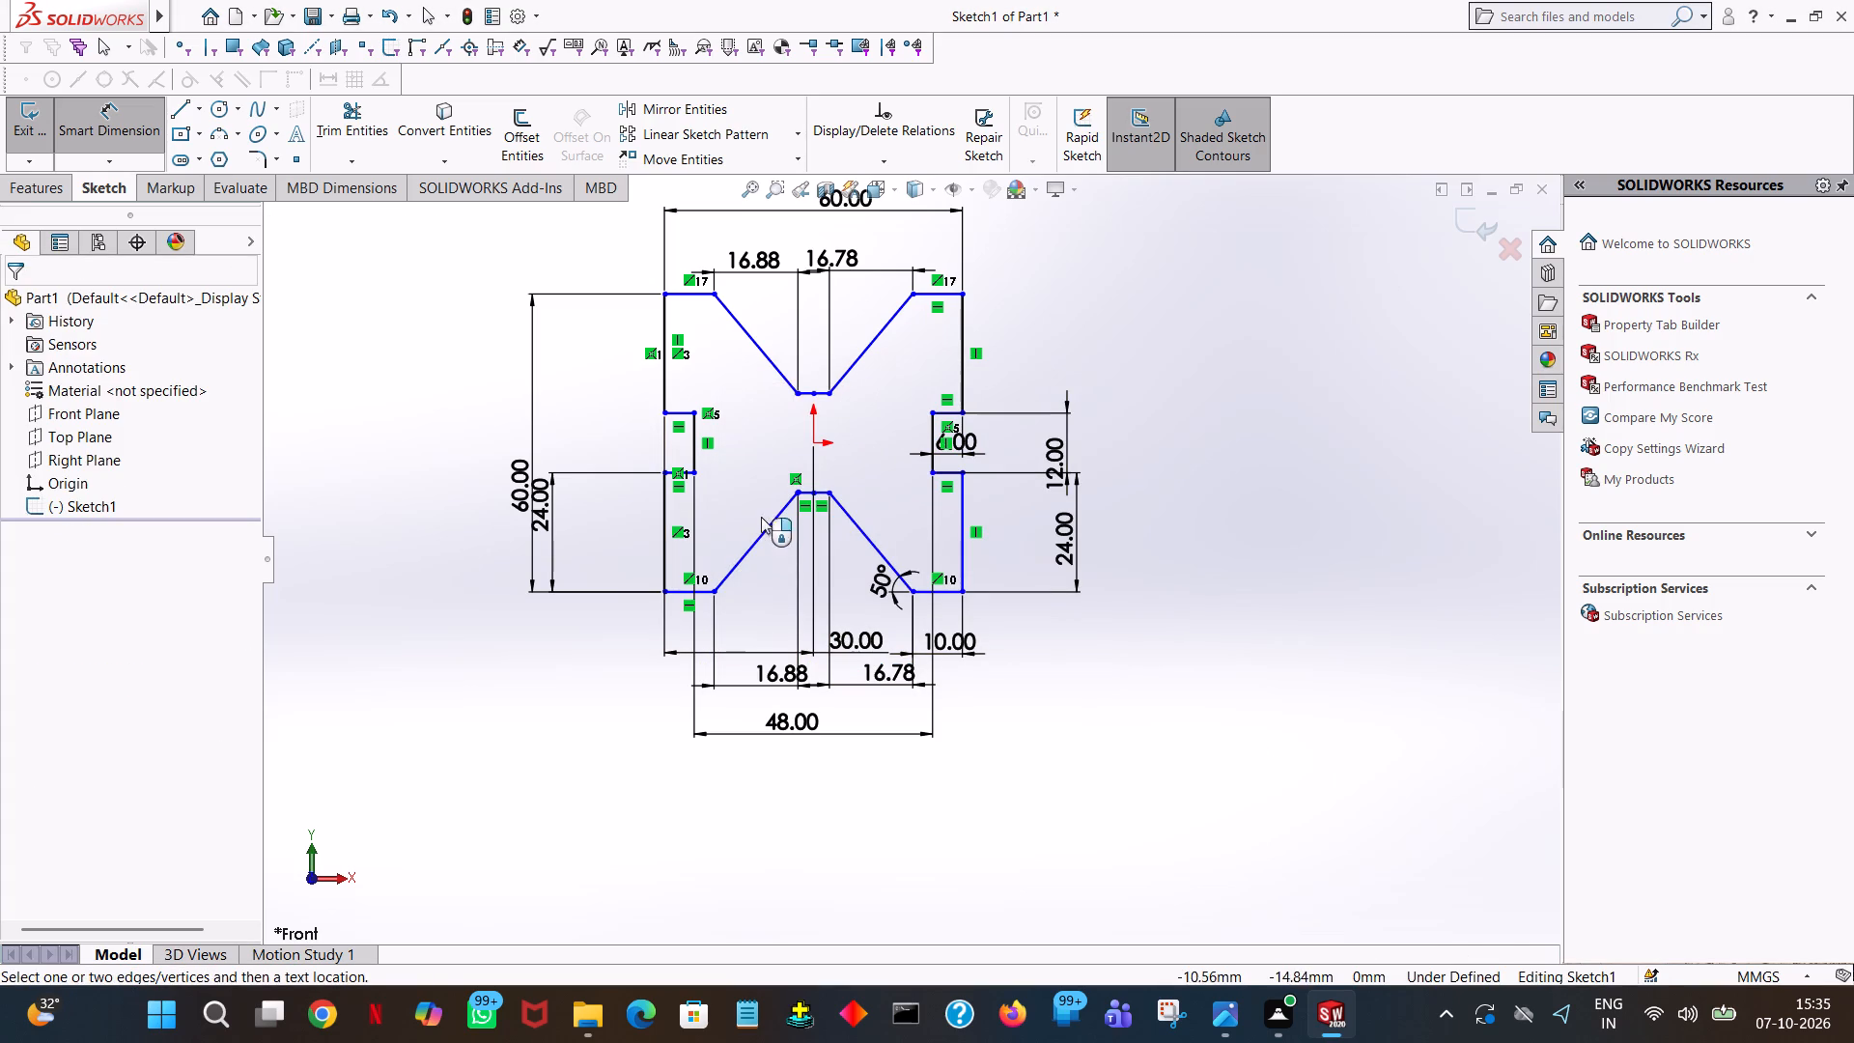
# Dimension the perpendicular distance from the bottom cutout's left slanted line to the origin.
pyautogui.click(770, 528)
pyautogui.click(815, 438)
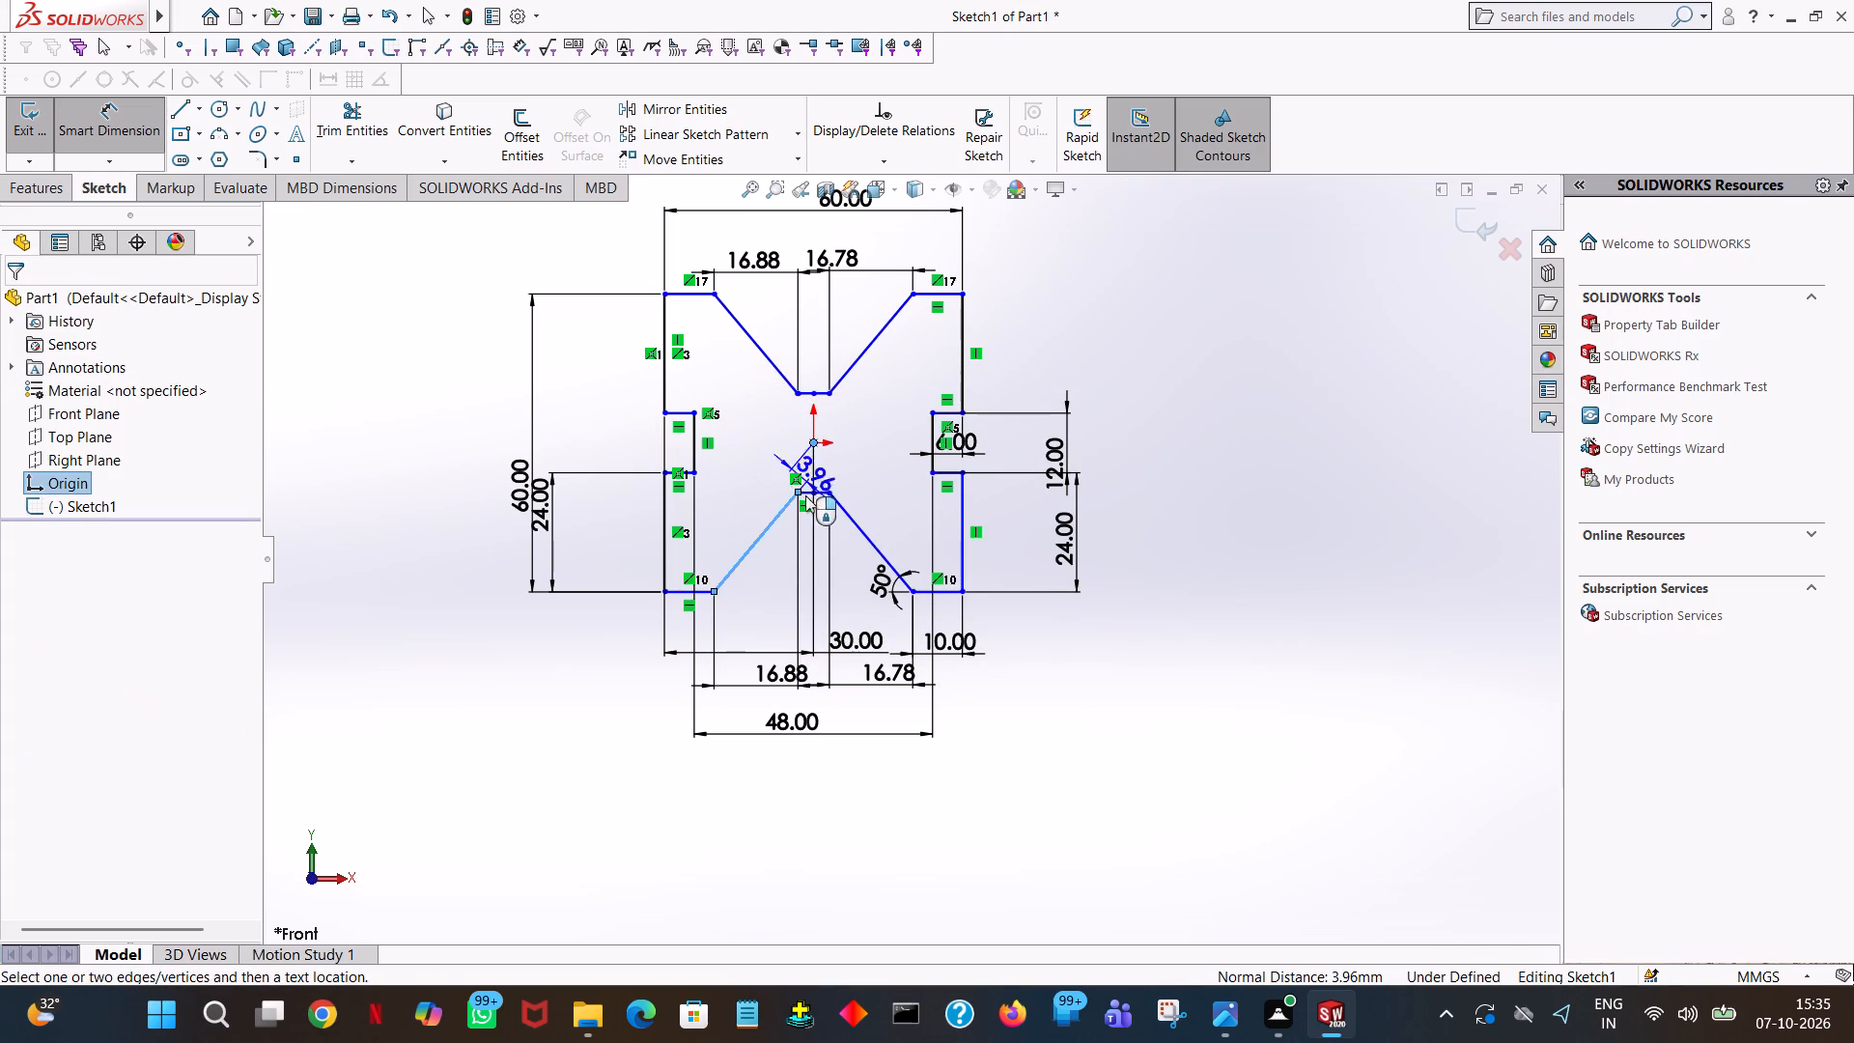
pyautogui.click(648, 674)
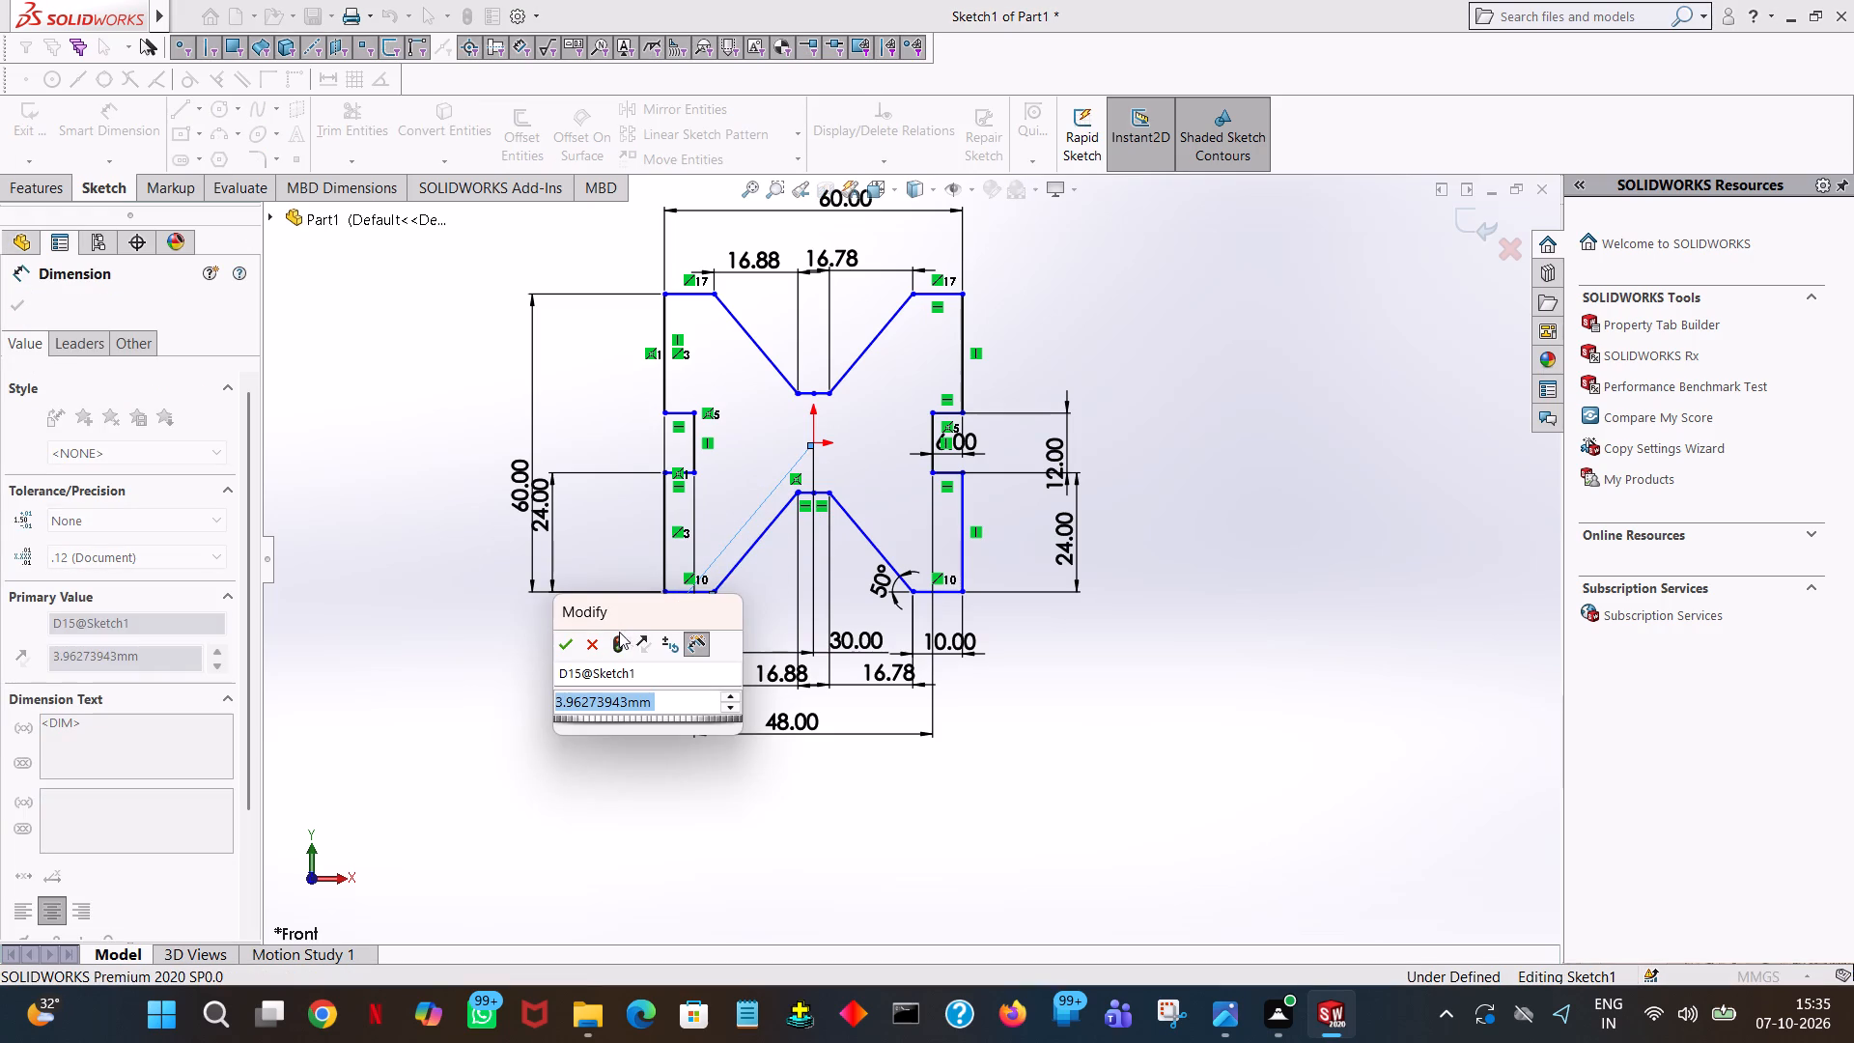
pyautogui.click(566, 652)
pyautogui.click(581, 400)
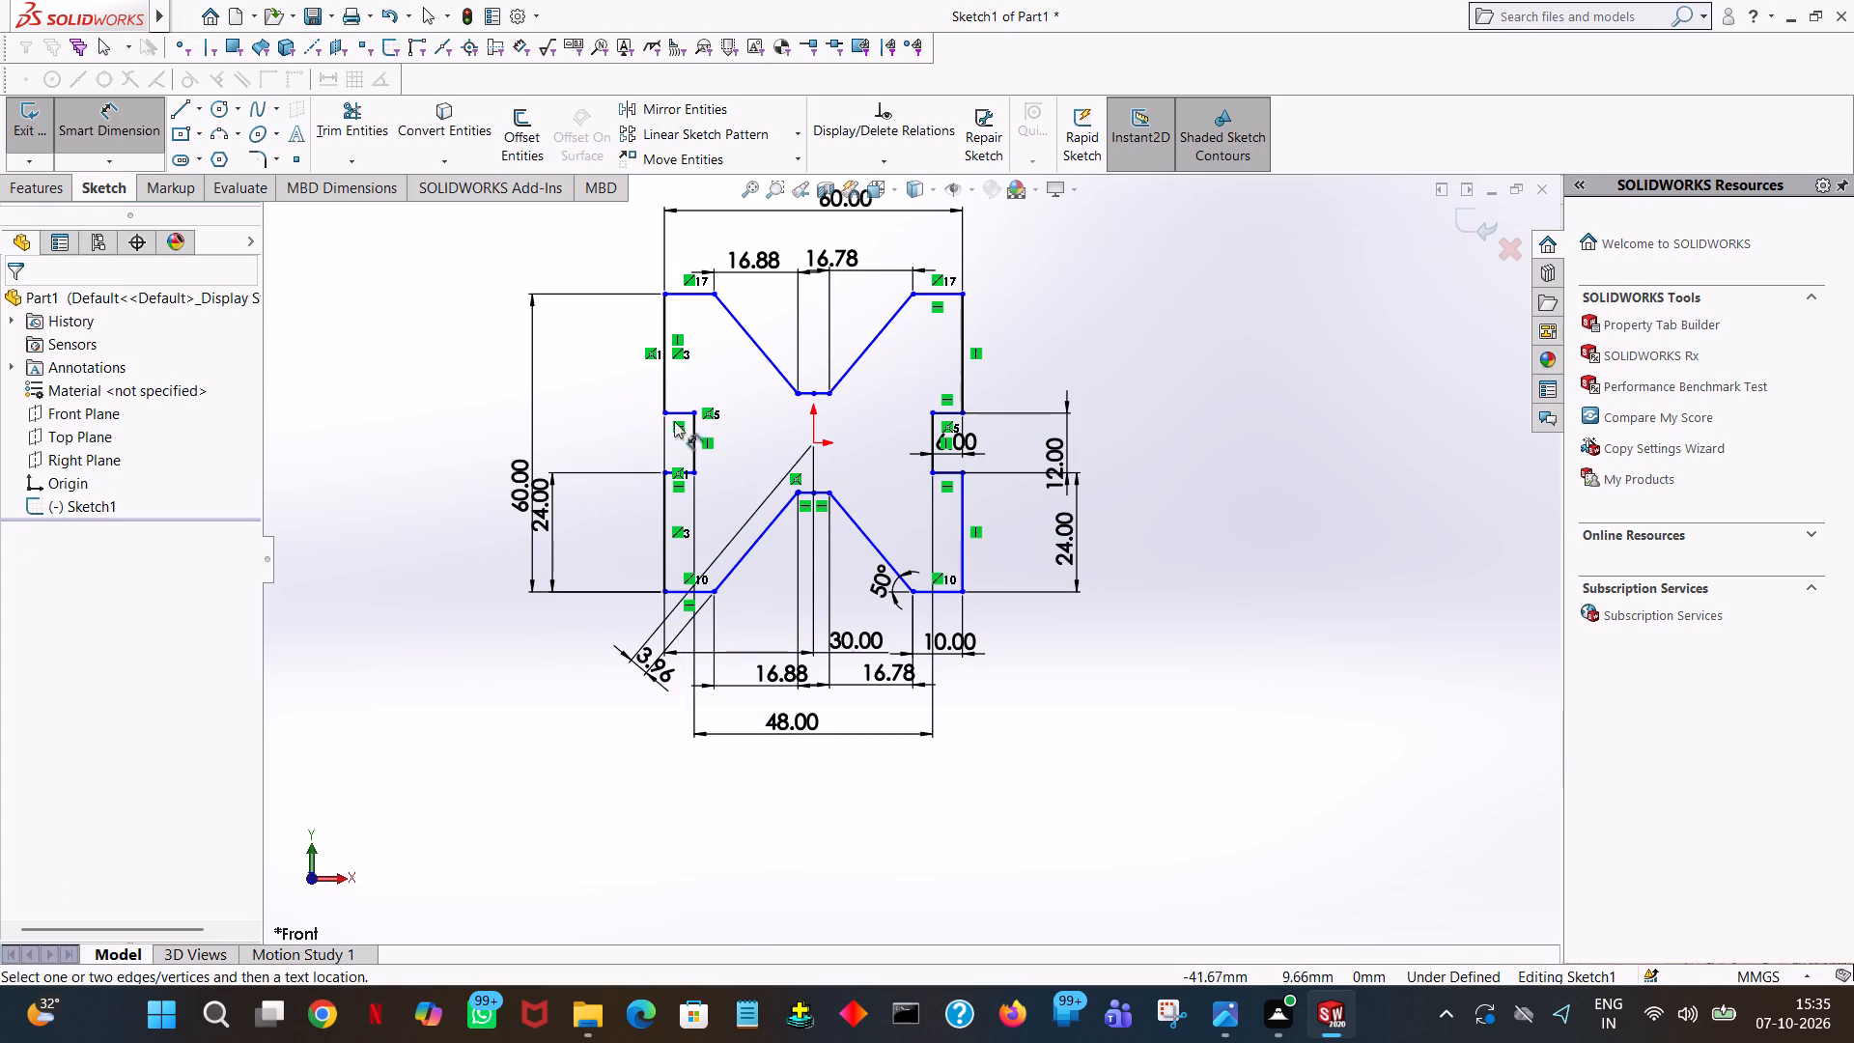
# Dimension the angle between the bottom cutout's left slanted line and the profile's lower left vertical edge.
pyautogui.click(756, 549)
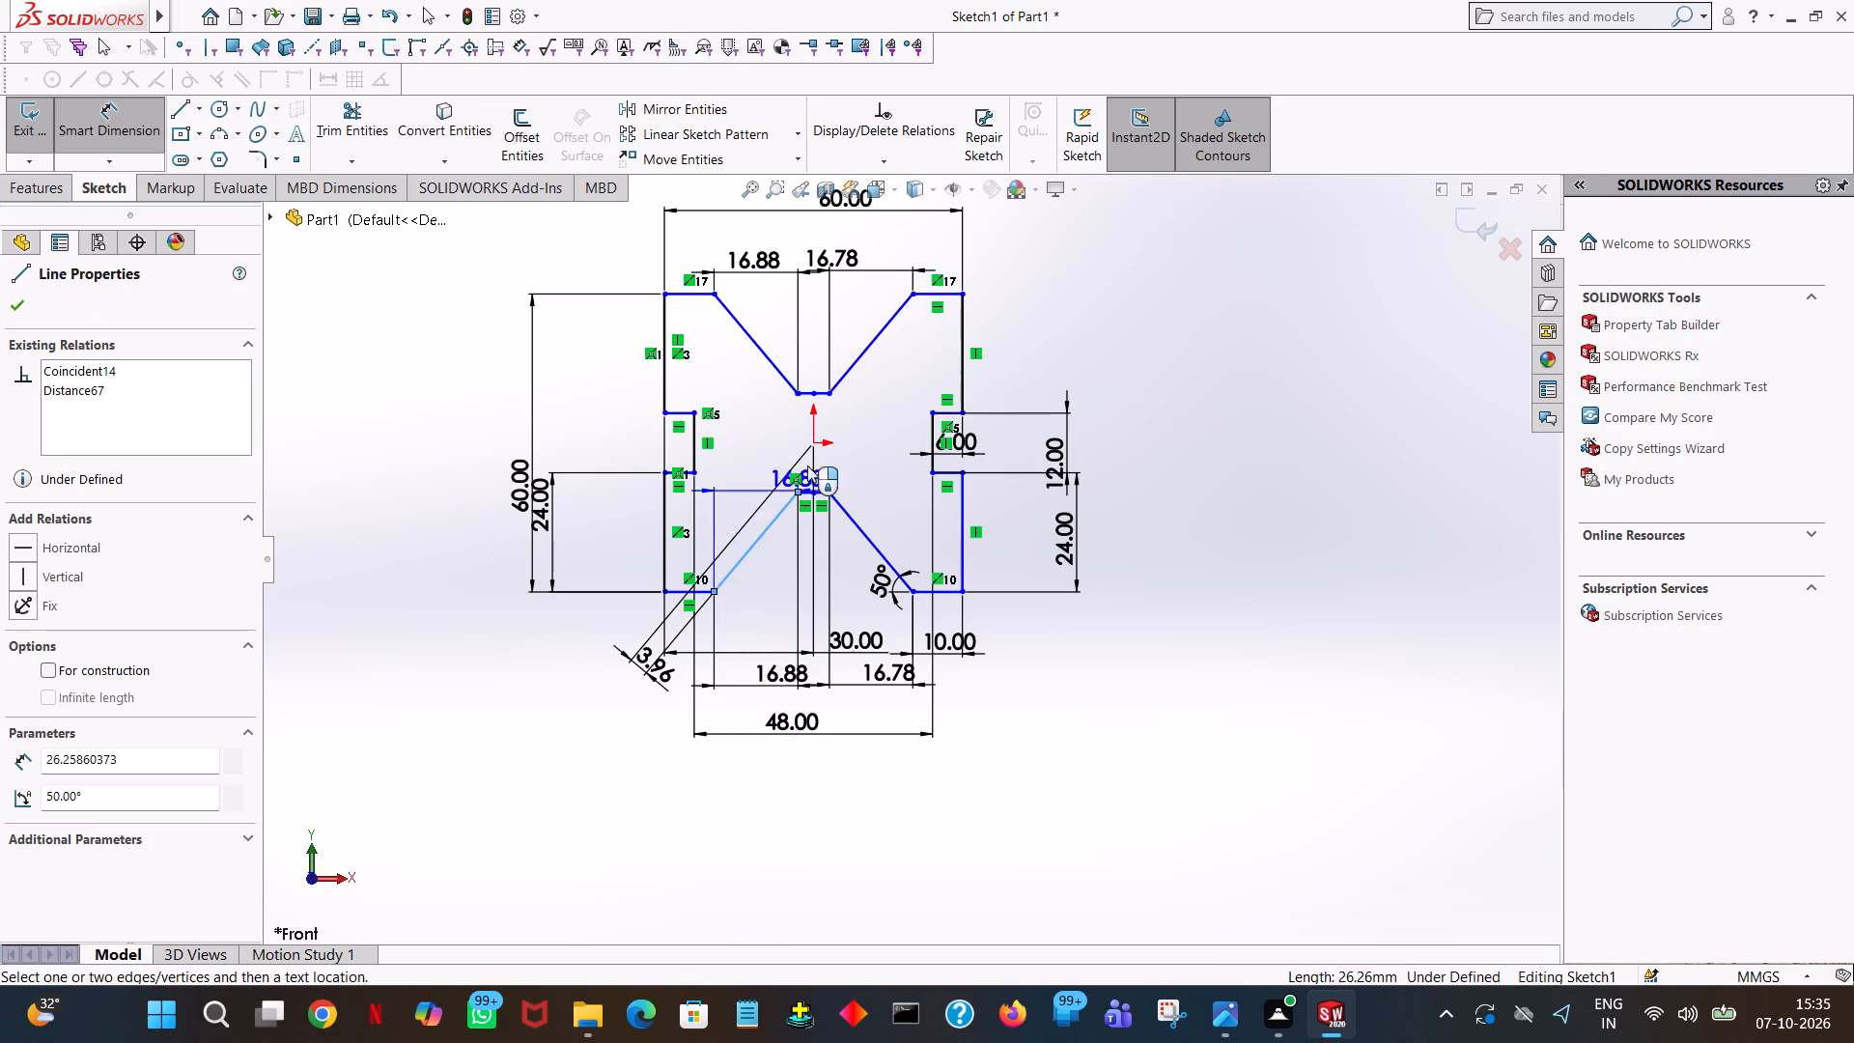
pyautogui.click(816, 438)
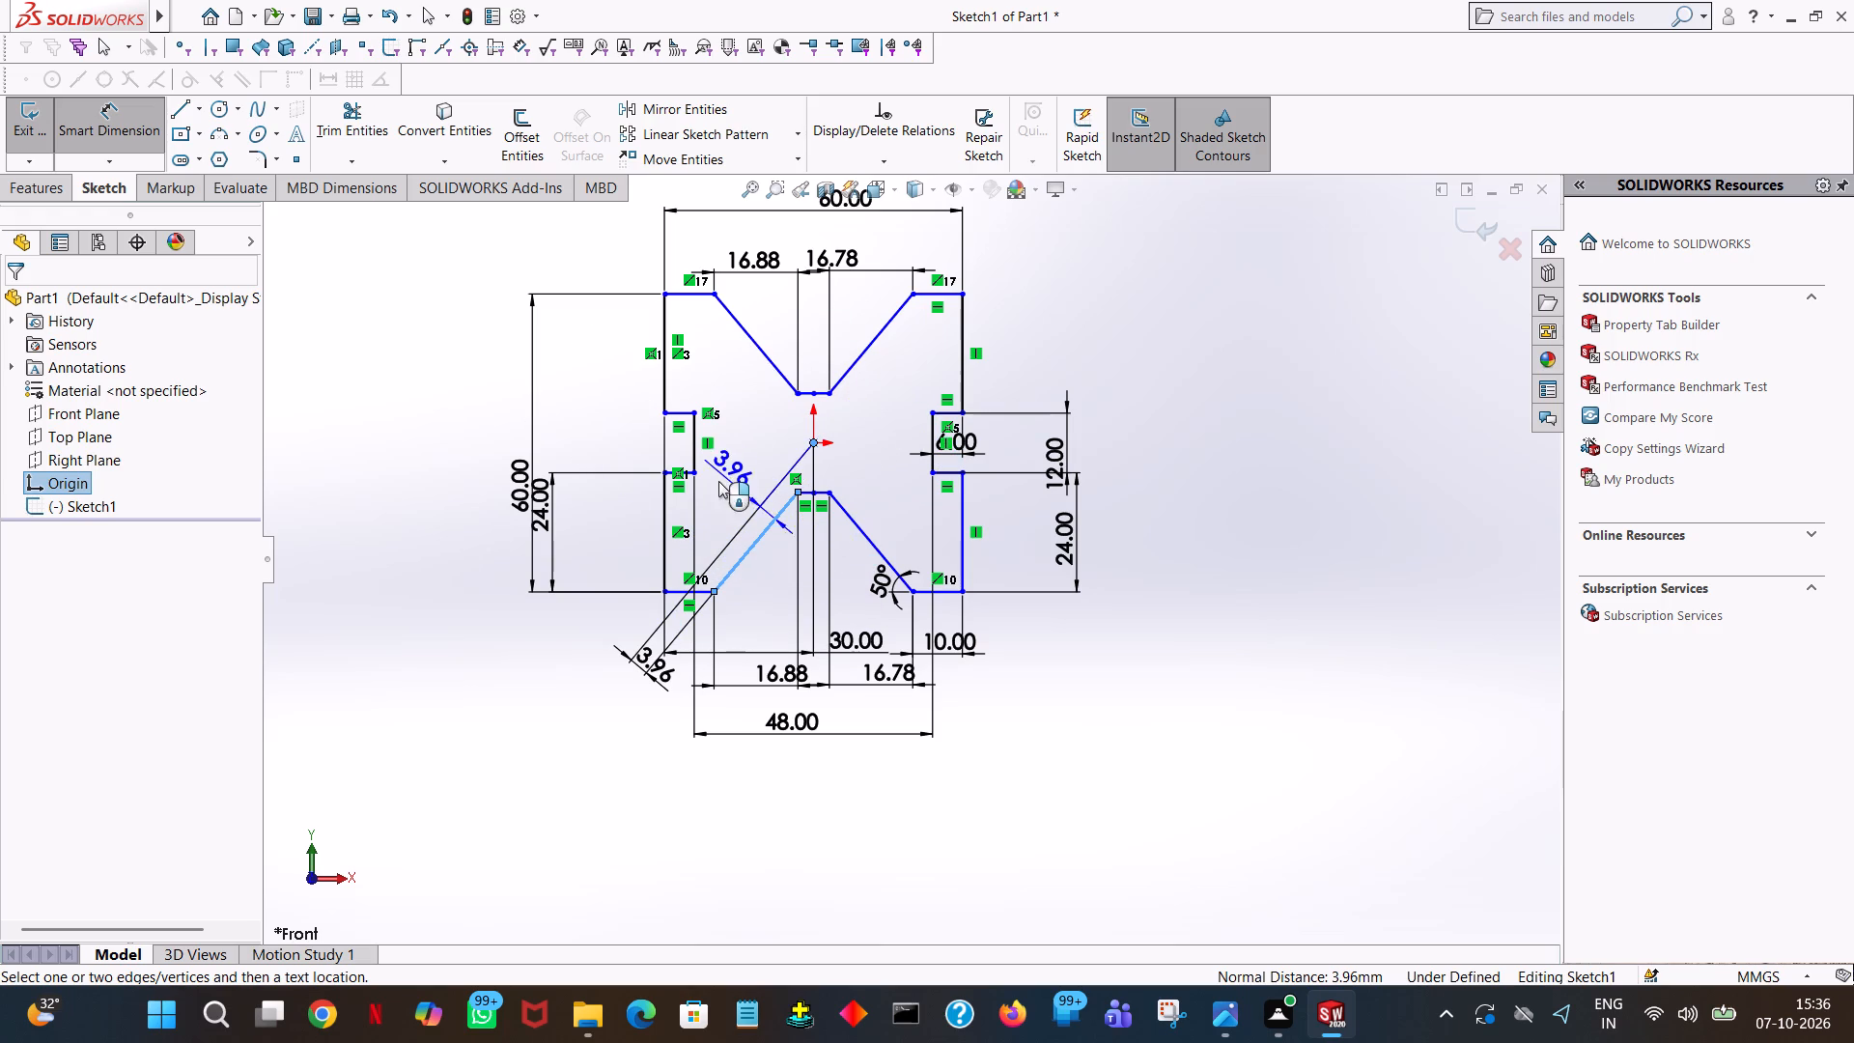
pyautogui.press('Escape')
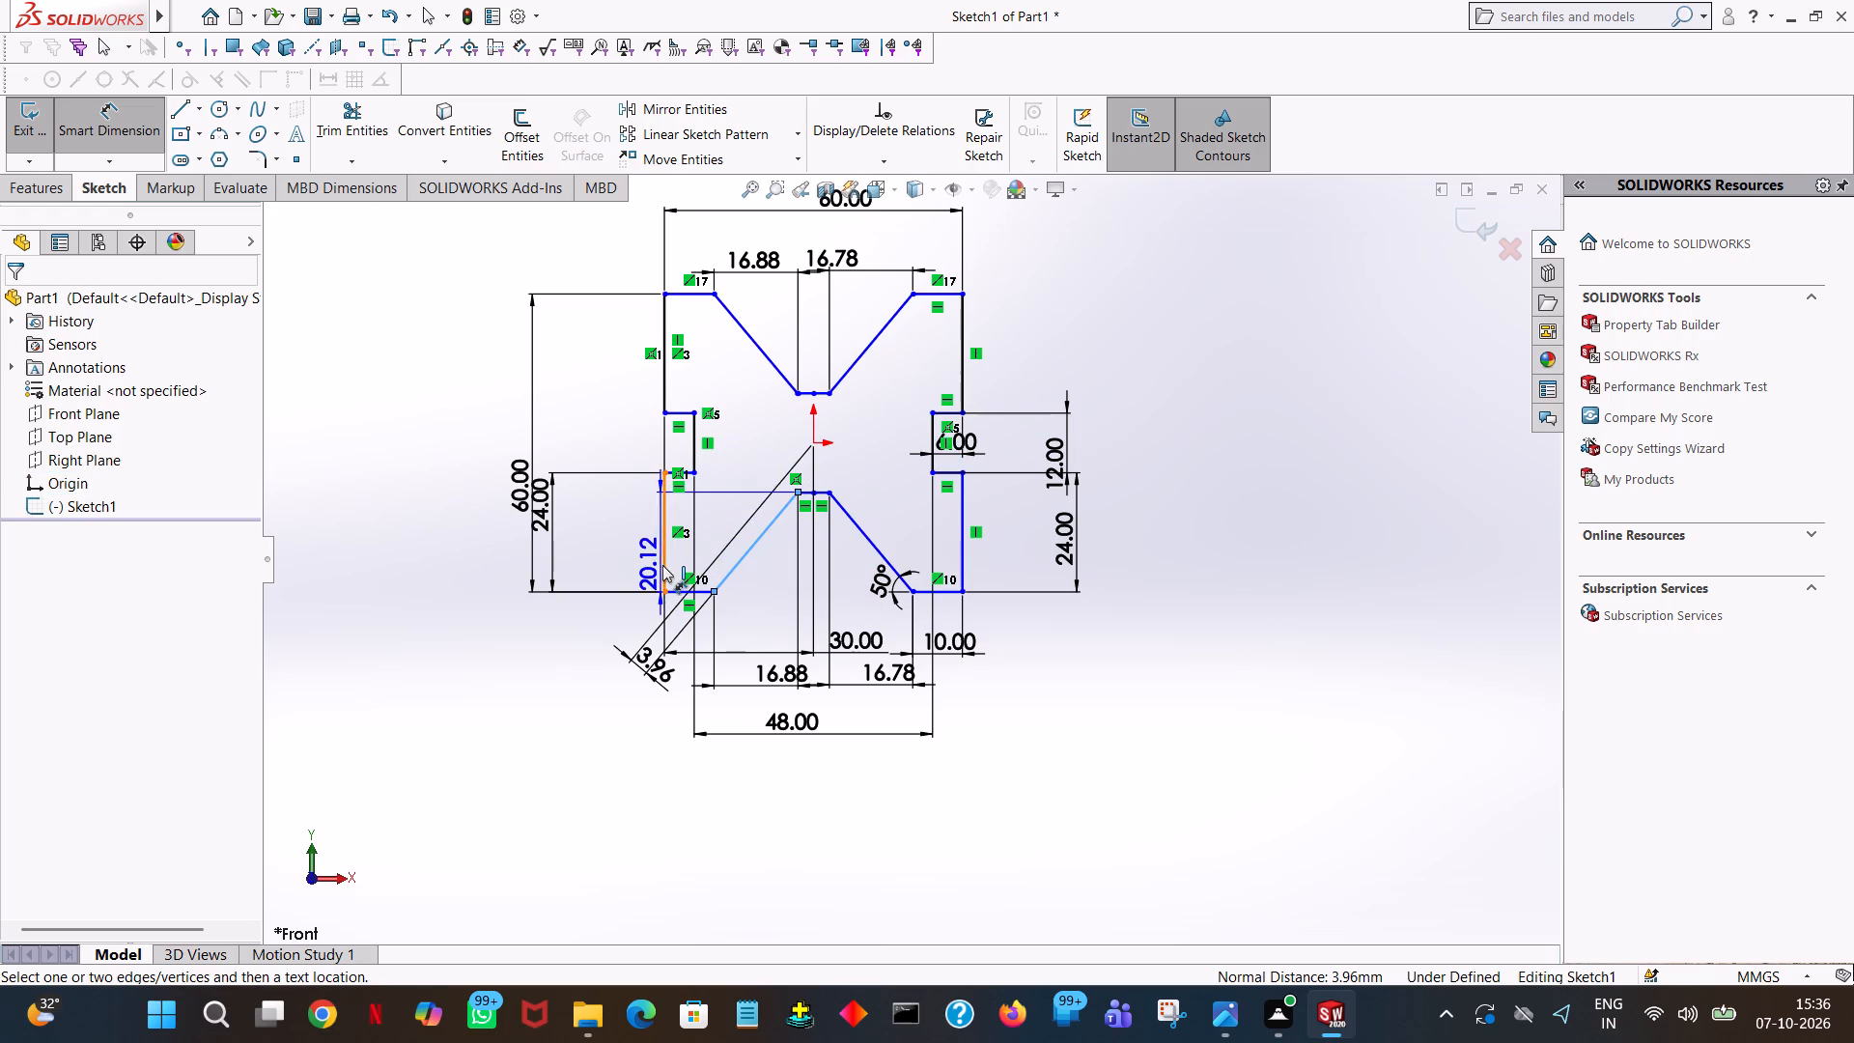
pyautogui.click(662, 565)
pyautogui.click(687, 639)
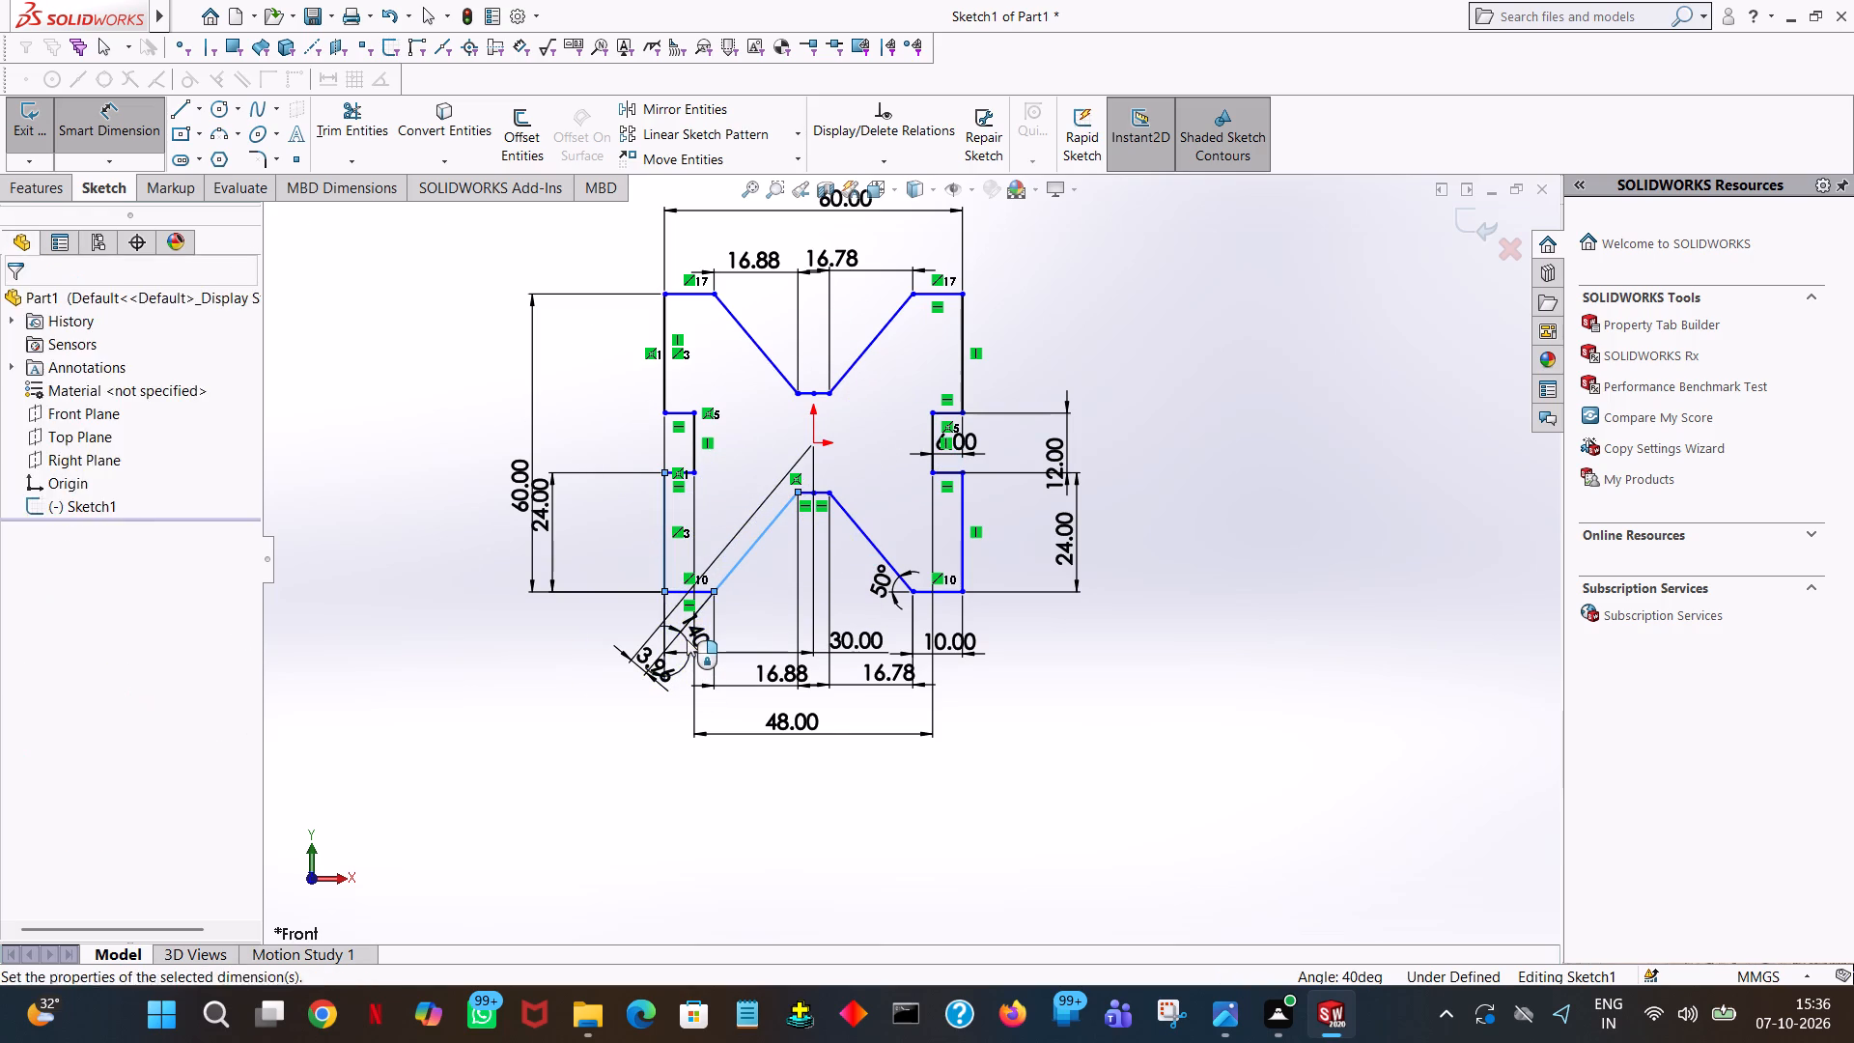
pyautogui.click(600, 601)
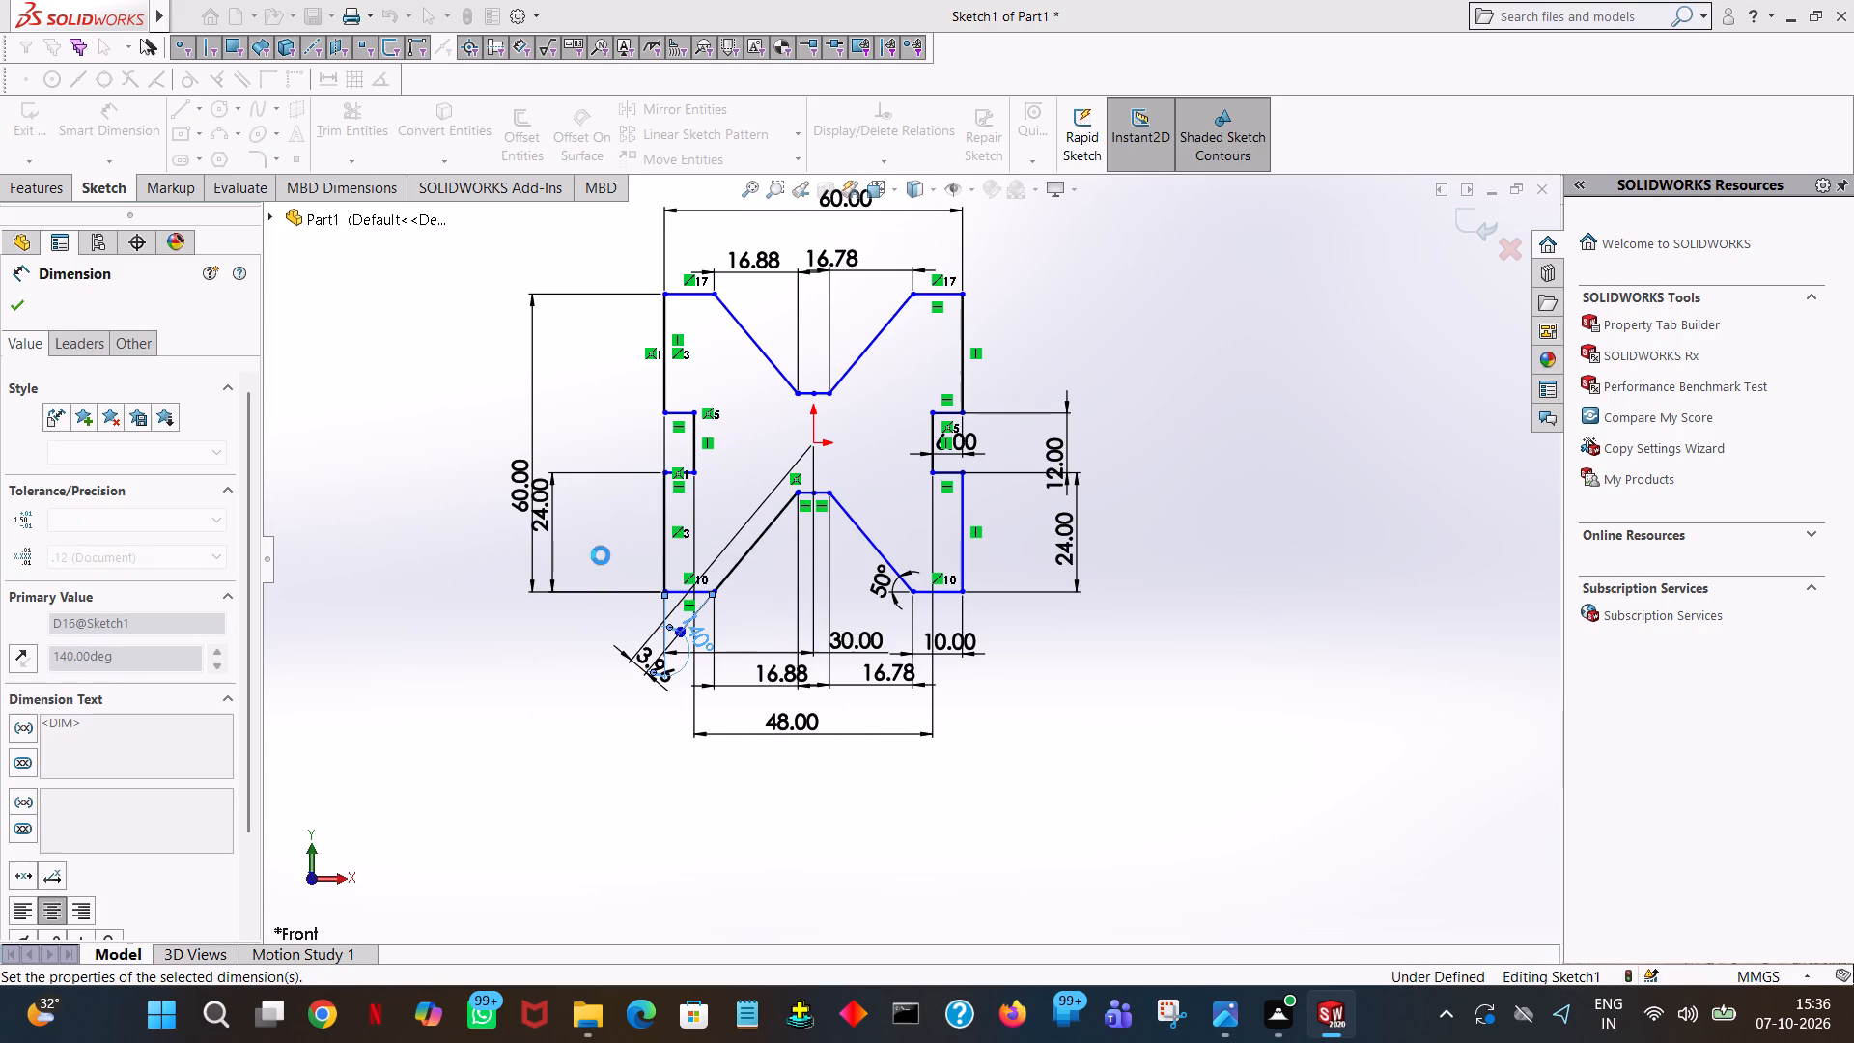
pyautogui.click(520, 404)
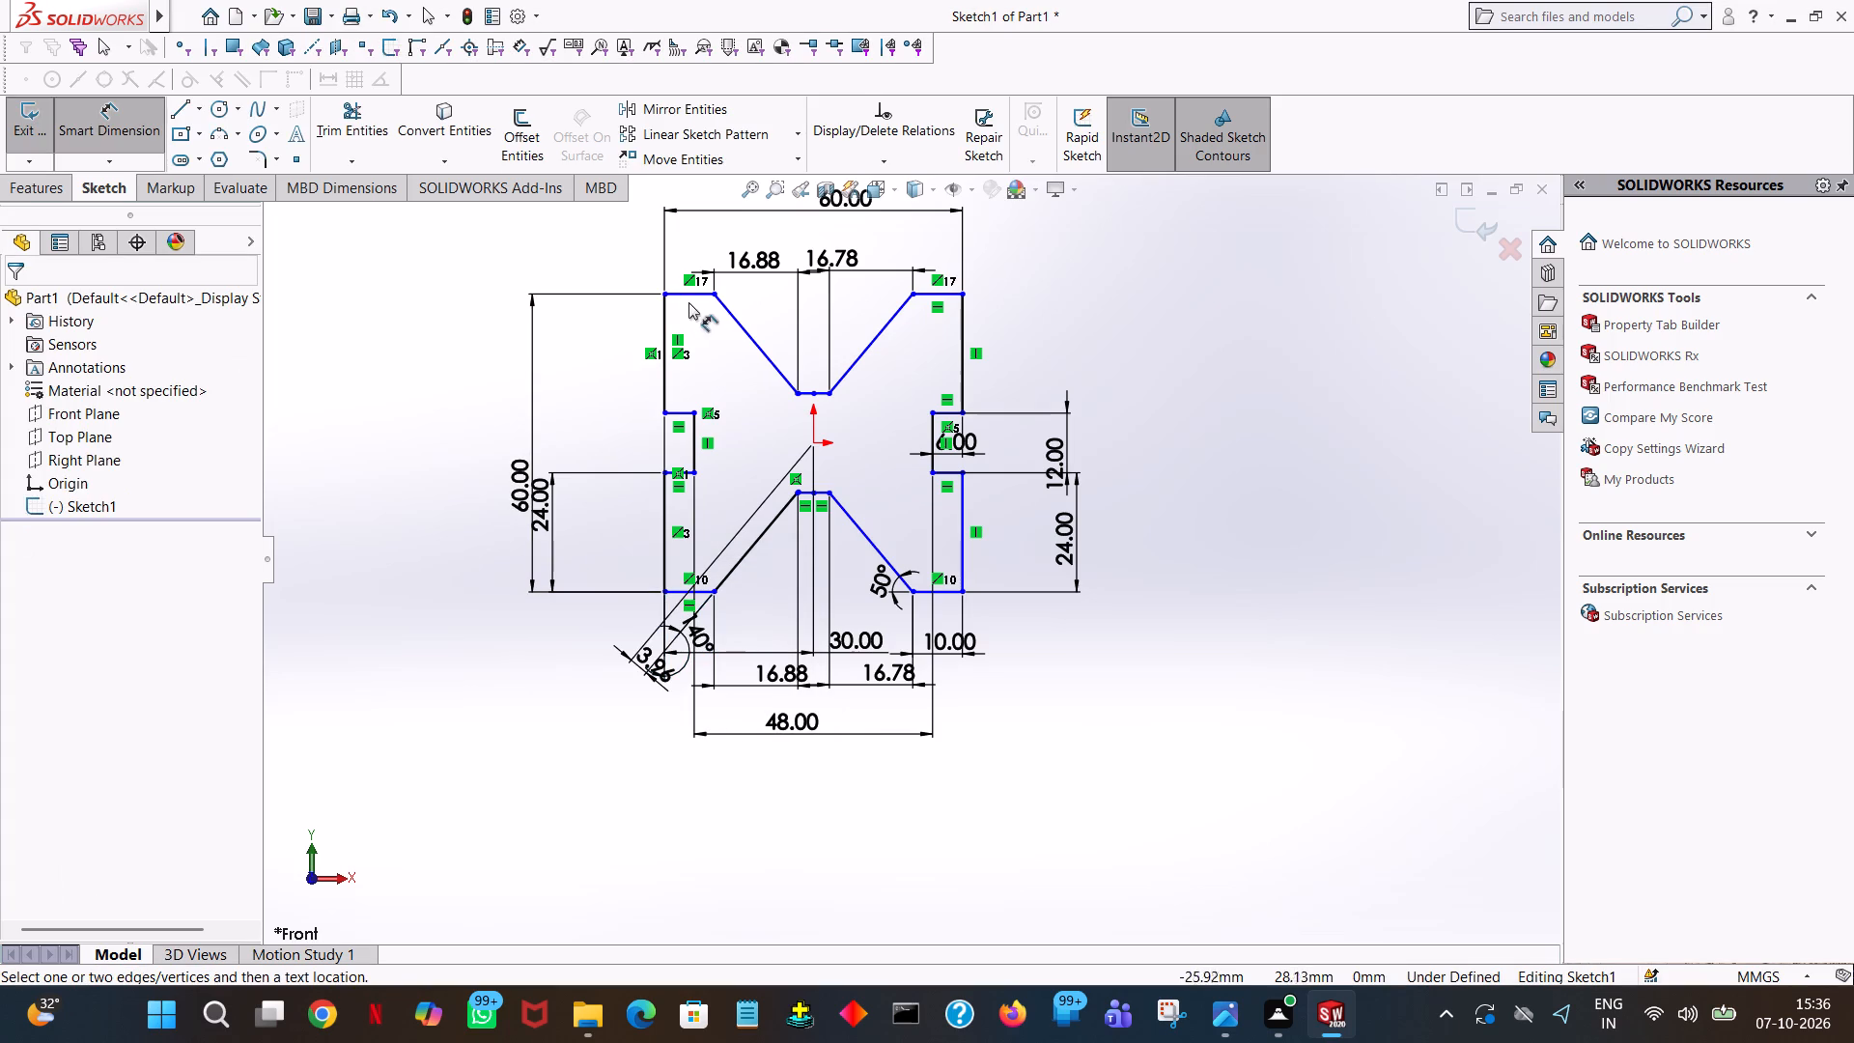
# Dimension the angle between the top cutout's left slanted line and the left notch's vertical line.
pyautogui.click(727, 316)
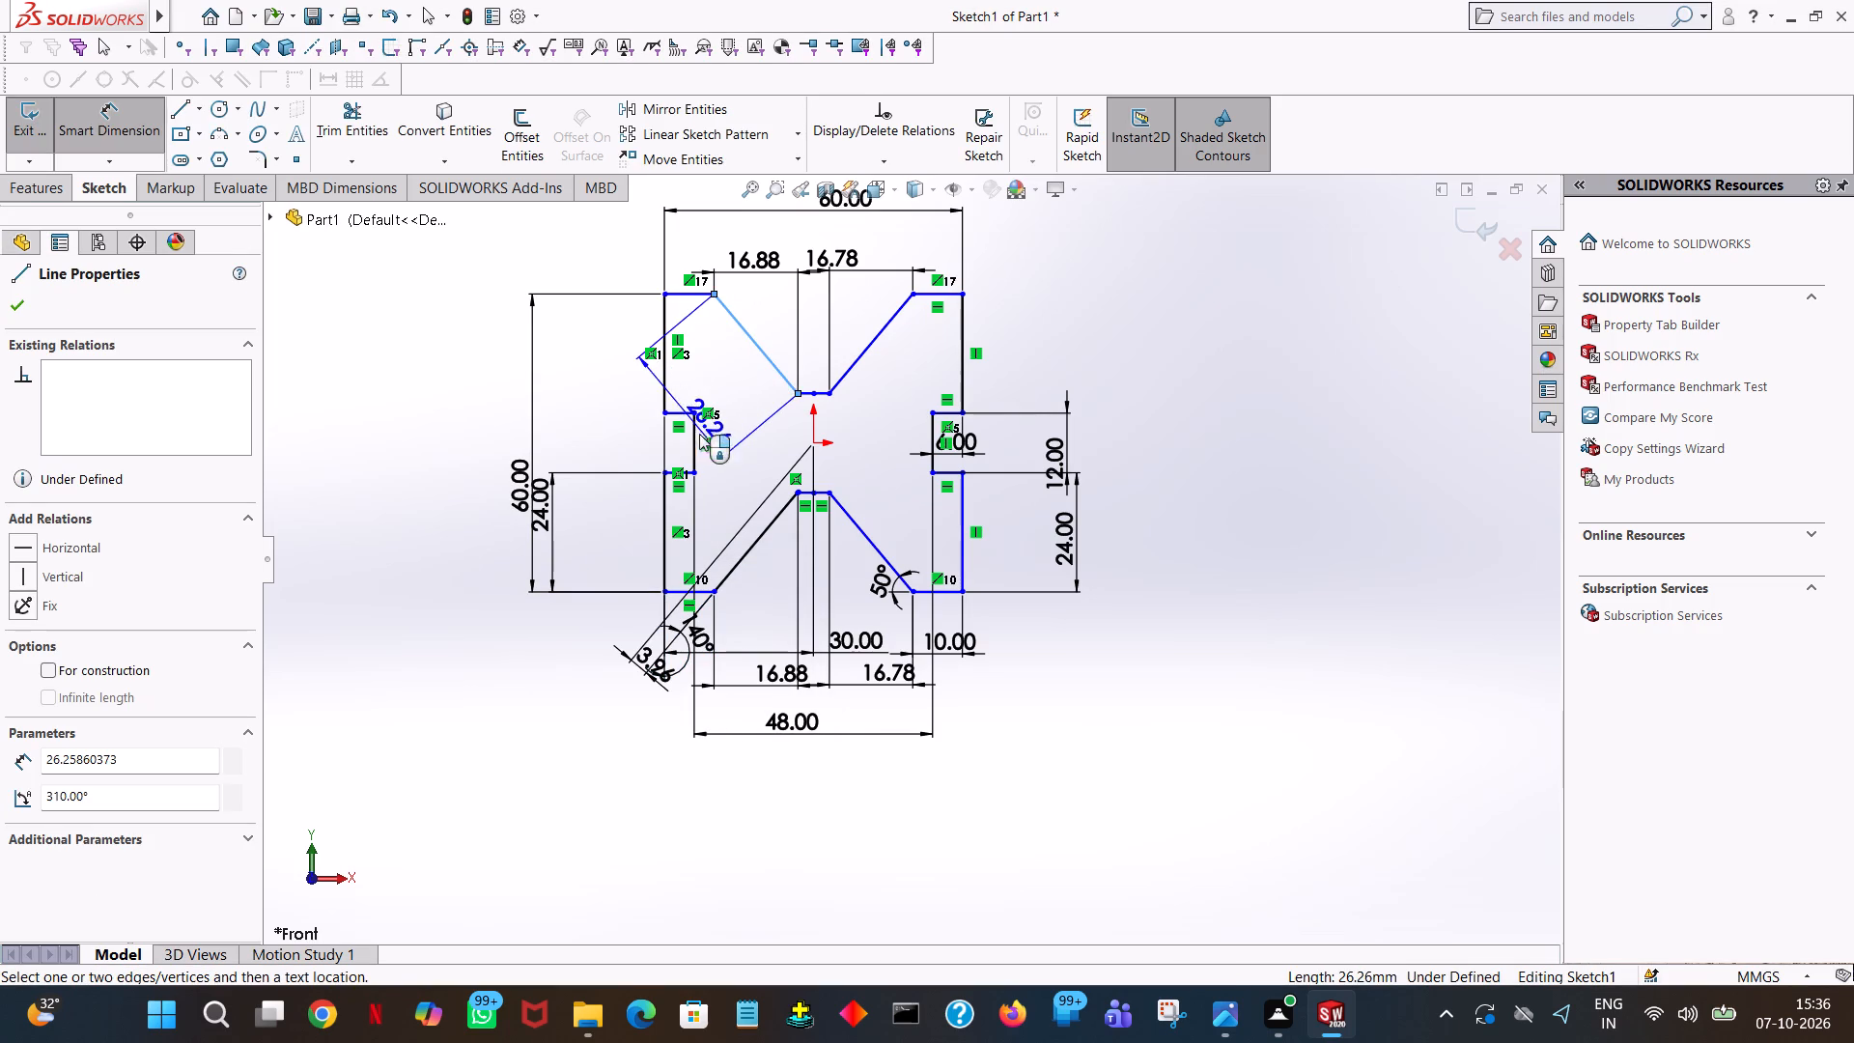
pyautogui.click(698, 437)
pyautogui.click(702, 334)
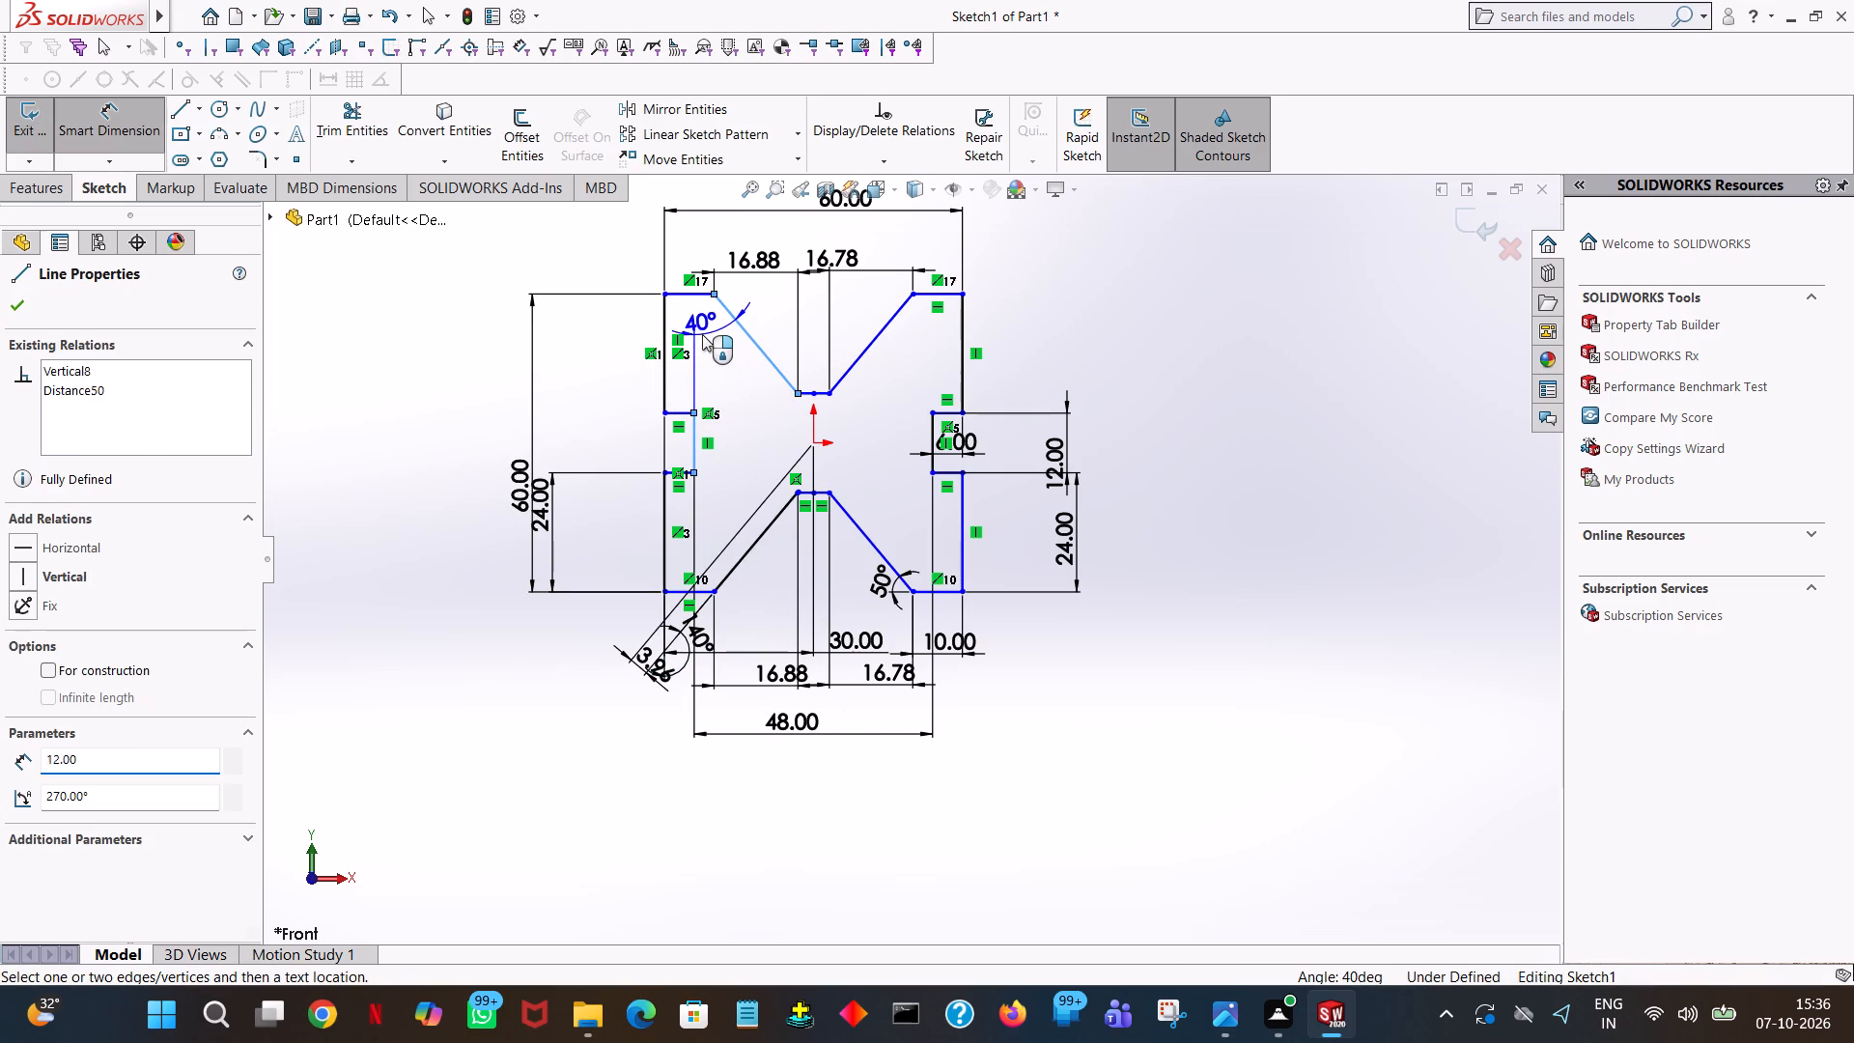
pyautogui.click(621, 310)
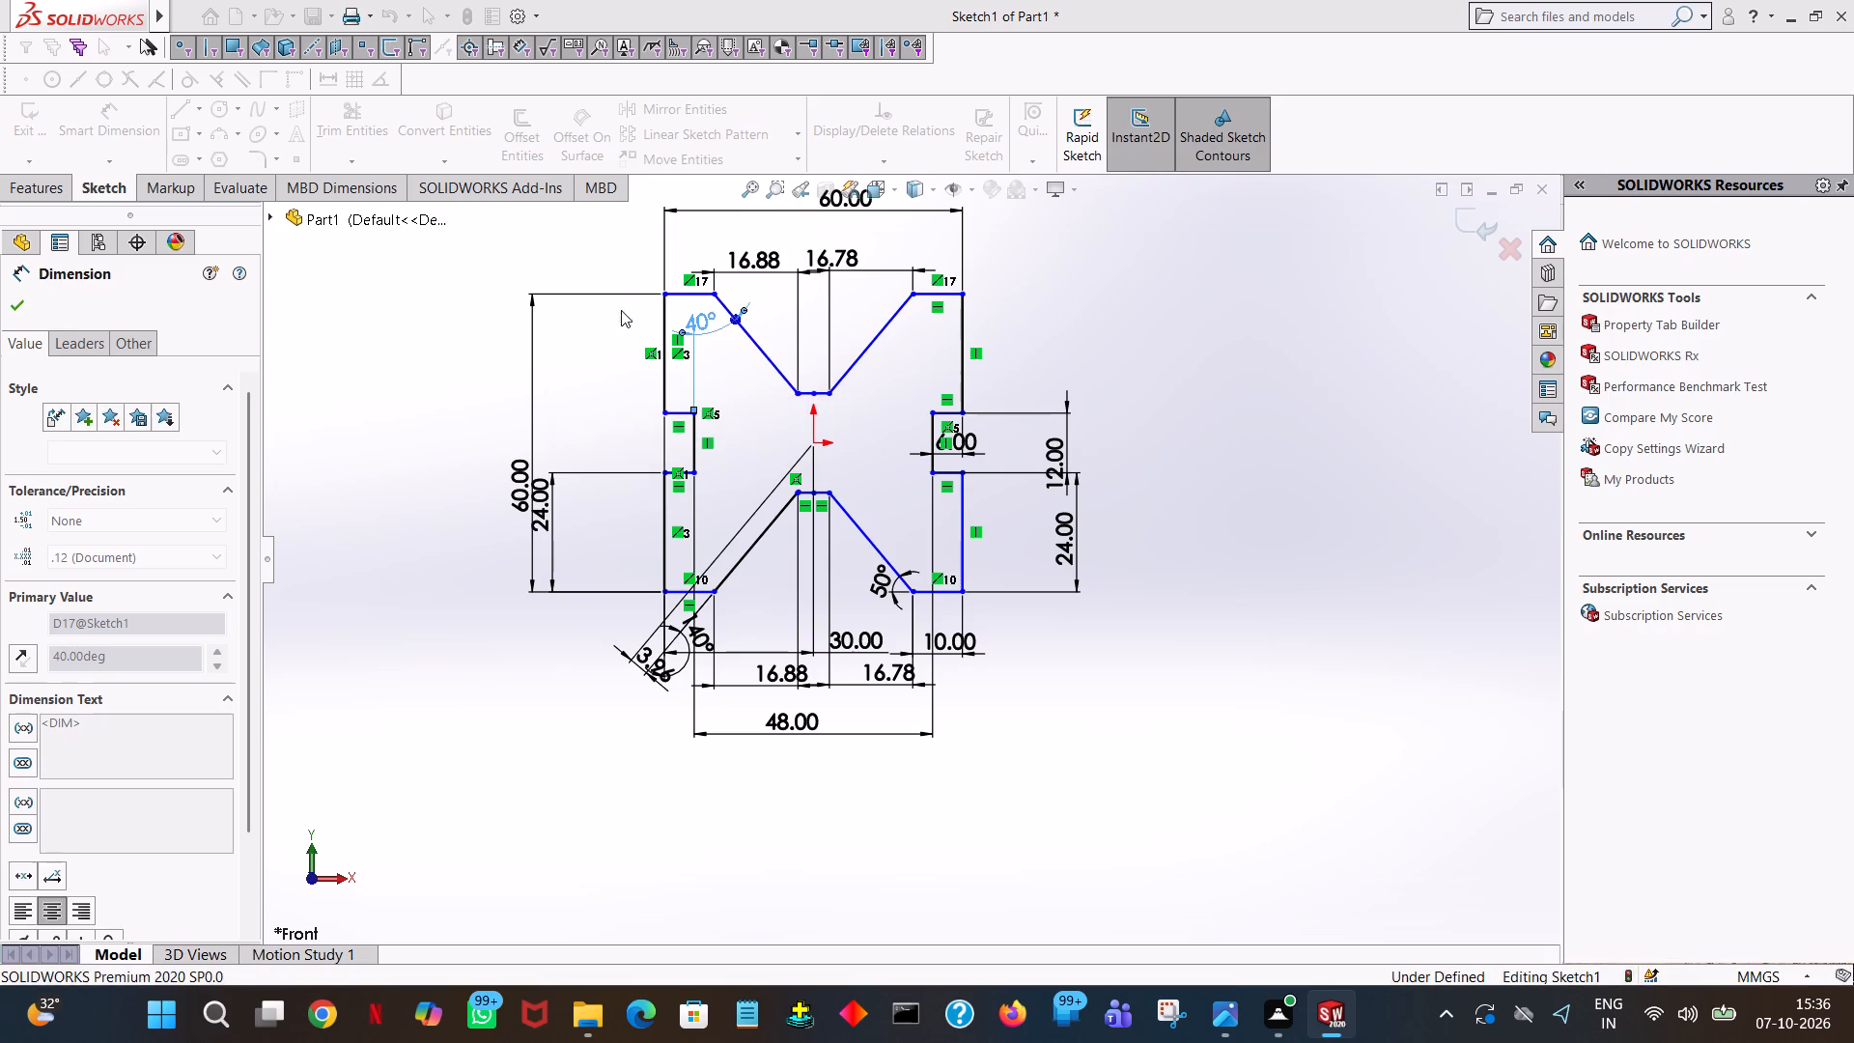
pyautogui.click(489, 239)
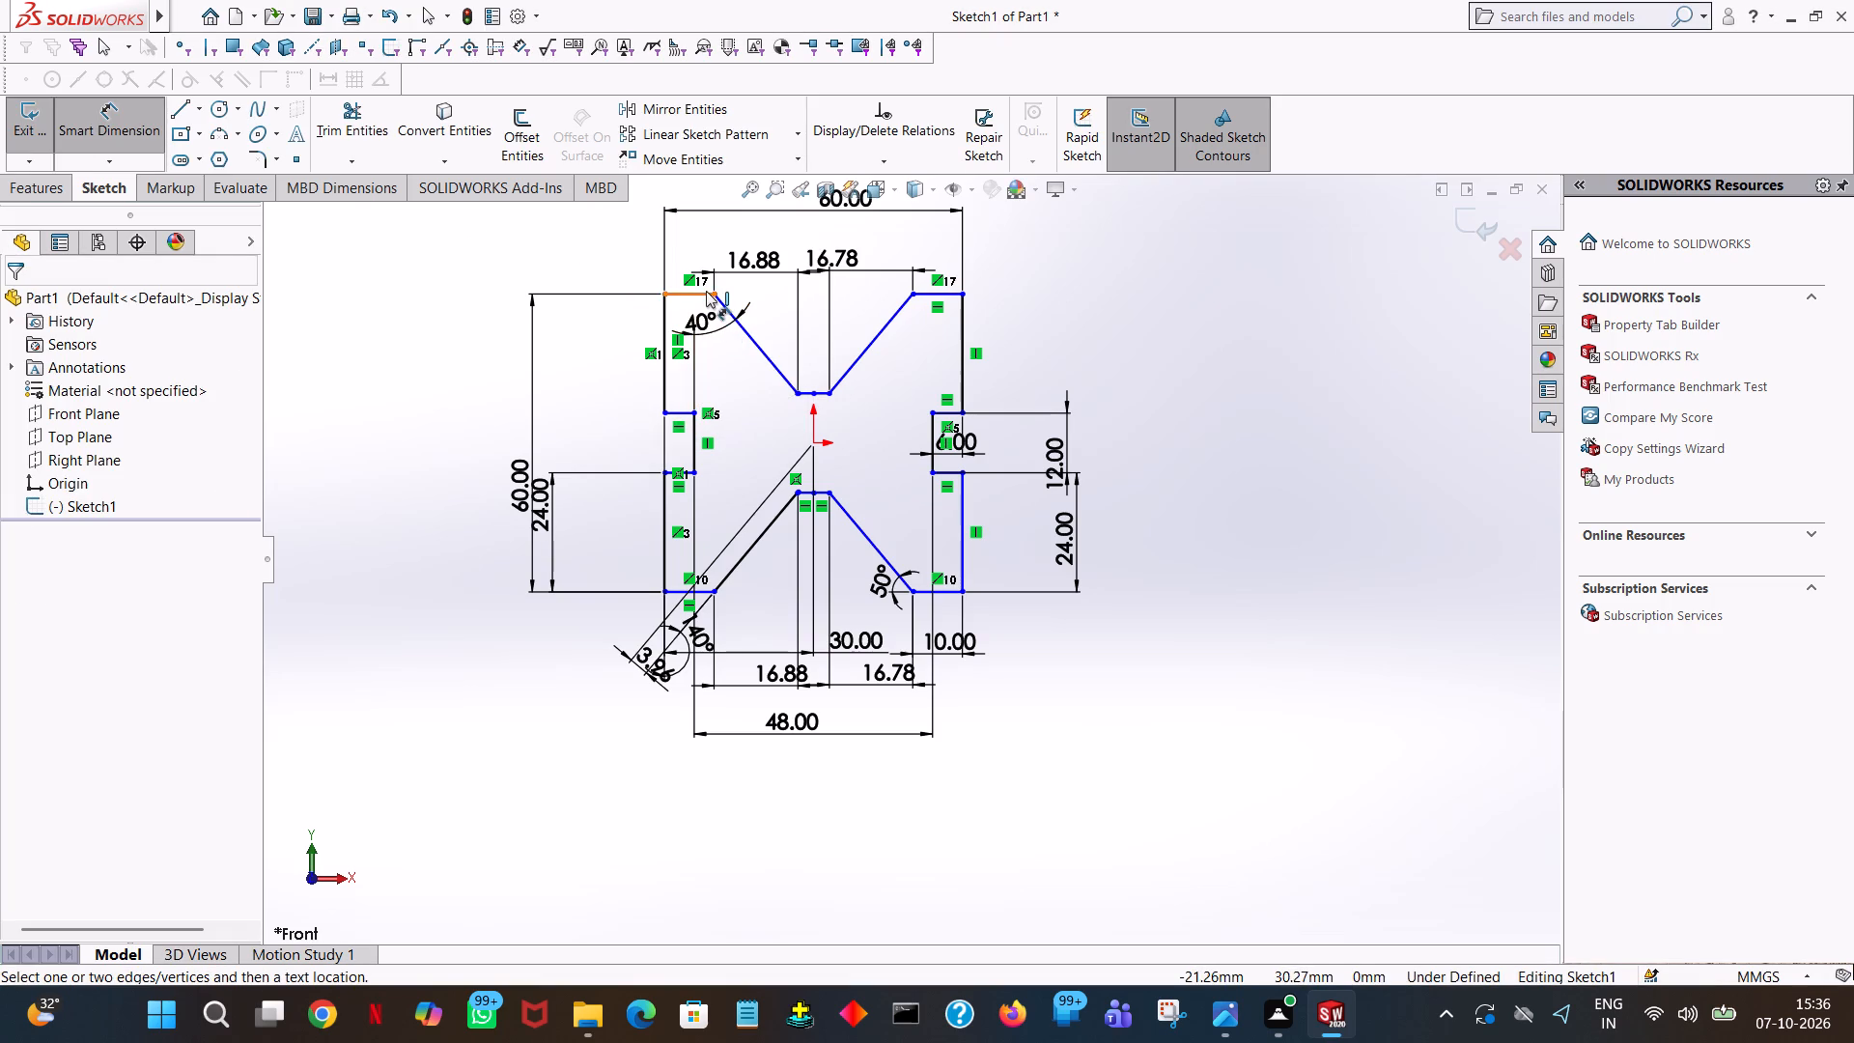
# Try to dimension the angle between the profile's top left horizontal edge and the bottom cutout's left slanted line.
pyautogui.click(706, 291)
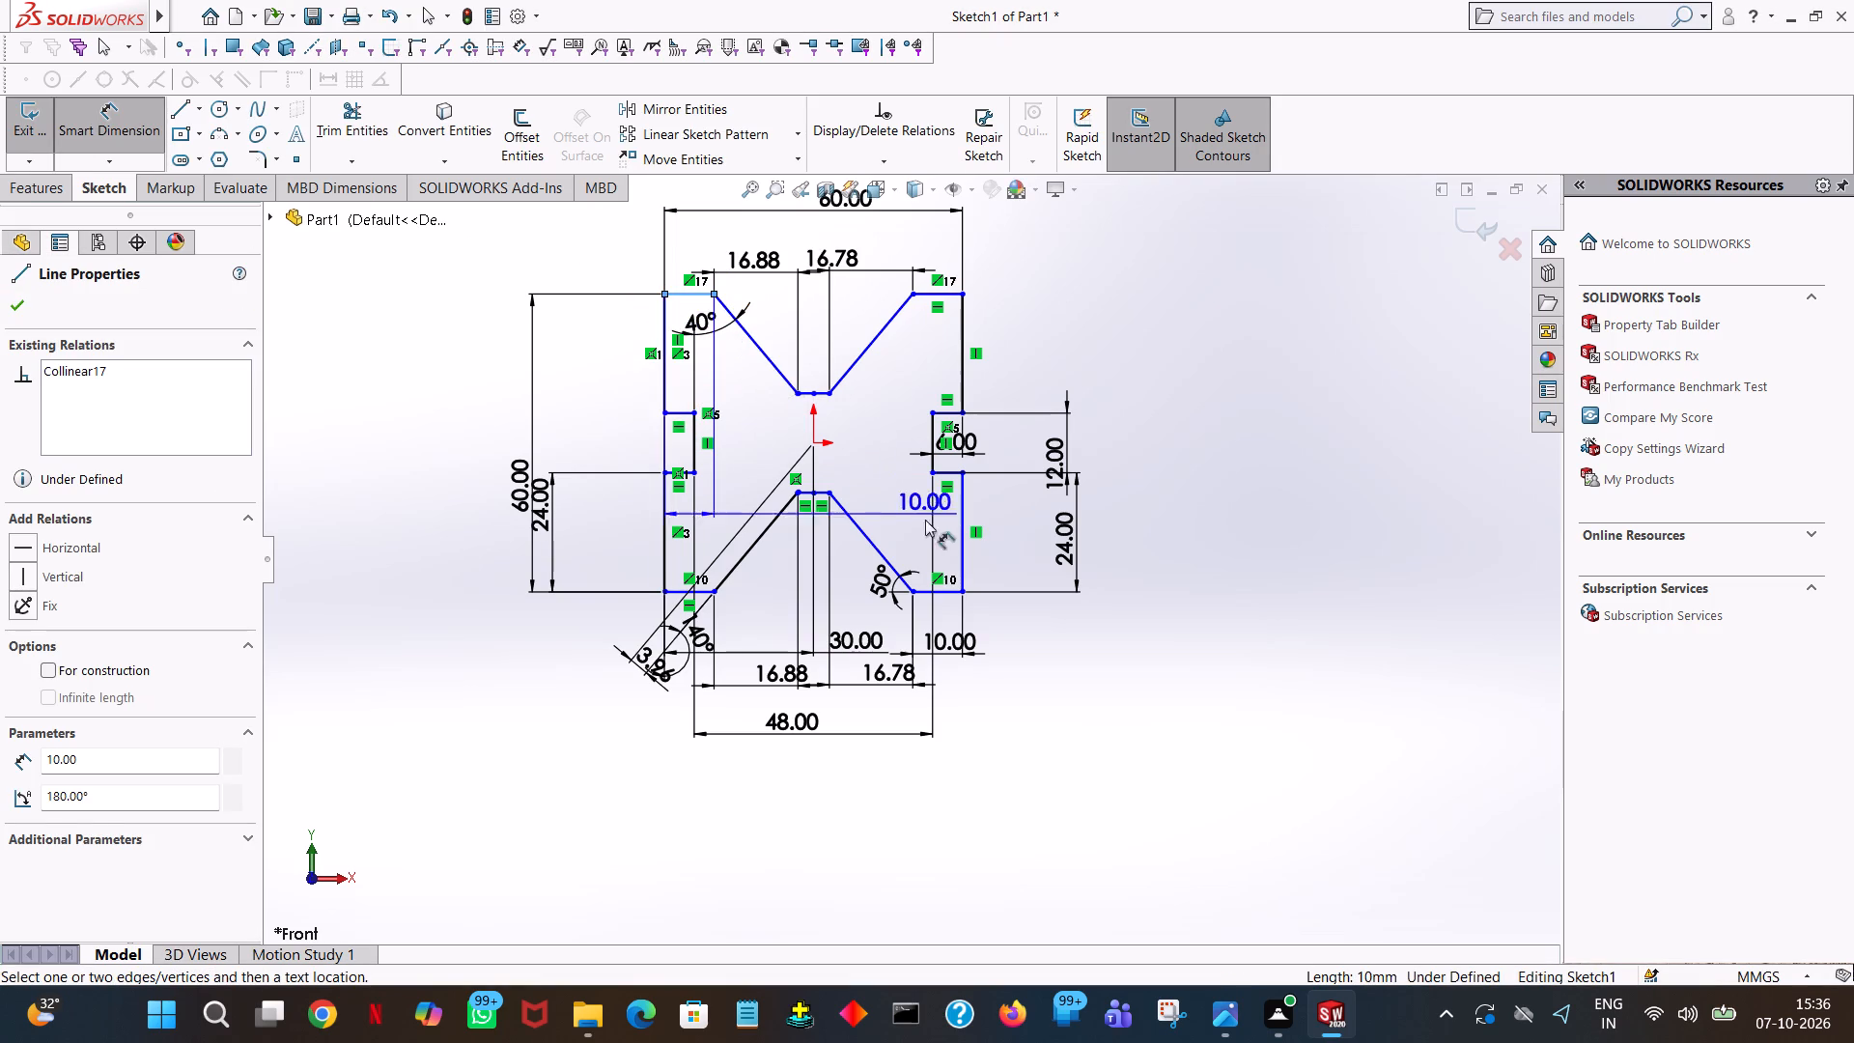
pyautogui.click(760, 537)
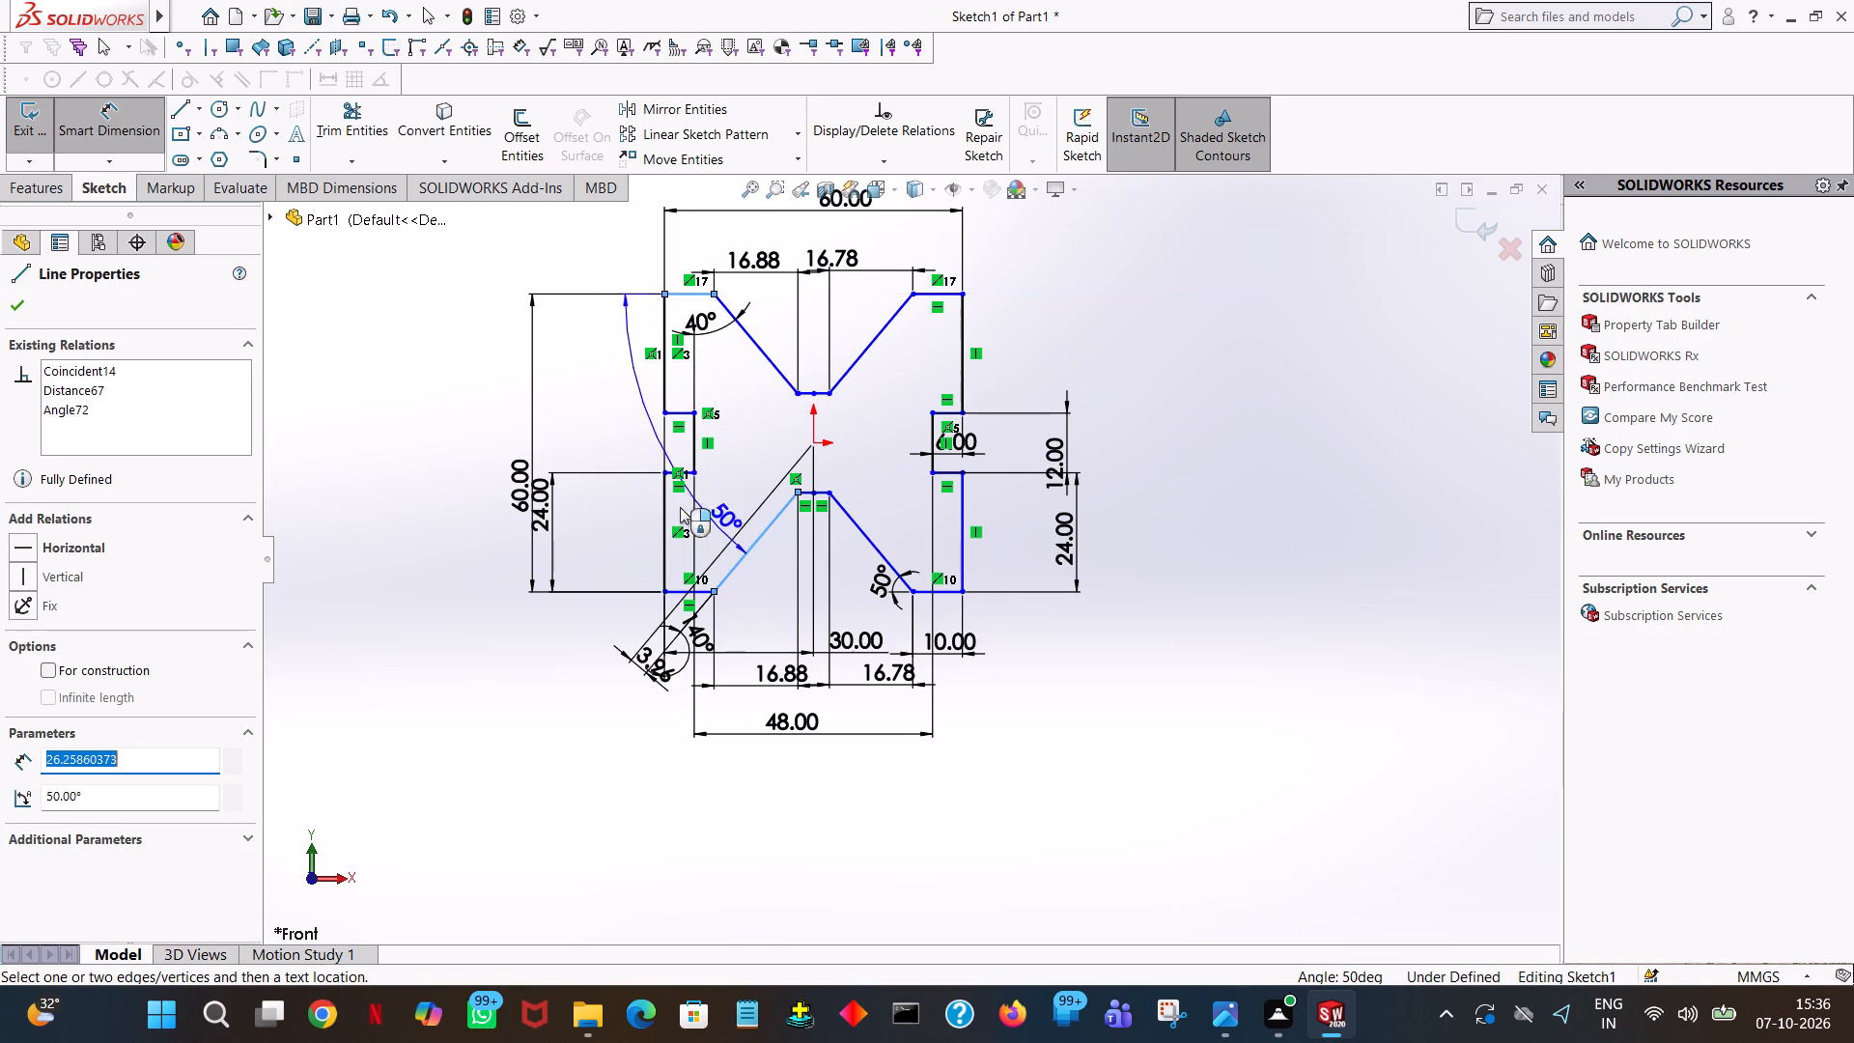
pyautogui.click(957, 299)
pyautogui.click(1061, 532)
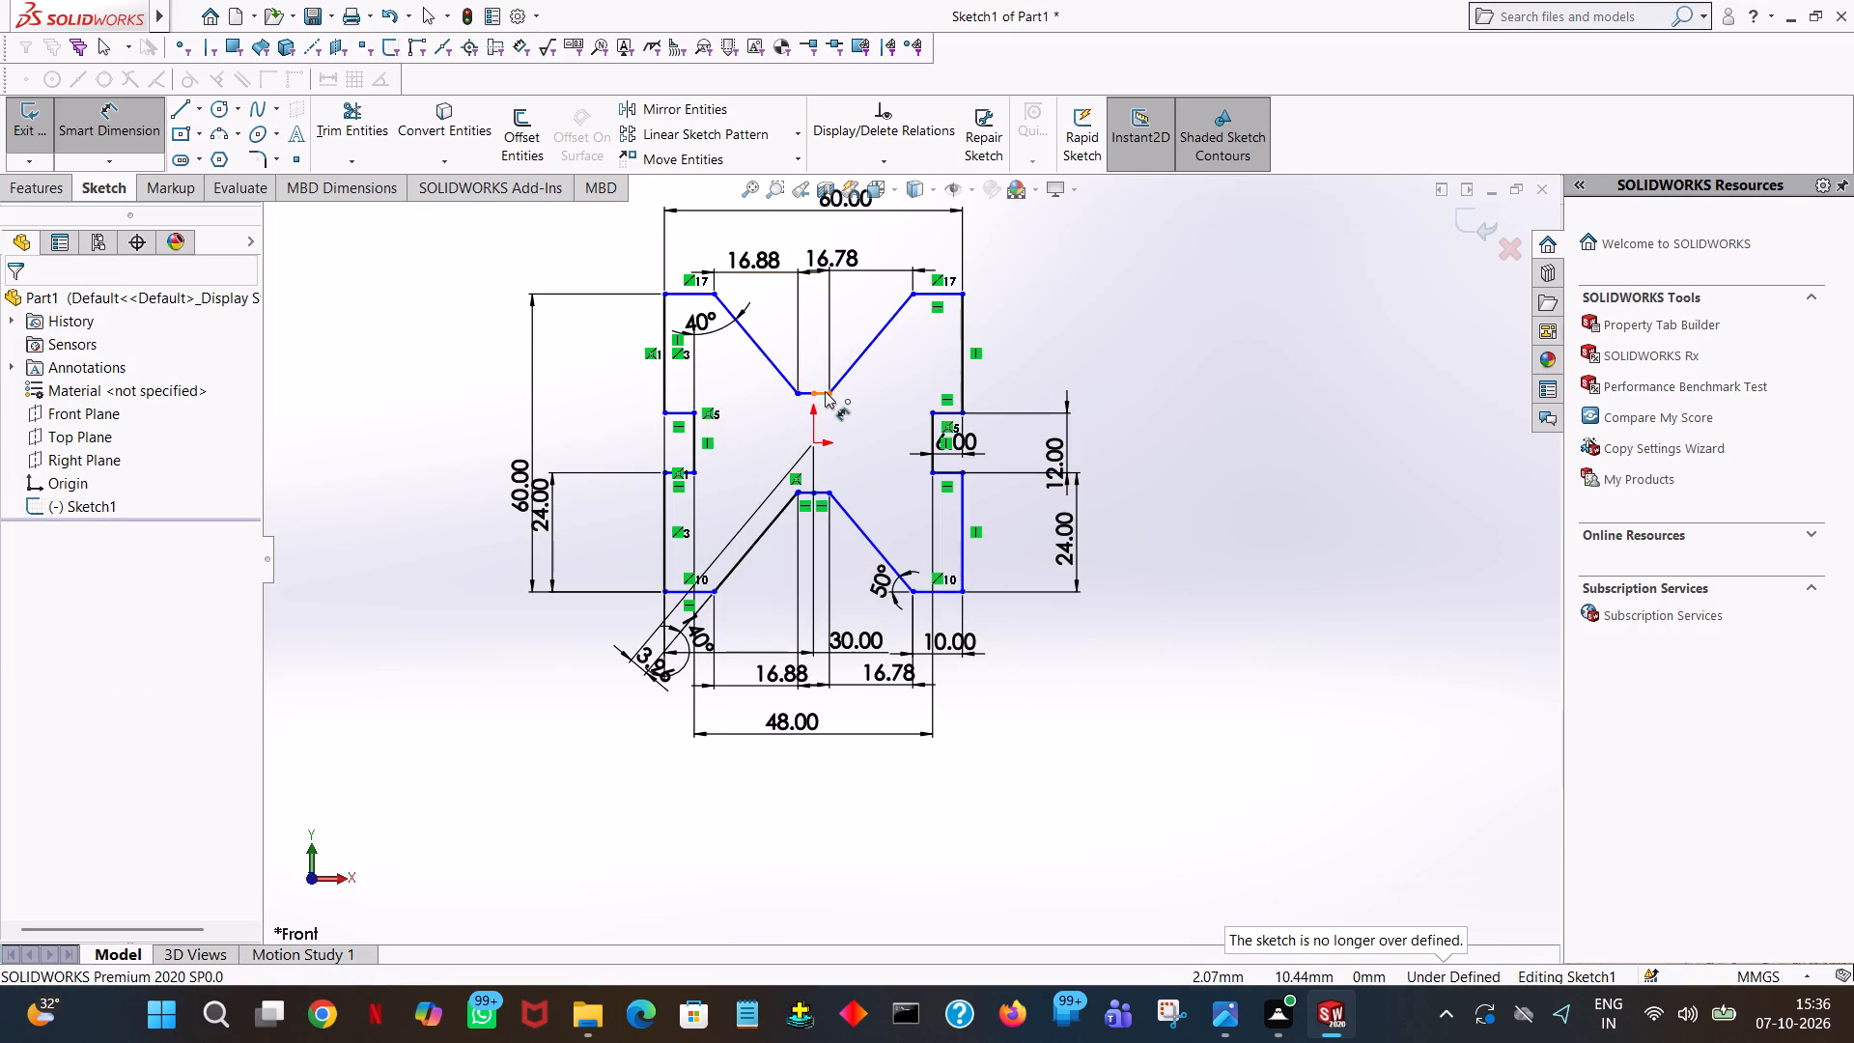
# Dimension the horizontal distance between the two inner corners of the top cutout's short flat edge.
pyautogui.click(800, 397)
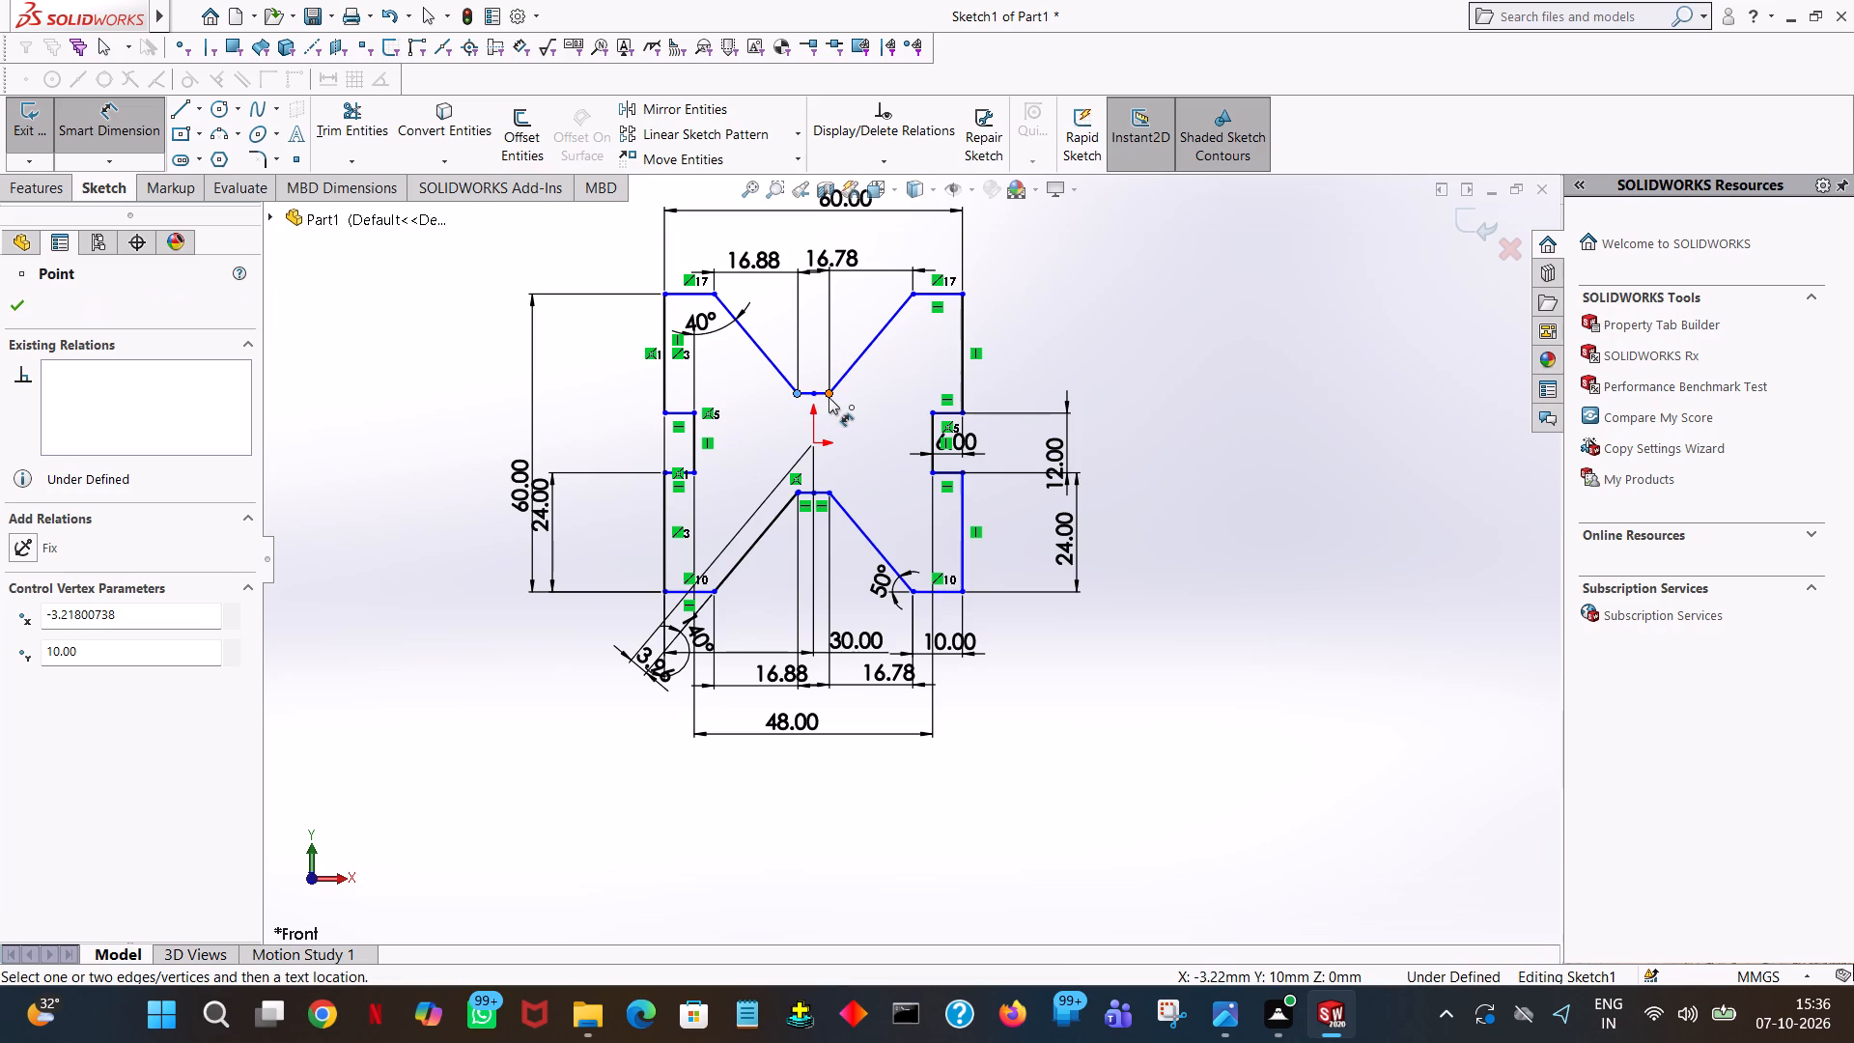
pyautogui.click(830, 395)
pyautogui.click(823, 430)
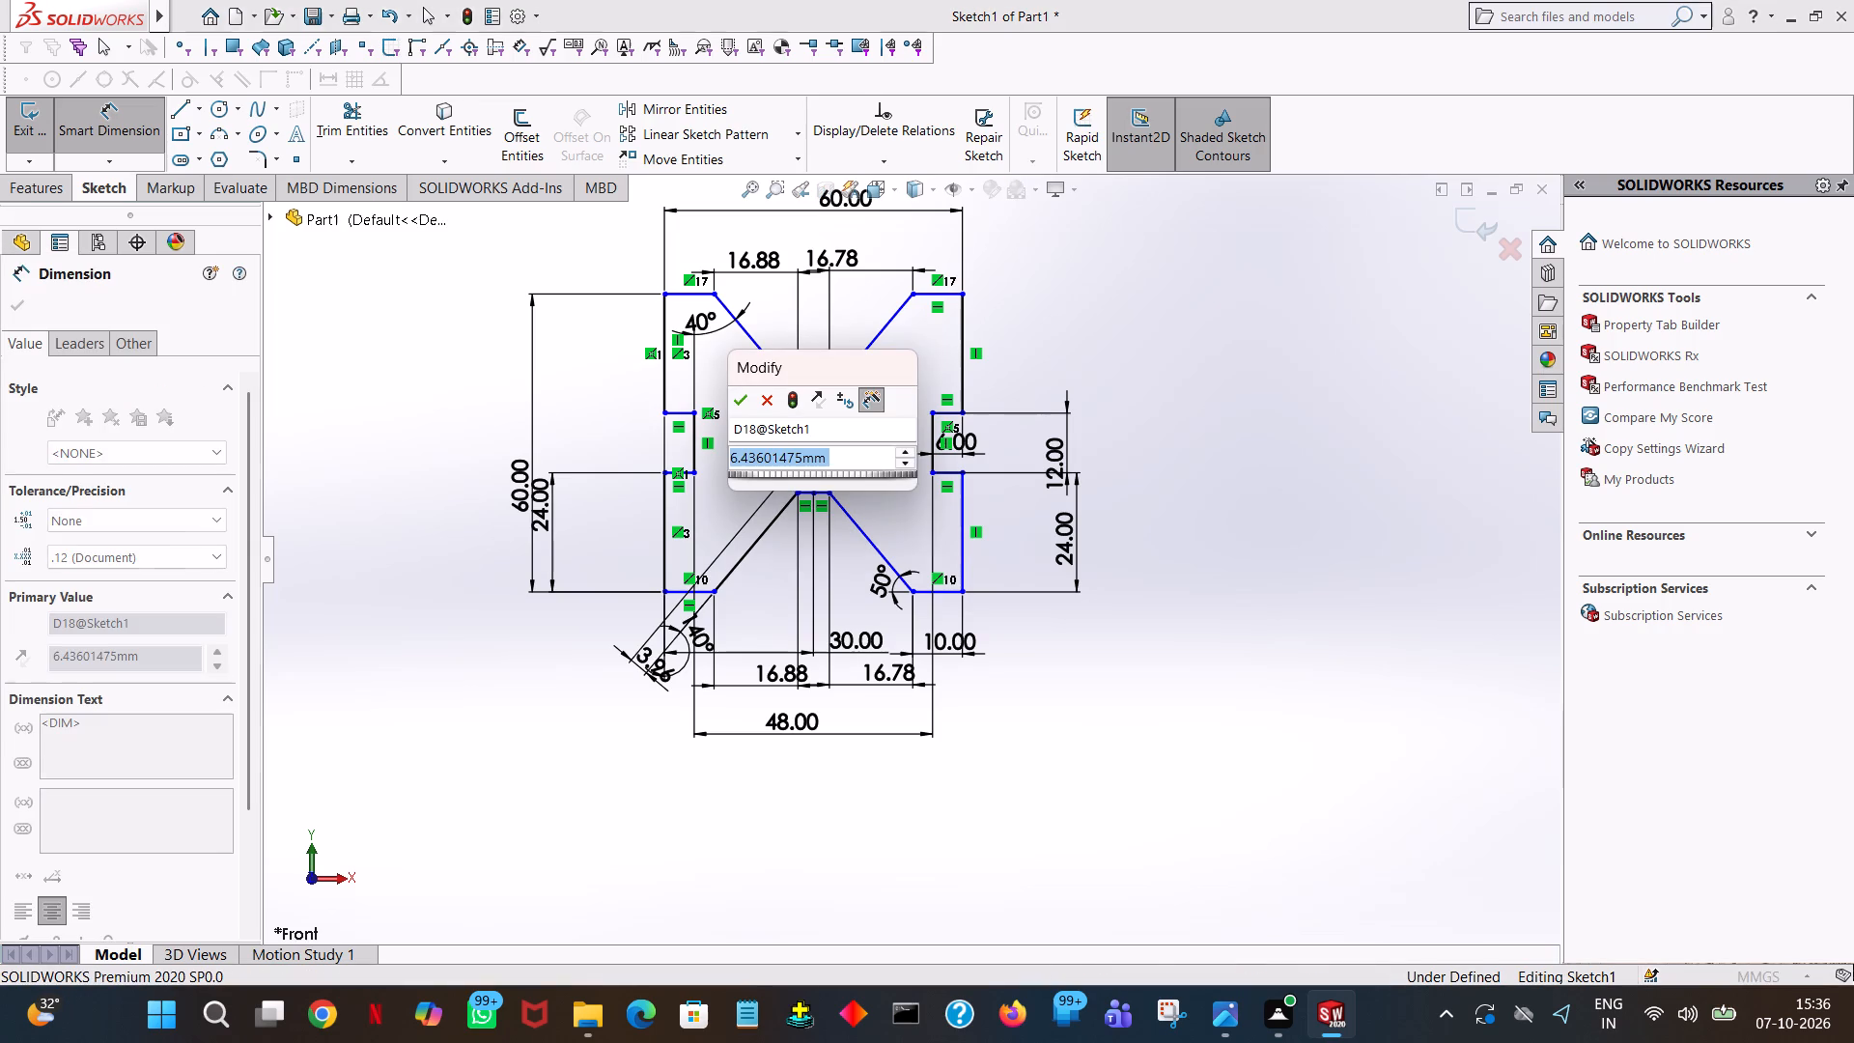
pyautogui.click(744, 397)
pyautogui.click(1088, 331)
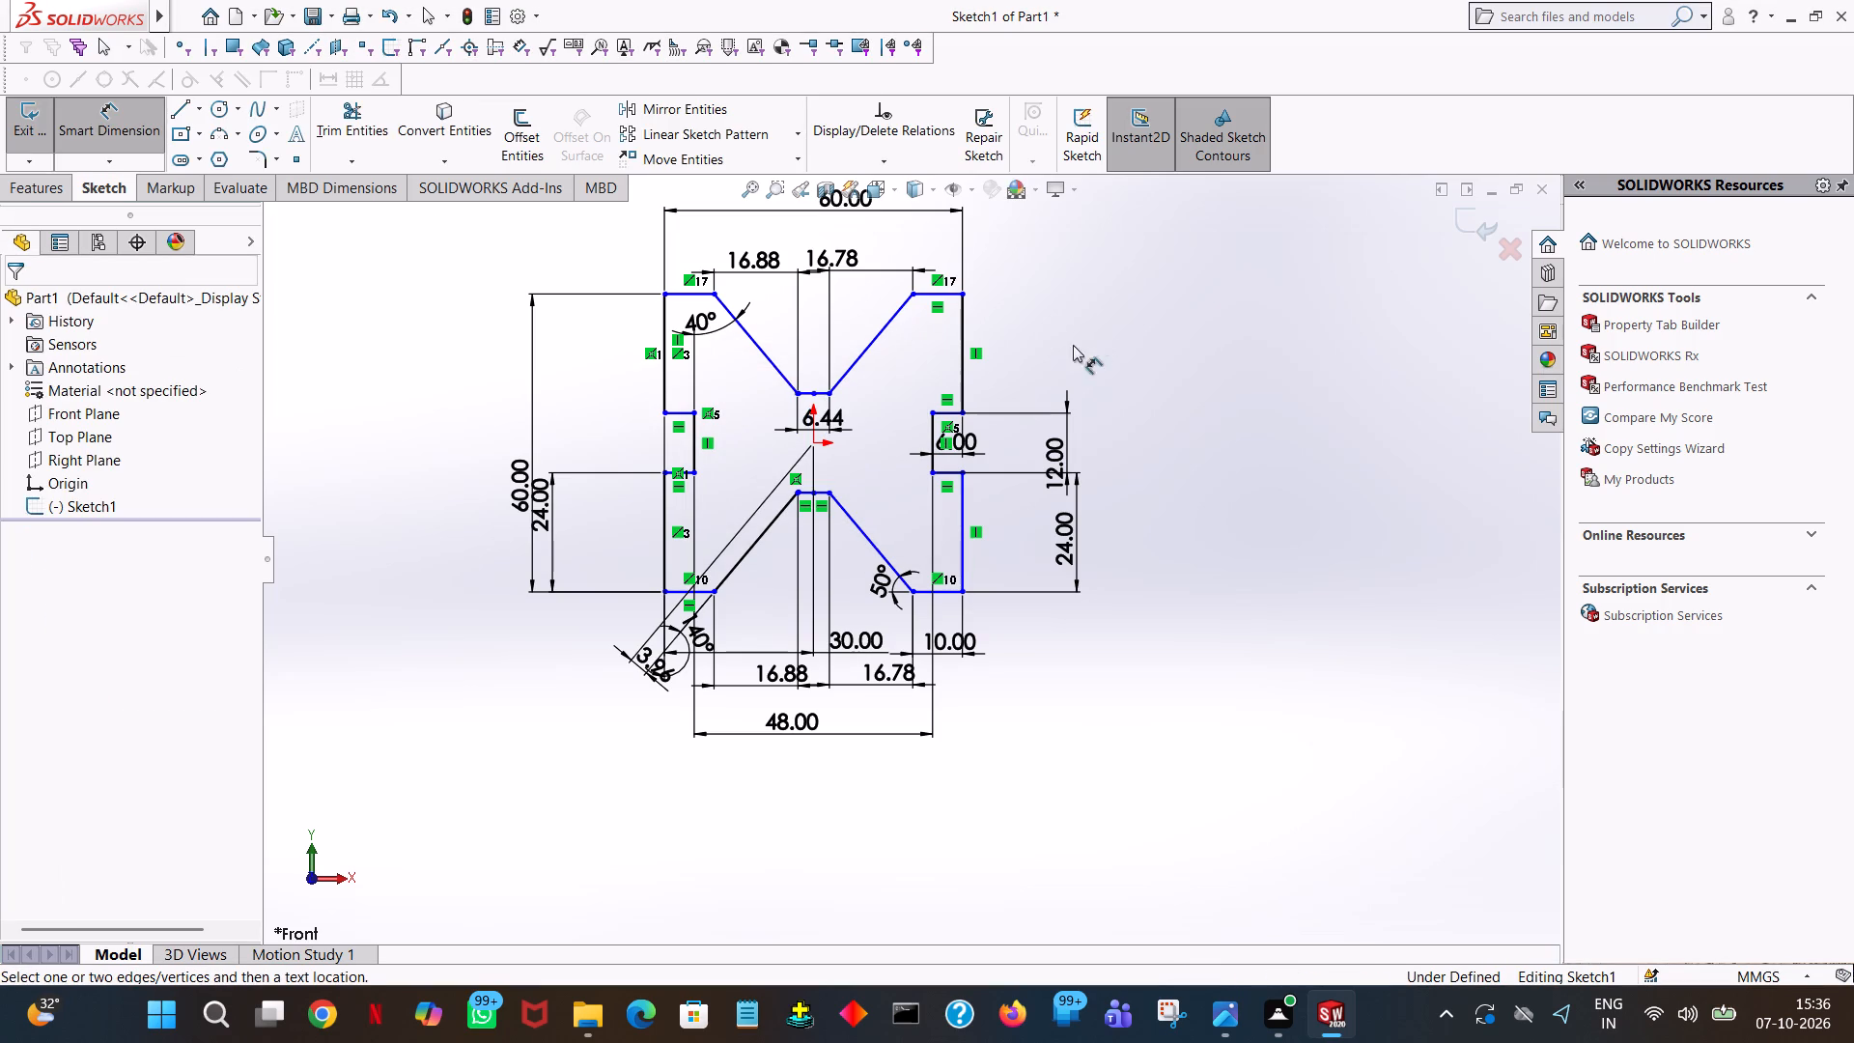
# Dimension the horizontal distance between the two inner corners of the bottom cutout's short flat edge.
pyautogui.click(802, 493)
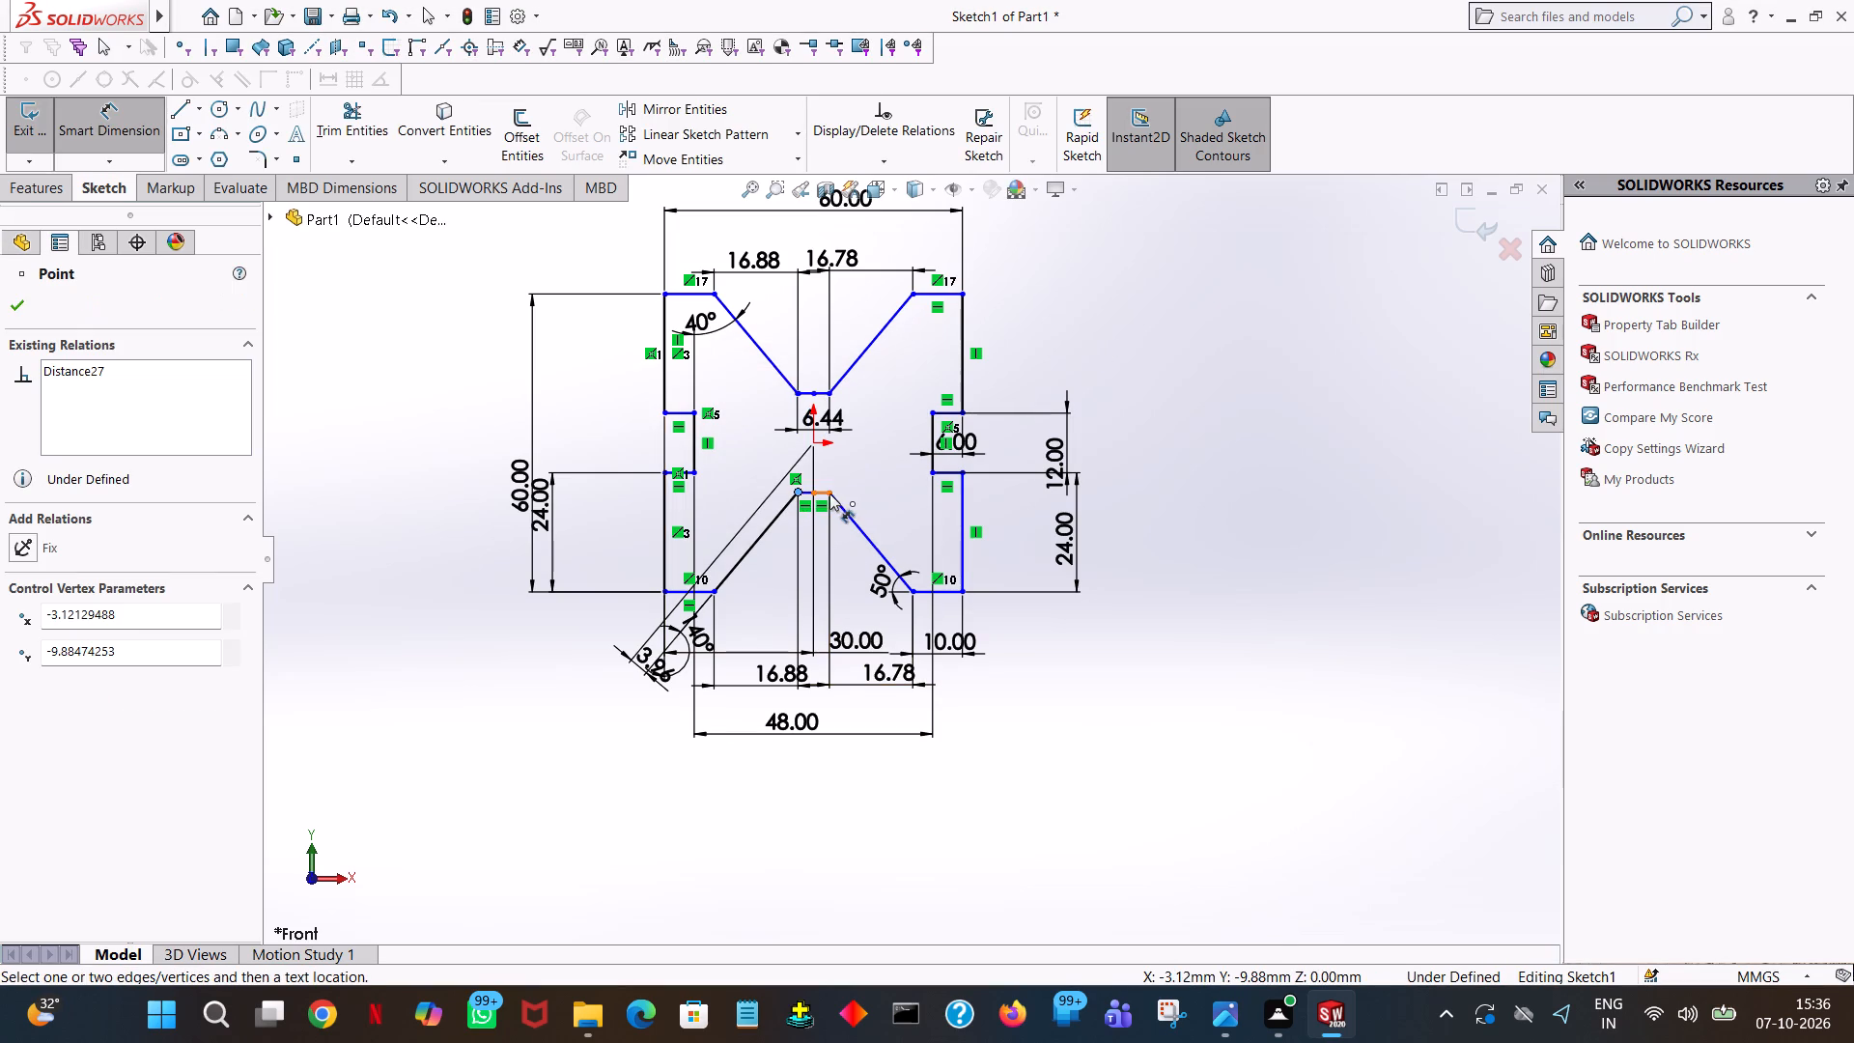
pyautogui.click(829, 493)
pyautogui.click(824, 476)
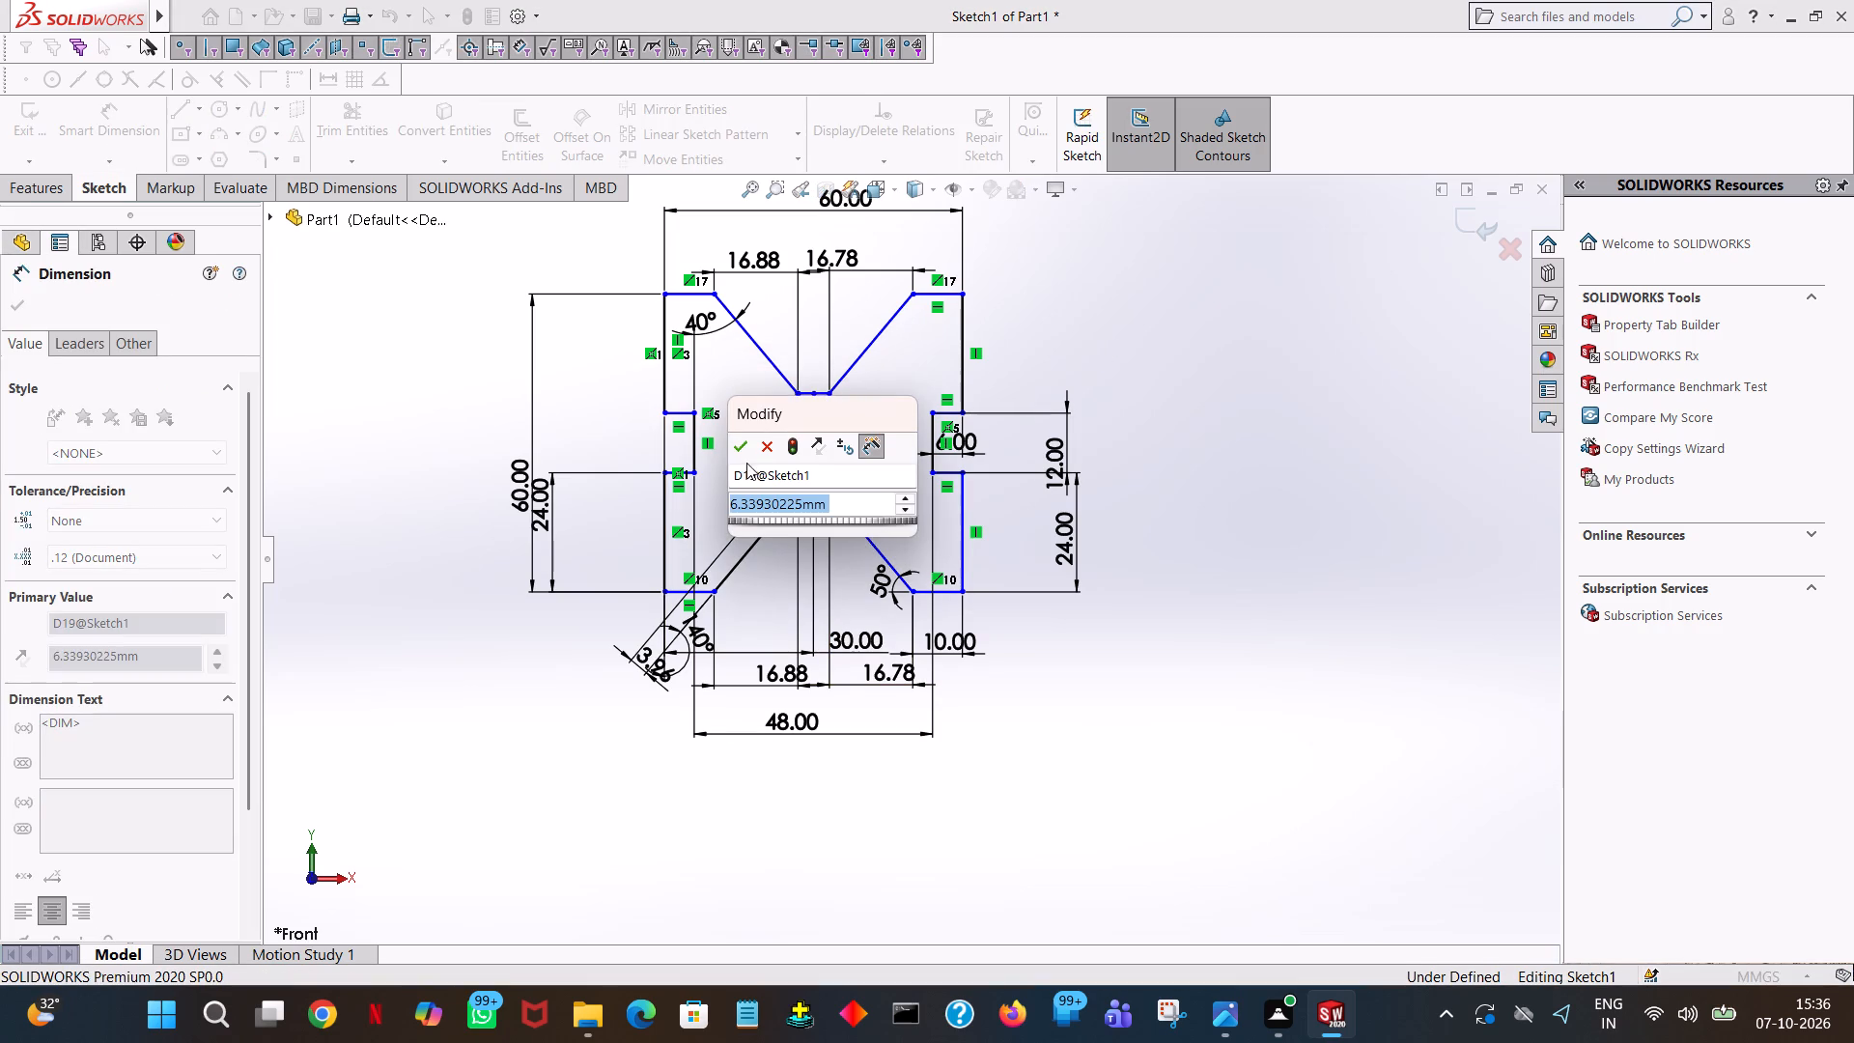
pyautogui.click(742, 447)
pyautogui.click(1198, 325)
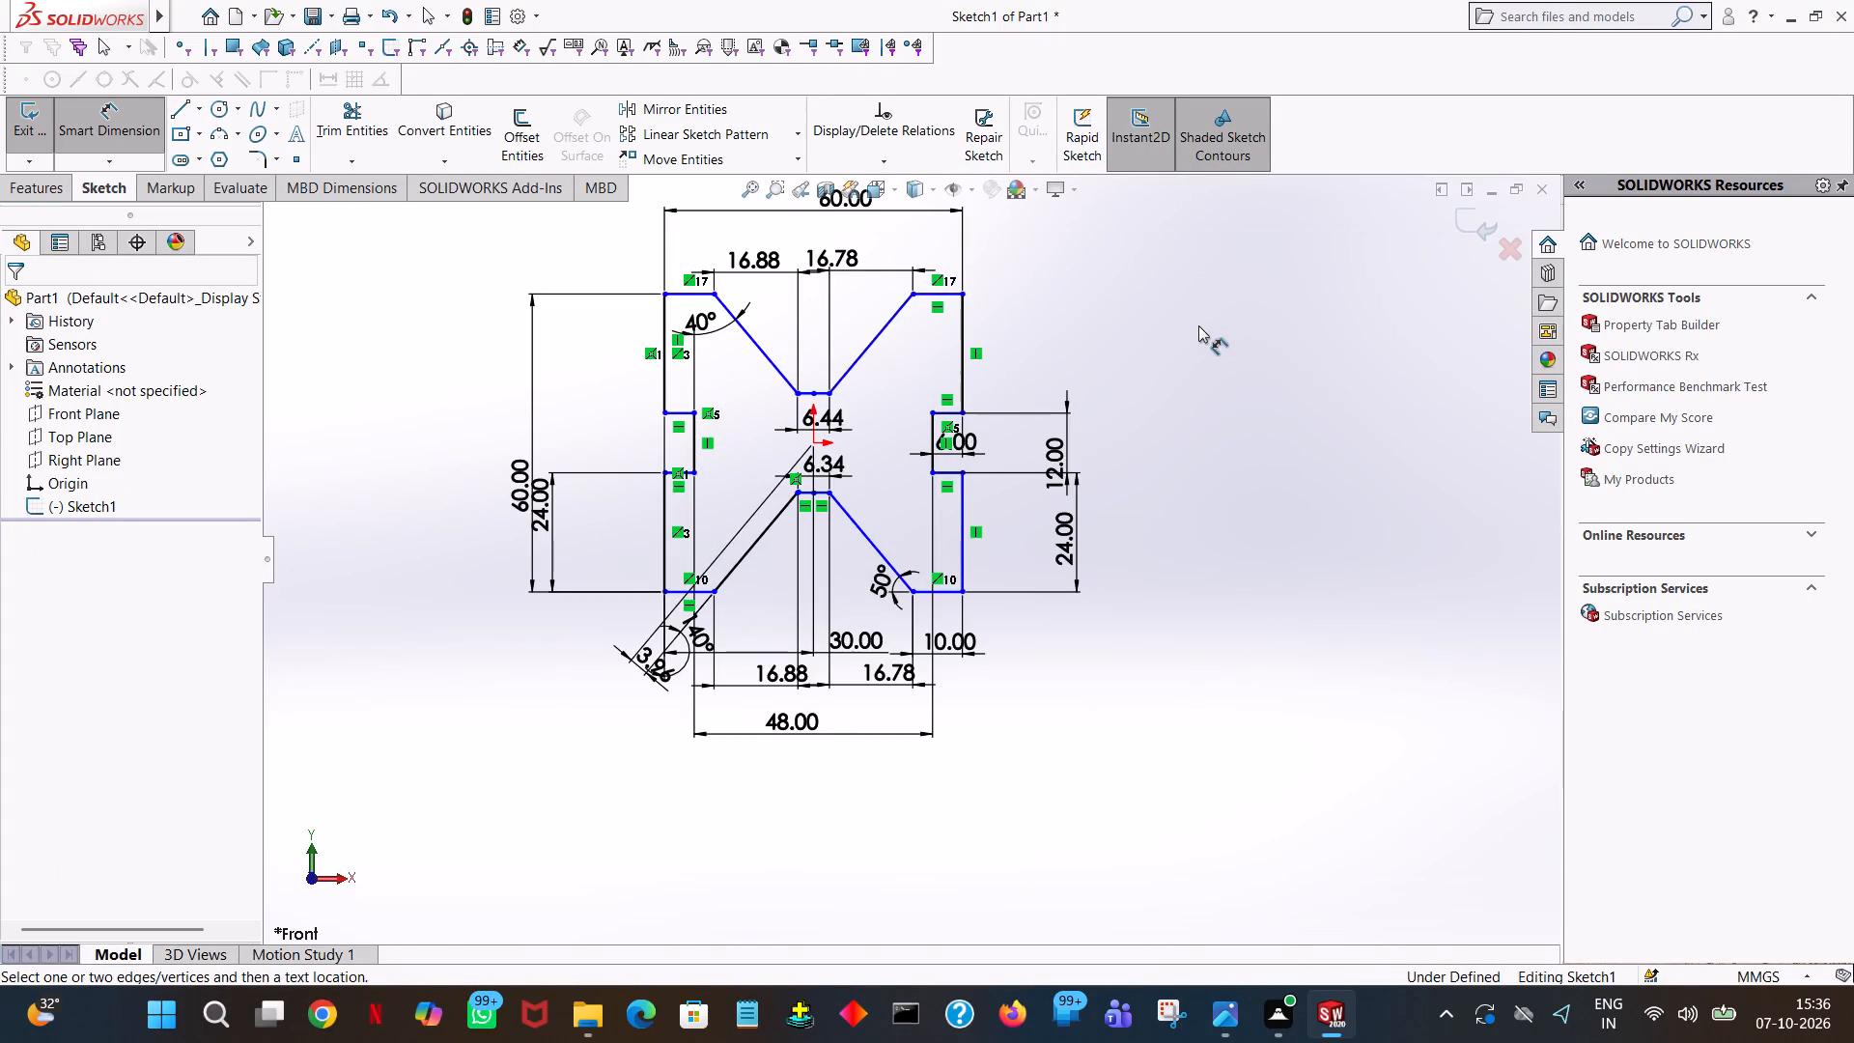
# Add a three-point angle dimension using the bottom cutout's right inner corner, its left inner corner and the origin.
pyautogui.click(828, 491)
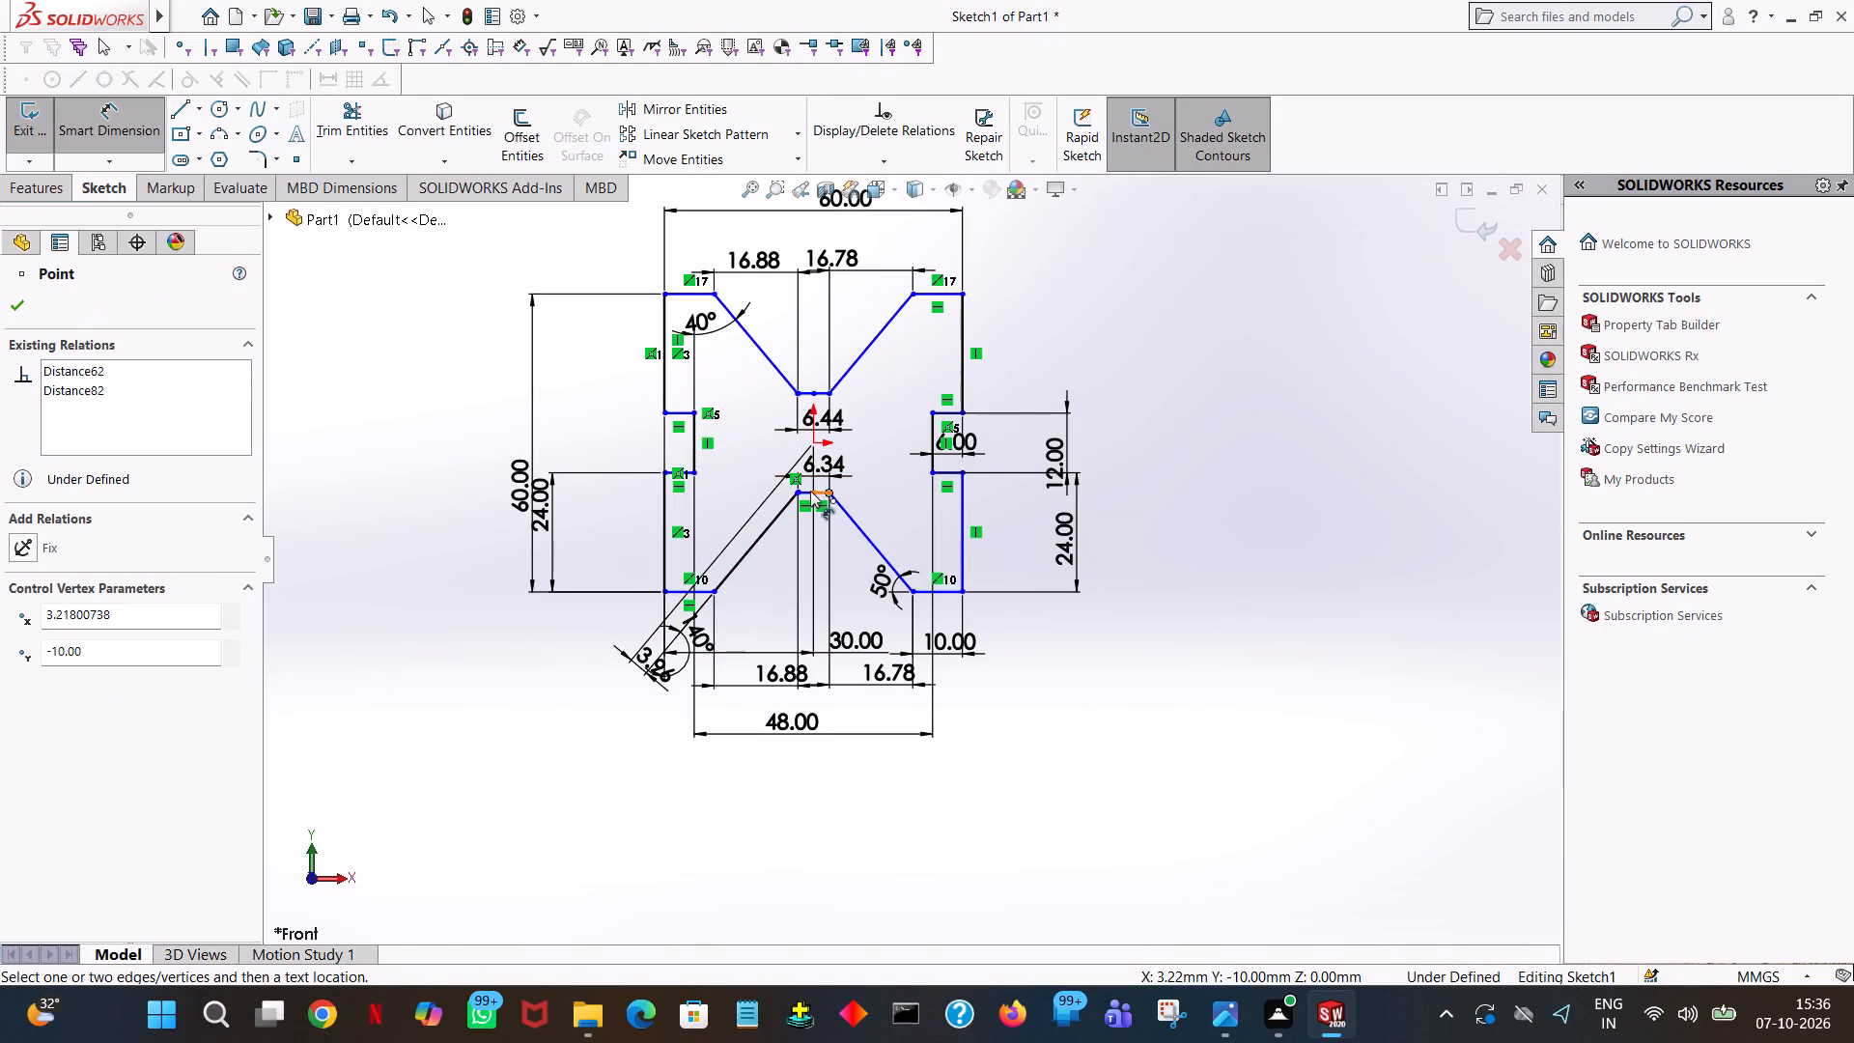
pyautogui.click(804, 493)
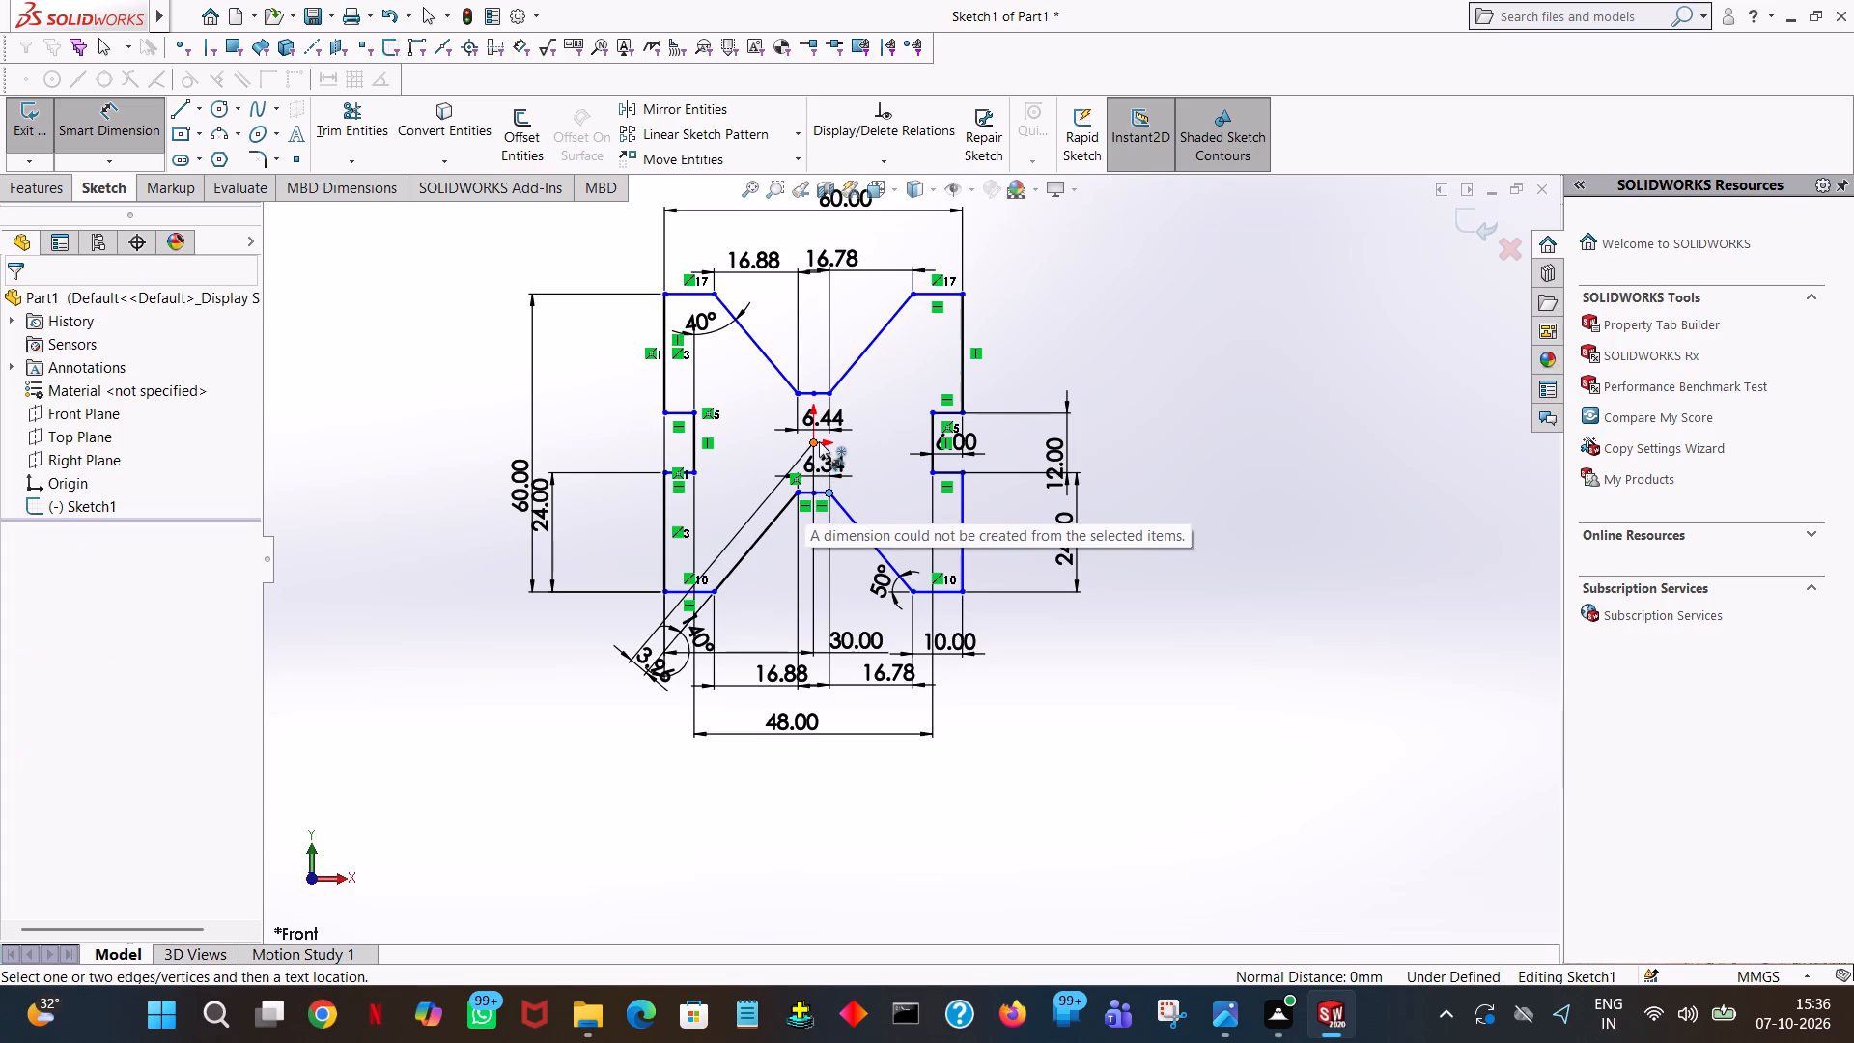
pyautogui.click(1120, 301)
pyautogui.click(831, 493)
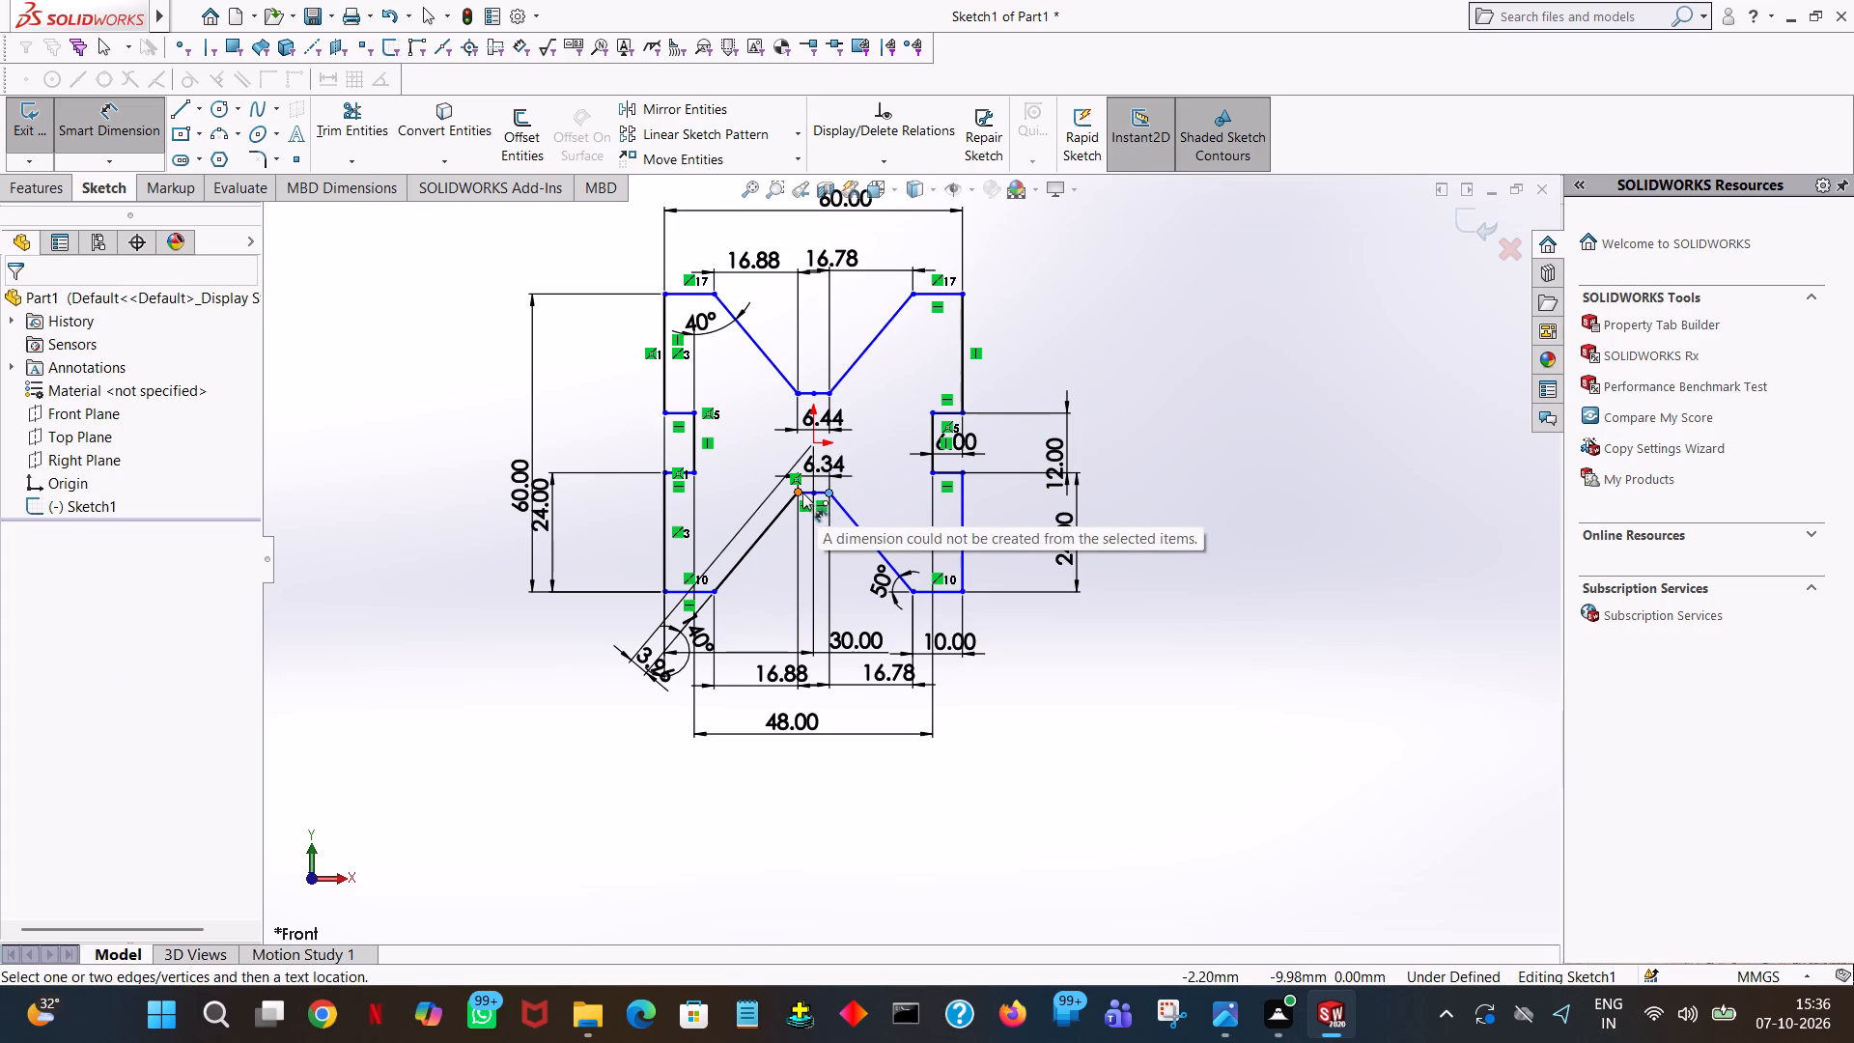
pyautogui.click(798, 493)
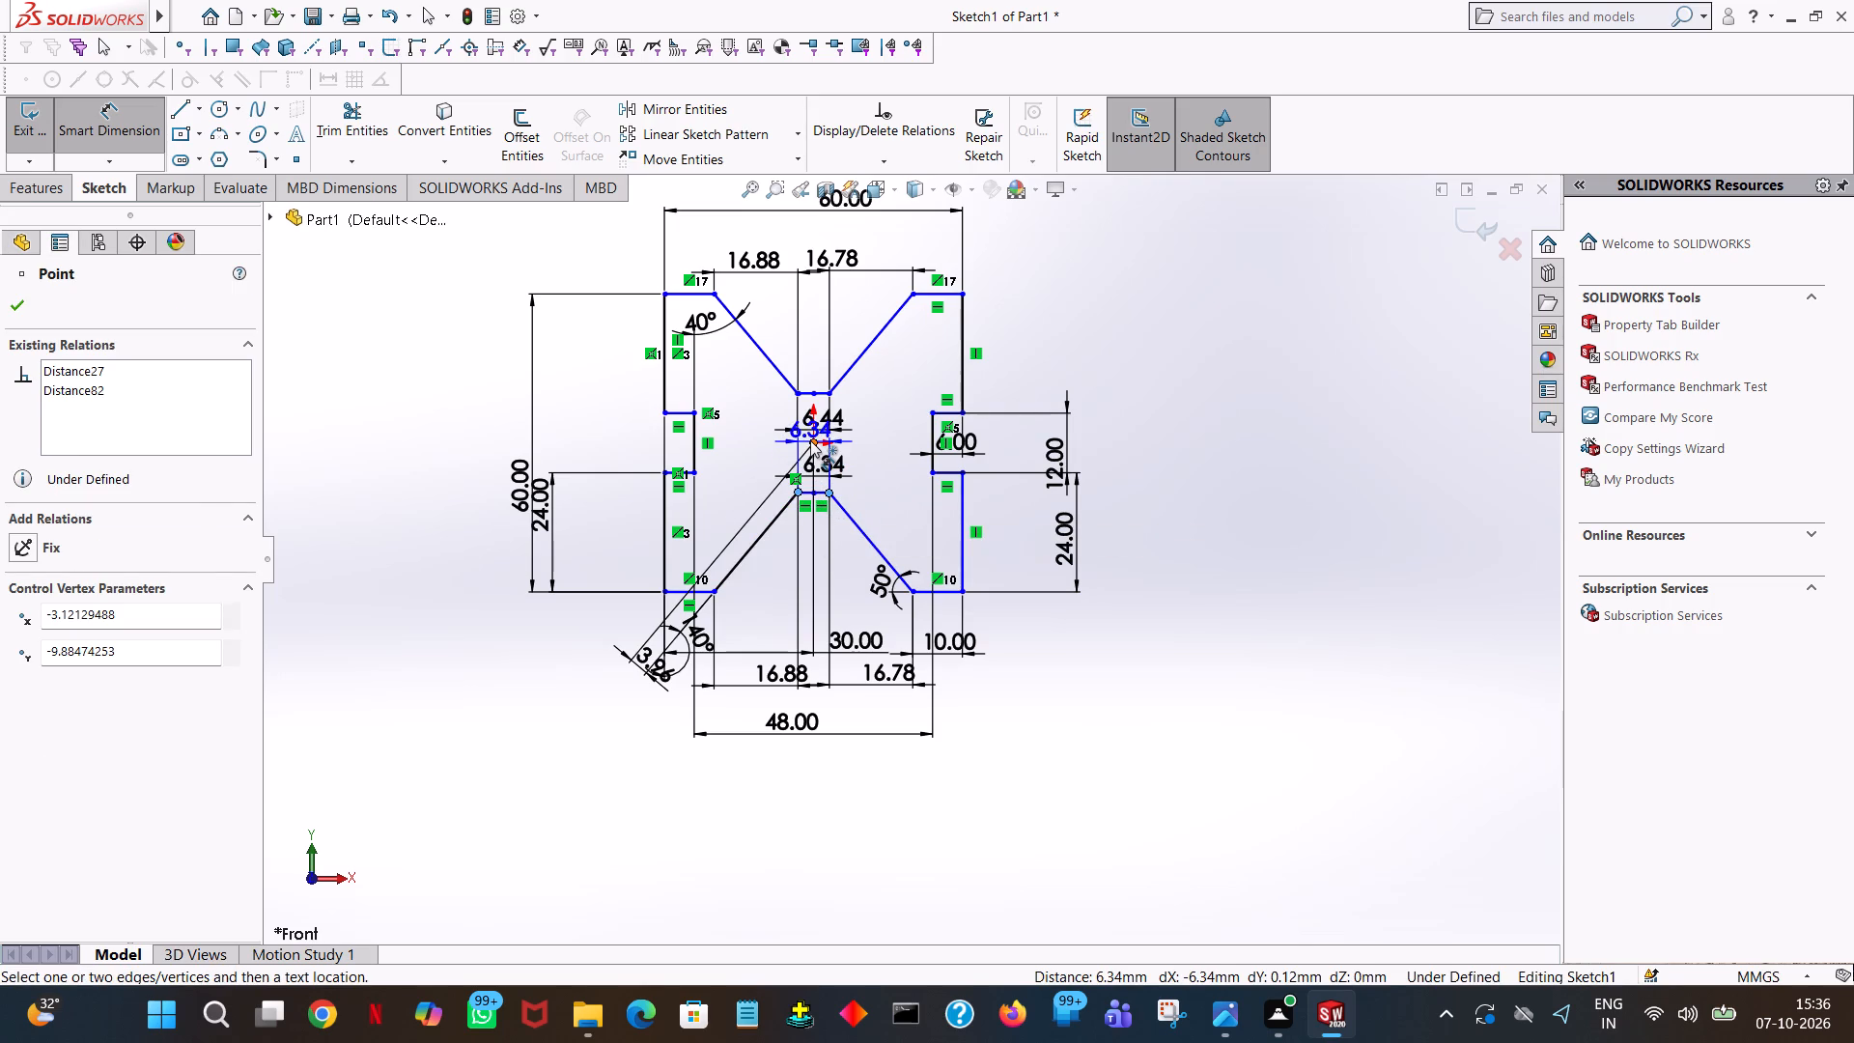
pyautogui.click(810, 440)
pyautogui.click(853, 446)
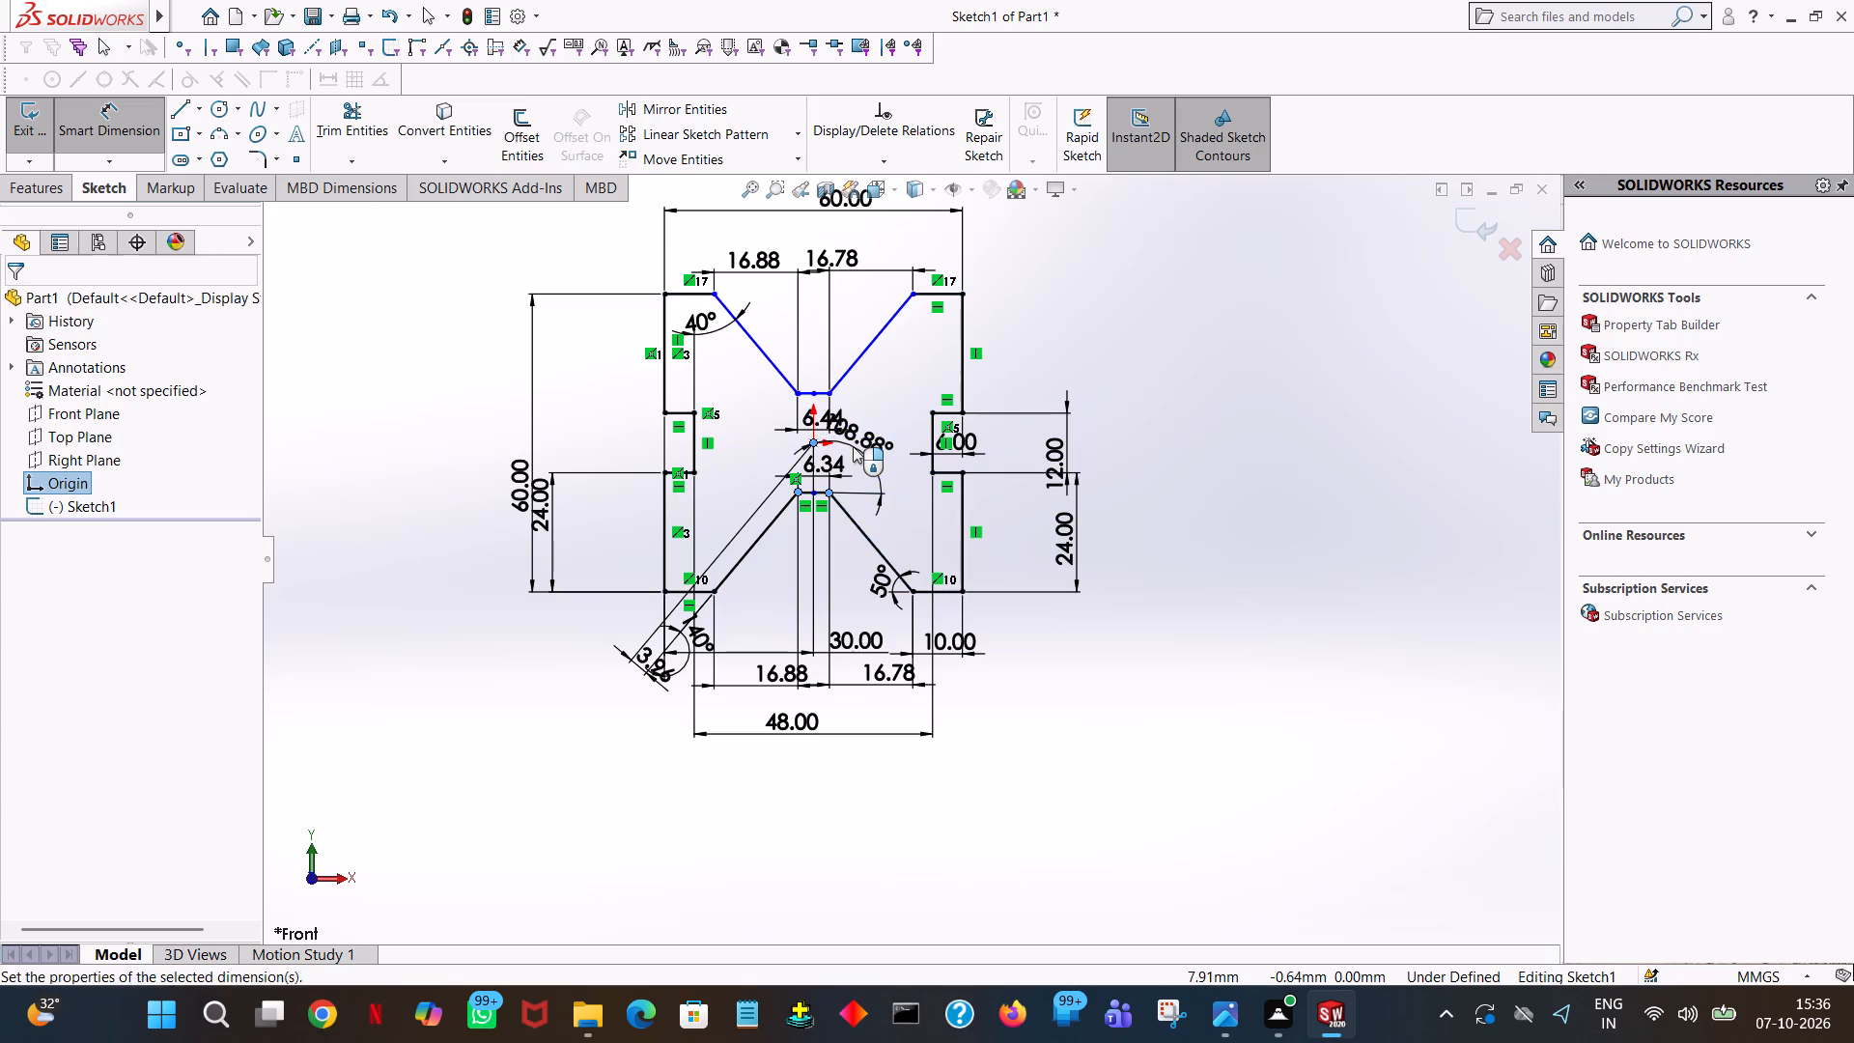
pyautogui.click(772, 420)
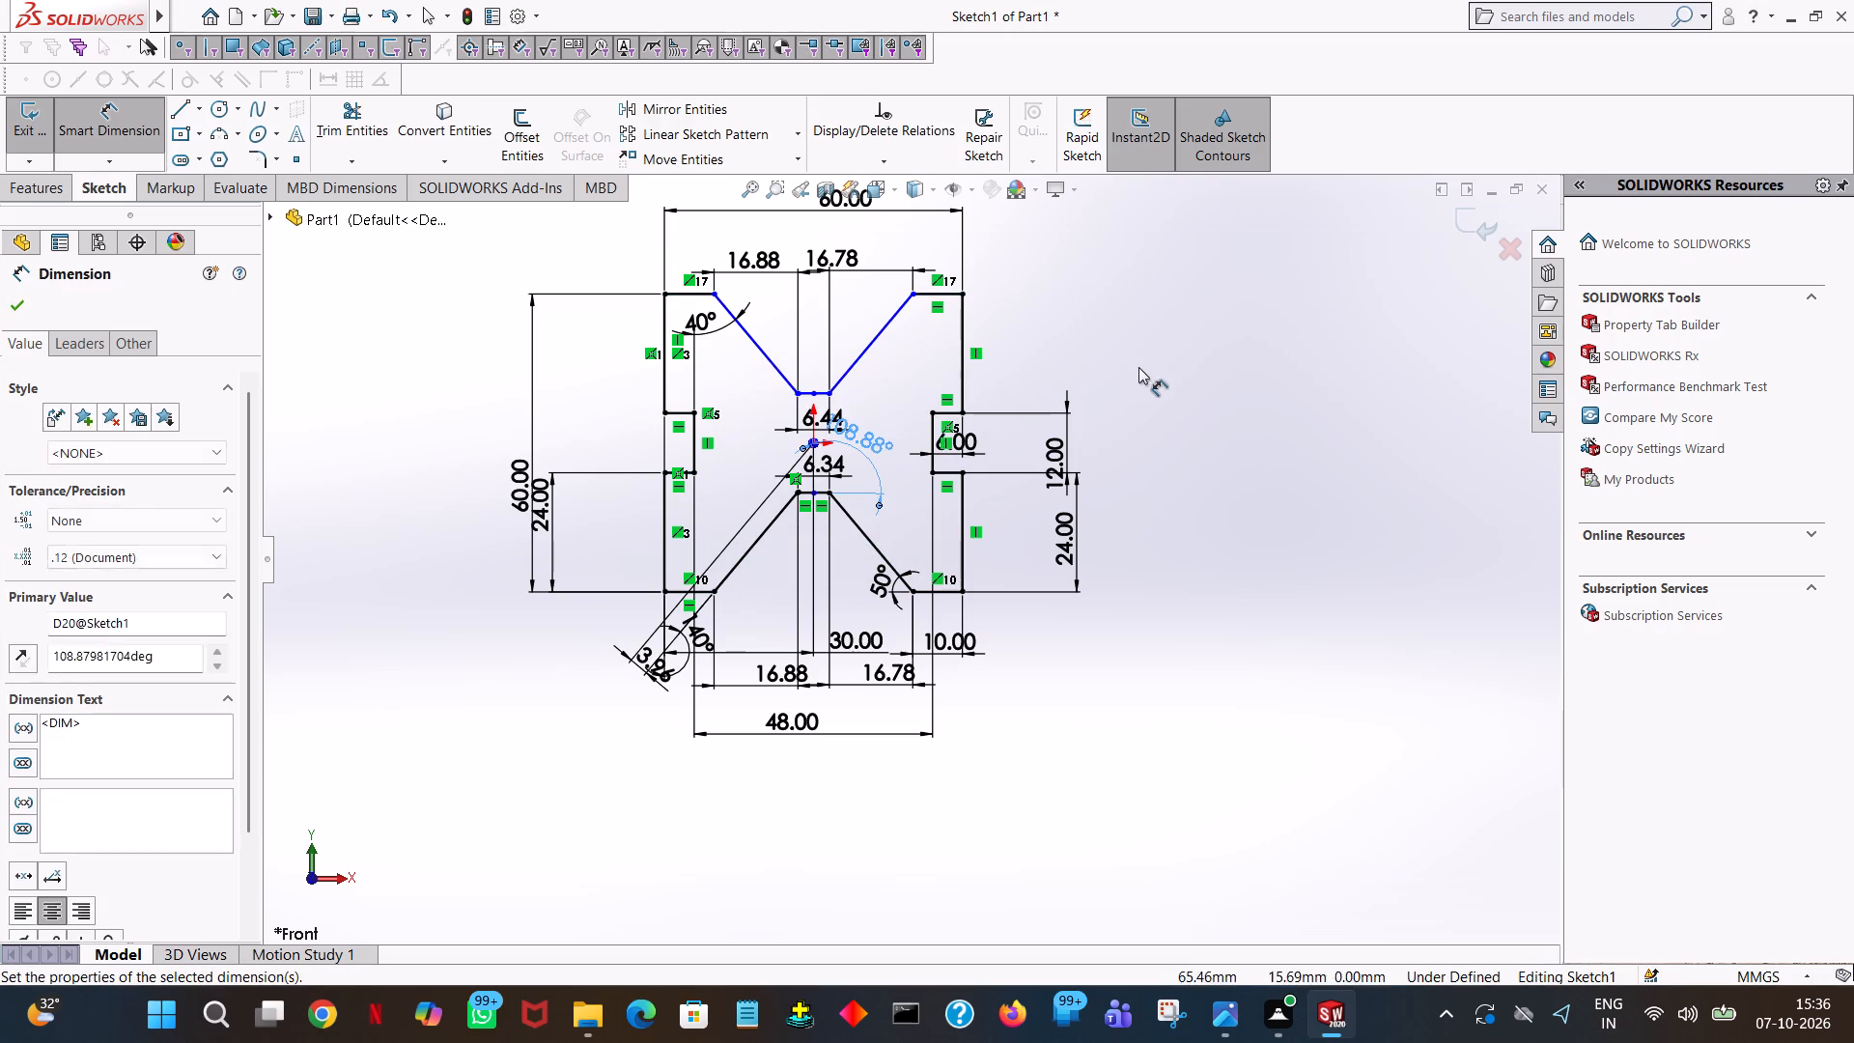
pyautogui.click(1138, 367)
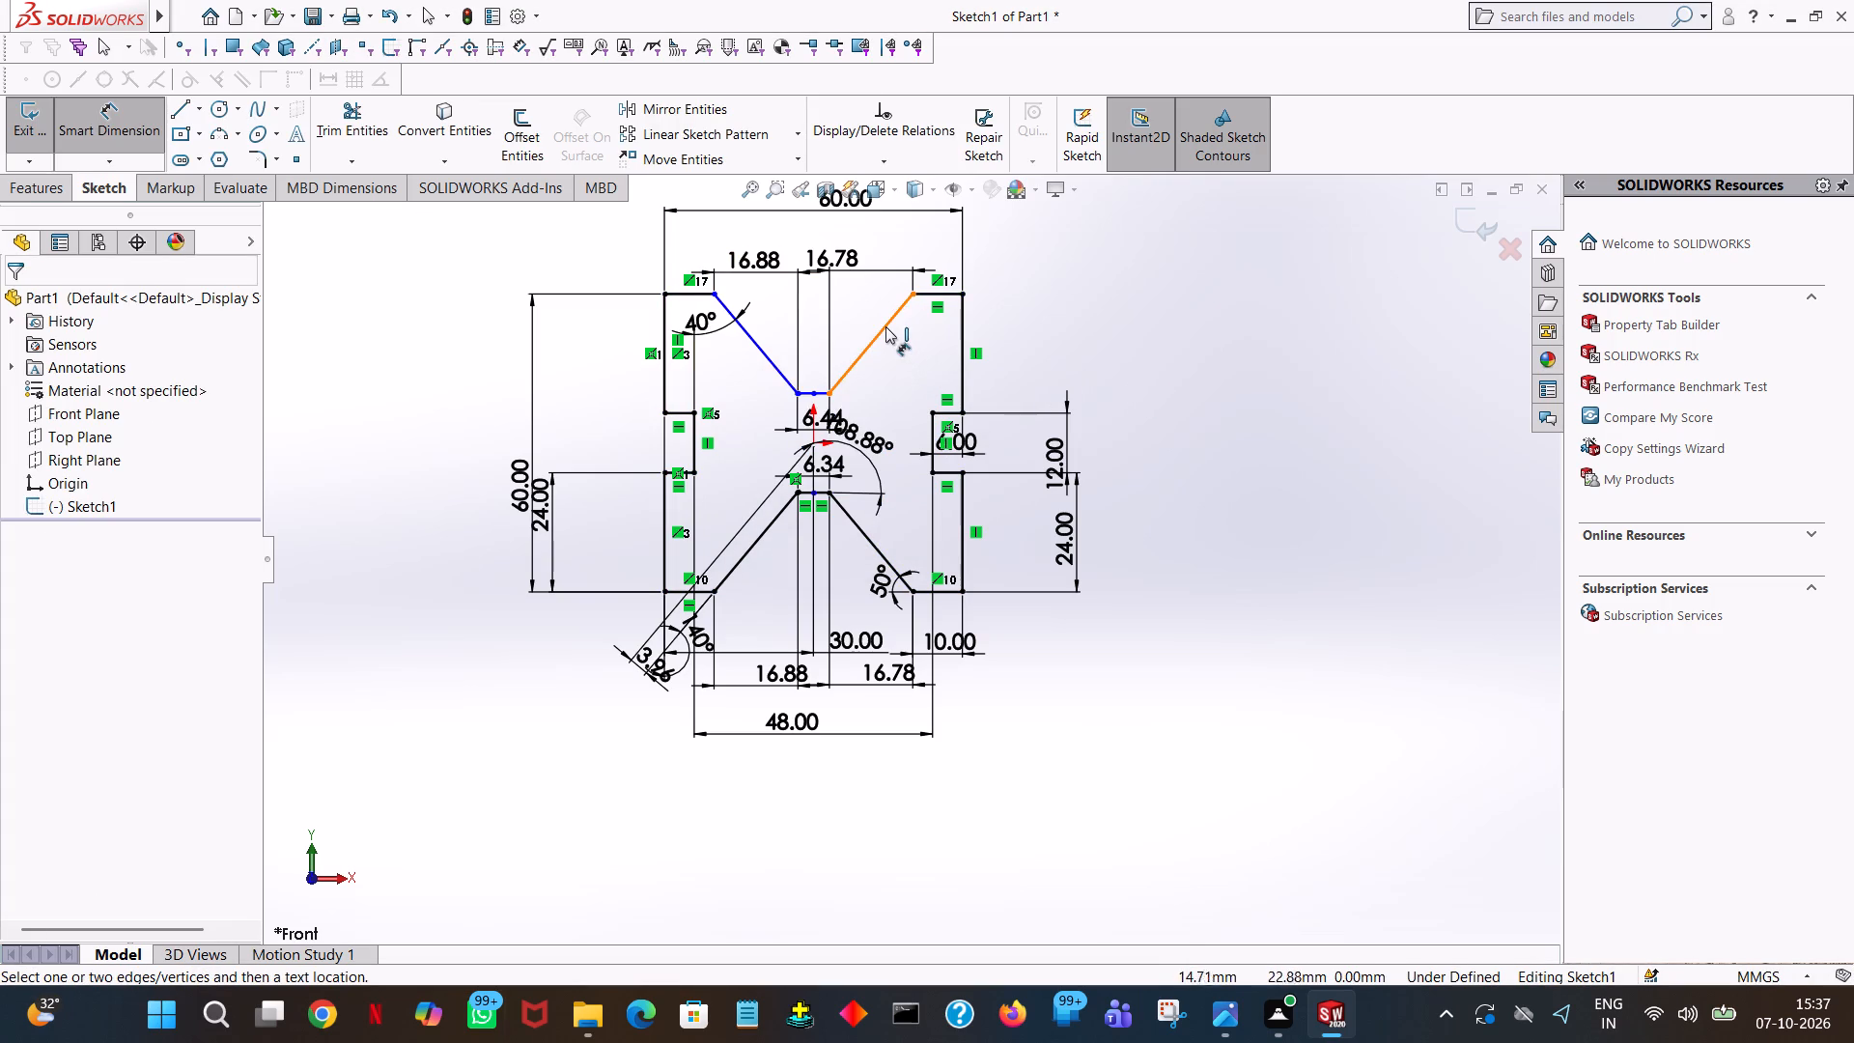
# Dimension the obtuse angle between the top cutout's right slanted line and the profile's right vertical edge, placed above the profile.
pyautogui.click(885, 326)
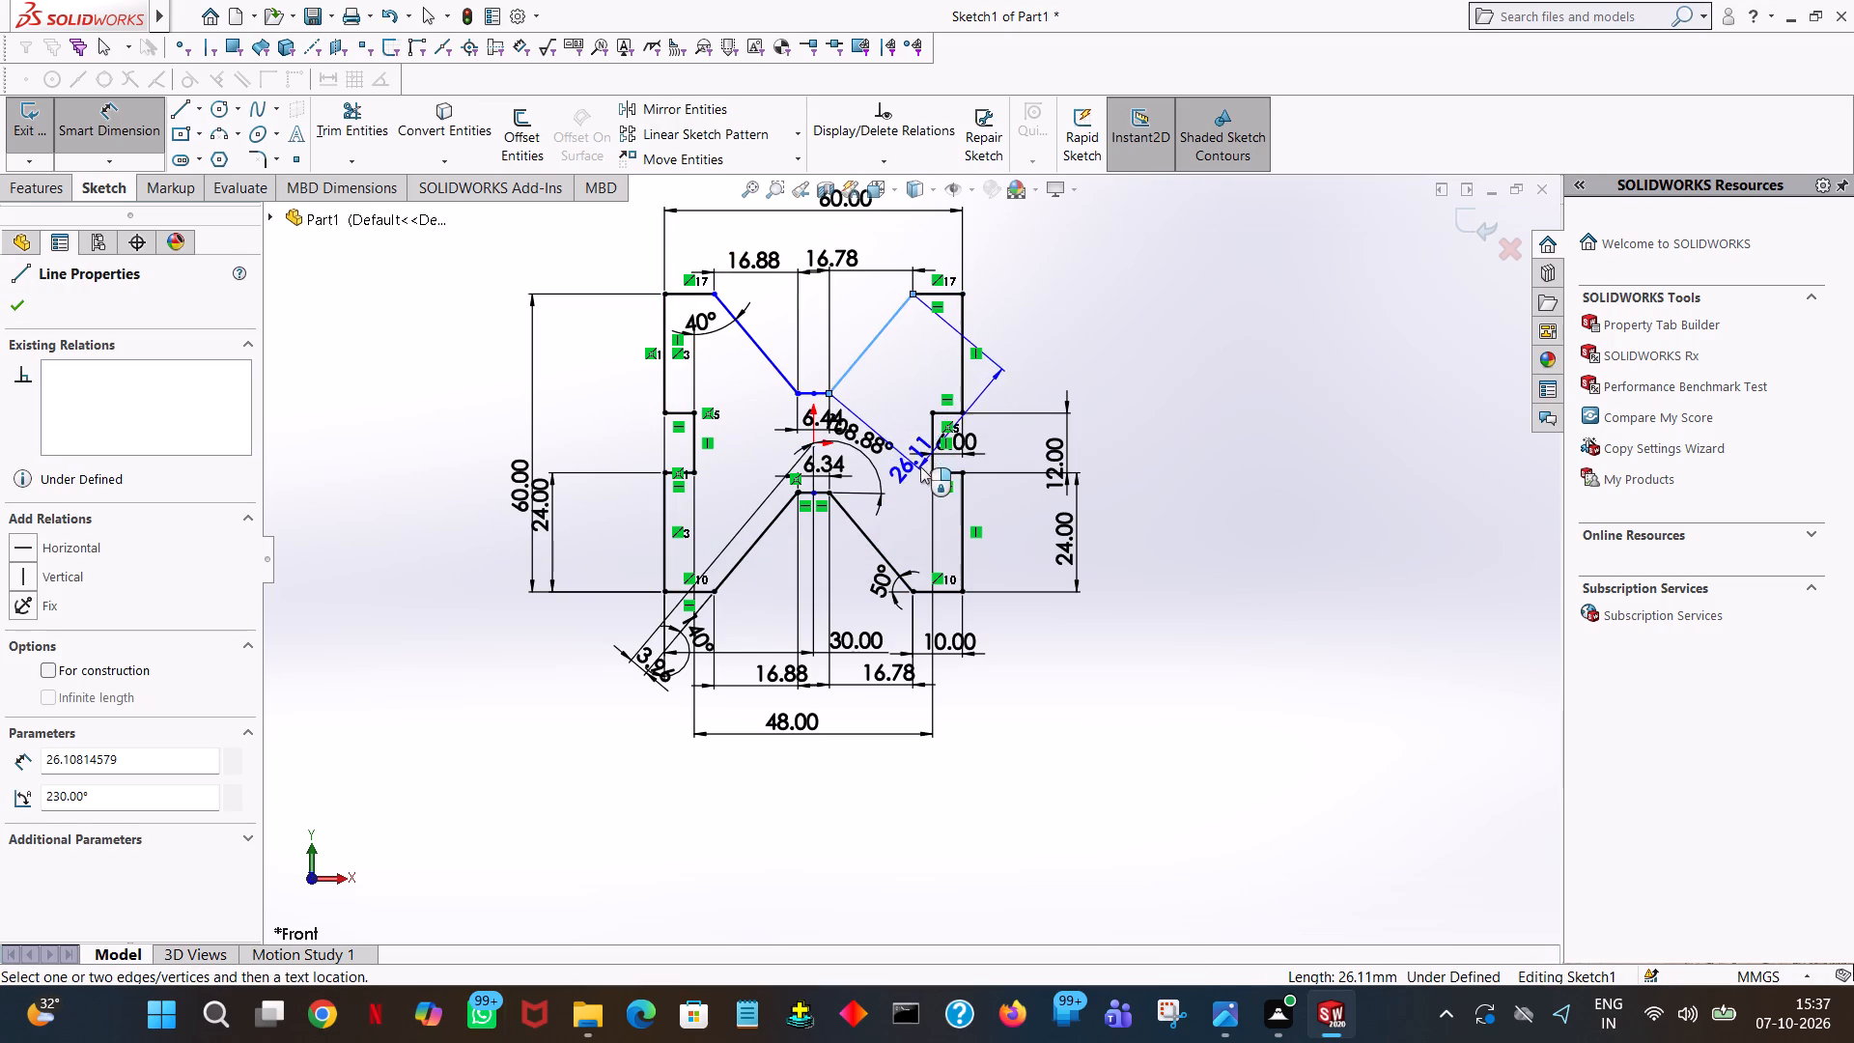
pyautogui.click(963, 520)
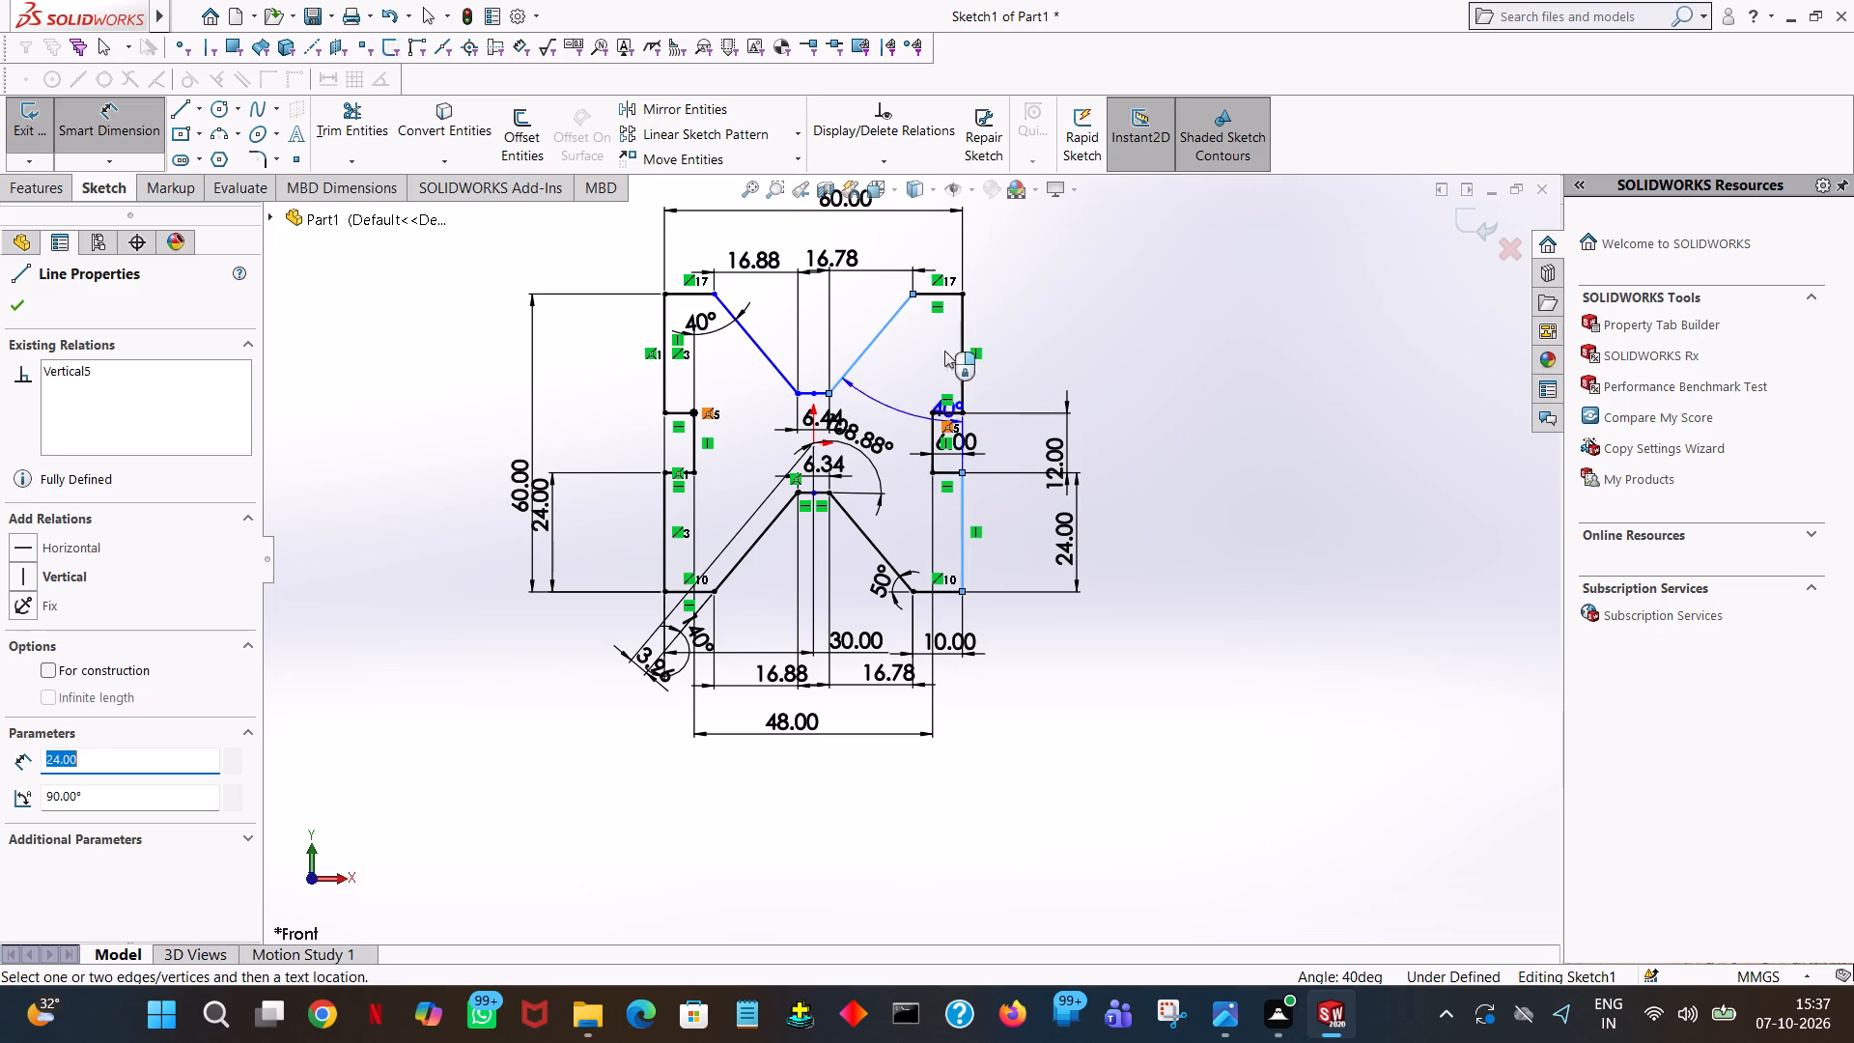
pyautogui.click(937, 233)
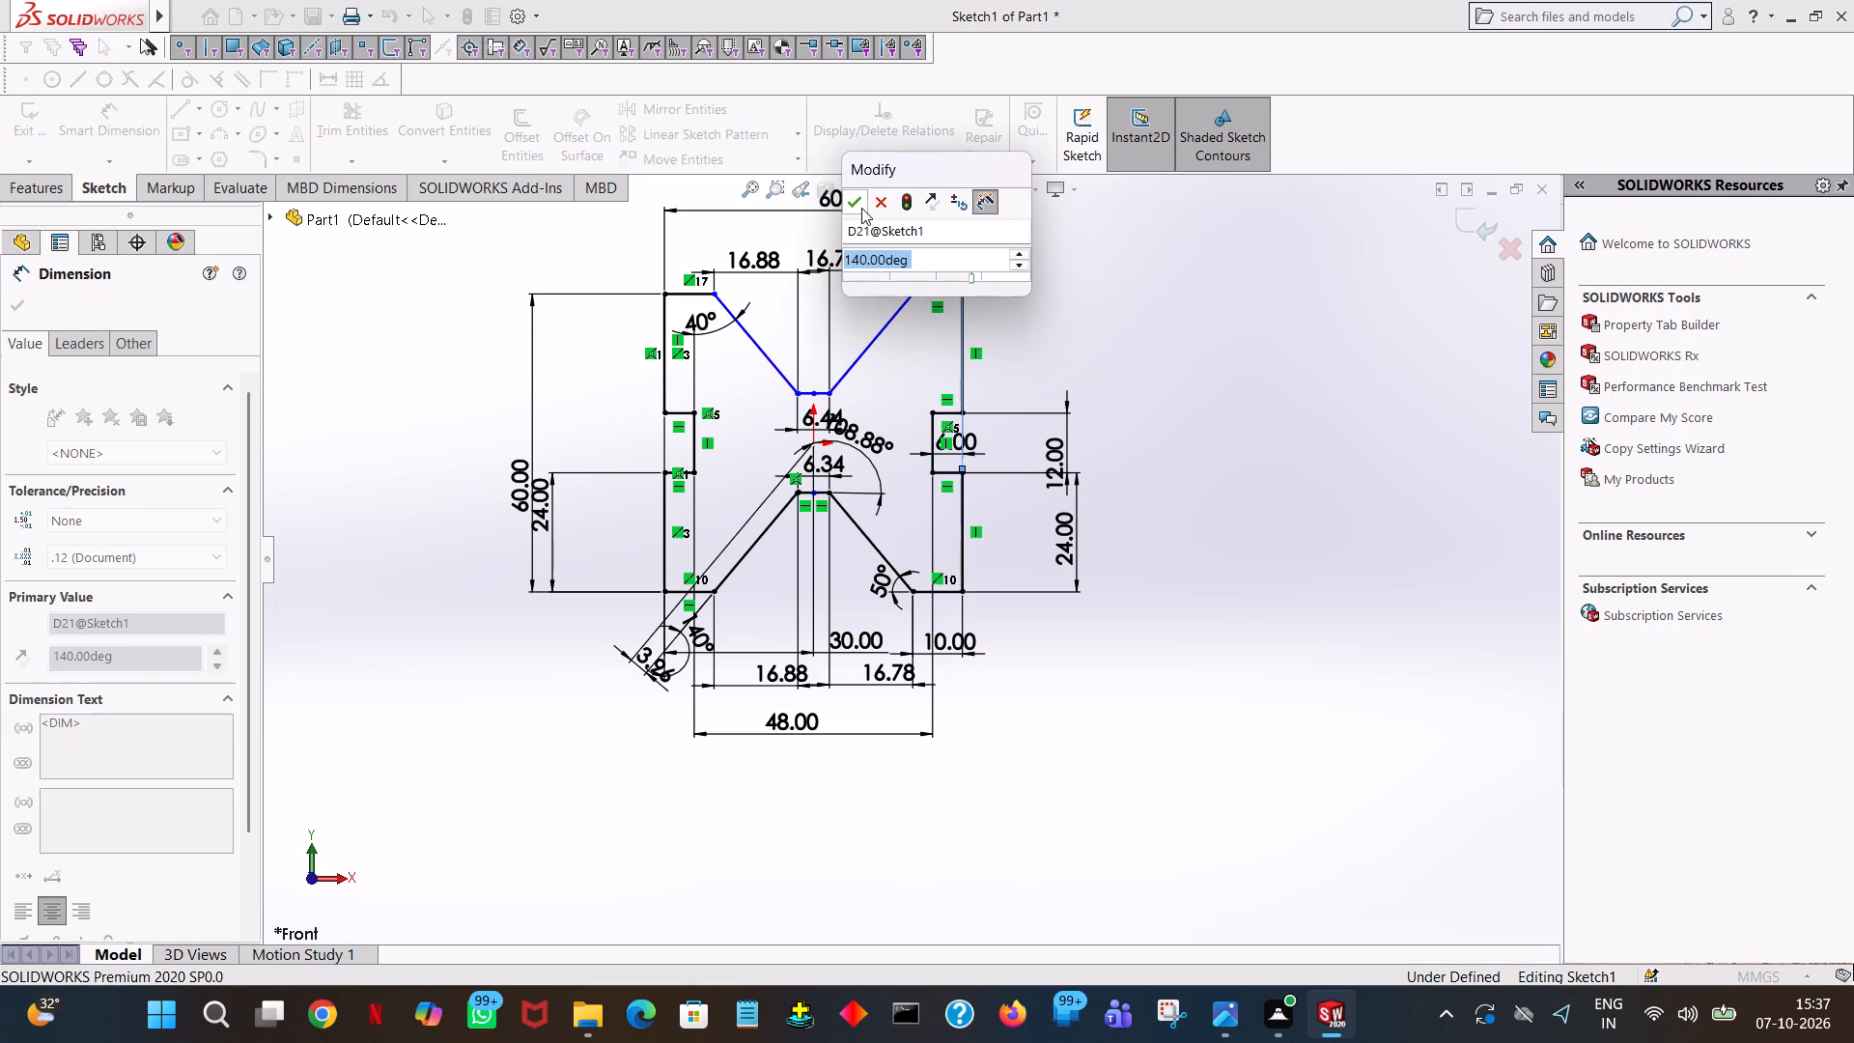
pyautogui.click(859, 205)
pyautogui.click(1274, 344)
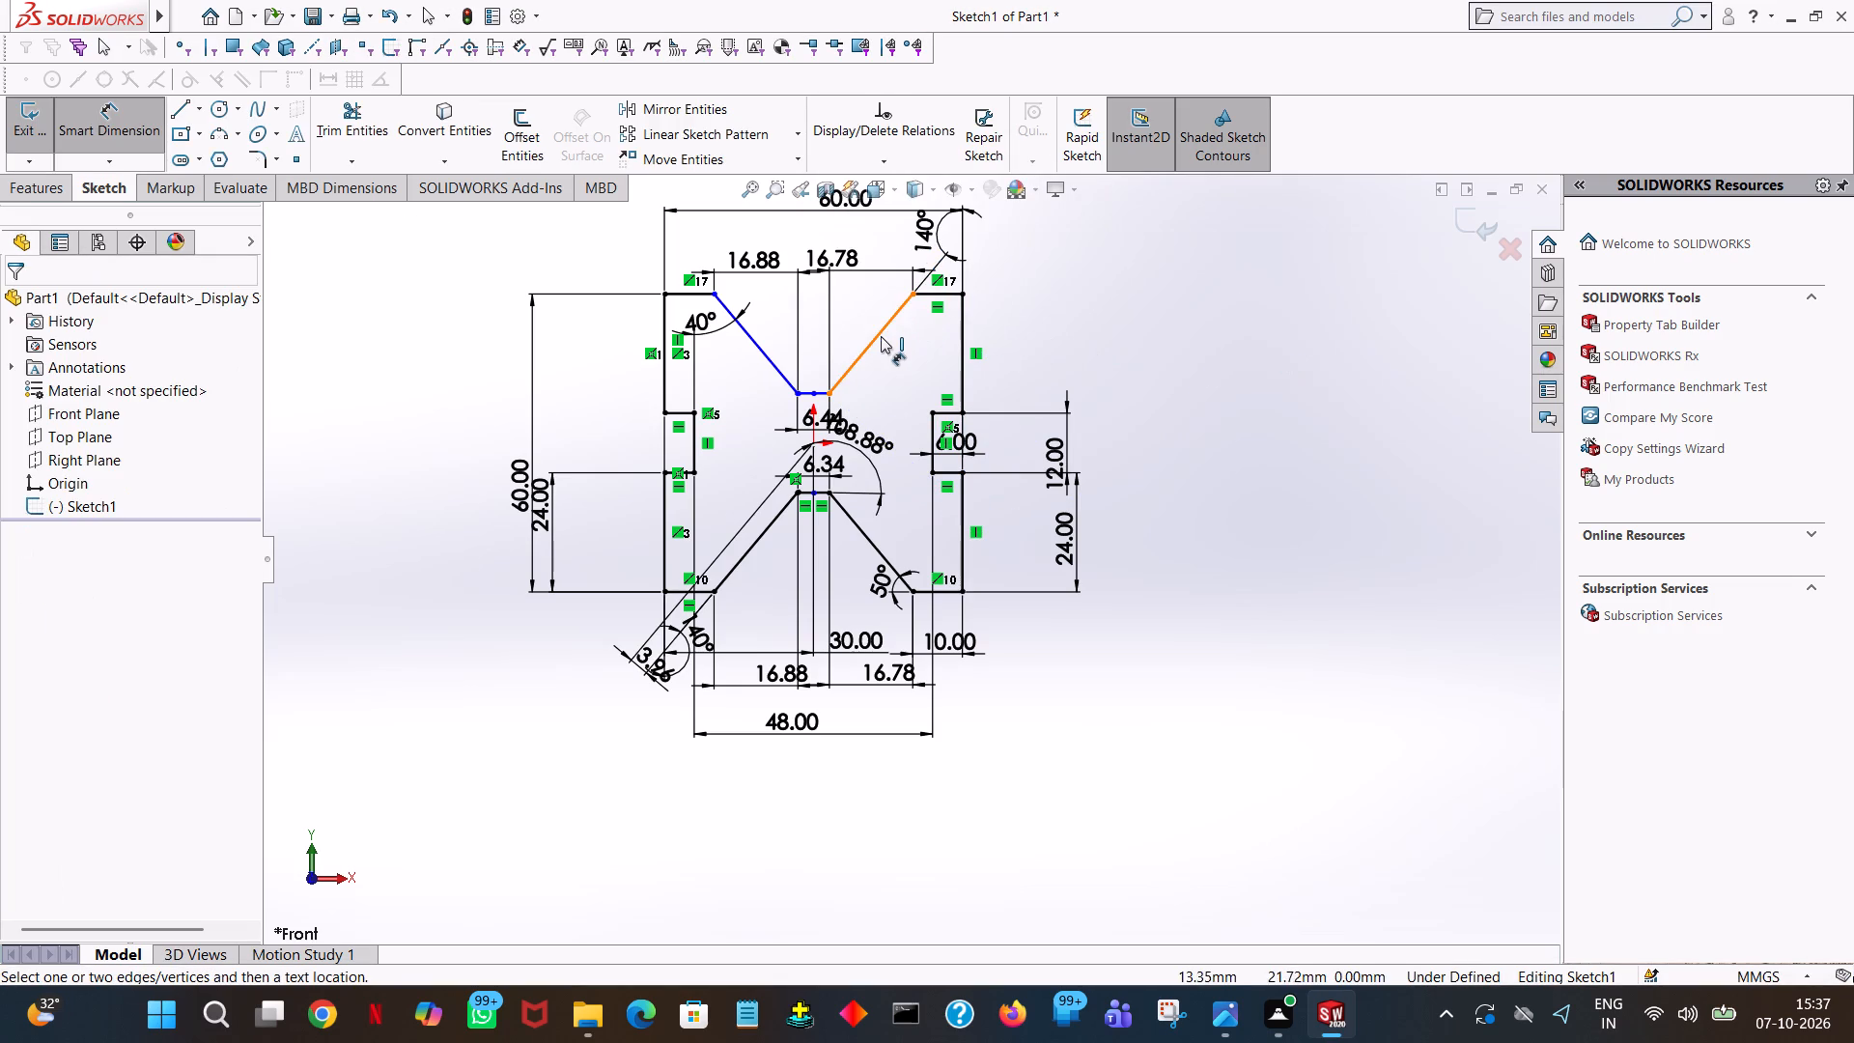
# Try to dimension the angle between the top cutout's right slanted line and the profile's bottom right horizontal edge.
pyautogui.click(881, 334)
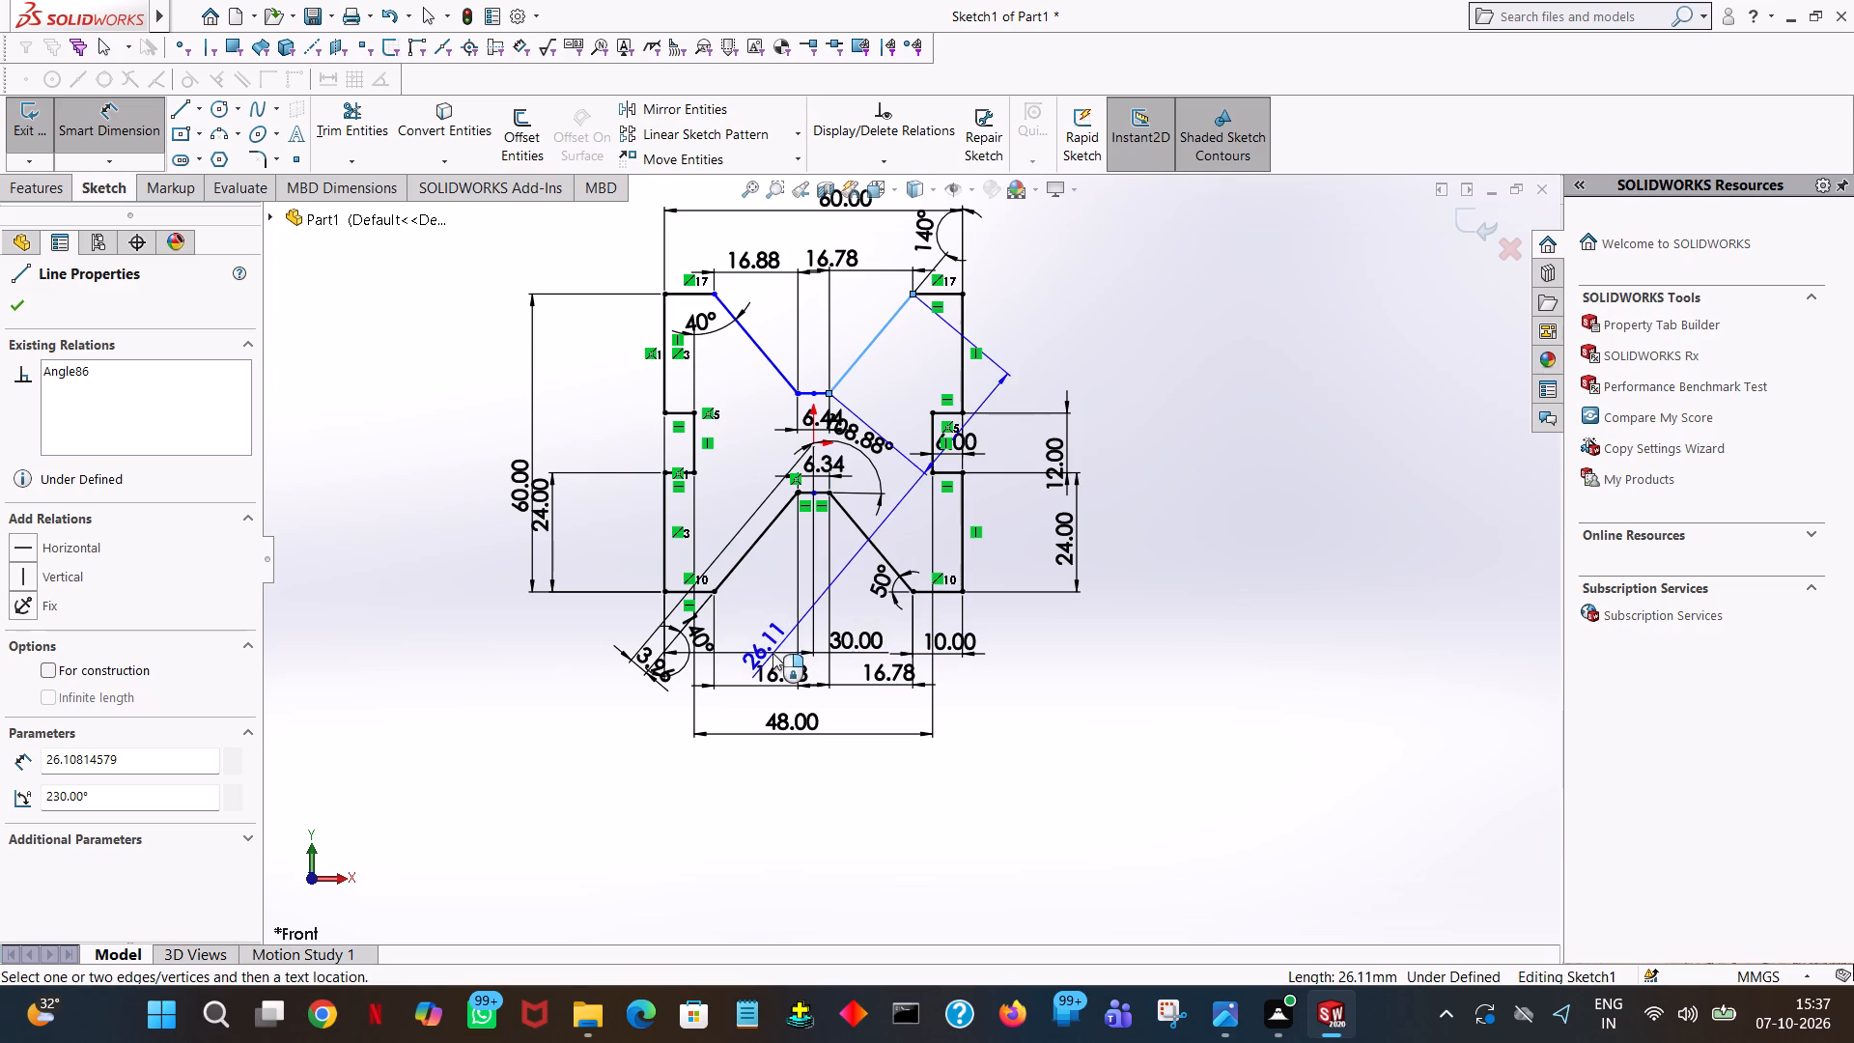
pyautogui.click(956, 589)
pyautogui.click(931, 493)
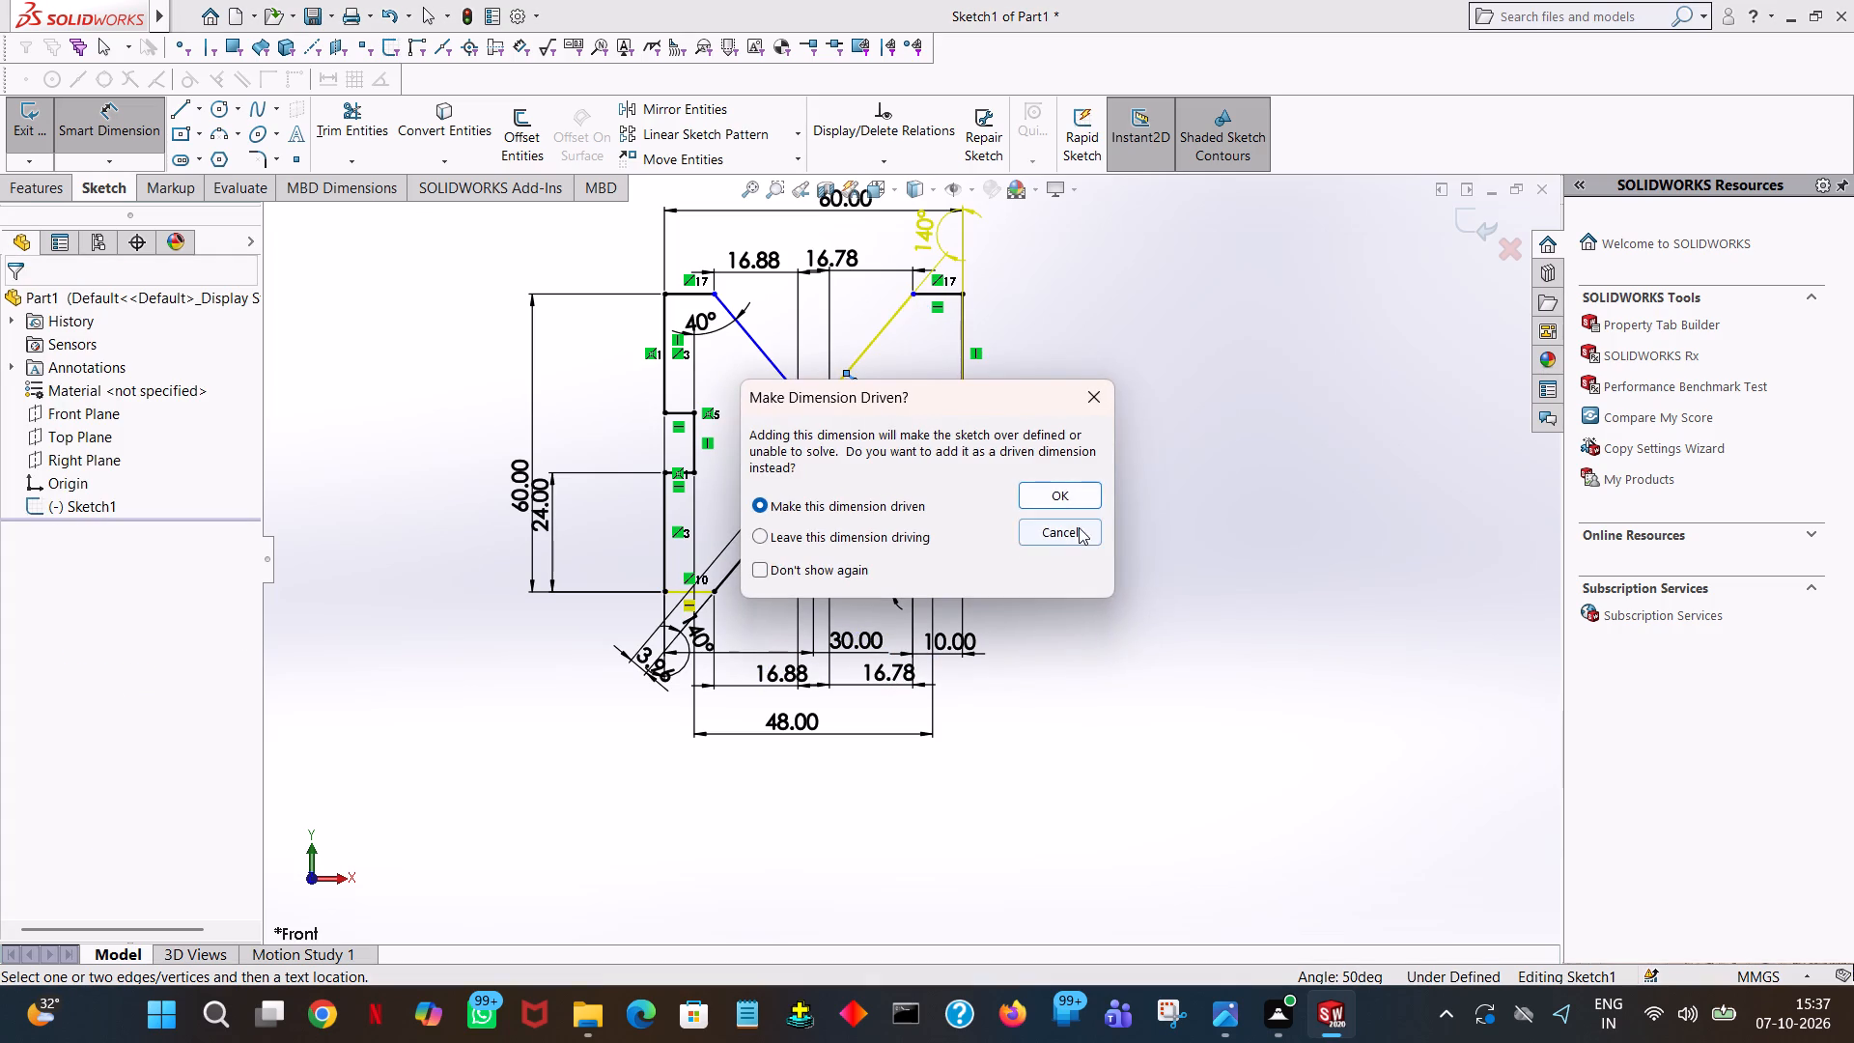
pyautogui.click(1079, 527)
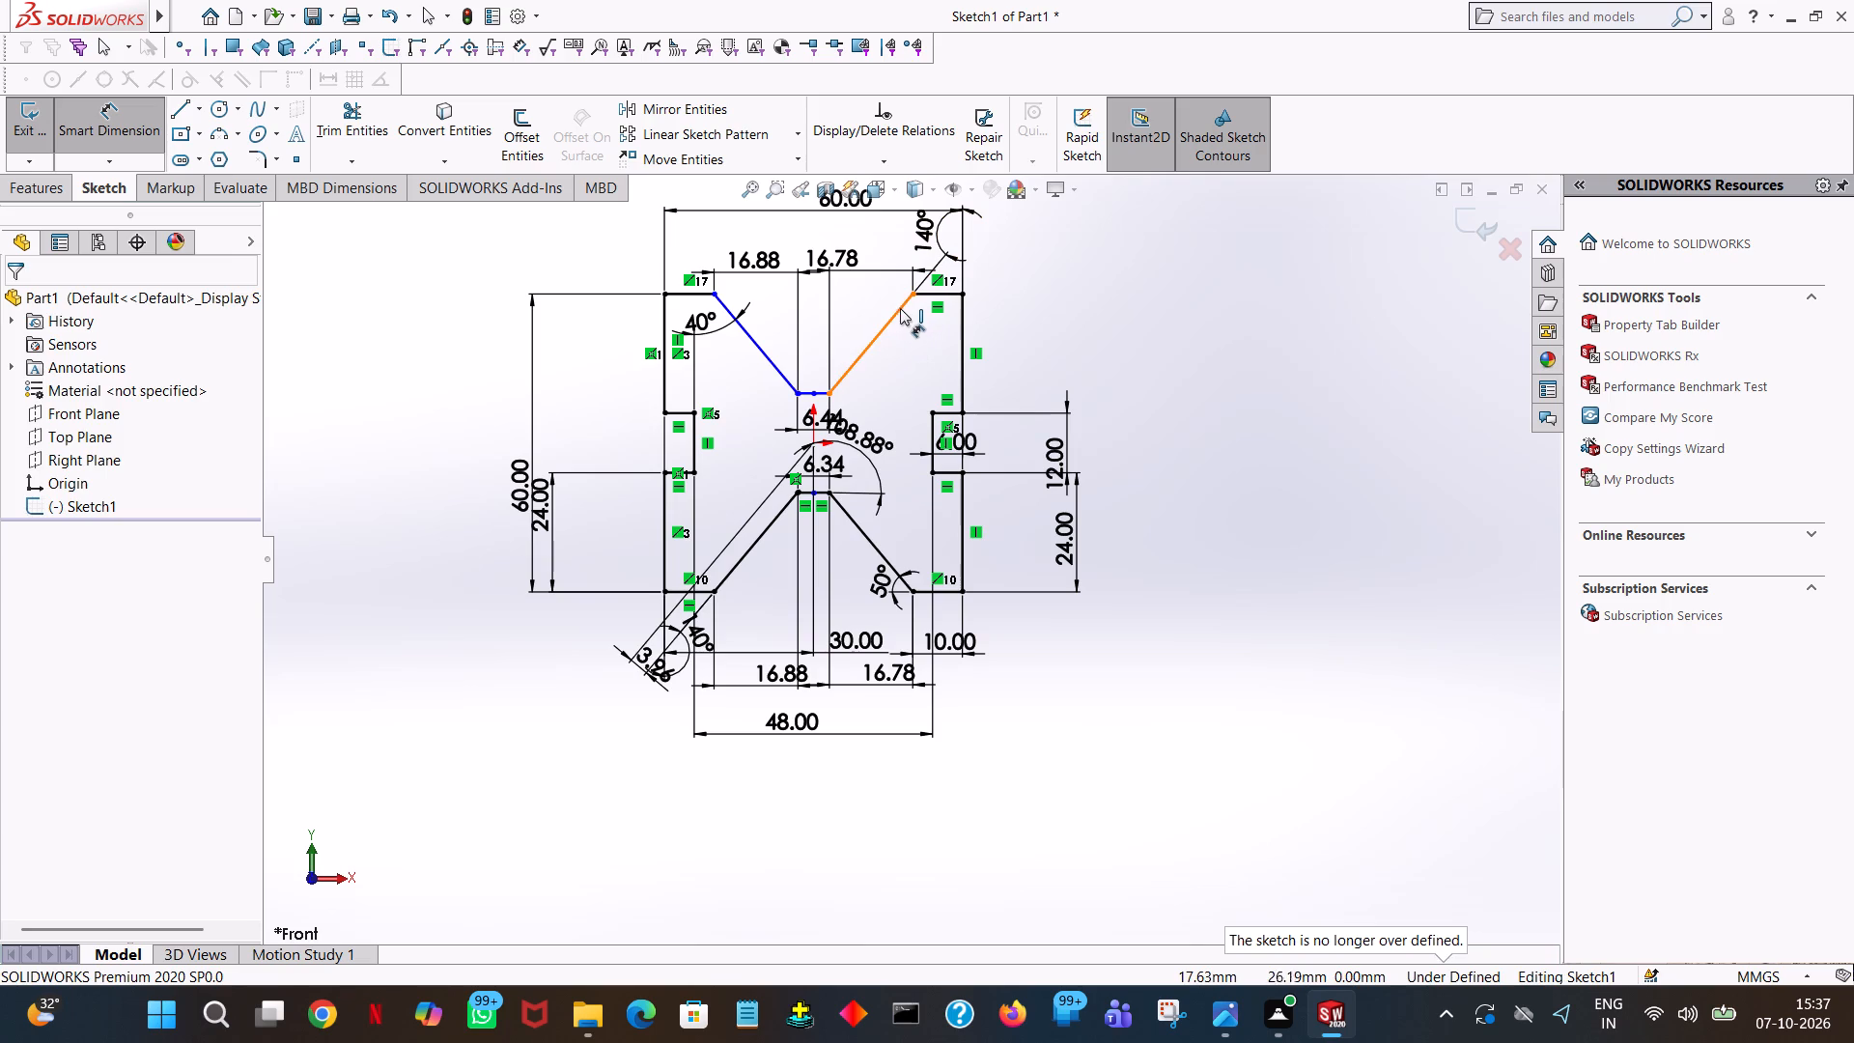
# Dimension the perpendicular distance between the top cutout's right slanted line and the origin.
pyautogui.click(899, 307)
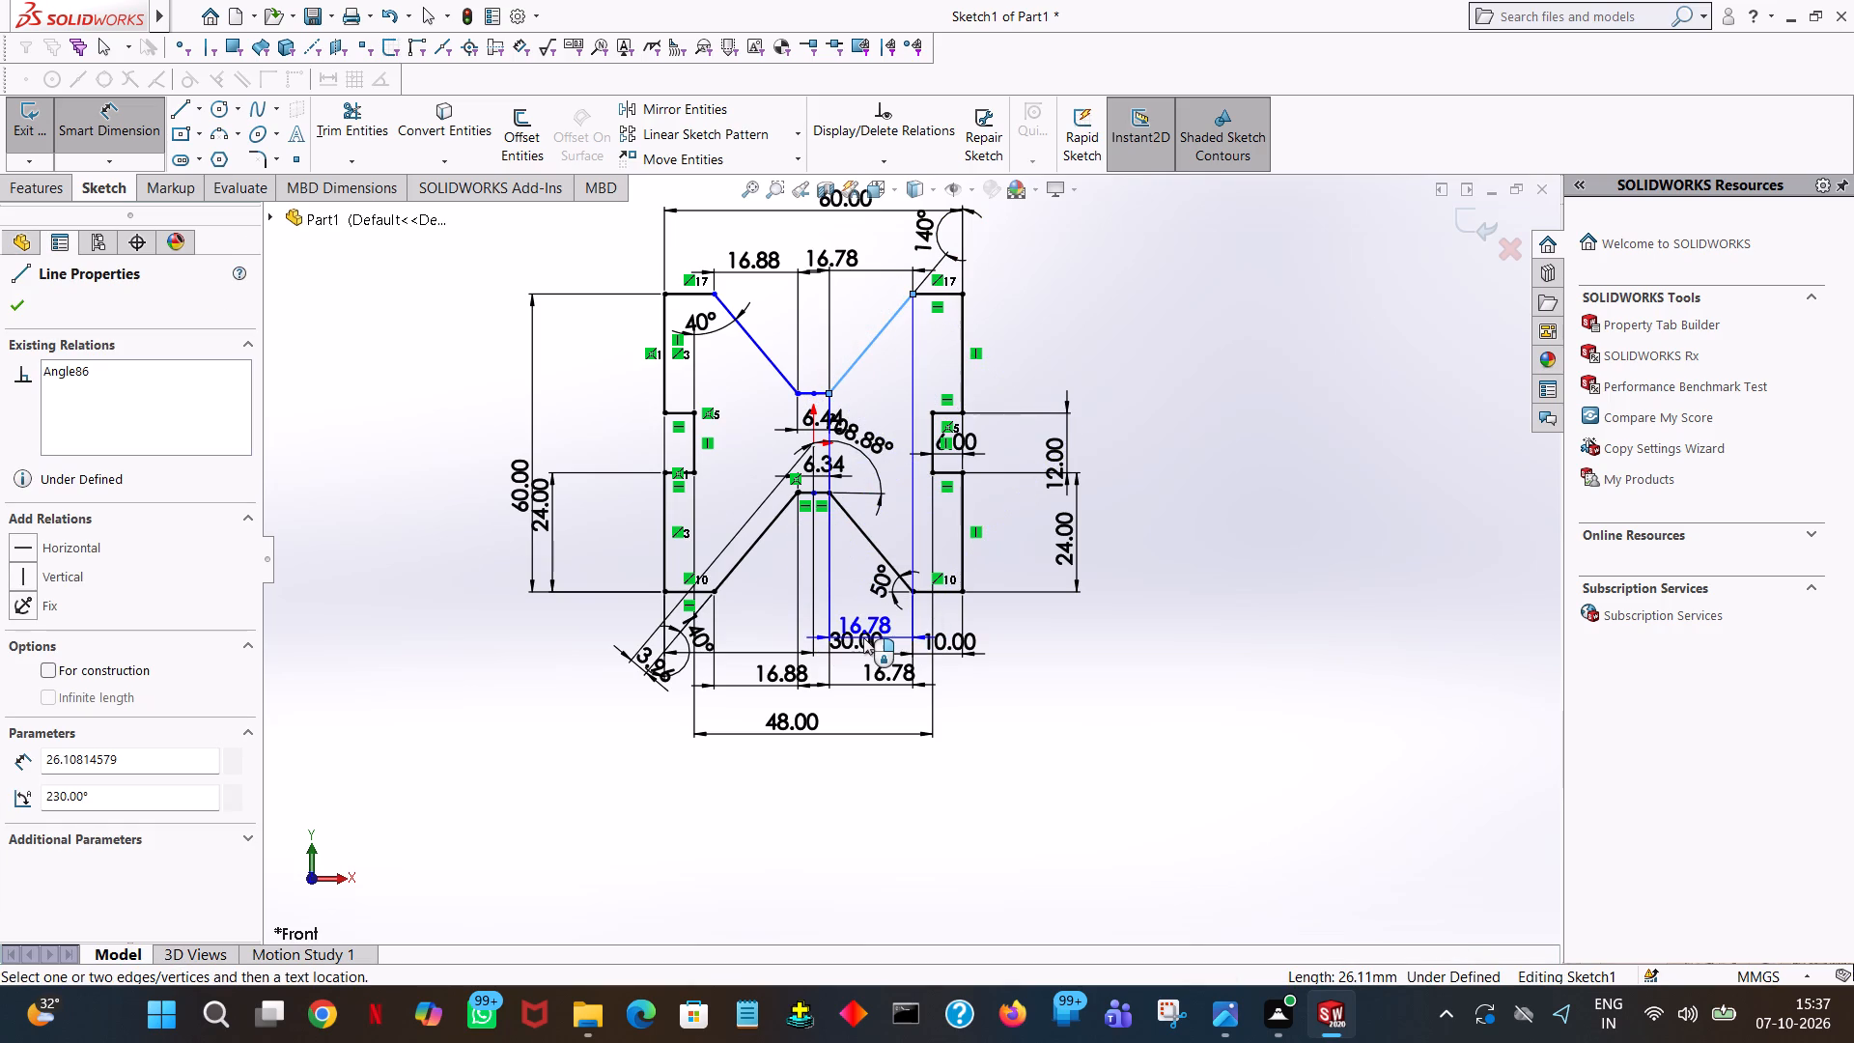
pyautogui.click(812, 444)
pyautogui.click(881, 396)
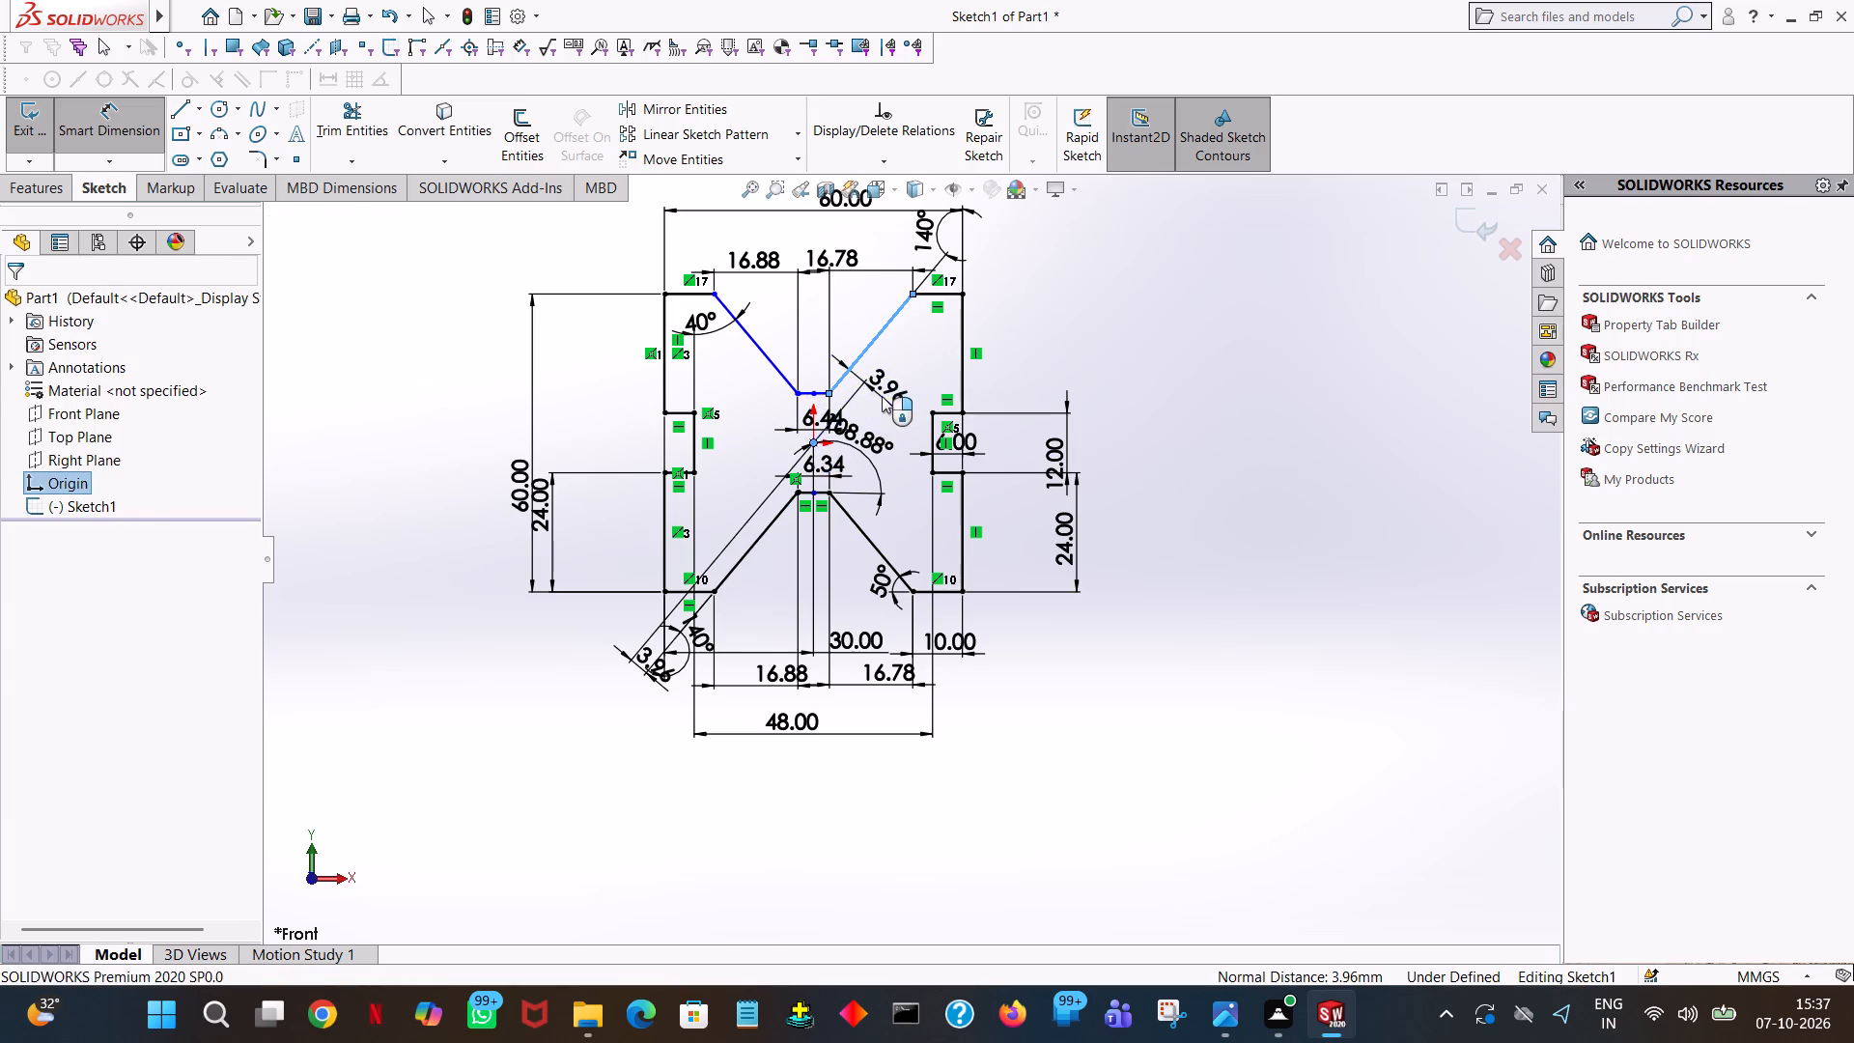
pyautogui.click(800, 370)
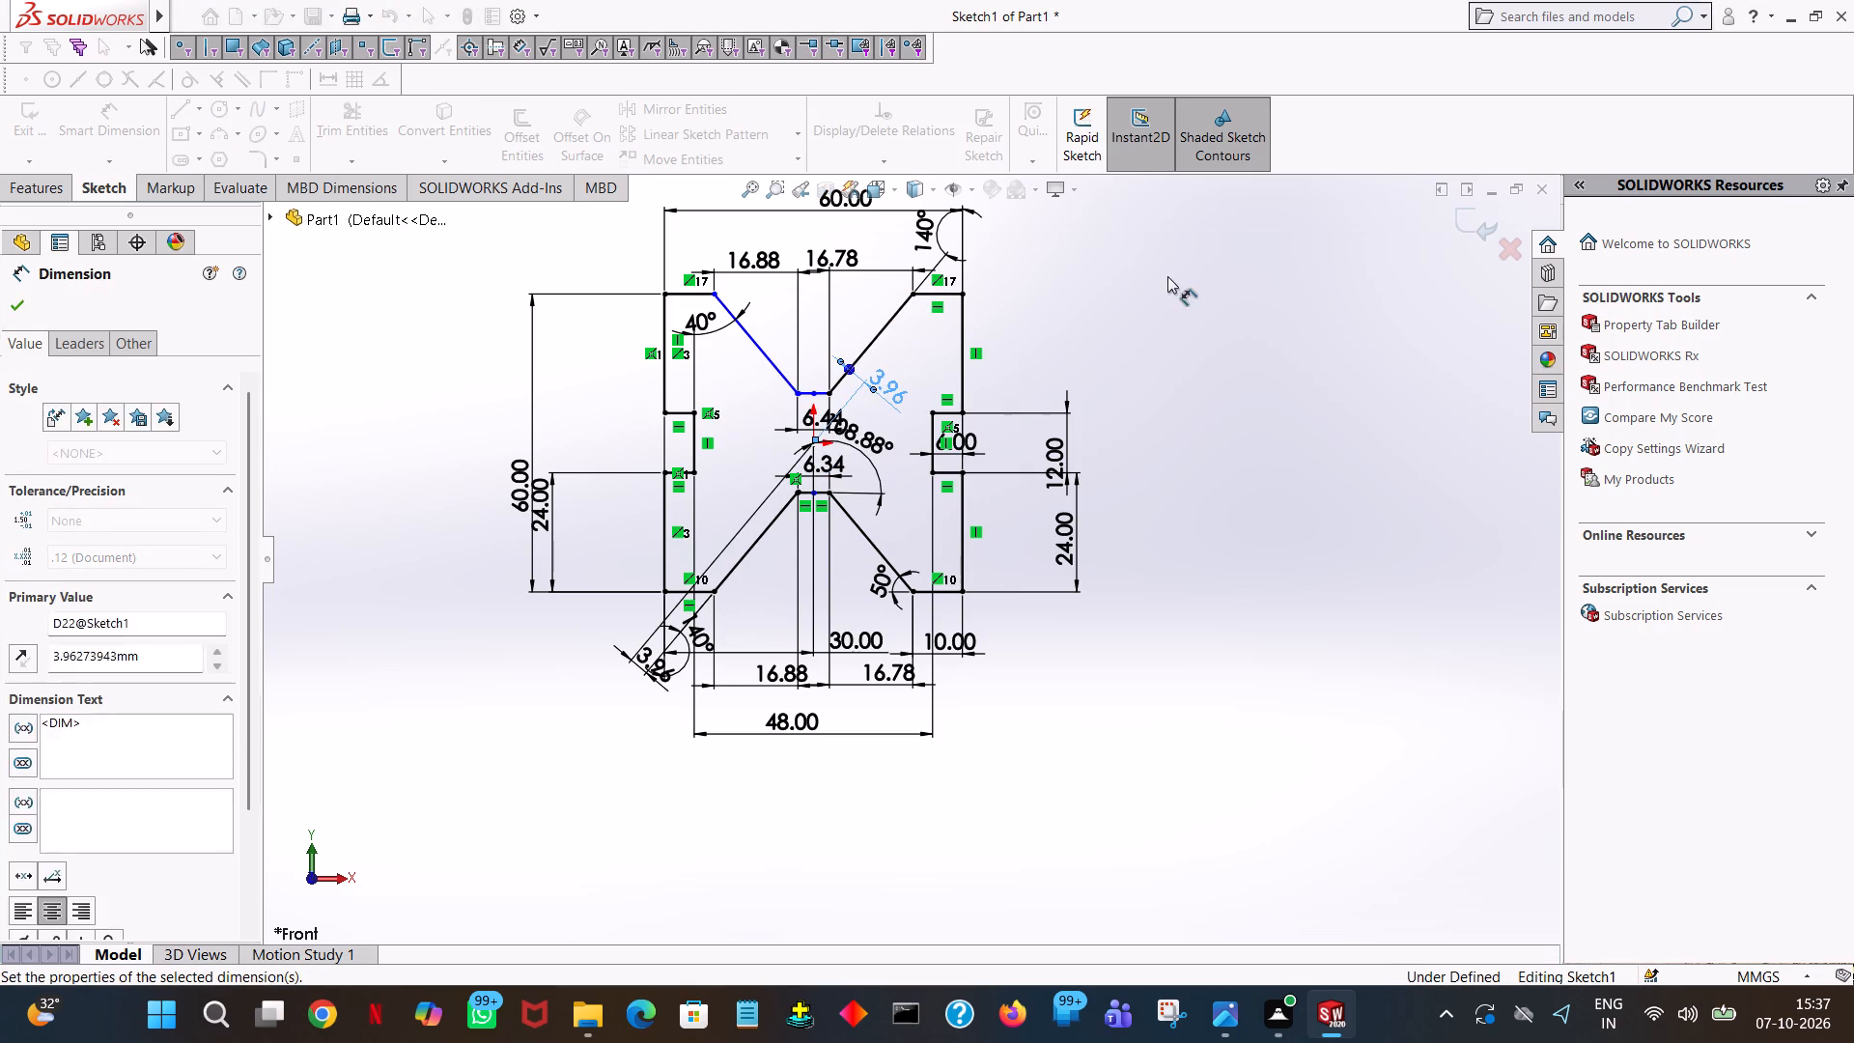
pyautogui.click(1167, 276)
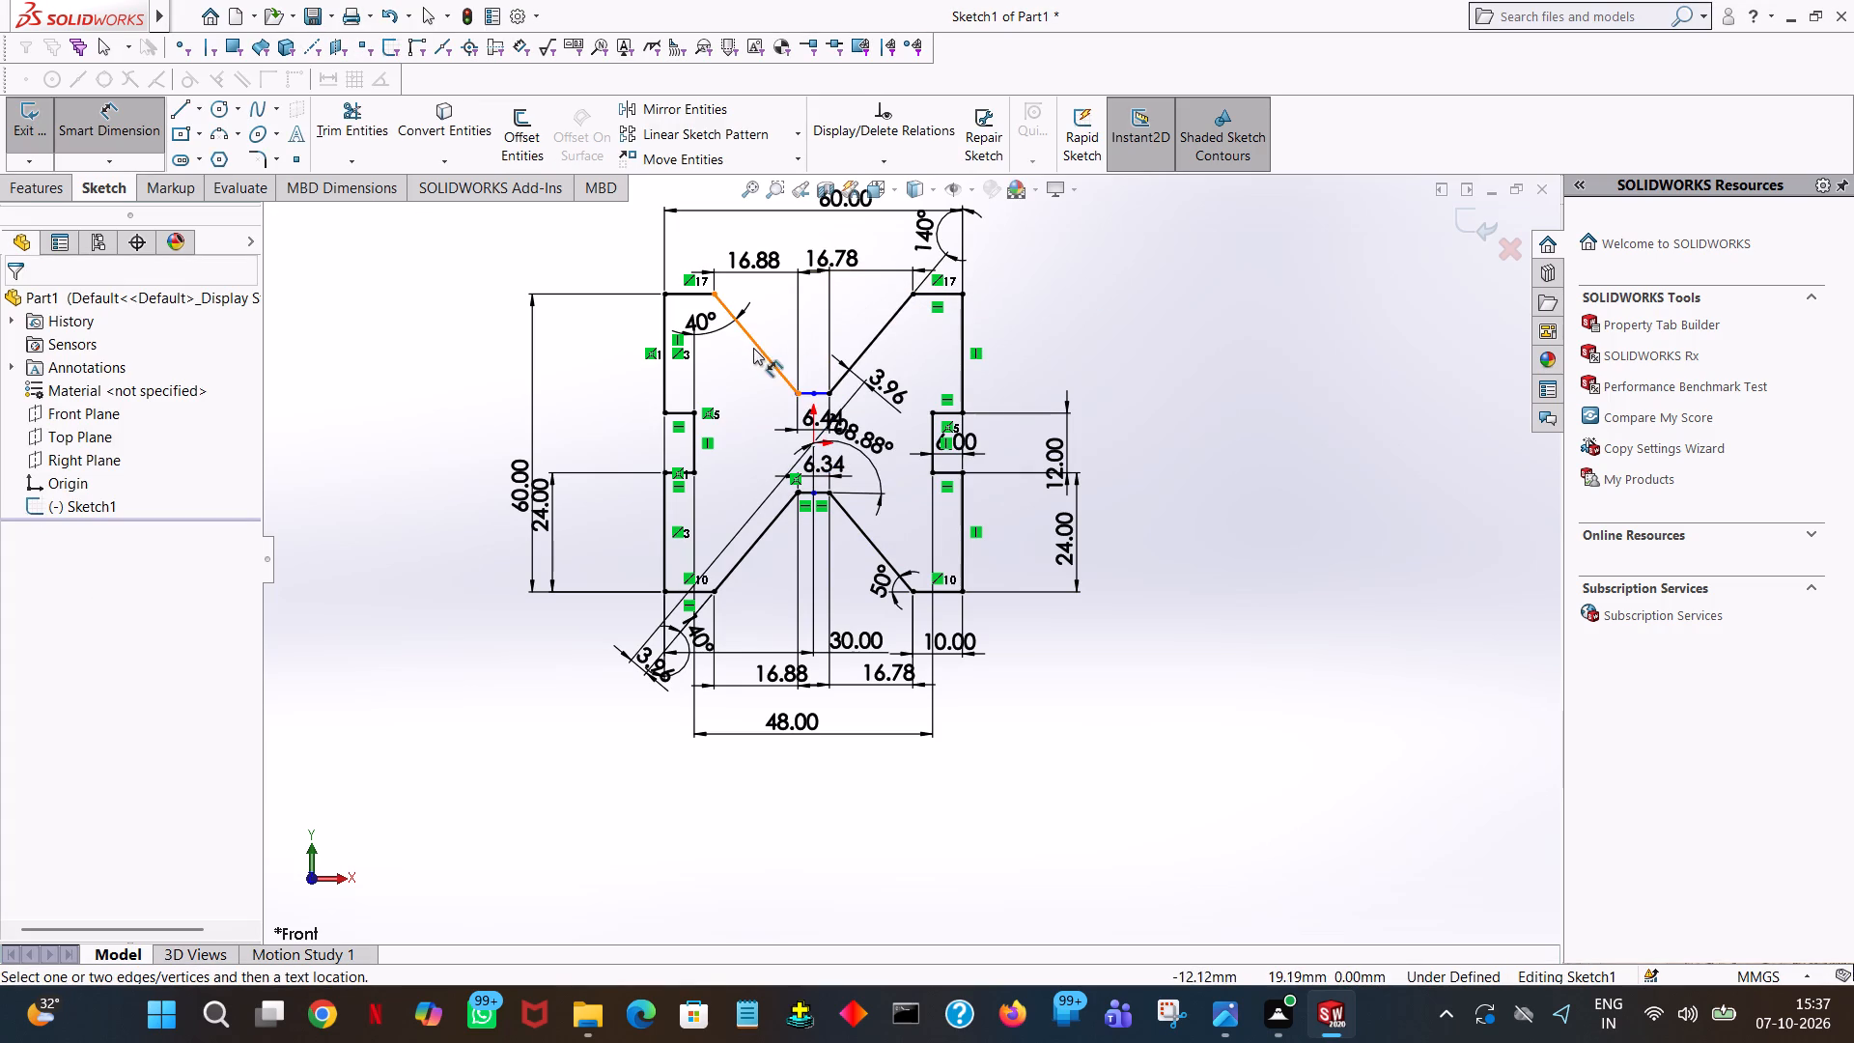
# Dimension the perpendicular distance between the top cutout's left slanted line and the origin.
pyautogui.click(757, 347)
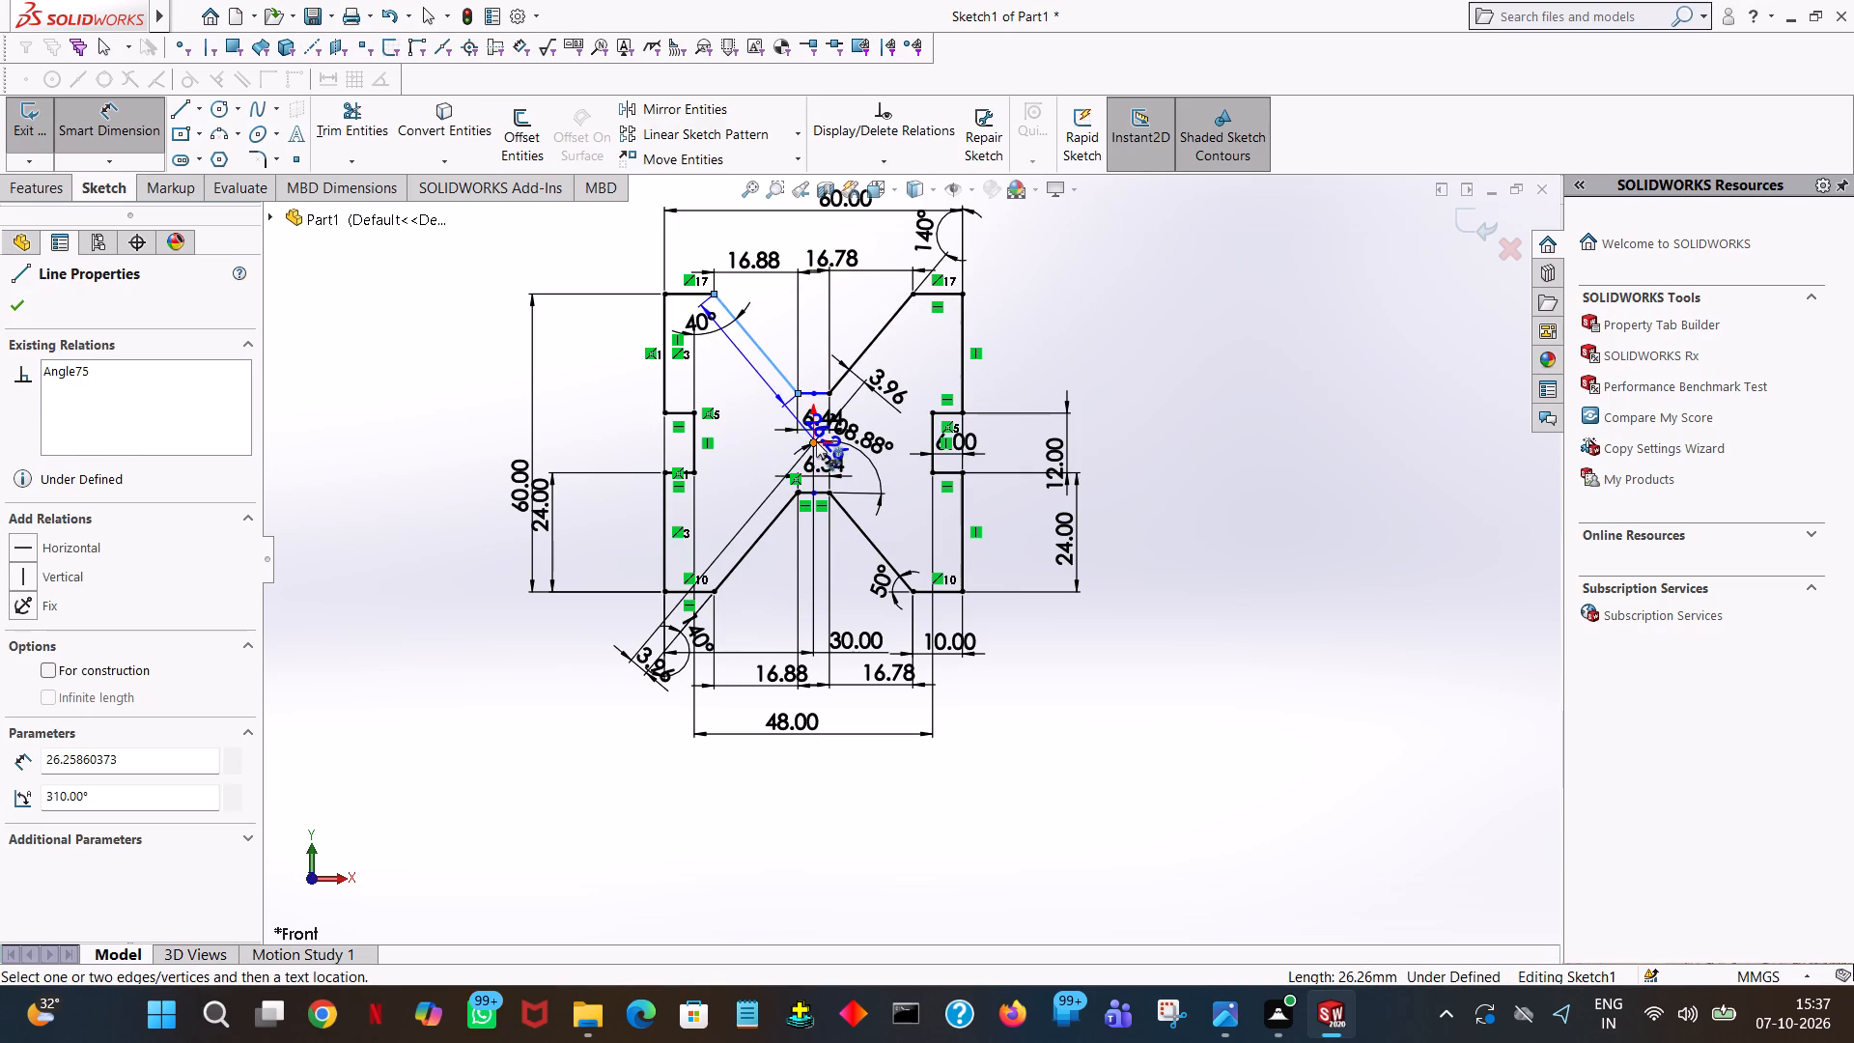
pyautogui.click(815, 439)
pyautogui.click(774, 459)
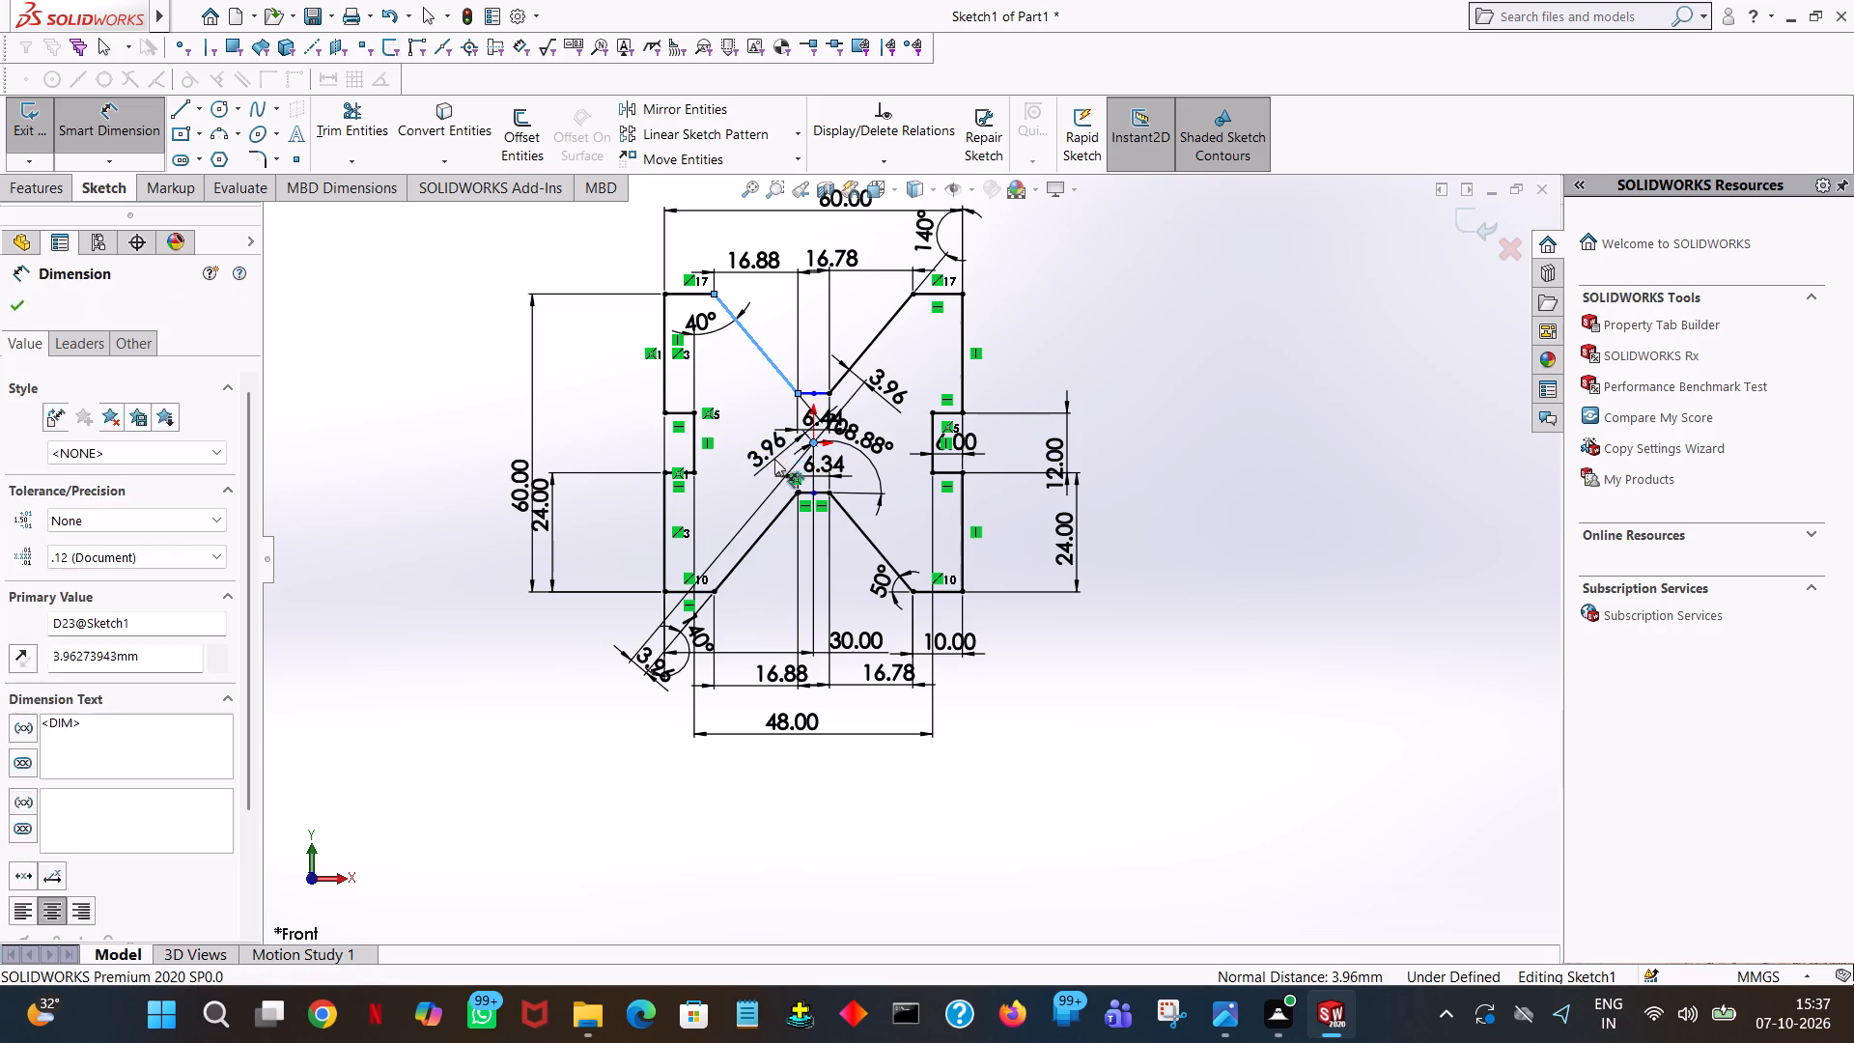
pyautogui.click(683, 427)
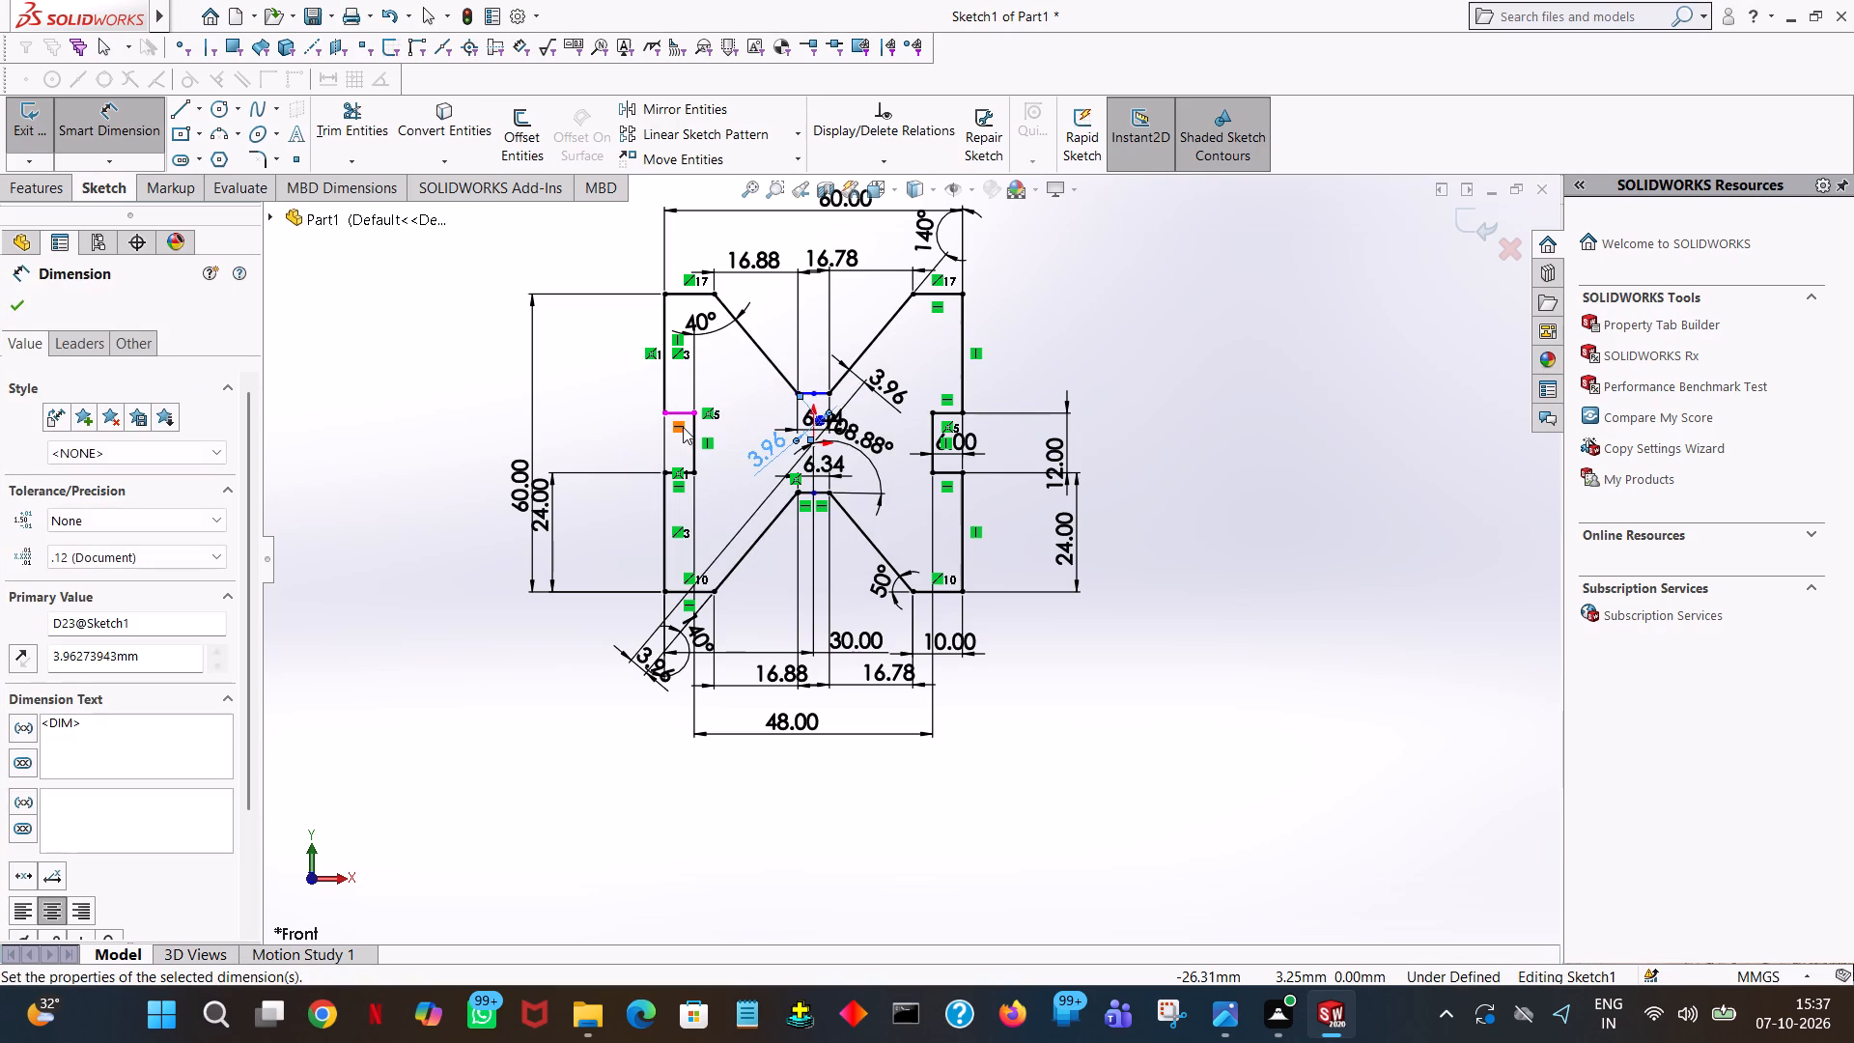
pyautogui.click(1035, 273)
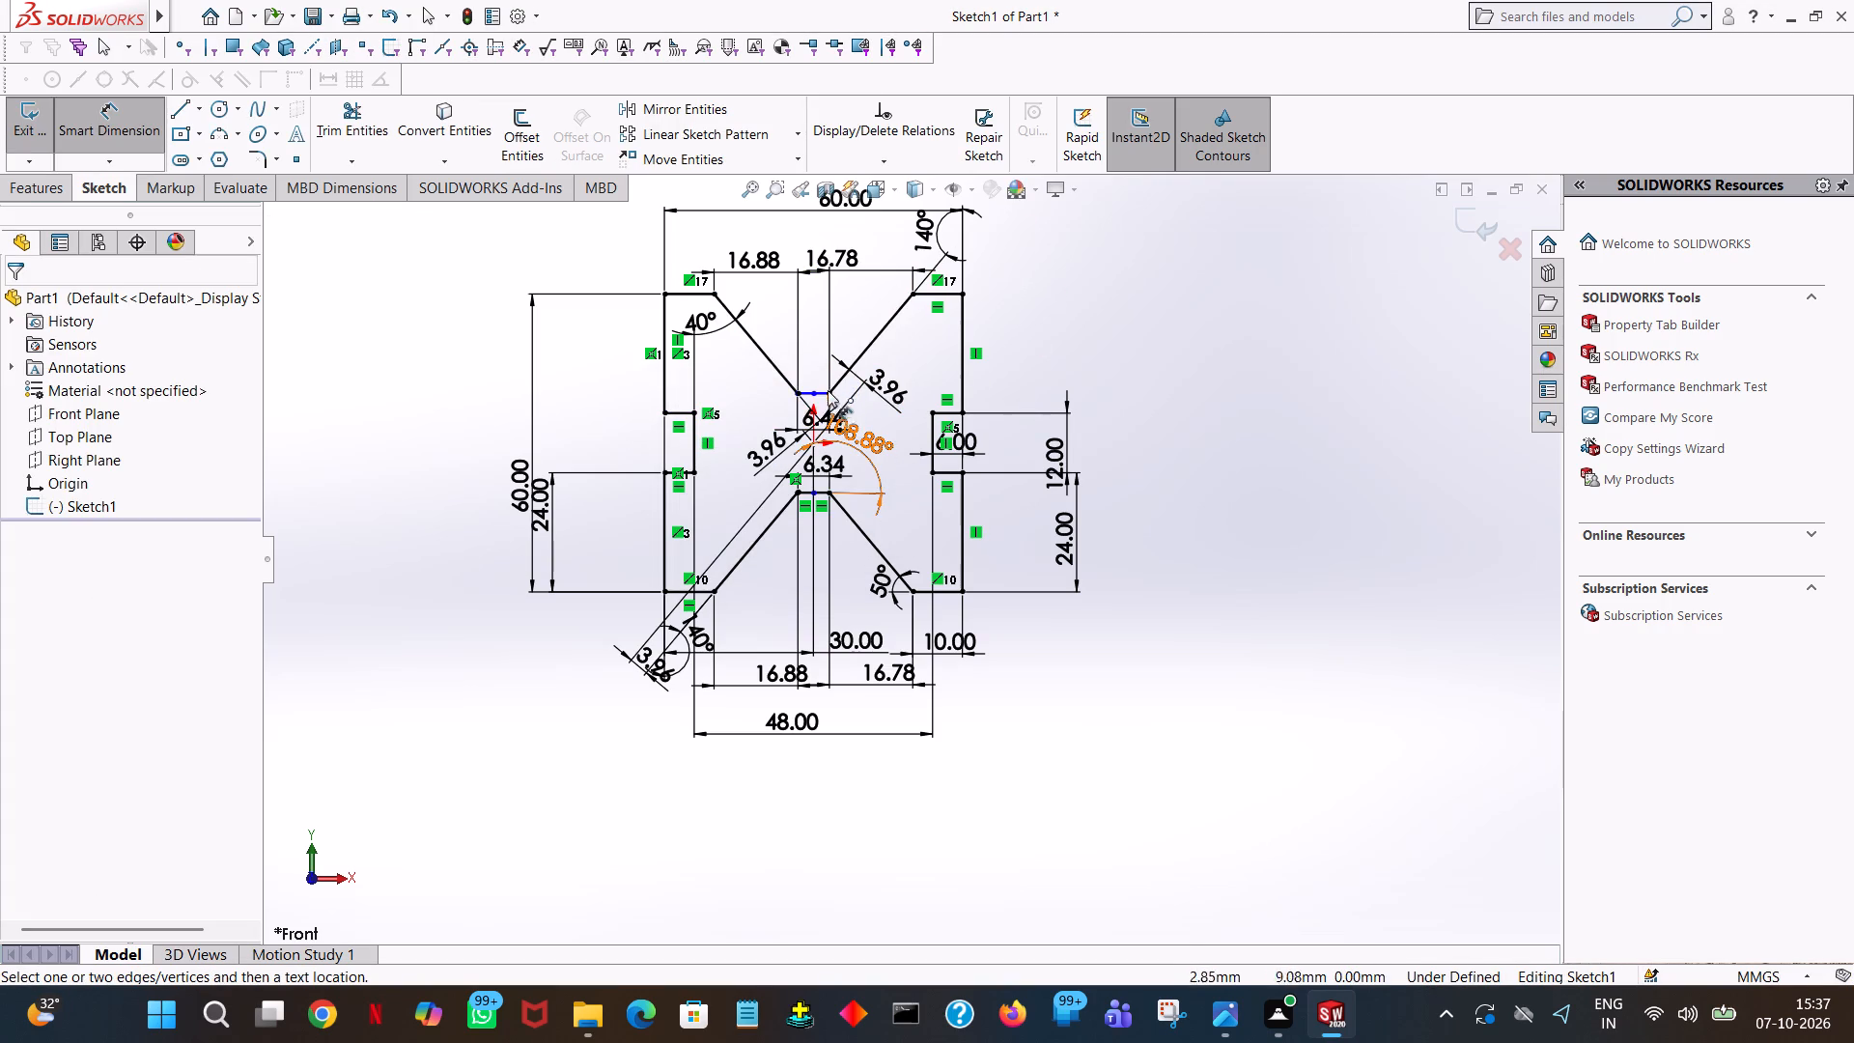
# Add a three-point angle dimension using the top cutout's right inner corner, its left inner corner and the origin.
pyautogui.click(829, 389)
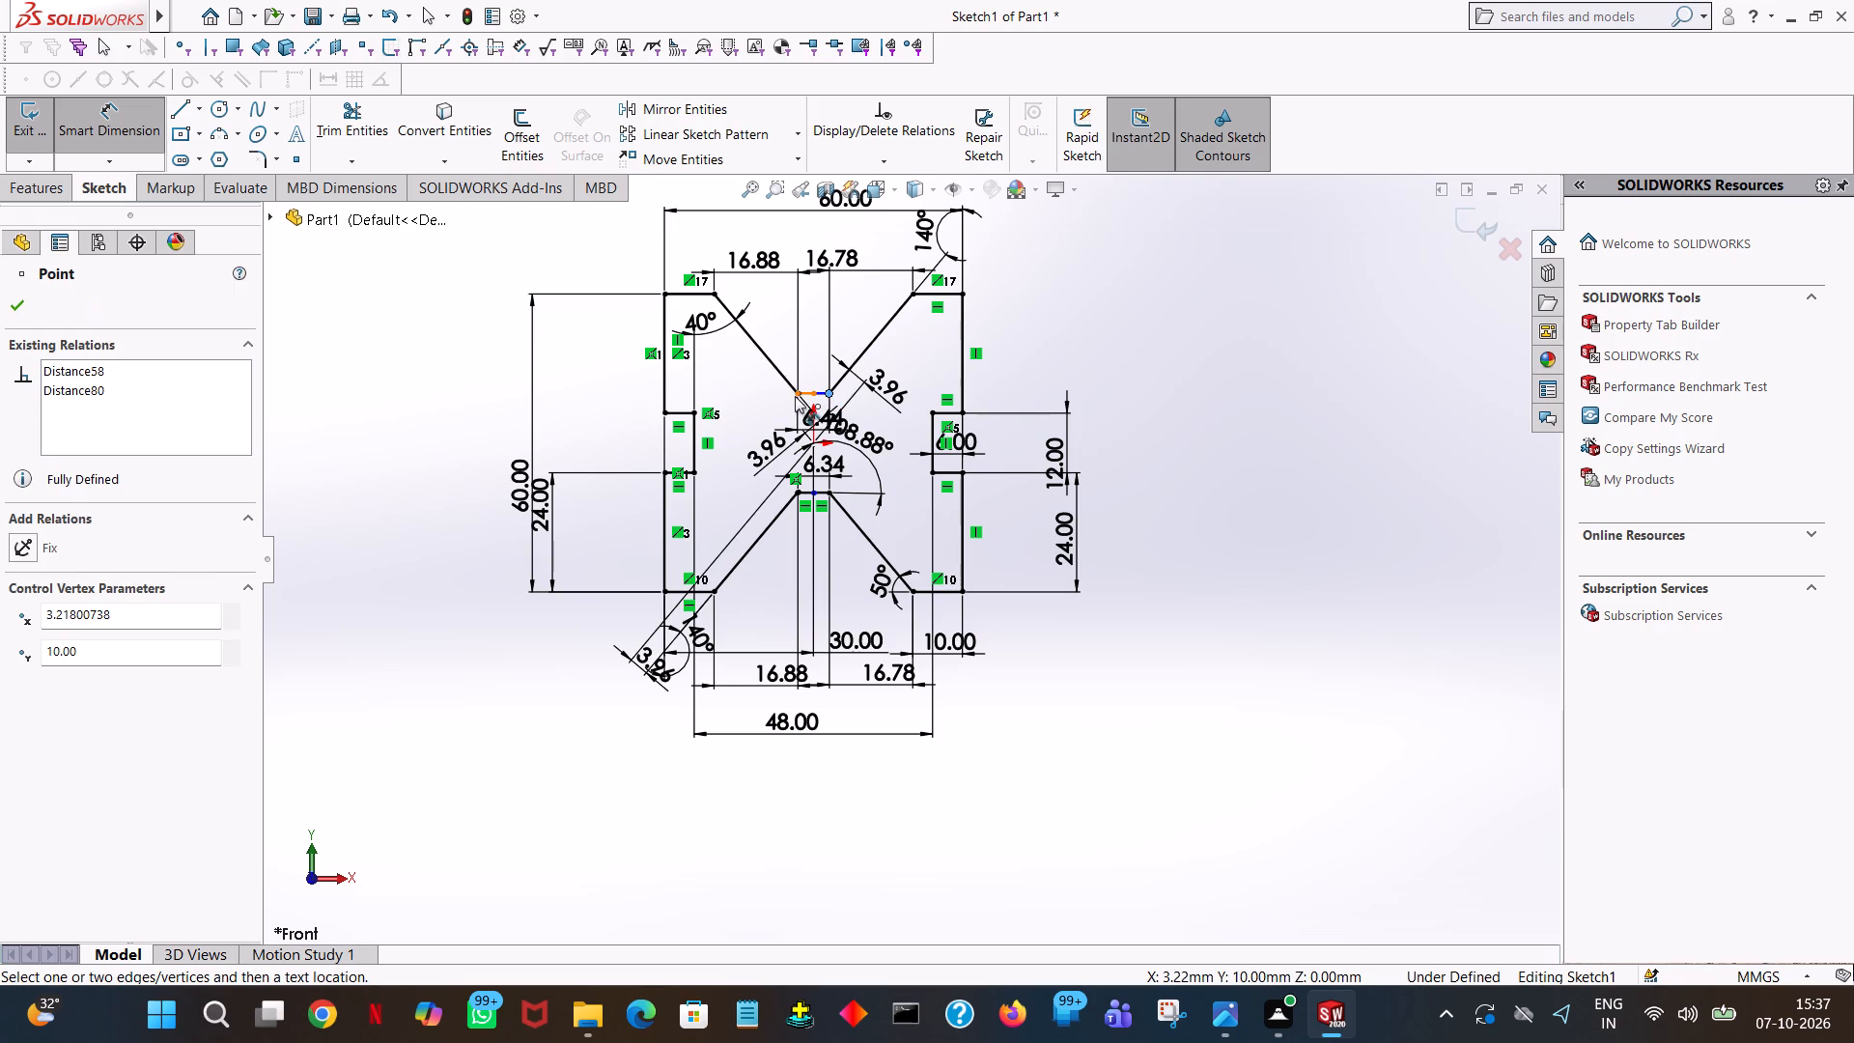
pyautogui.click(795, 396)
pyautogui.click(814, 440)
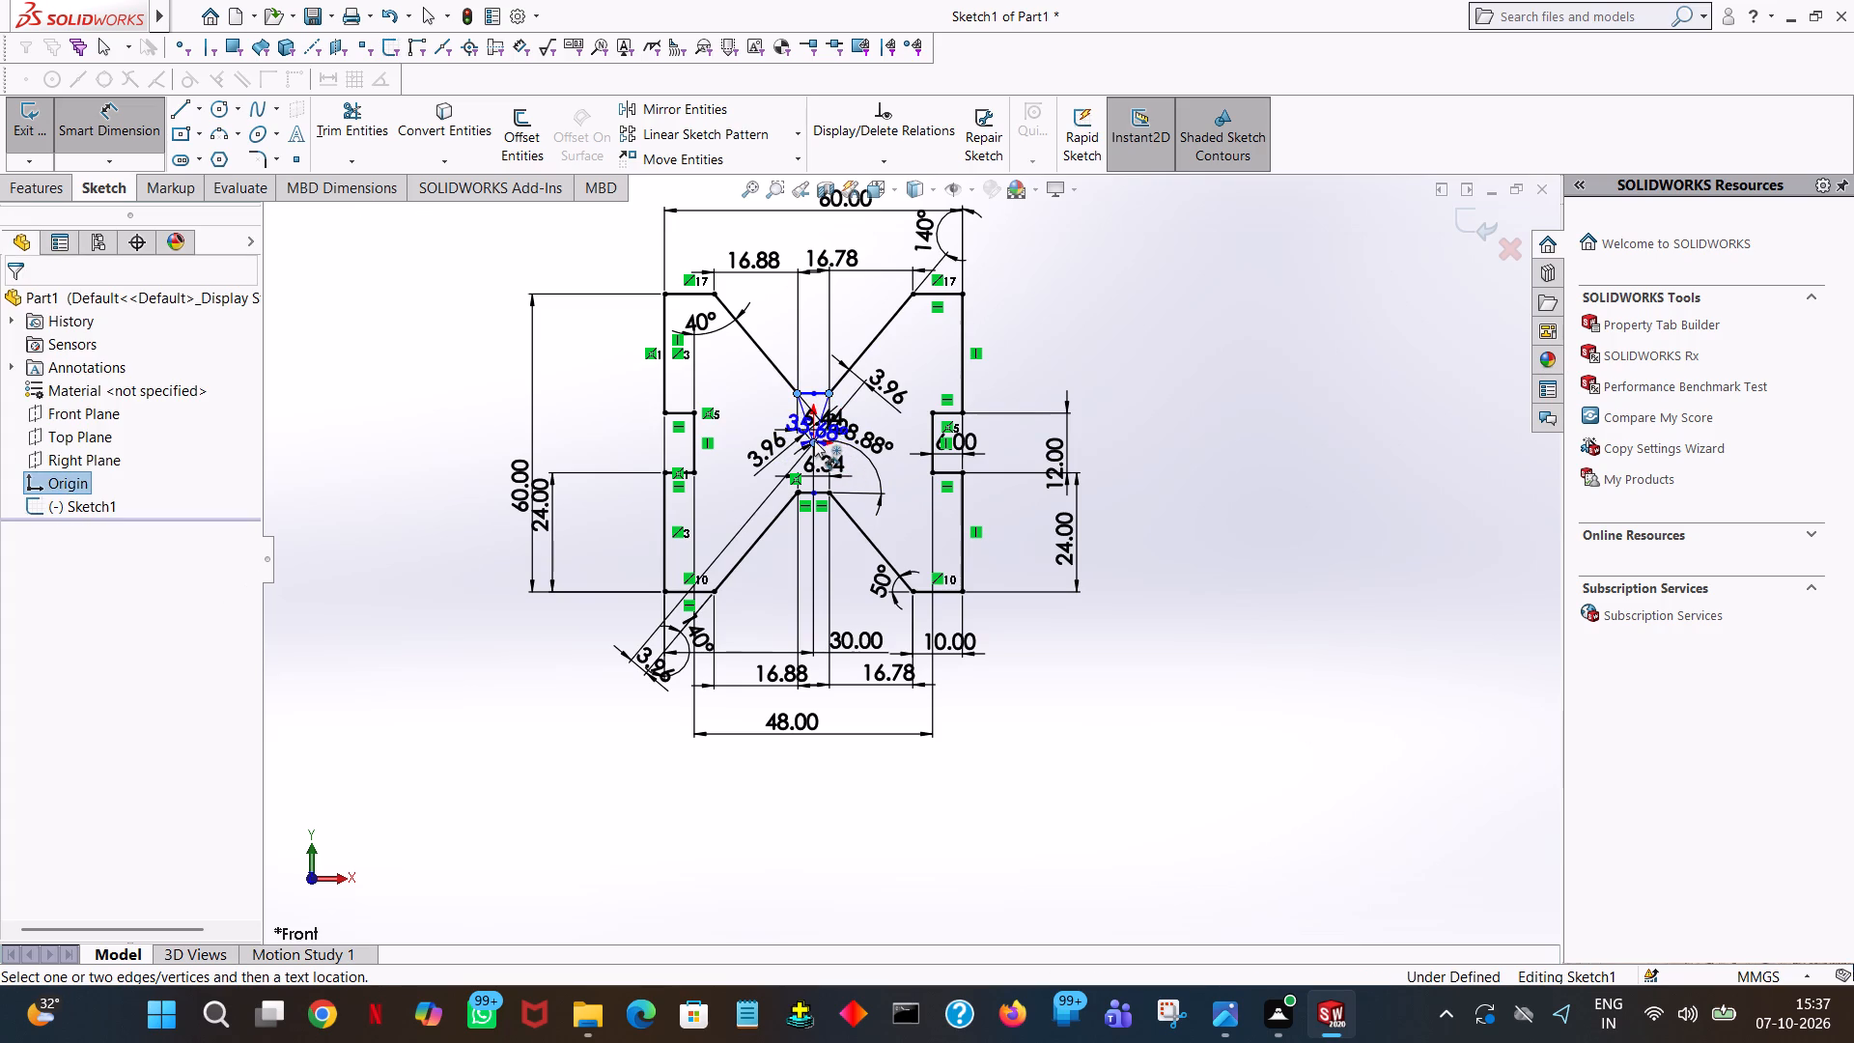
pyautogui.click(873, 441)
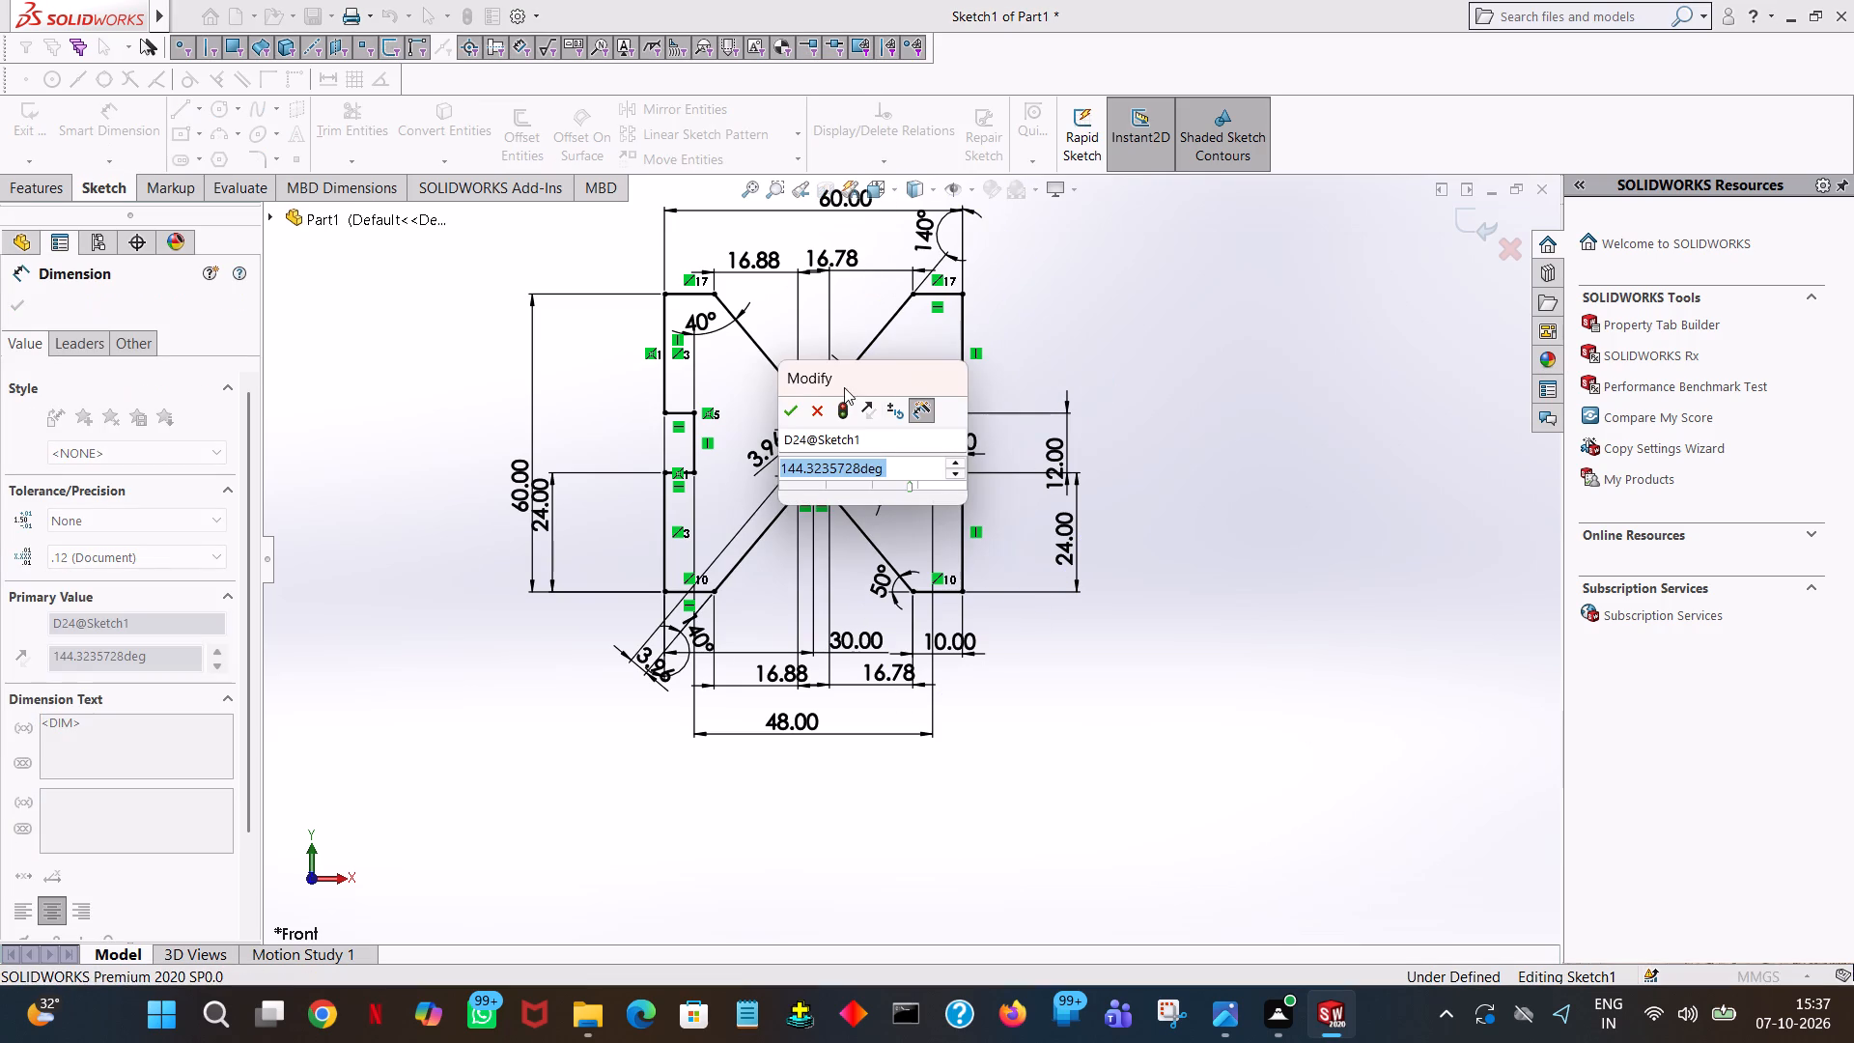
pyautogui.click(783, 412)
pyautogui.click(1110, 309)
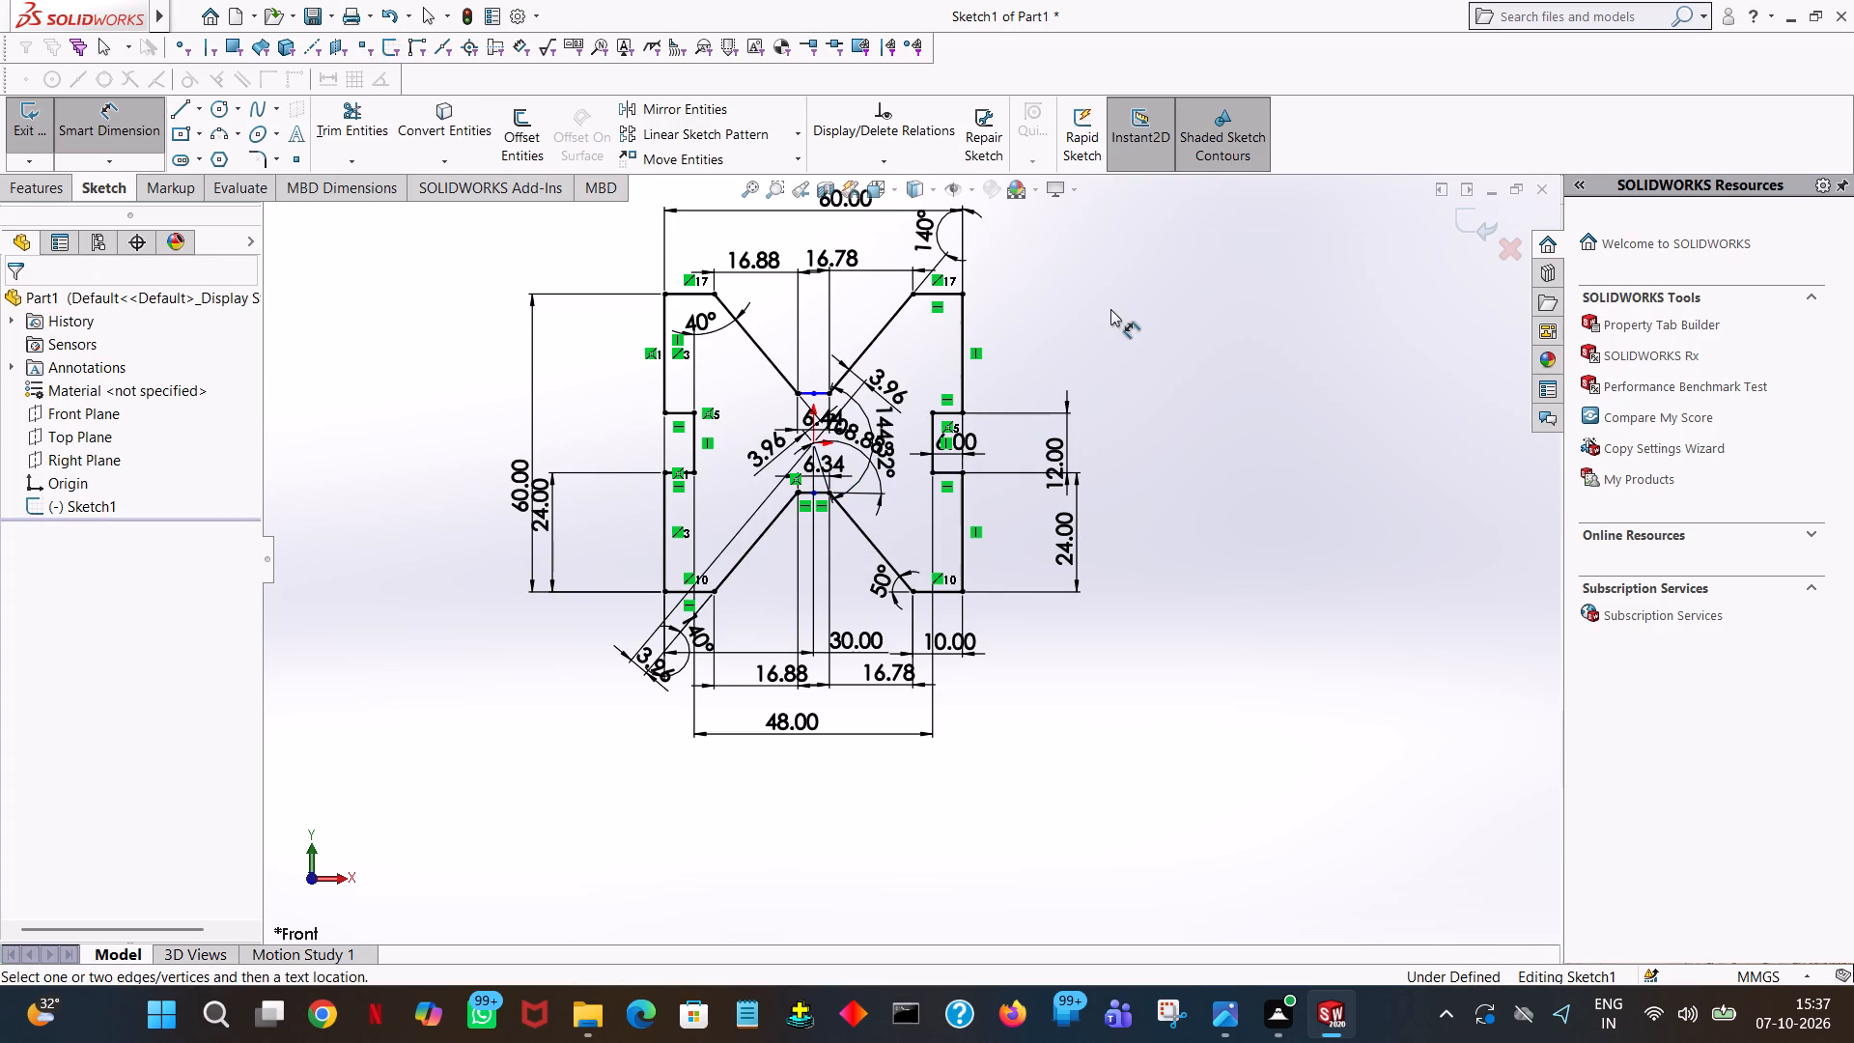
pyautogui.click(552, 415)
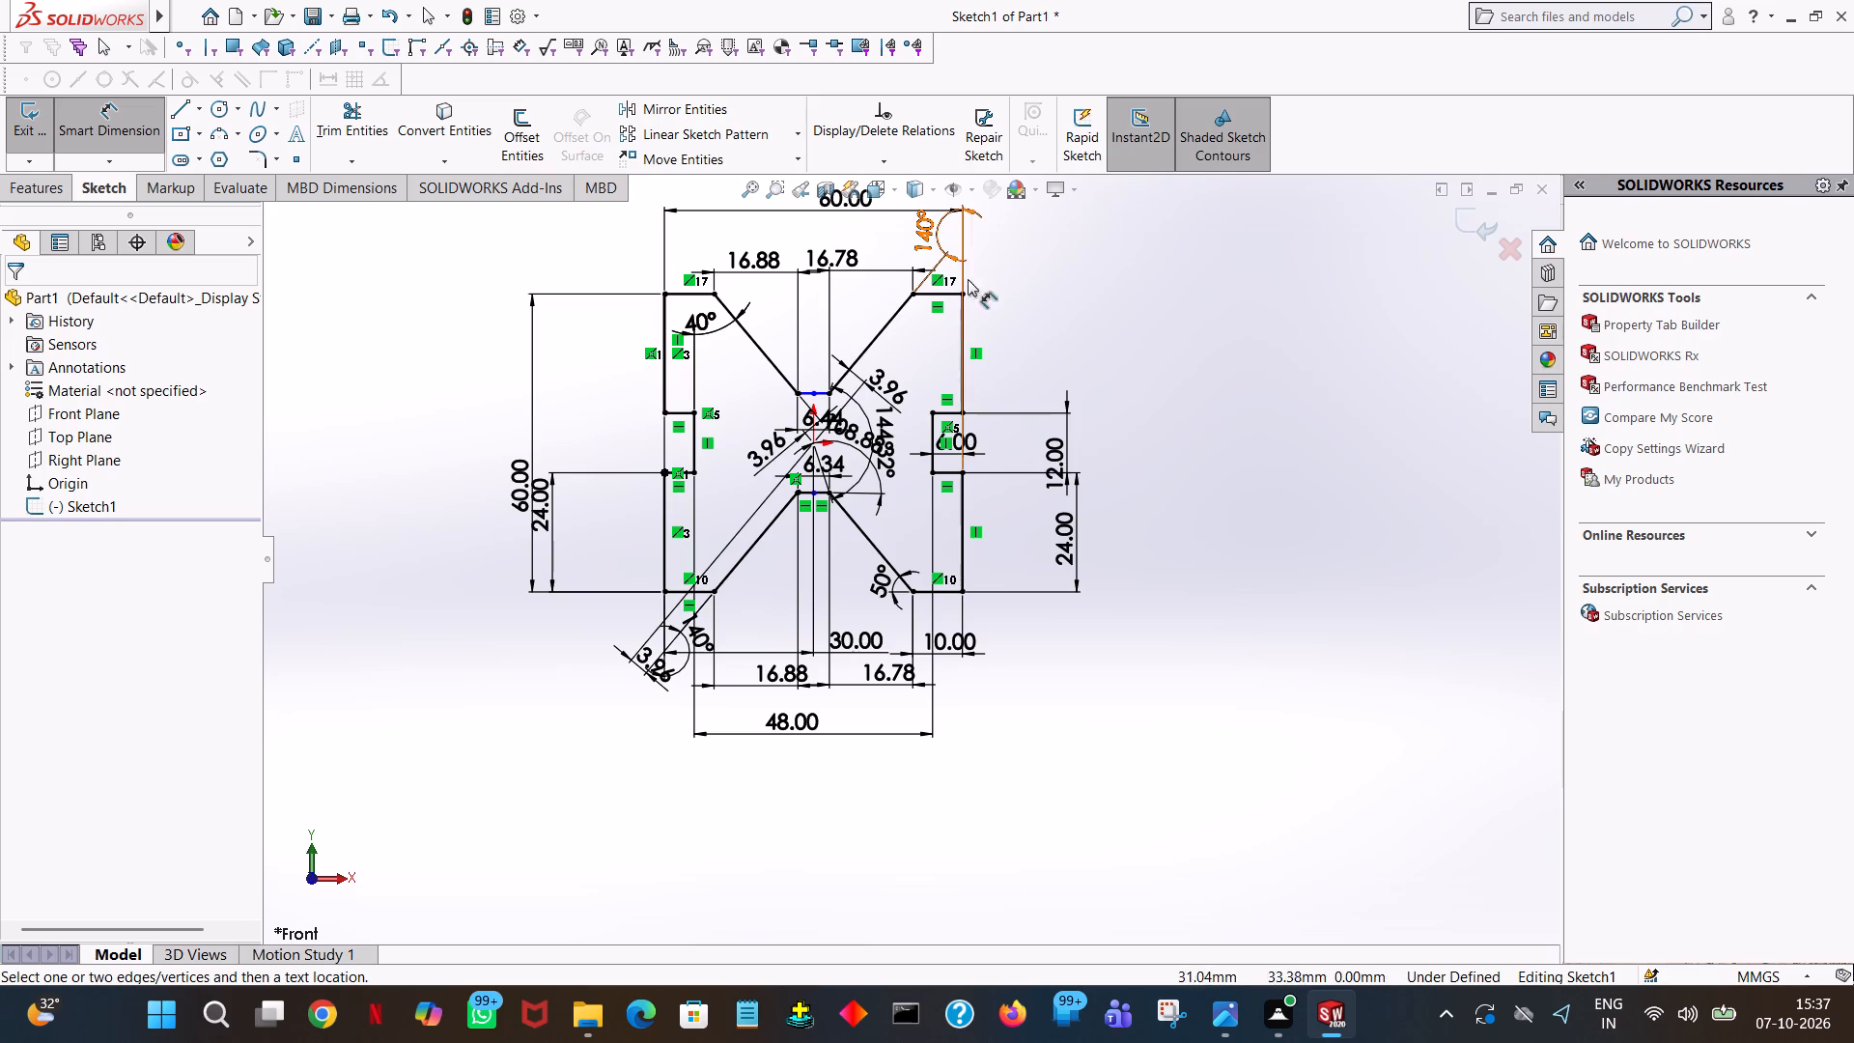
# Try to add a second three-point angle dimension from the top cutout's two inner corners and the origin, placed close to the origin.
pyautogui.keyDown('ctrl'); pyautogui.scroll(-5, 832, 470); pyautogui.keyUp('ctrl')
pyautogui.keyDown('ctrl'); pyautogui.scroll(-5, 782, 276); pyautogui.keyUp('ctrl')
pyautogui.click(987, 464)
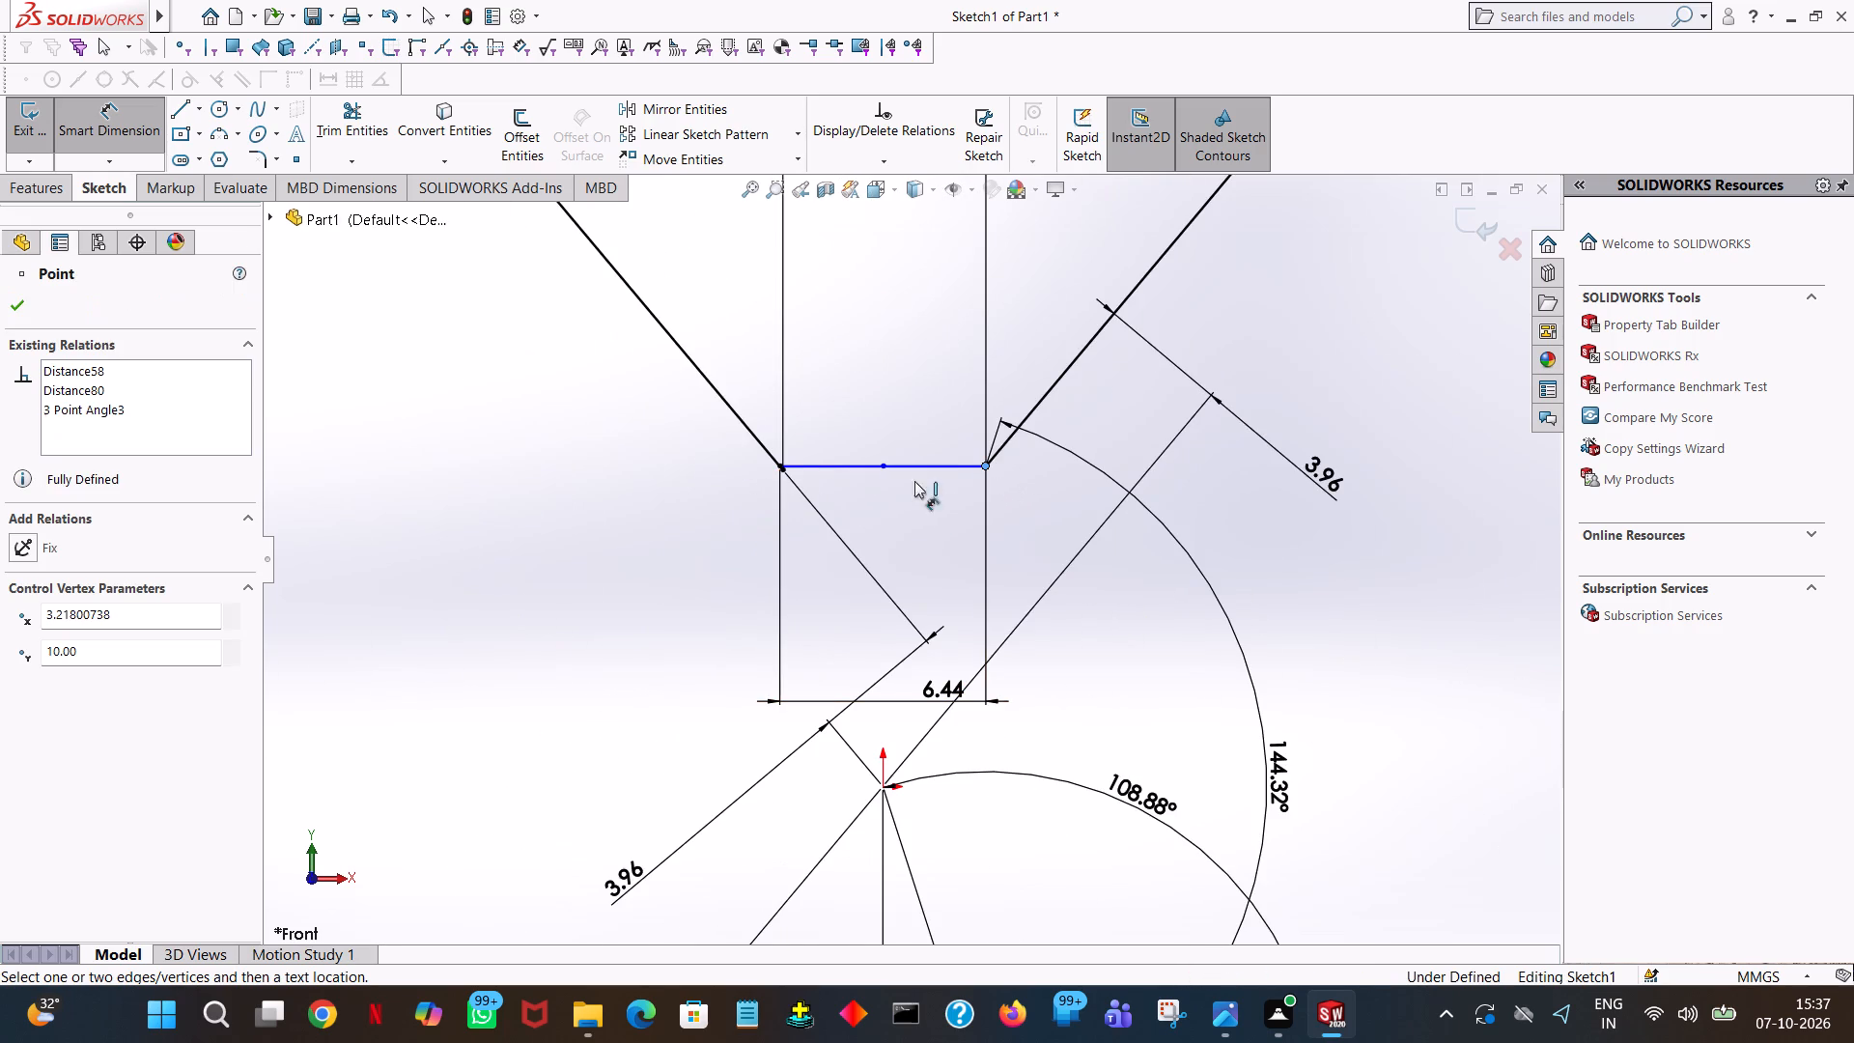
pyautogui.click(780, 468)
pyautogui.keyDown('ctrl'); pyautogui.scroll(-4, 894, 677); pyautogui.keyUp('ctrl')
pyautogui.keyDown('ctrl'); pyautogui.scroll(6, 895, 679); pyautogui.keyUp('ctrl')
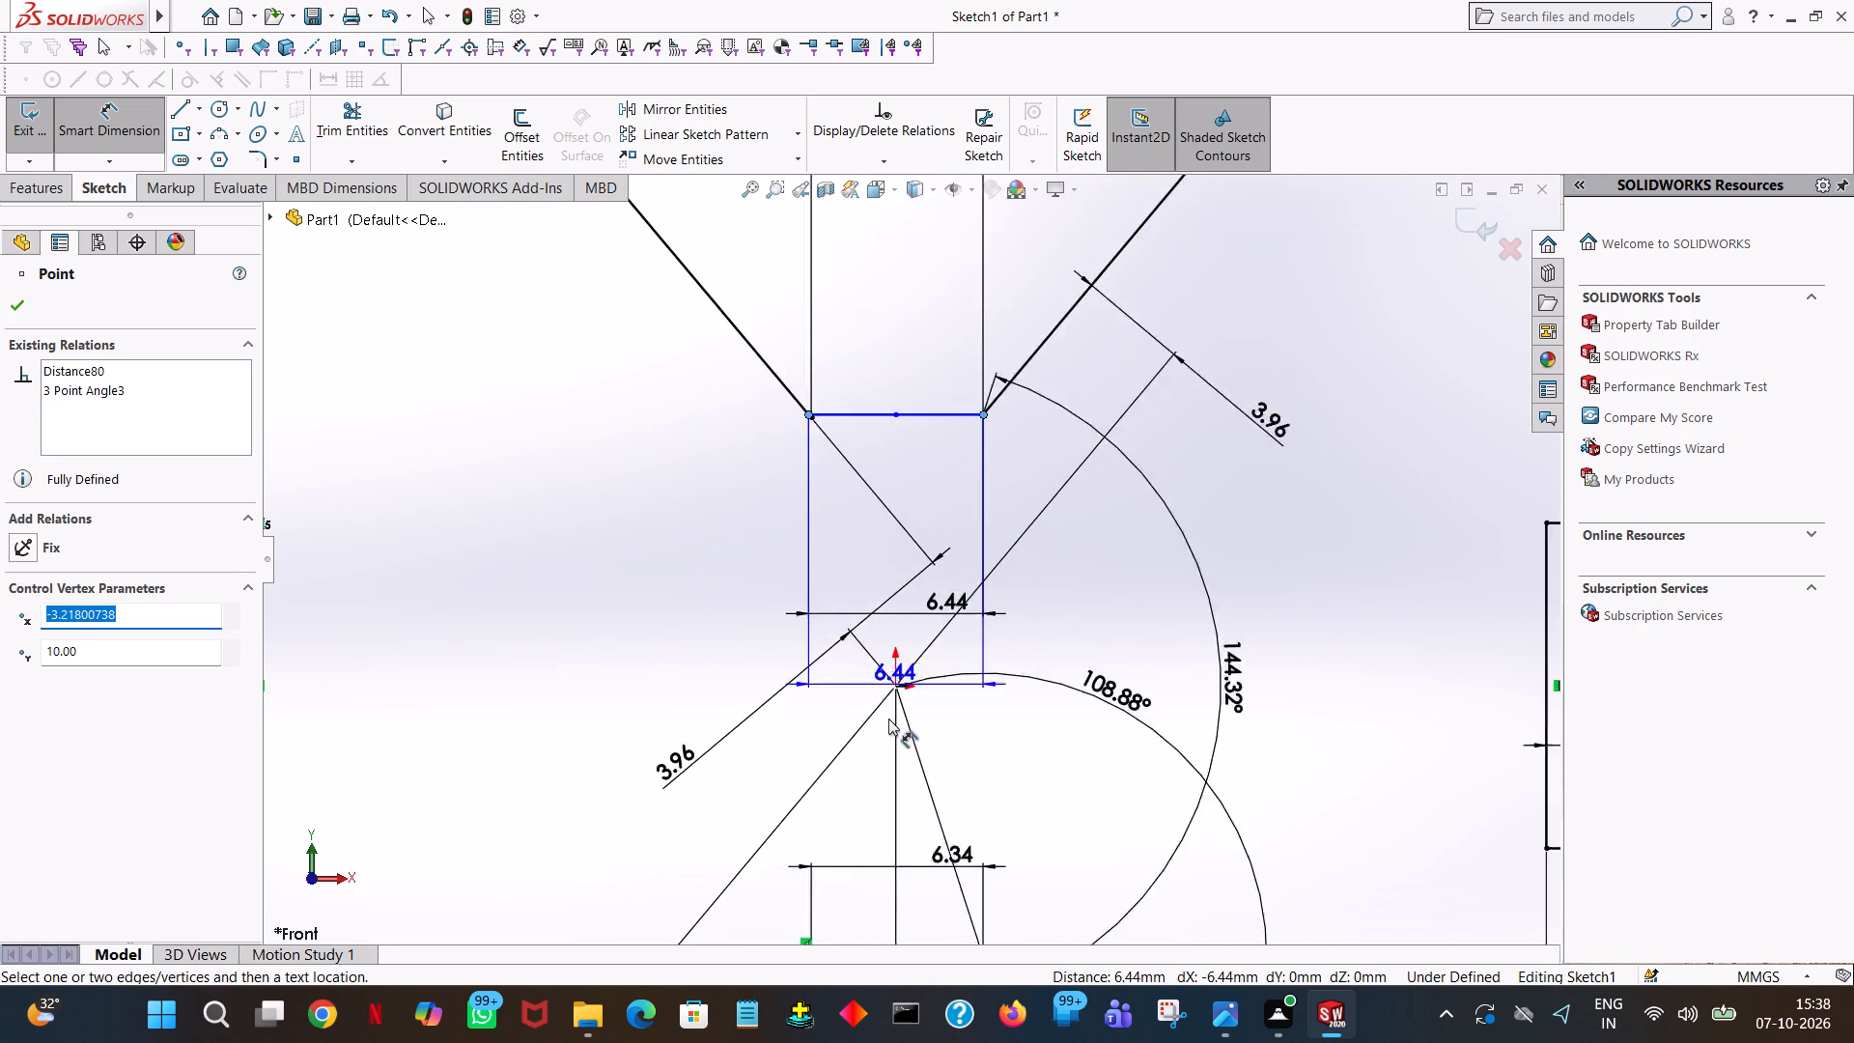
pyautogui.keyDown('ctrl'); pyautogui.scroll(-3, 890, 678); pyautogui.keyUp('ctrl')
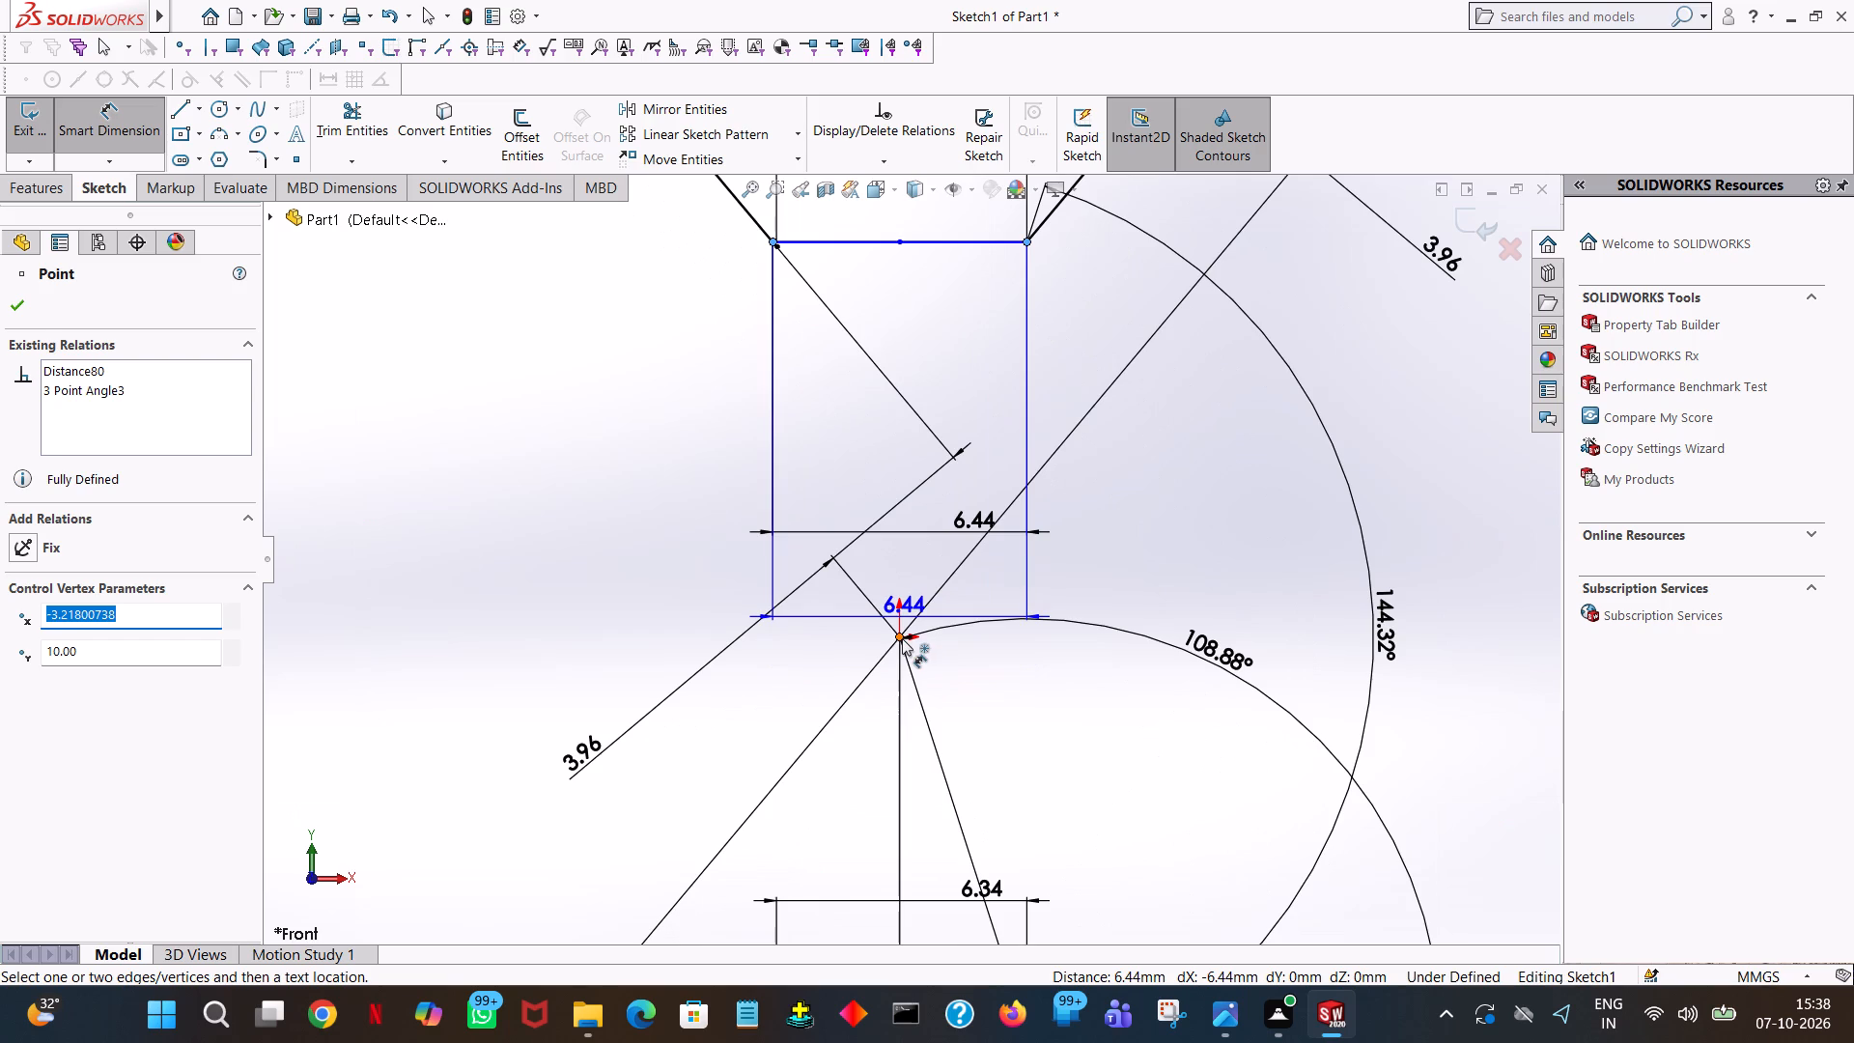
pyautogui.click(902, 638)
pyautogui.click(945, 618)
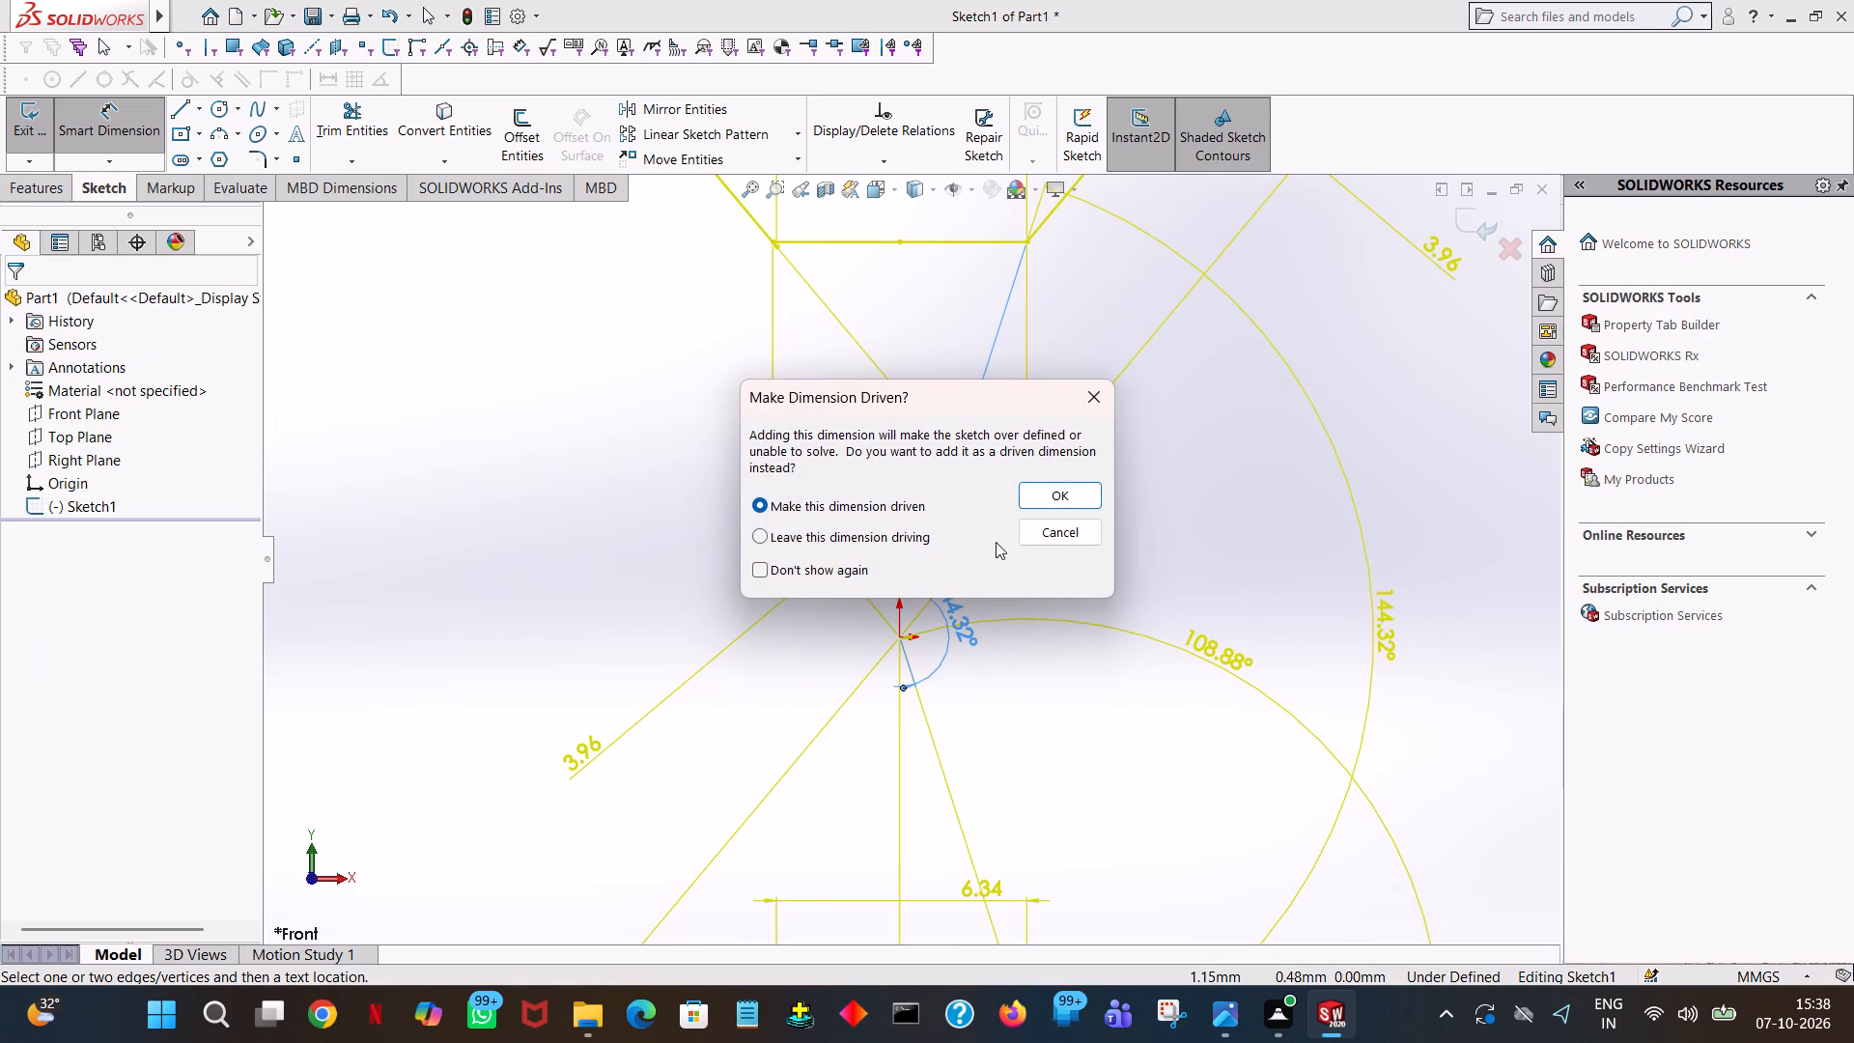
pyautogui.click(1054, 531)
# Dimension the length of the right half of the top cutout's short flat edge, placed below the edge.
pyautogui.click(954, 242)
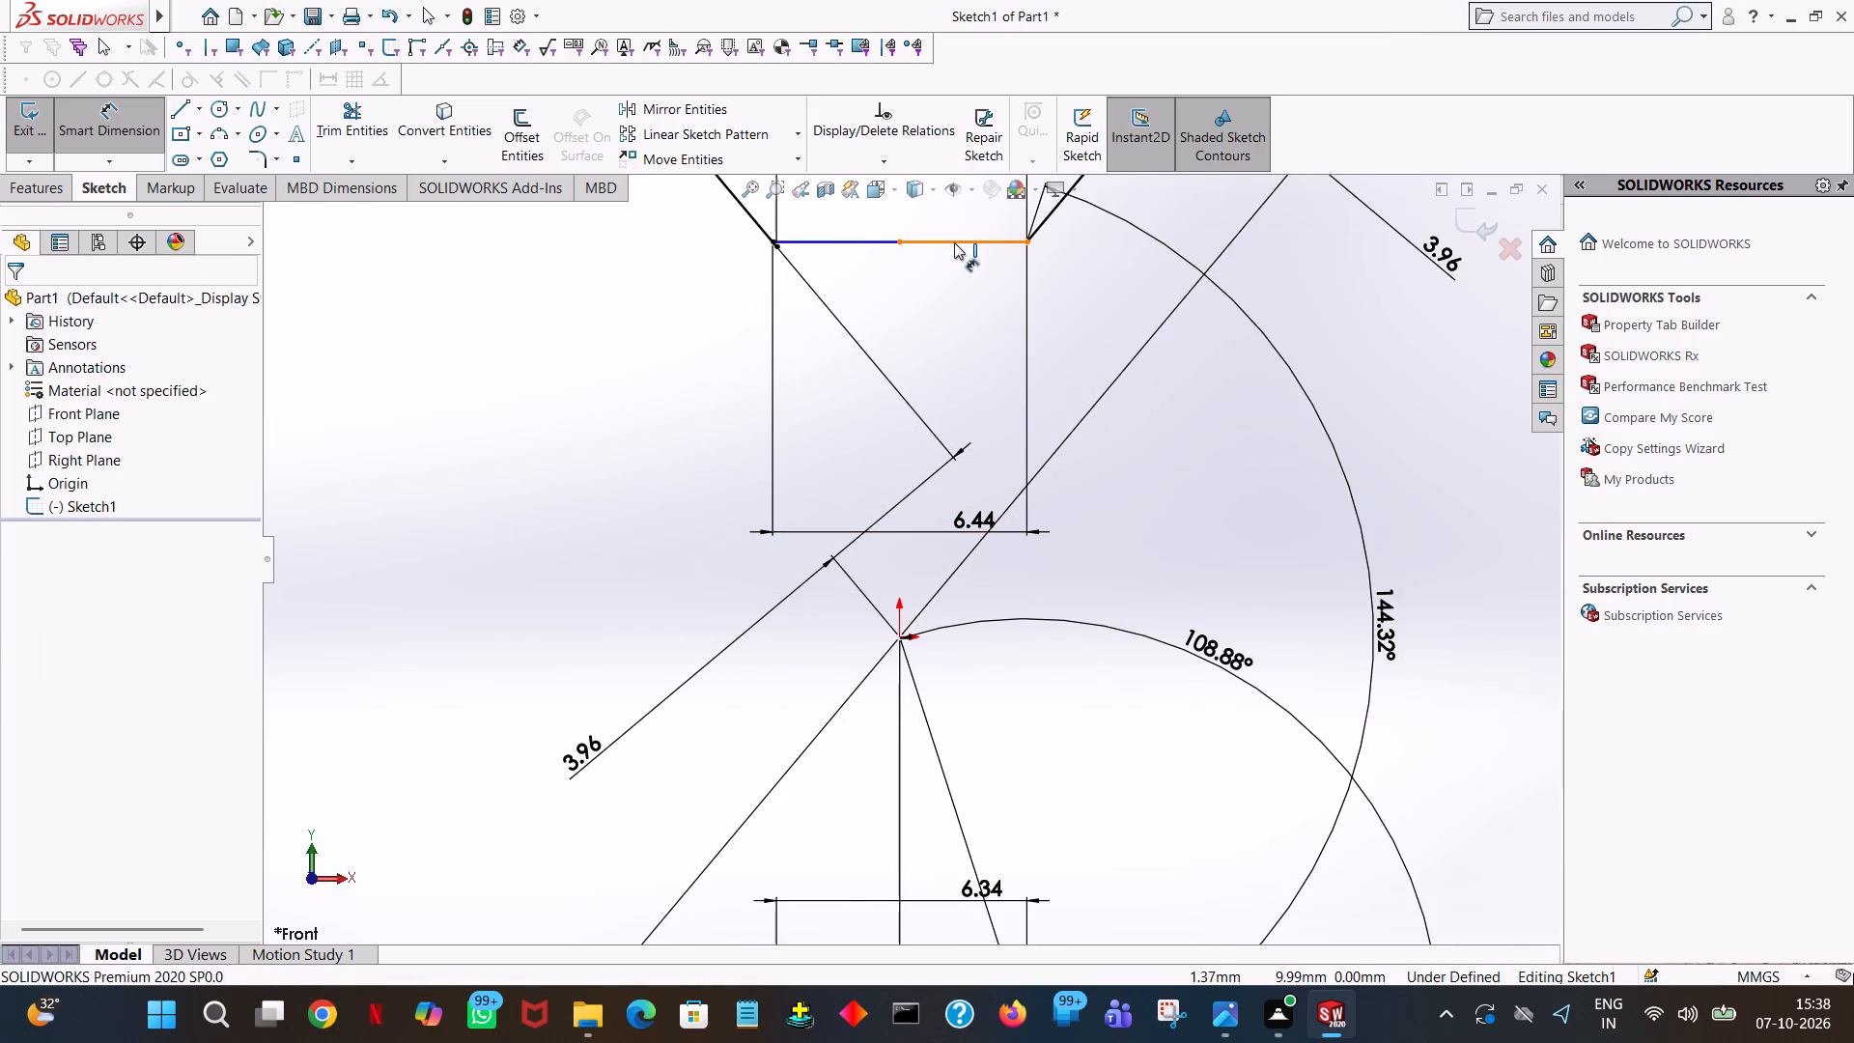
pyautogui.keyDown('ctrl'); pyautogui.scroll(-4, 951, 246); pyautogui.keyUp('ctrl')
pyautogui.keyDown('ctrl'); pyautogui.scroll(7, 956, 296); pyautogui.keyUp('ctrl')
pyautogui.click(935, 619)
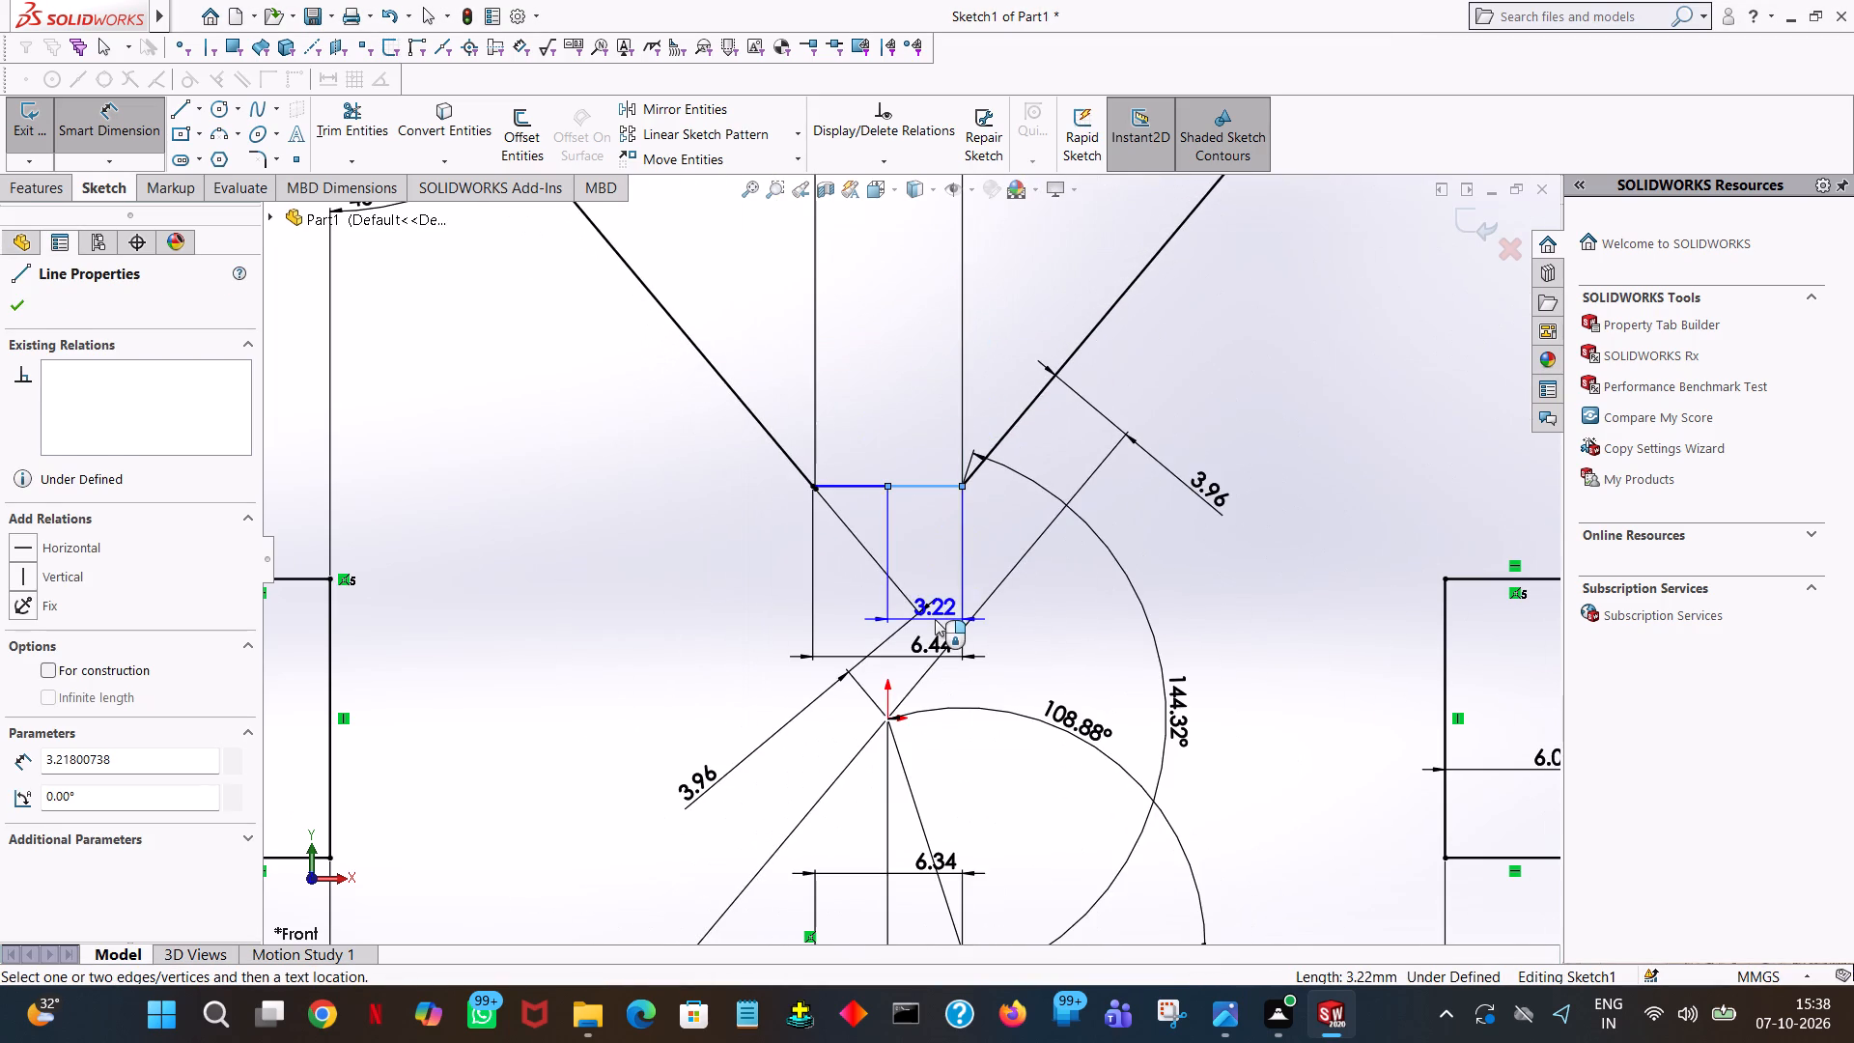
pyautogui.click(848, 591)
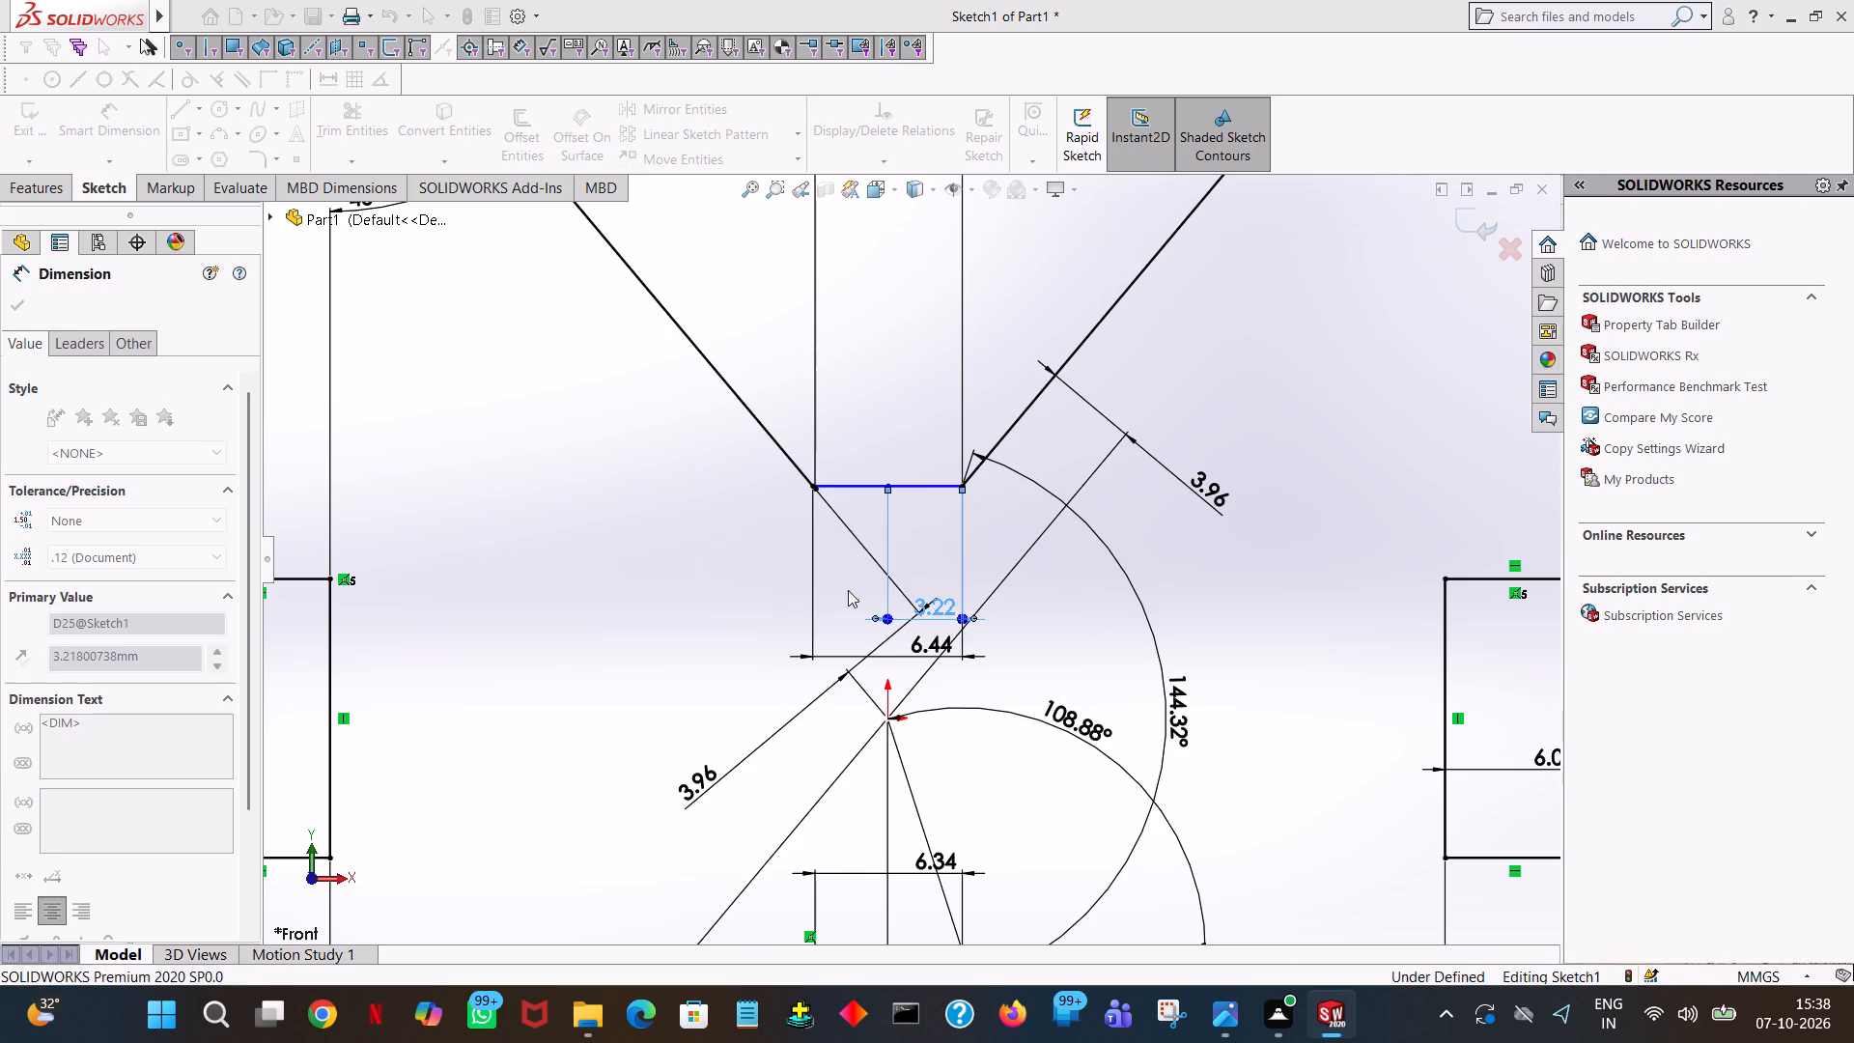
# Dimension the angle between the left half of the top cutout's flat edge and the left notch's vertical edge.
pyautogui.click(857, 486)
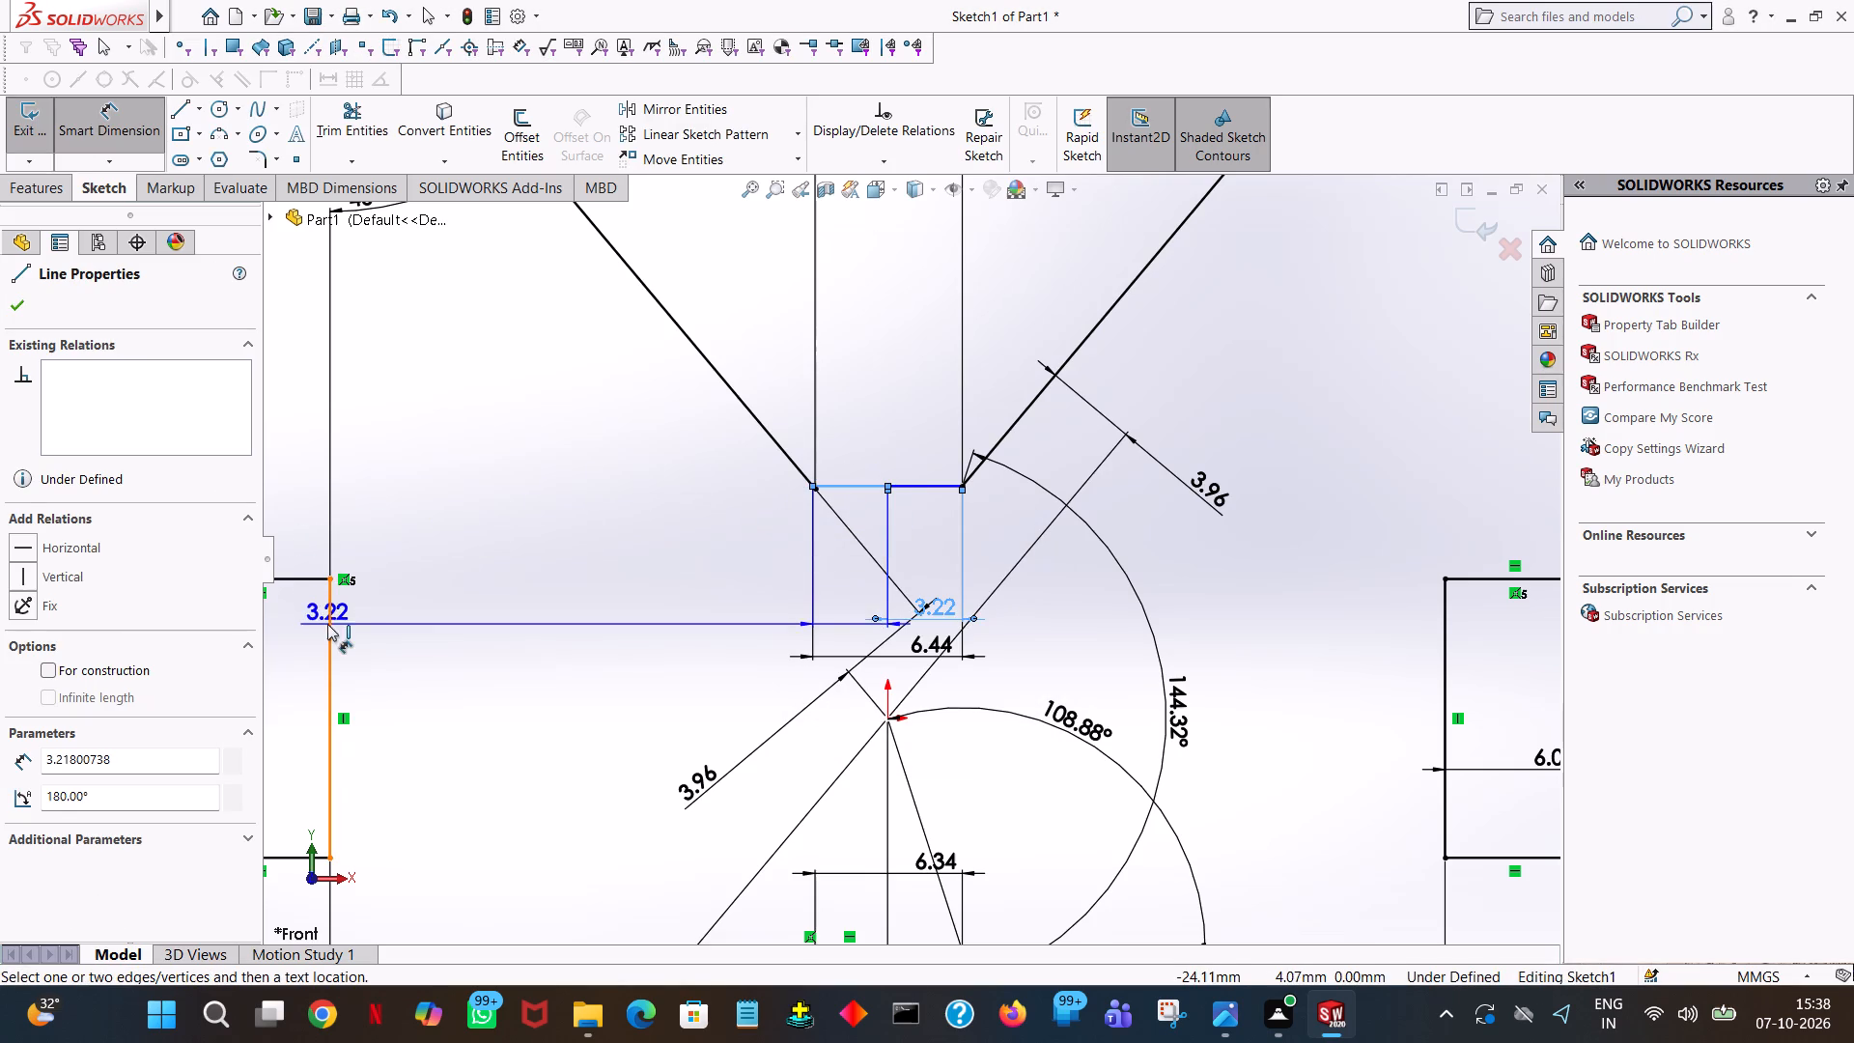
pyautogui.click(327, 625)
pyautogui.click(409, 630)
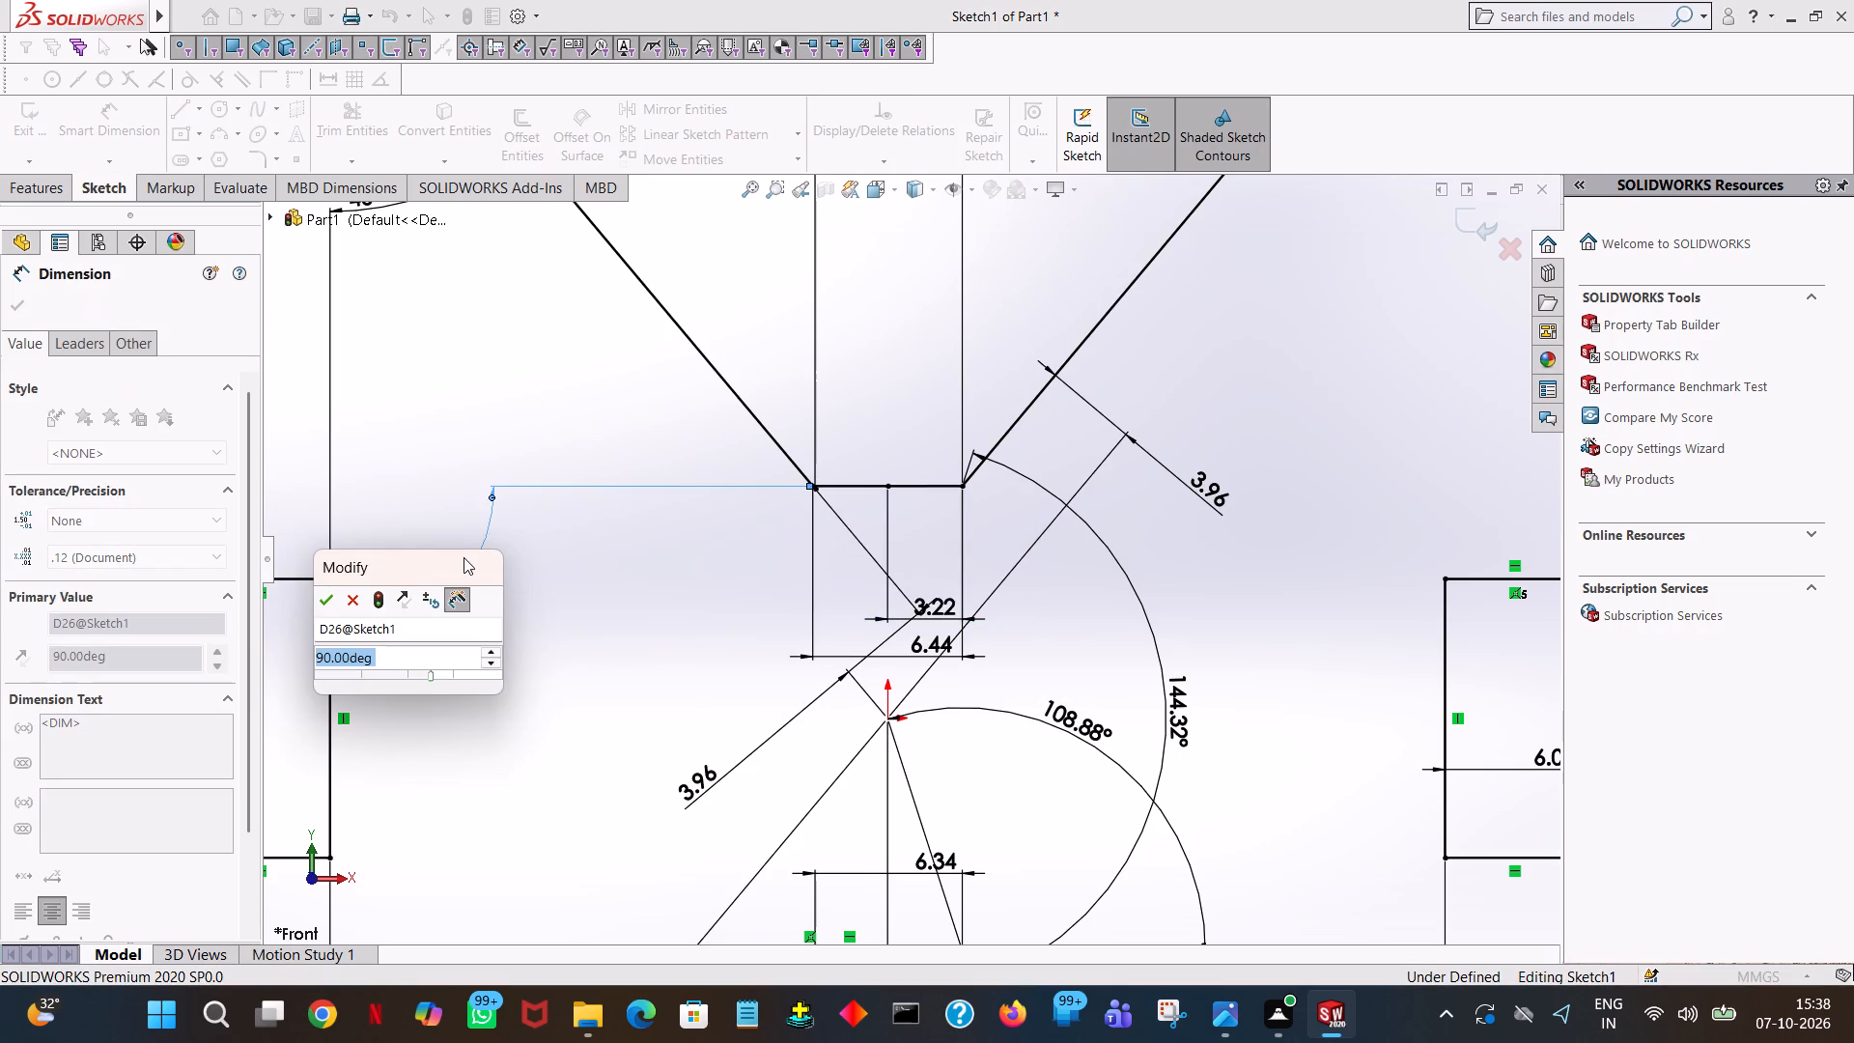
pyautogui.click(321, 599)
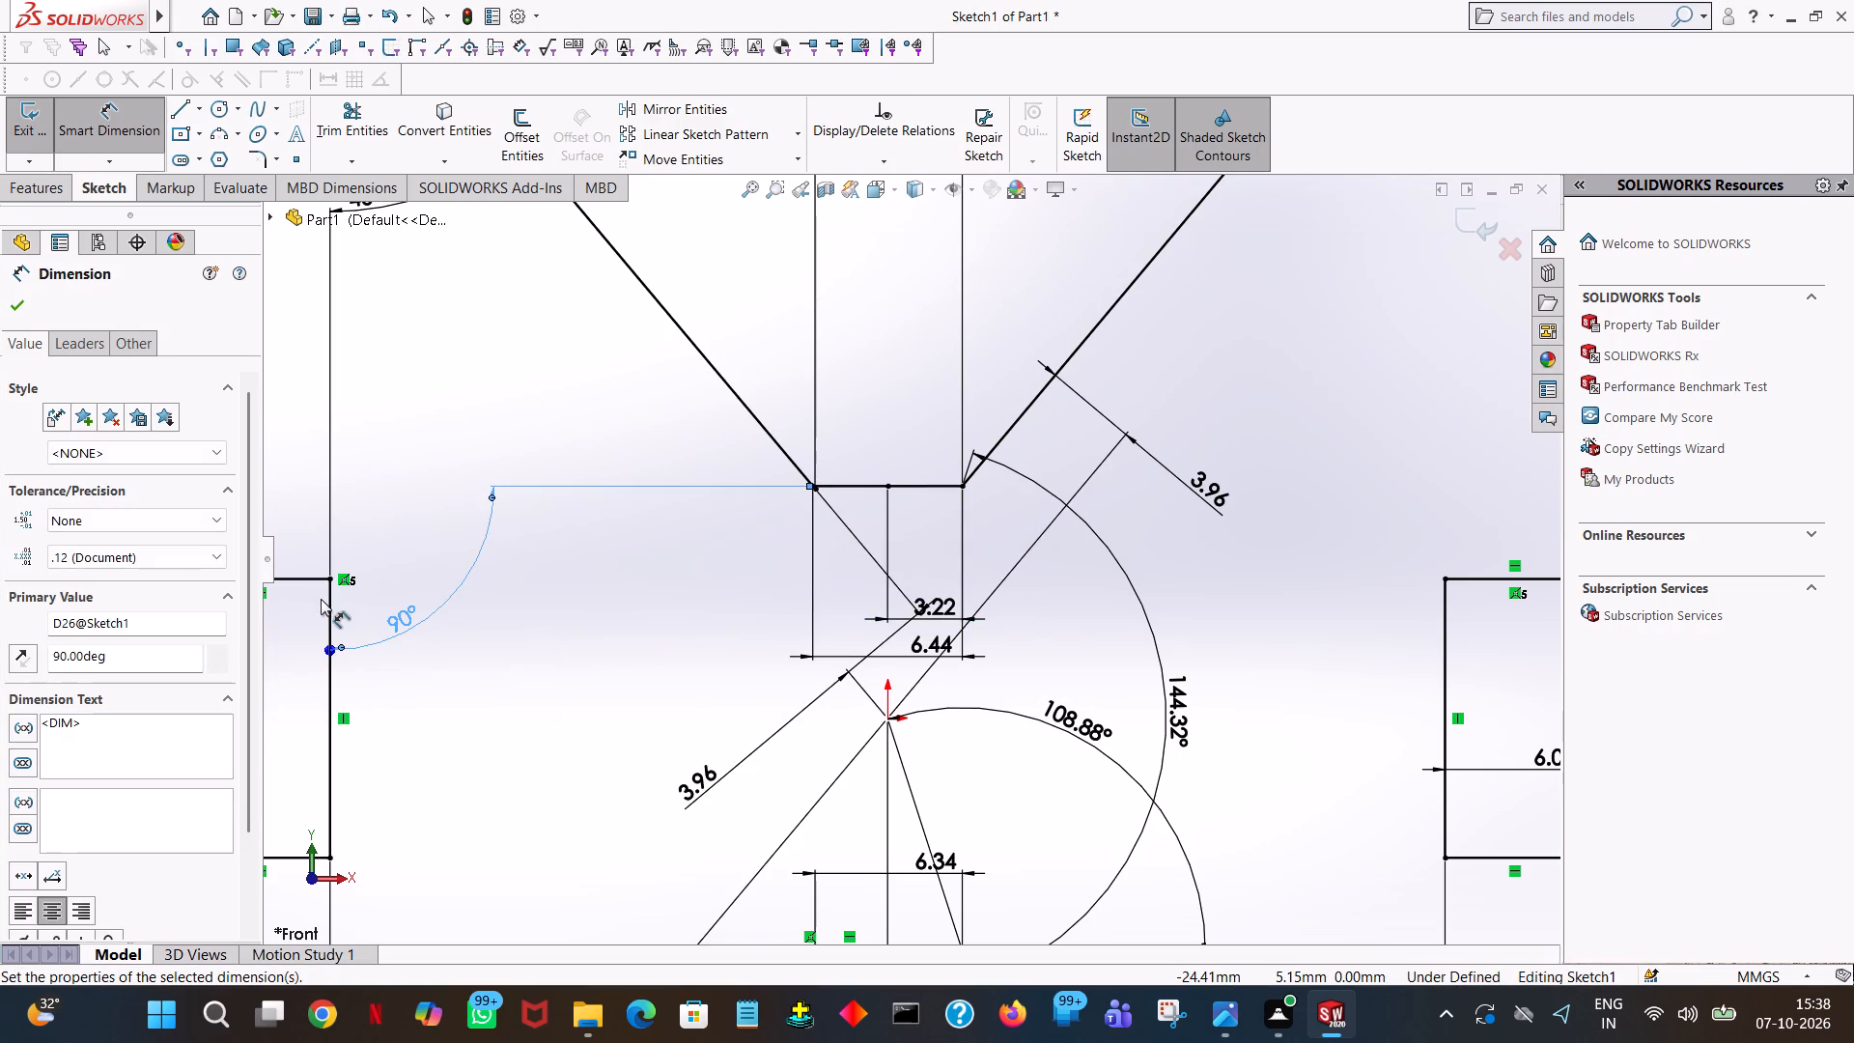
pyautogui.moveTo(592, 483); pyautogui.dragTo(626, 437)
pyautogui.click(626, 437)
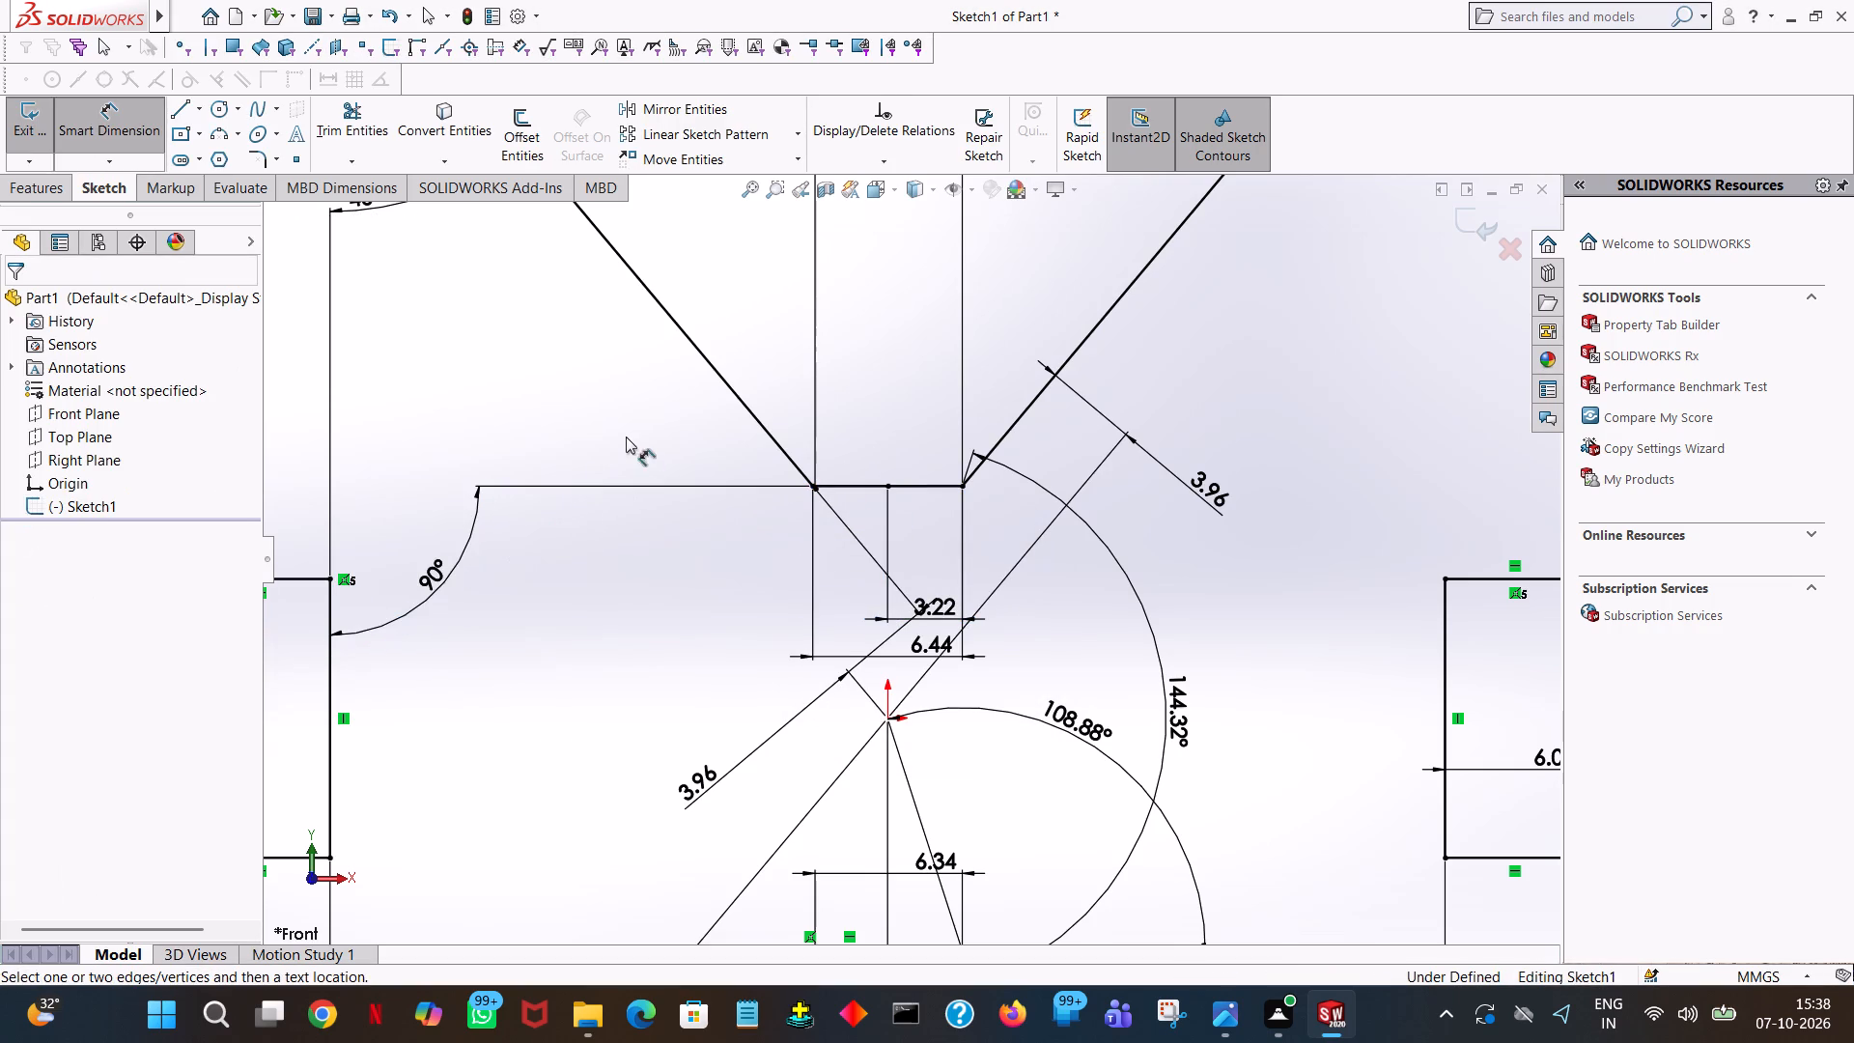
pyautogui.rightClick(626, 437)
# Extrude the closed profile region as a blind boss 100 mm deep, with the direction reversed behind the sketch plane.
pyautogui.keyDown('ctrl'); pyautogui.scroll(-1, 626, 437); pyautogui.keyUp('ctrl')
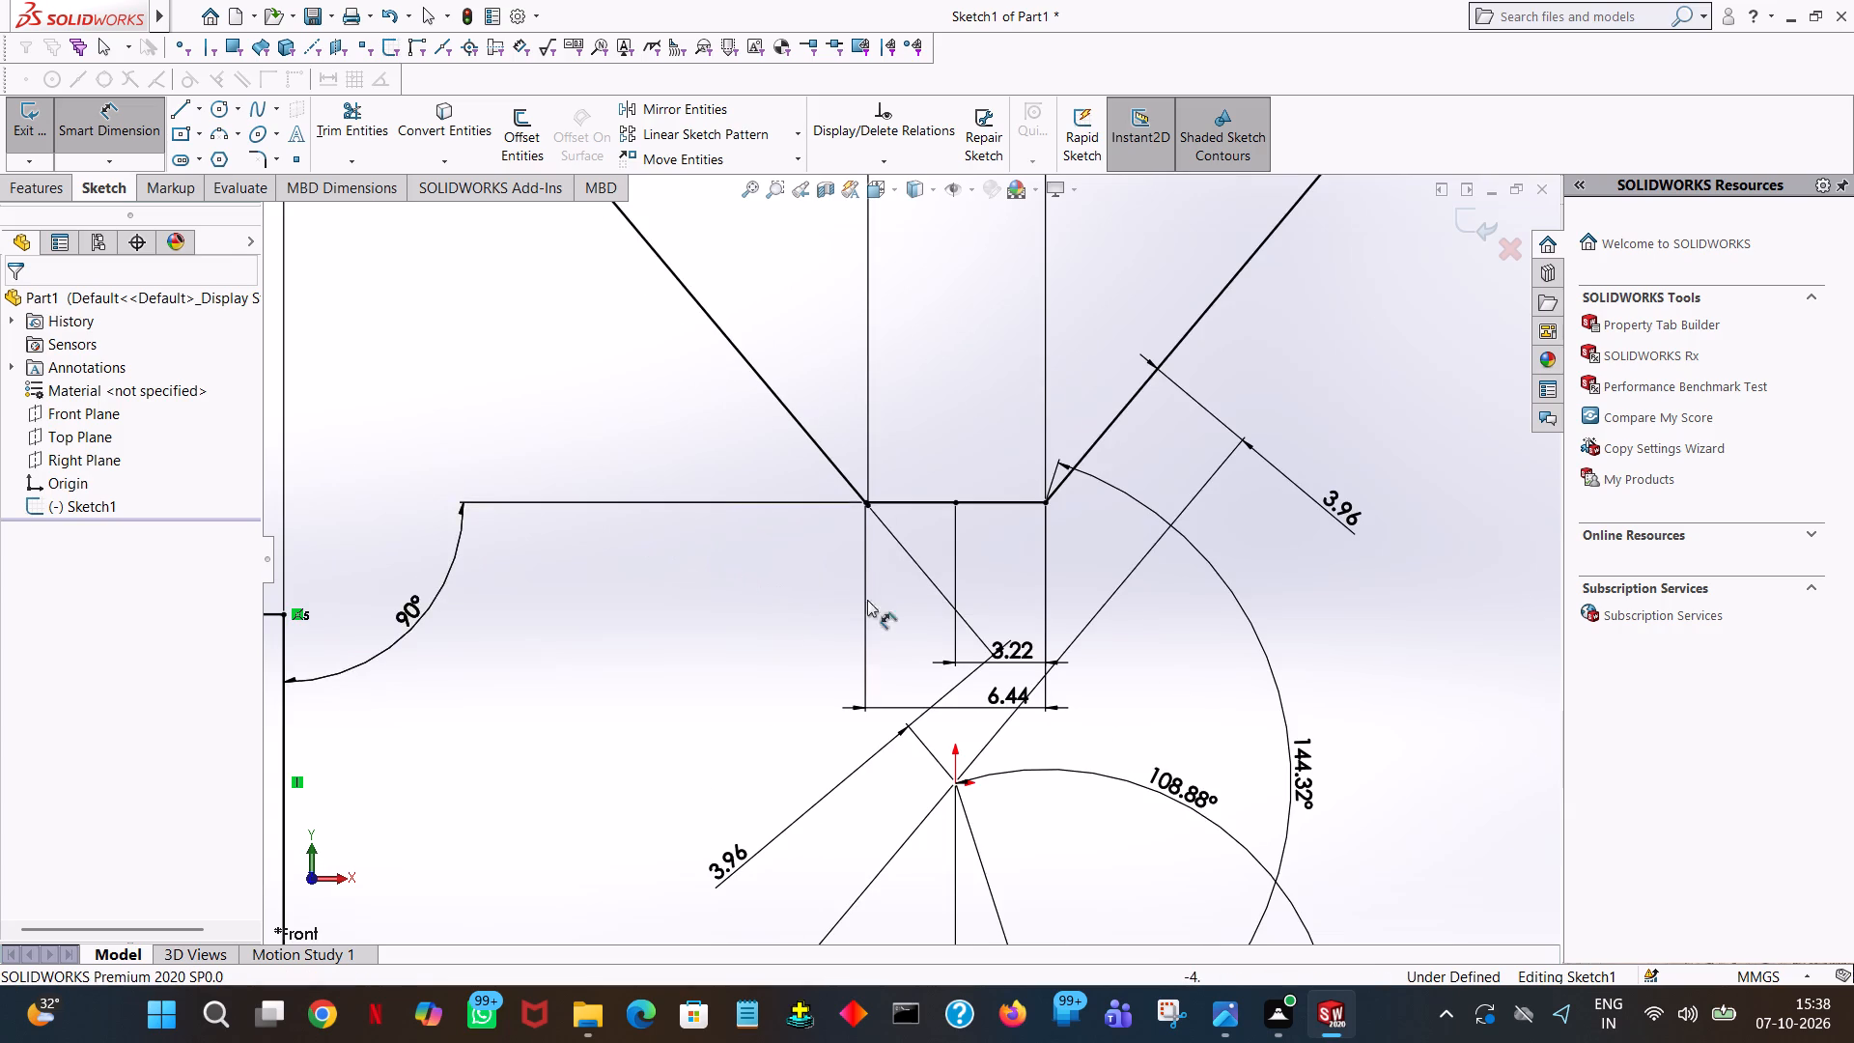
pyautogui.keyDown('ctrl'); pyautogui.scroll(5, 887, 607); pyautogui.keyUp('ctrl')
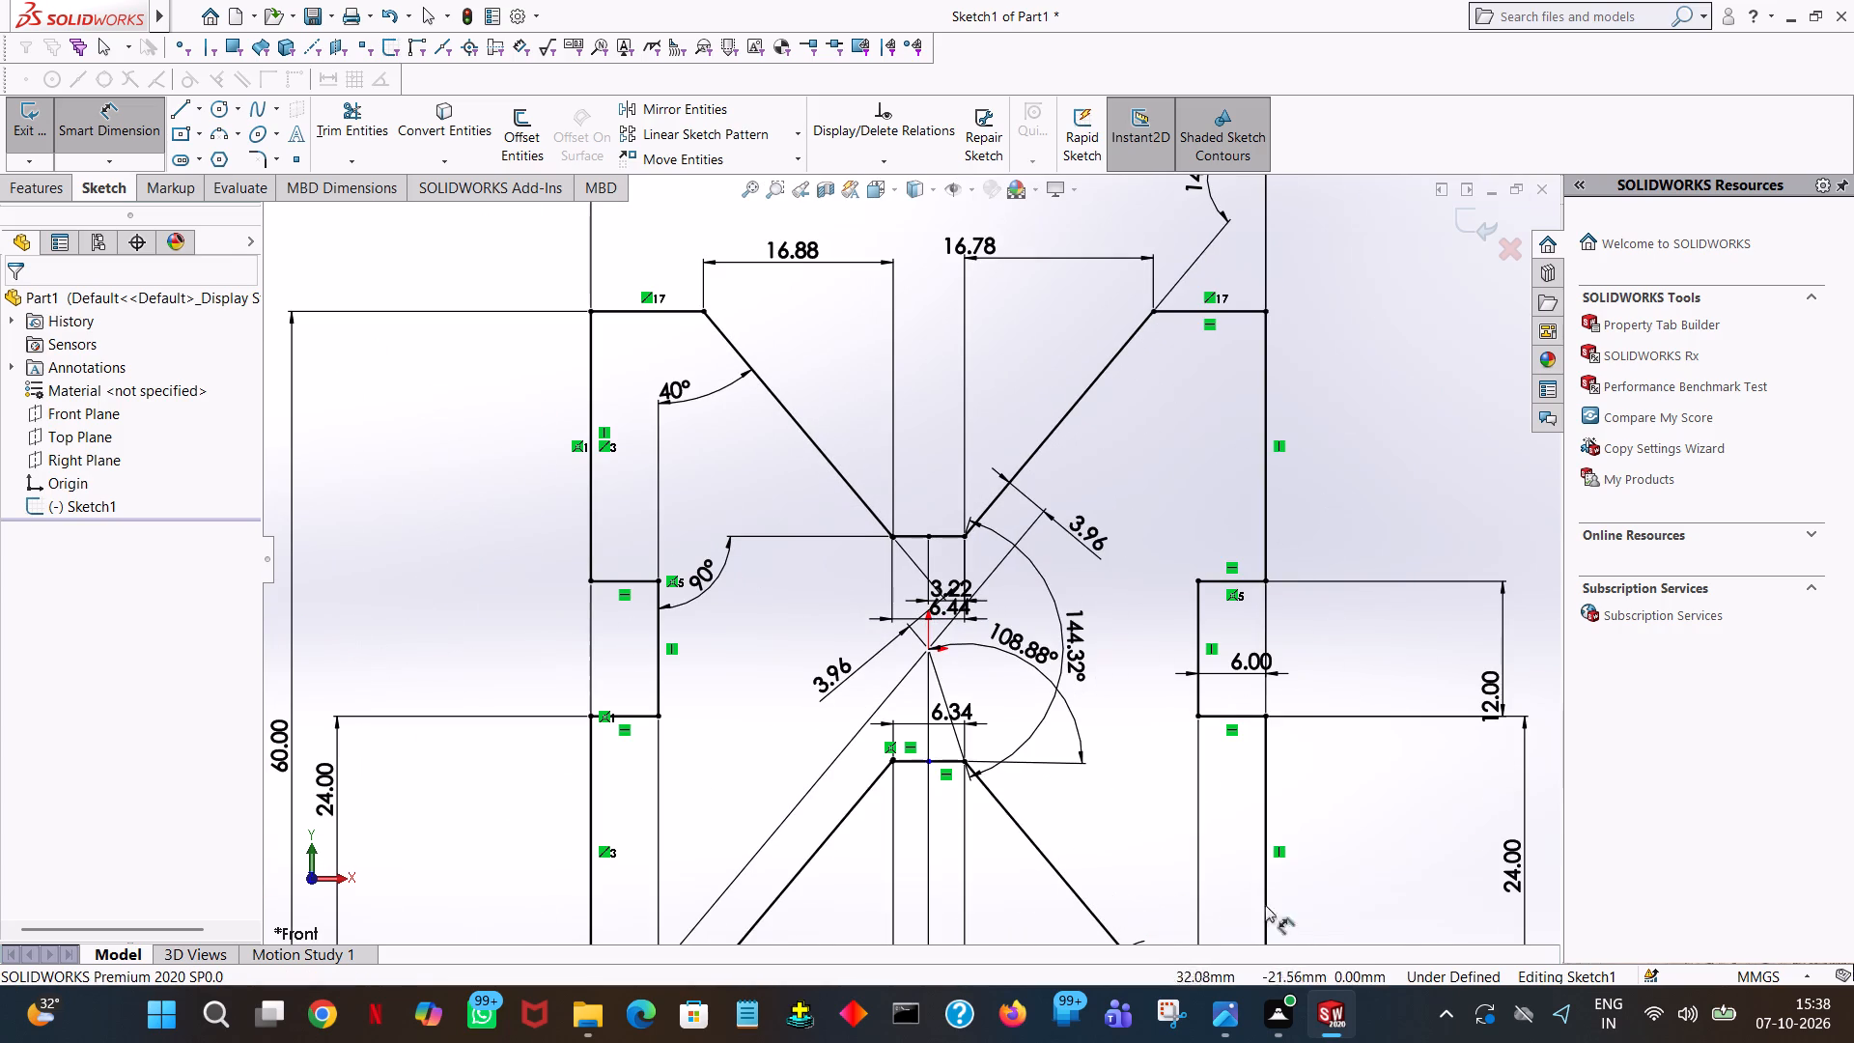
pyautogui.keyDown('ctrl'); pyautogui.scroll(5, 1079, 867); pyautogui.keyUp('ctrl')
pyautogui.keyDown('ctrl'); pyautogui.scroll(-4, 936, 818); pyautogui.keyUp('ctrl')
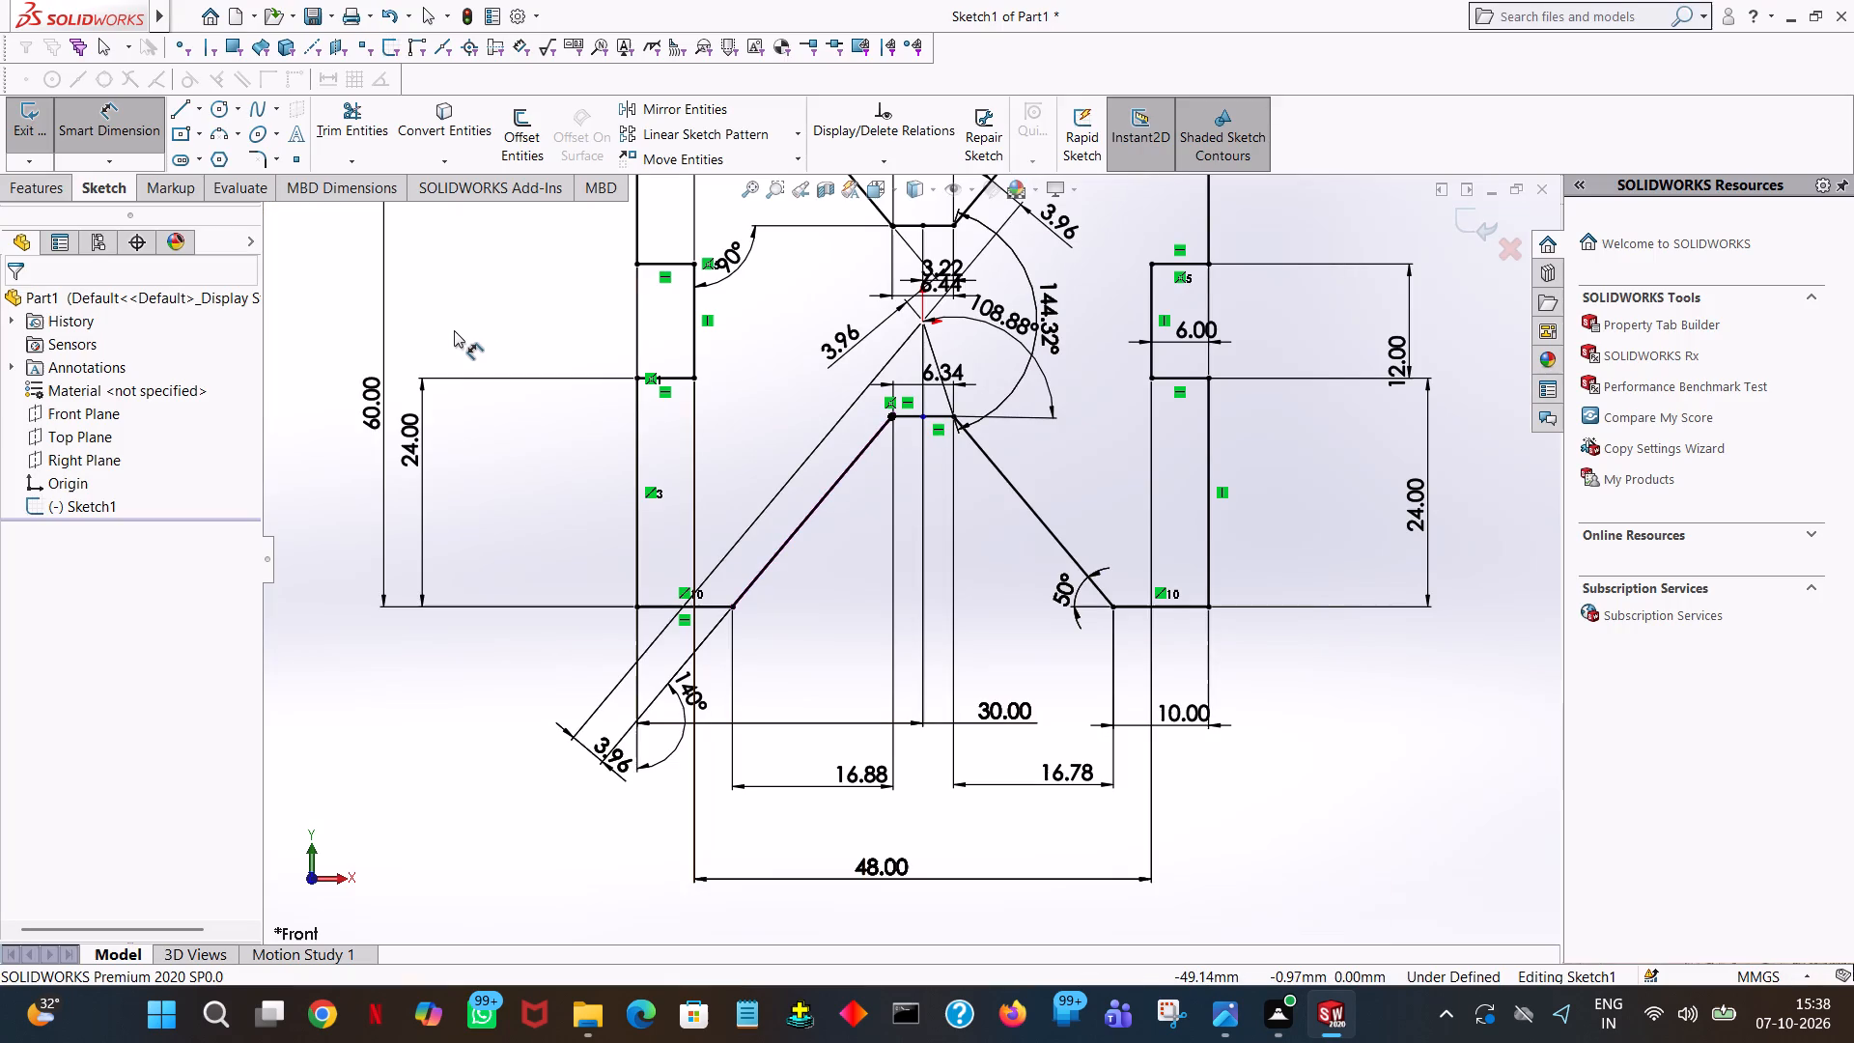
pyautogui.click(31, 184)
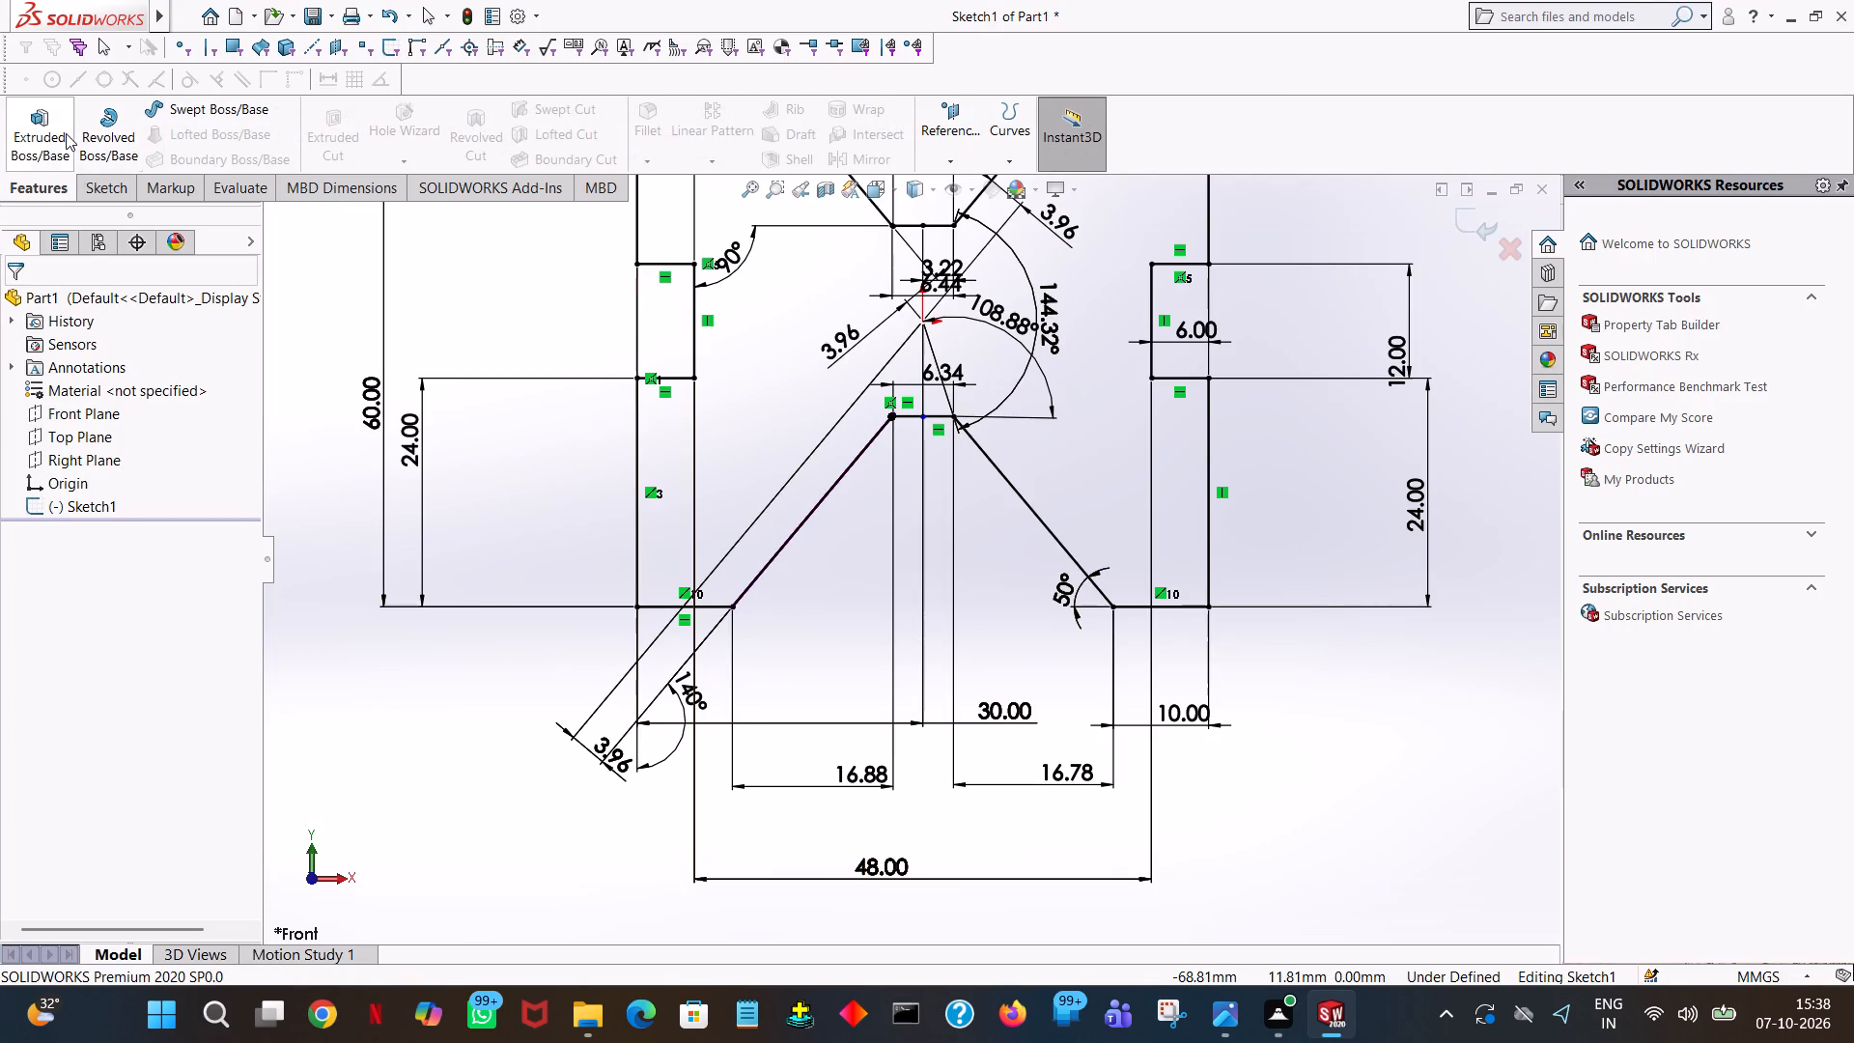
pyautogui.click(49, 131)
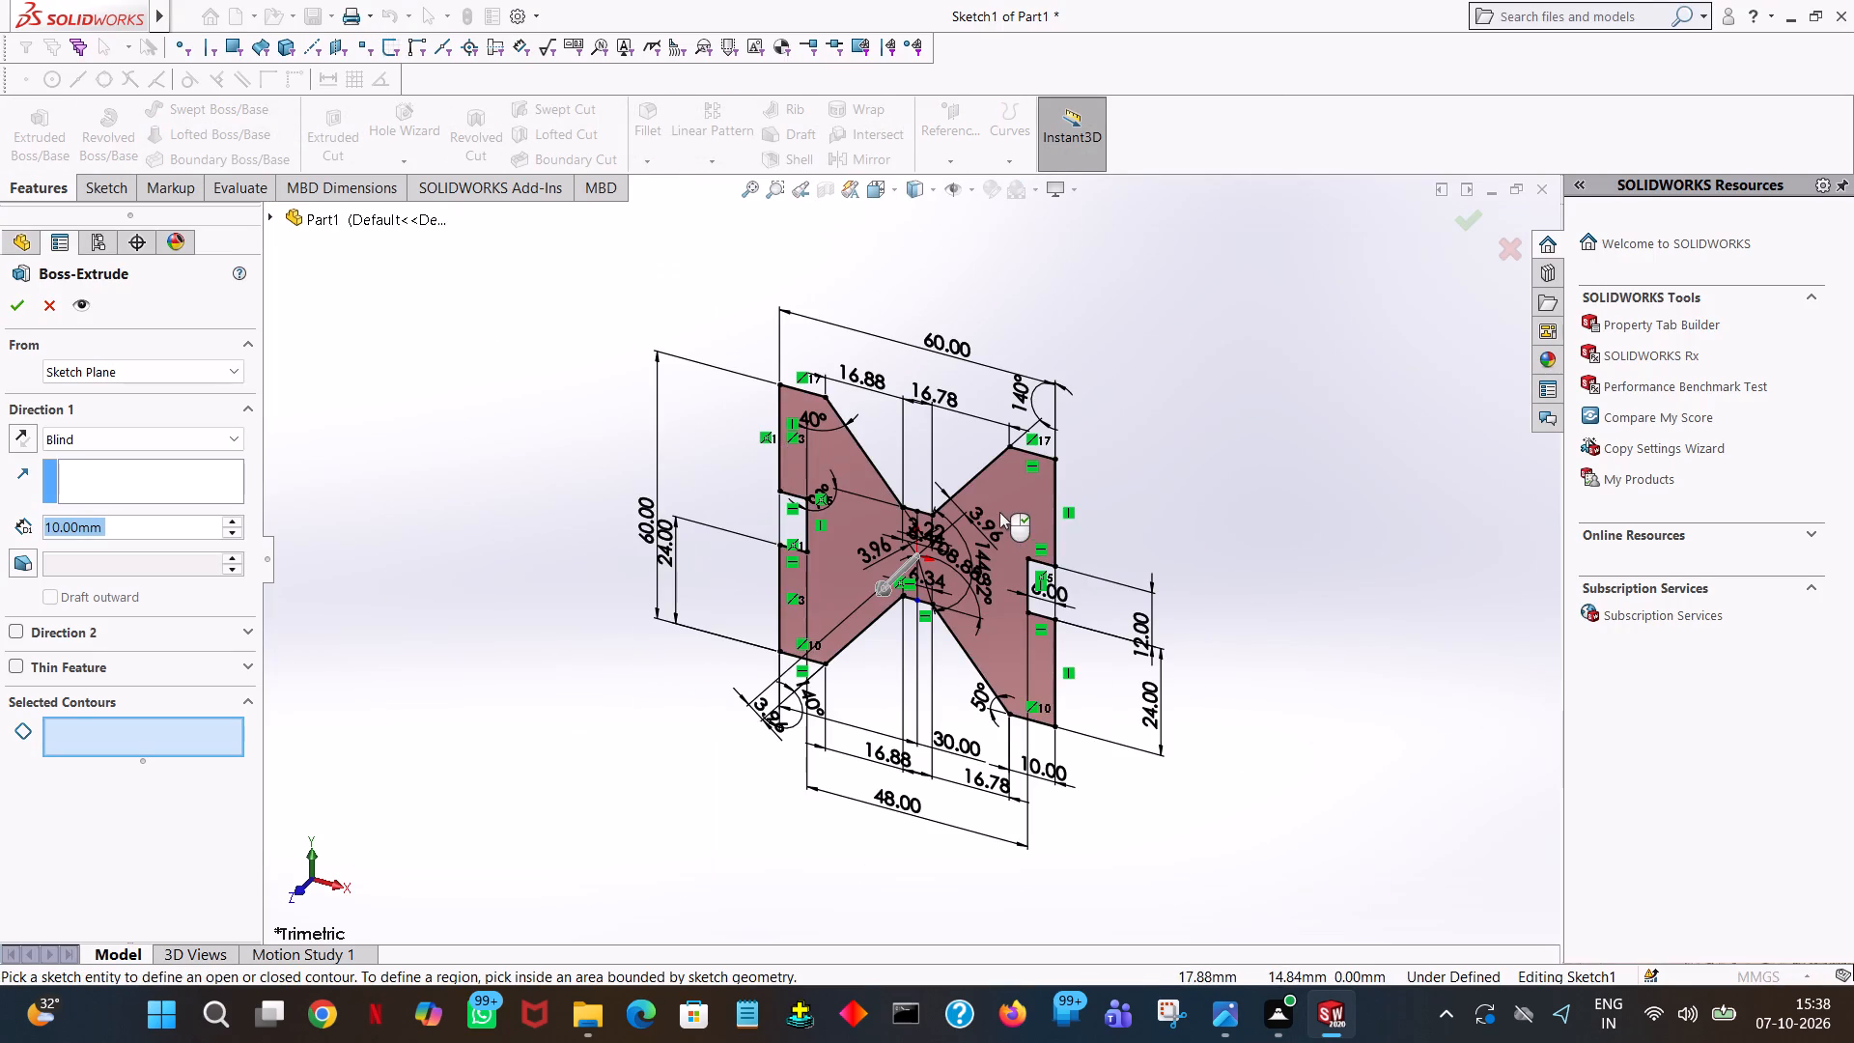
pyautogui.click(999, 512)
pyautogui.click(13, 439)
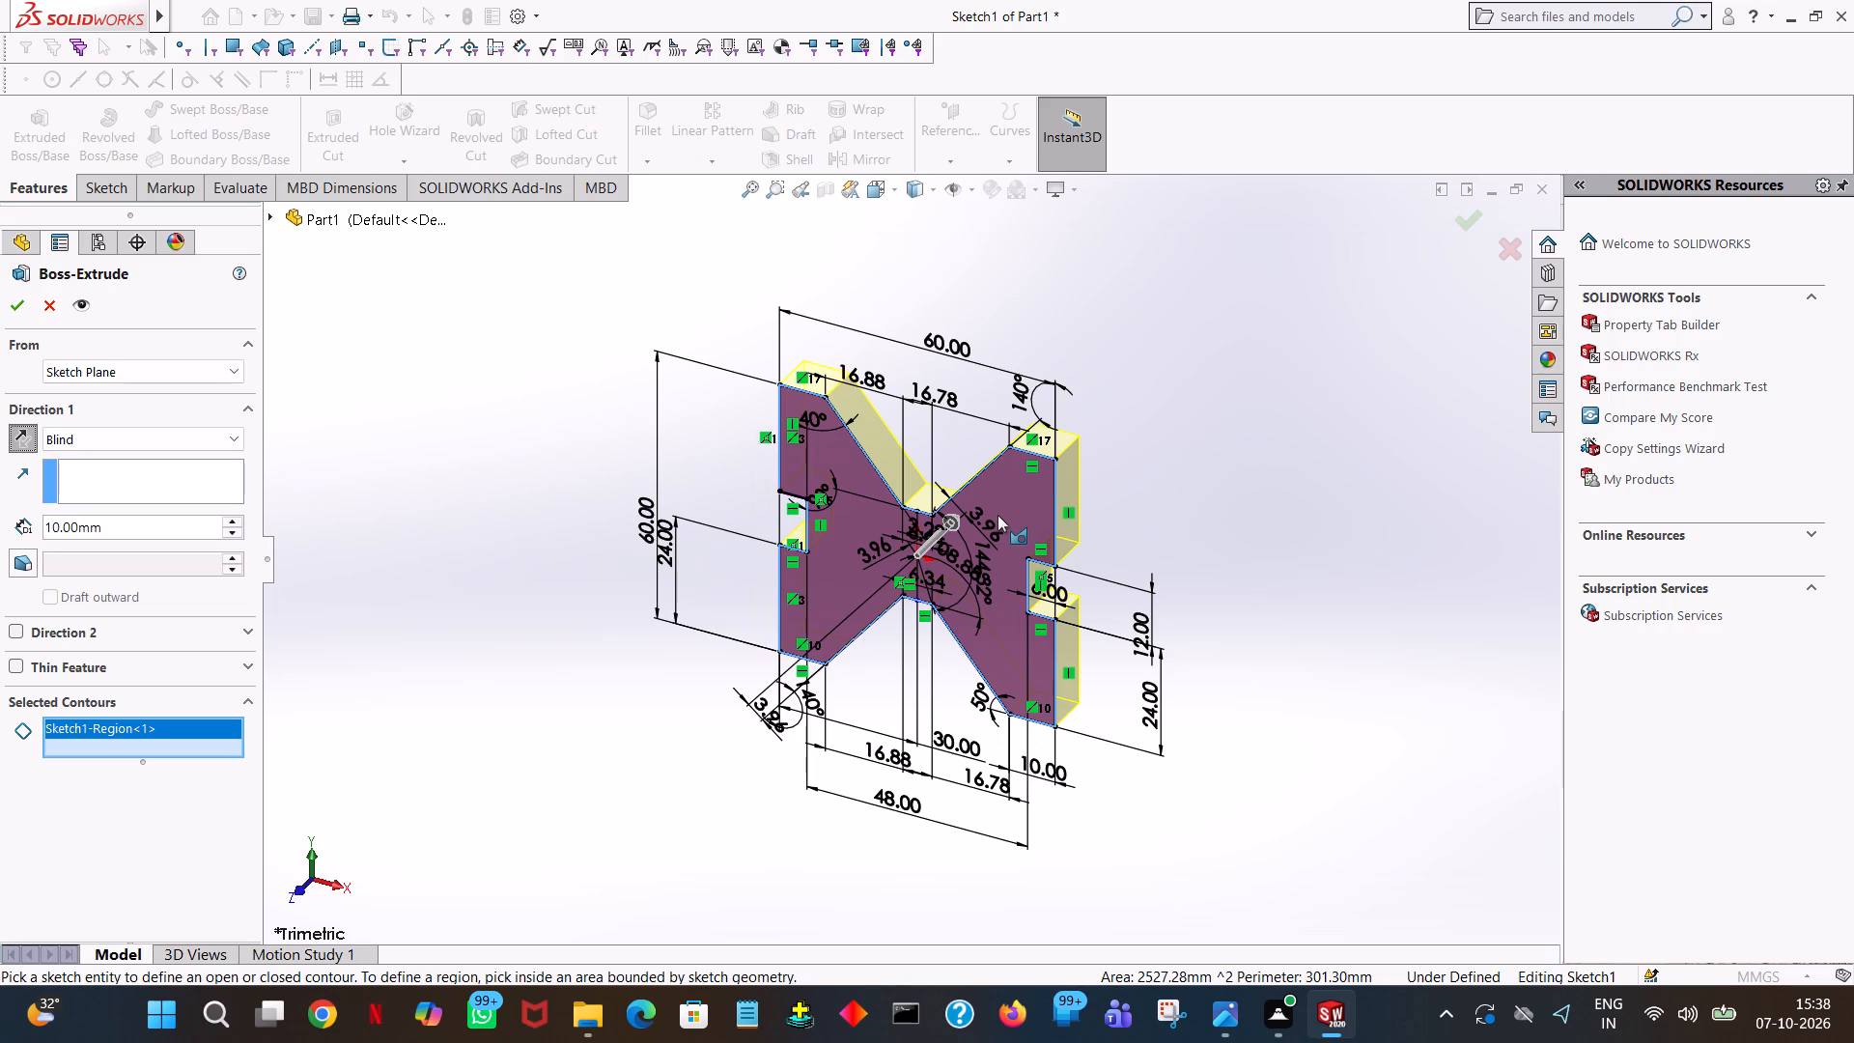
pyautogui.tripleClick(242, 516)
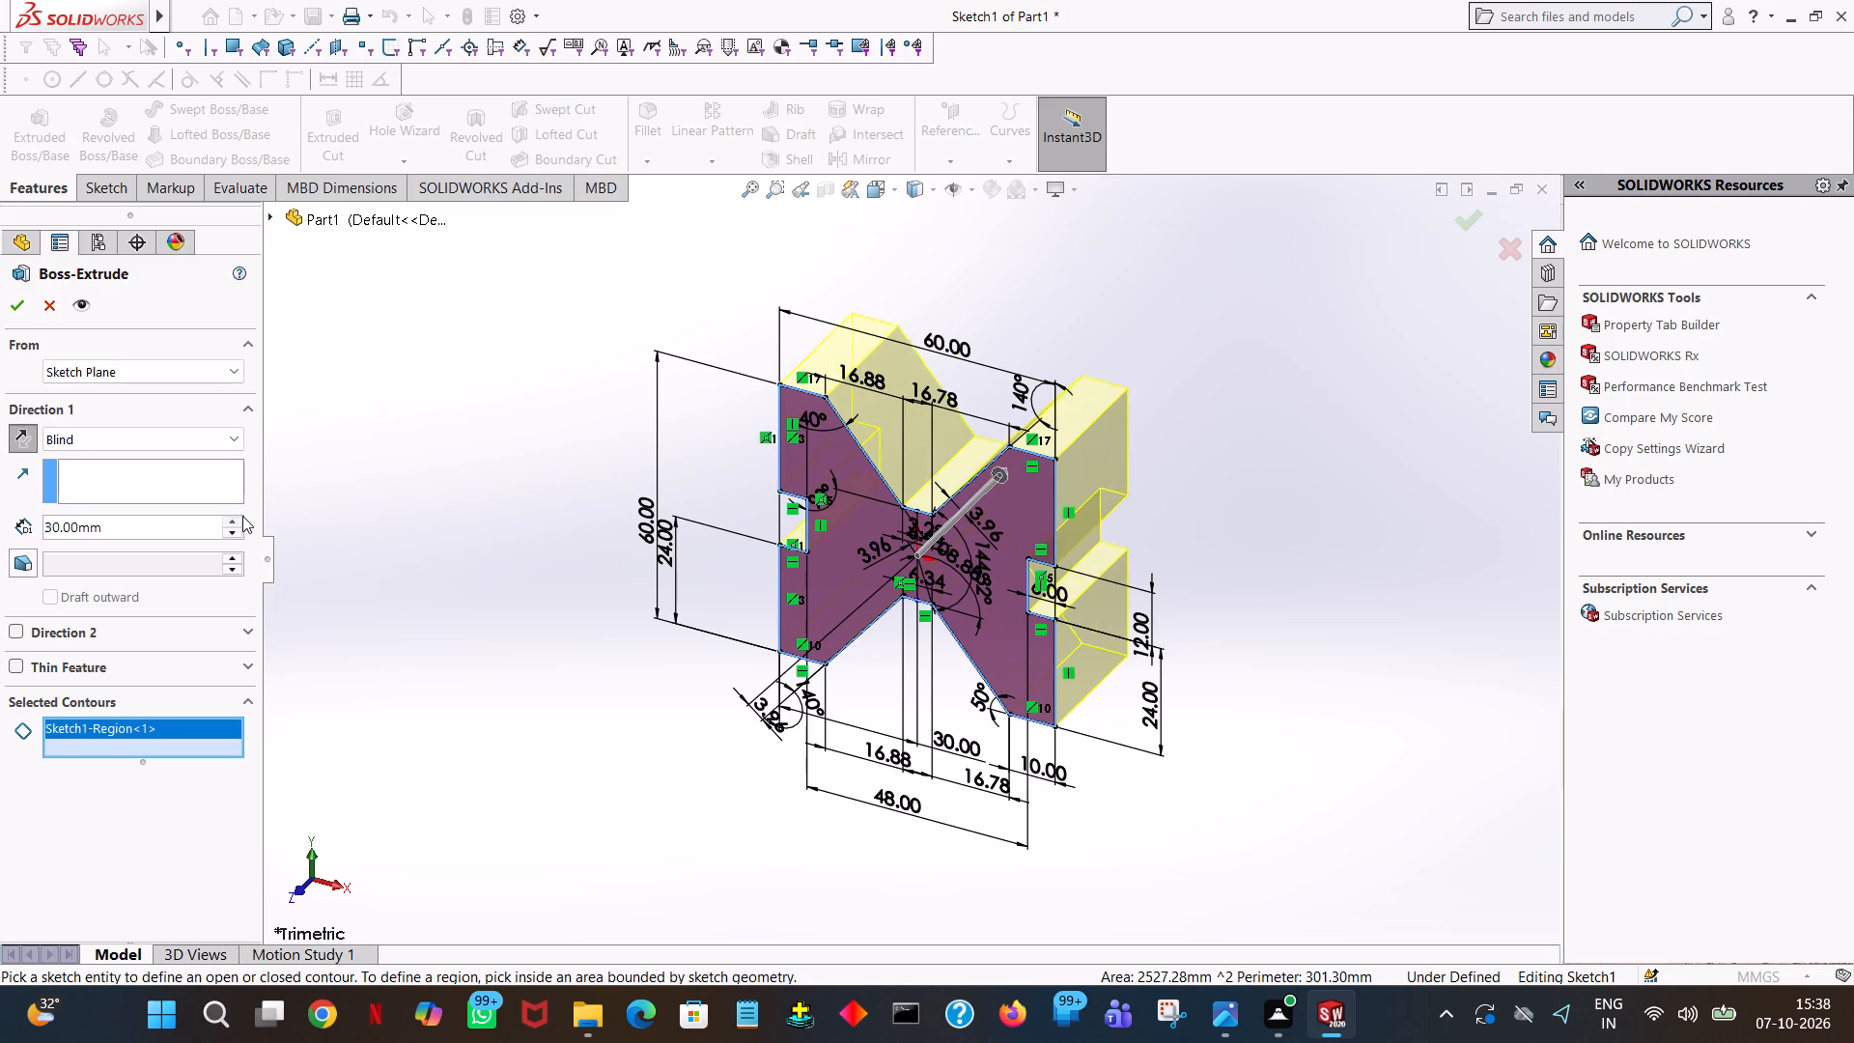
pyautogui.tripleClick(242, 516)
pyautogui.tripleClick(242, 516)
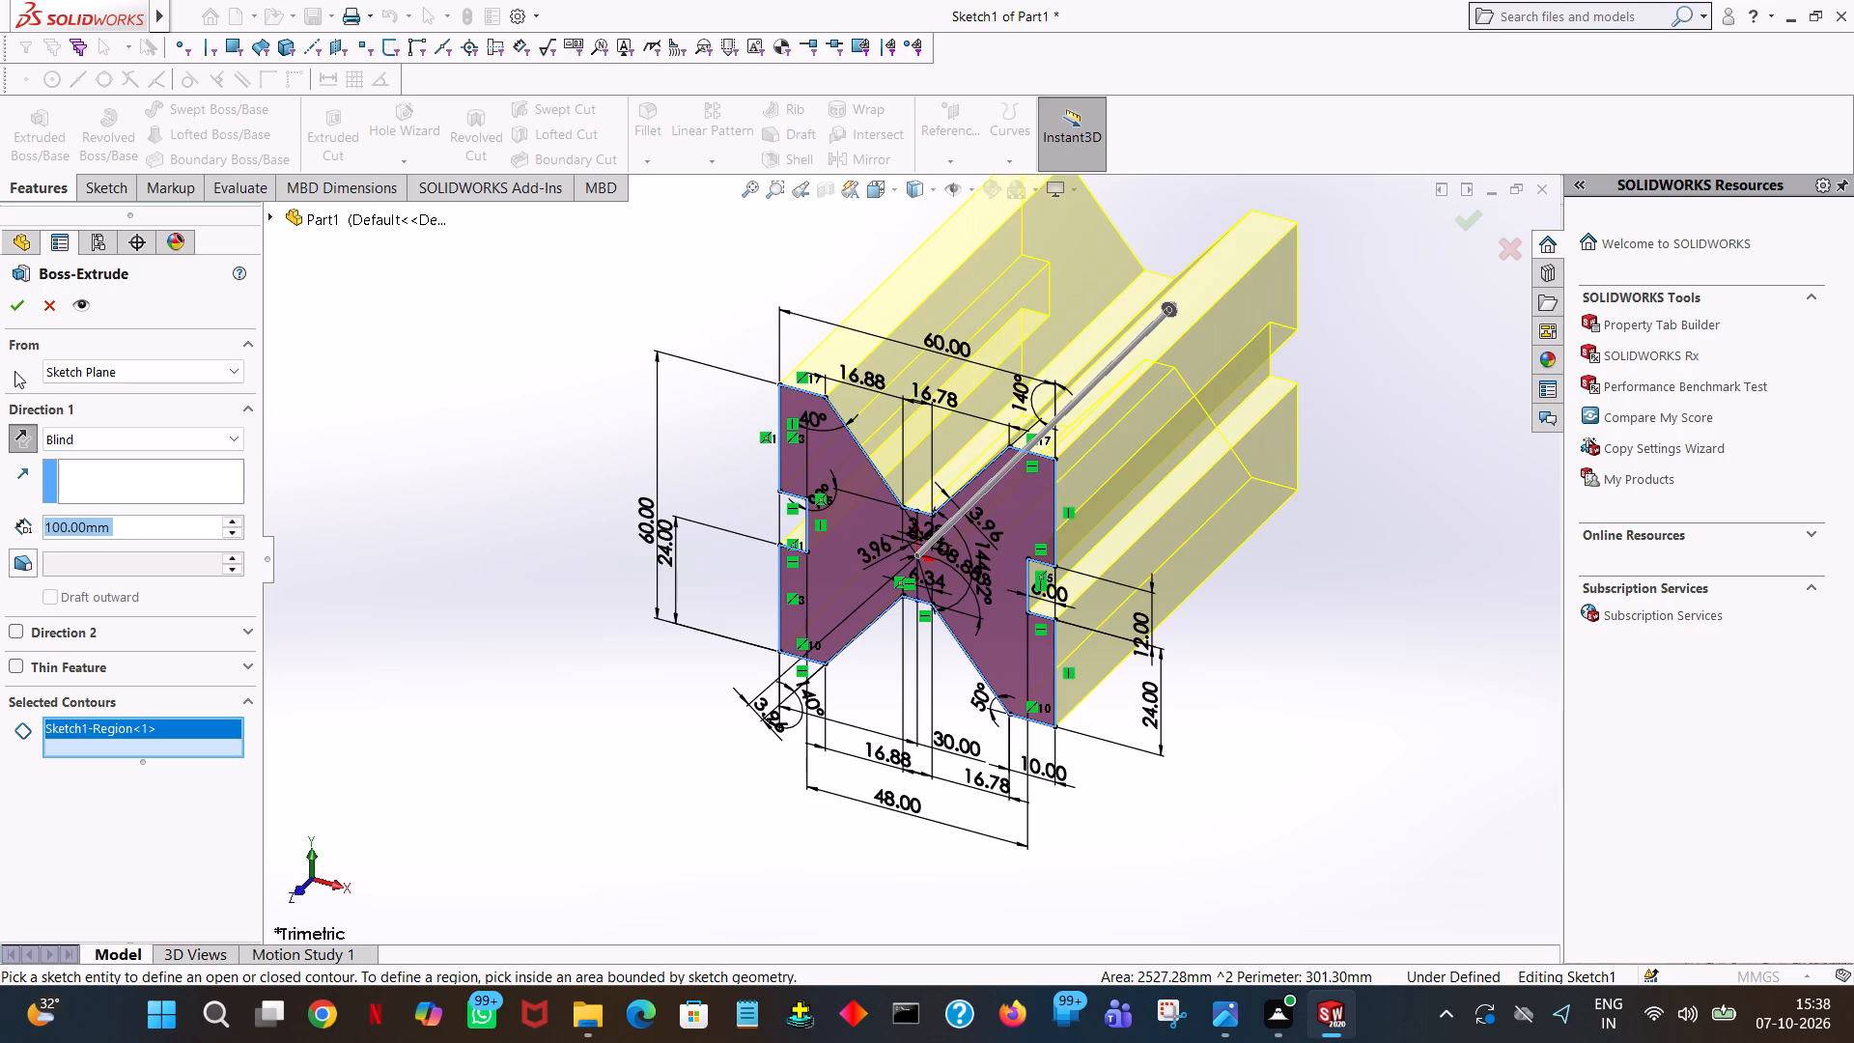
pyautogui.click(11, 297)
pyautogui.click(1352, 585)
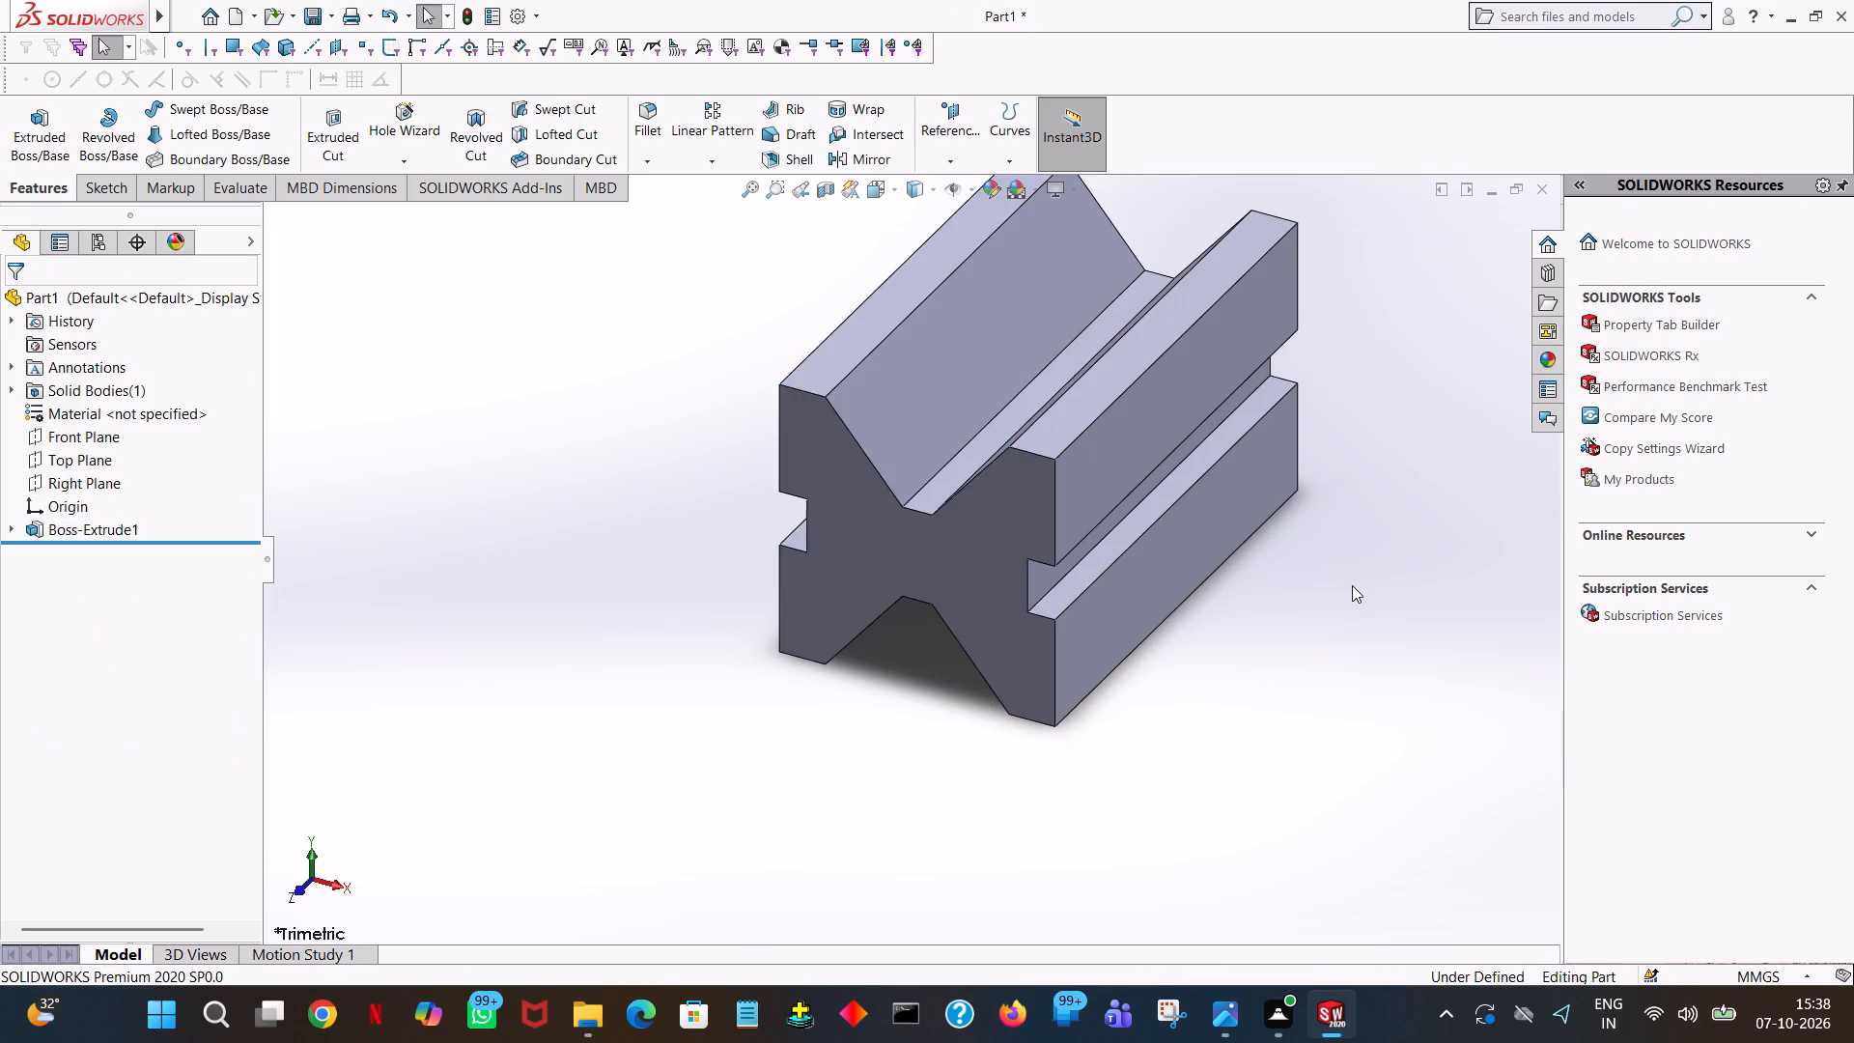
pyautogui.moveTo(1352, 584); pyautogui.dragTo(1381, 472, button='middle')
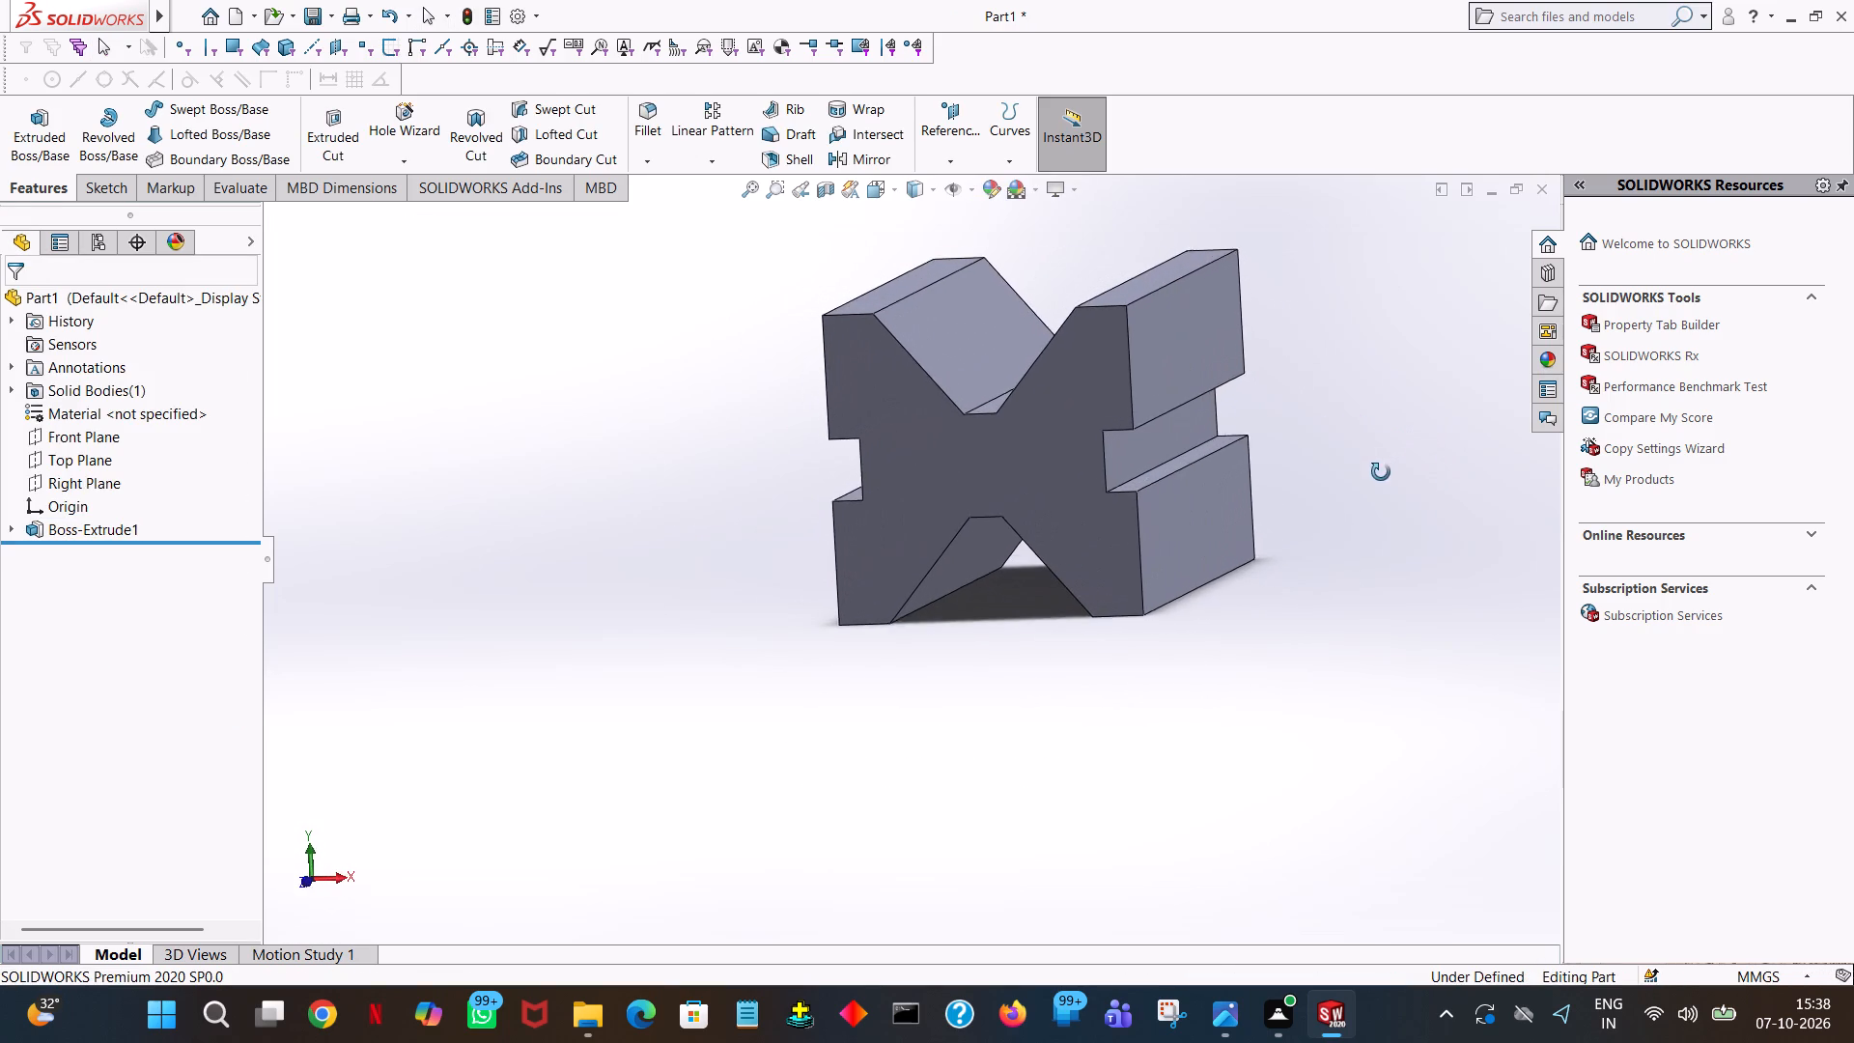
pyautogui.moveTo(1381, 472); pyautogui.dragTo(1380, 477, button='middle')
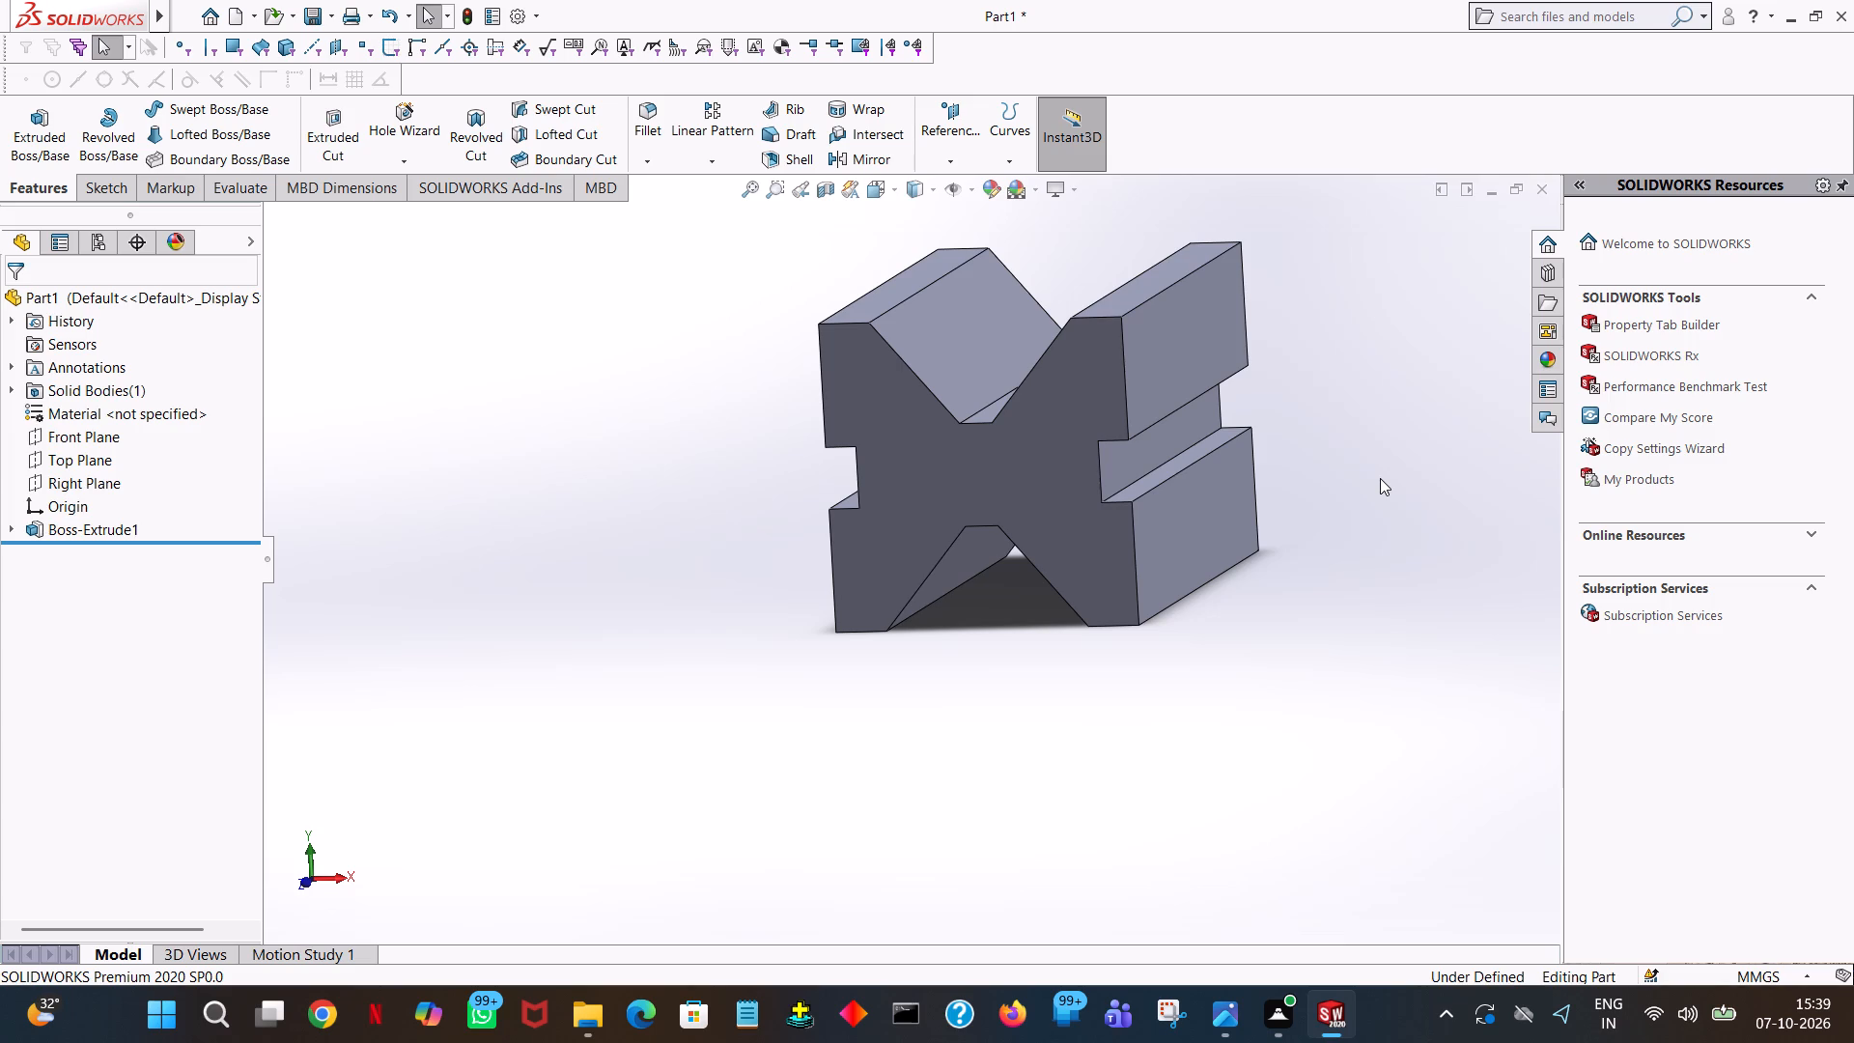
# Start a boss extrude sketch on the block's side face above the right-hand notch, viewed normal to that face.
pyautogui.click(66, 123)
pyautogui.click(1196, 328)
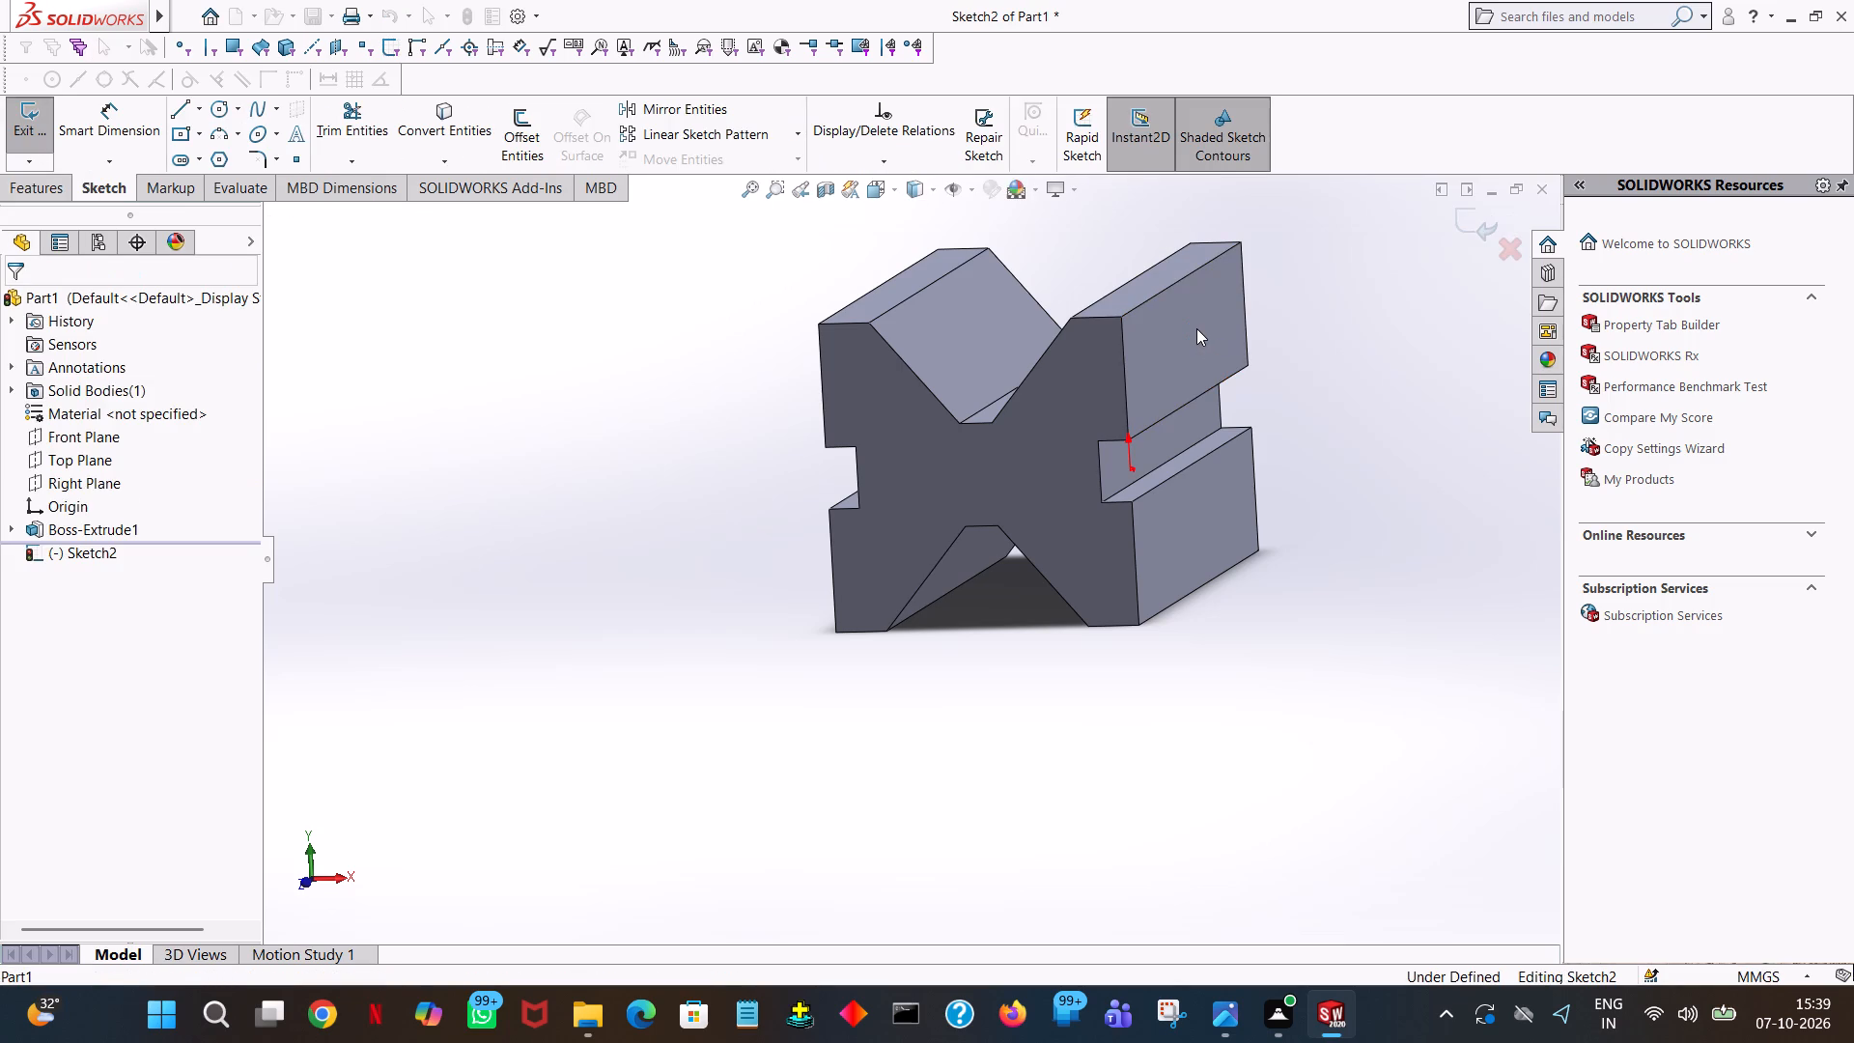
pyautogui.press('space')
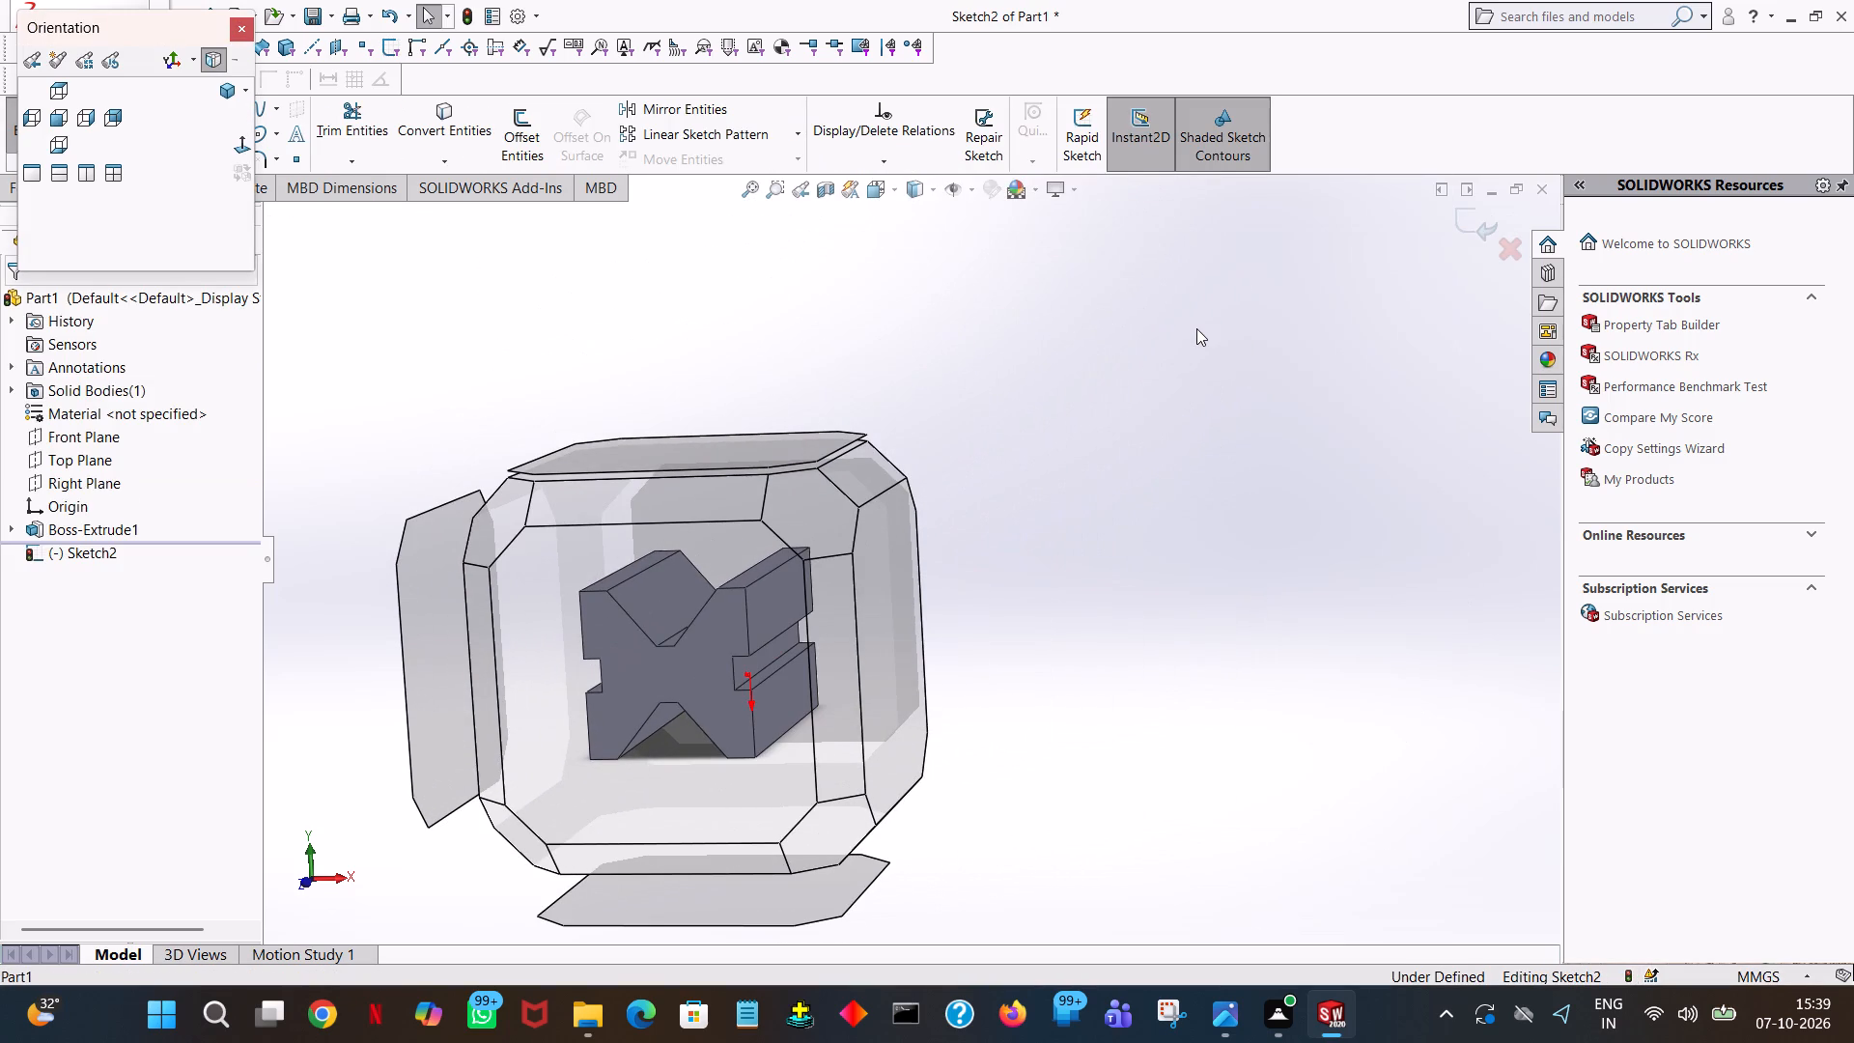
pyautogui.click(241, 146)
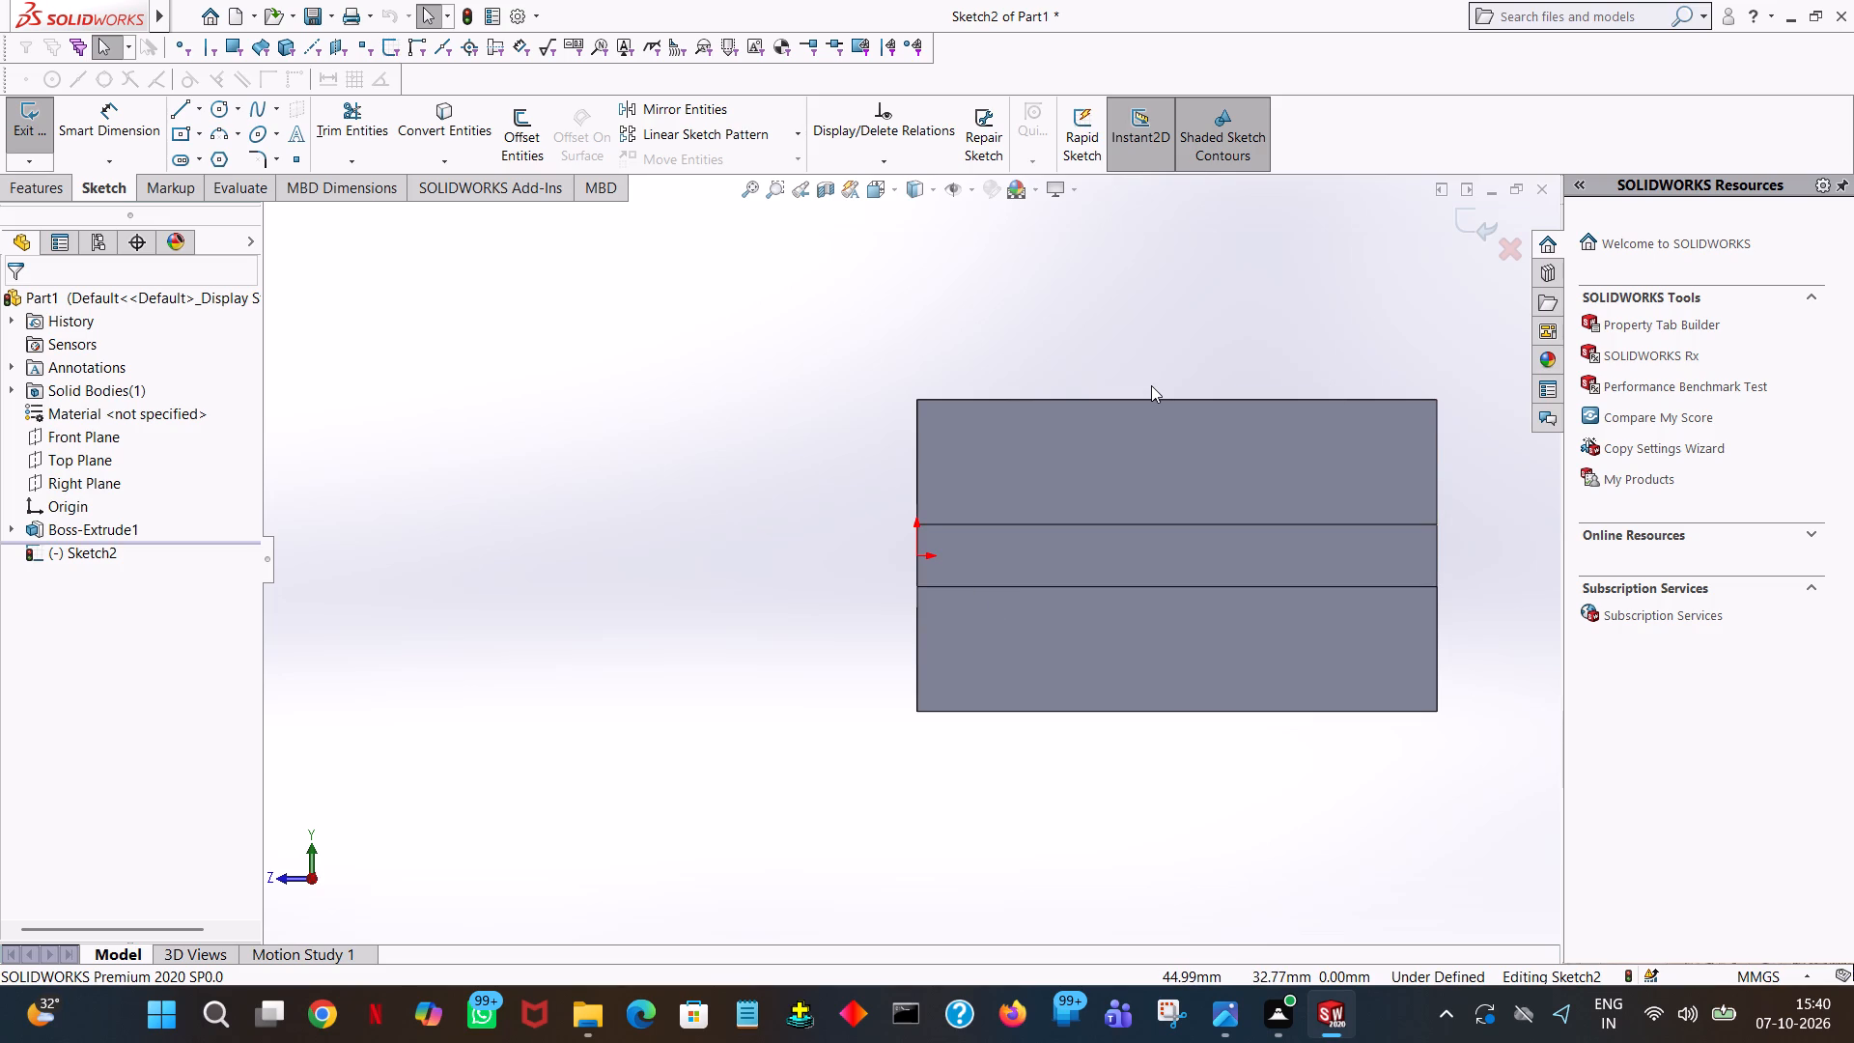
pyautogui.moveTo(1193, 321); pyautogui.dragTo(1194, 322, button='middle')
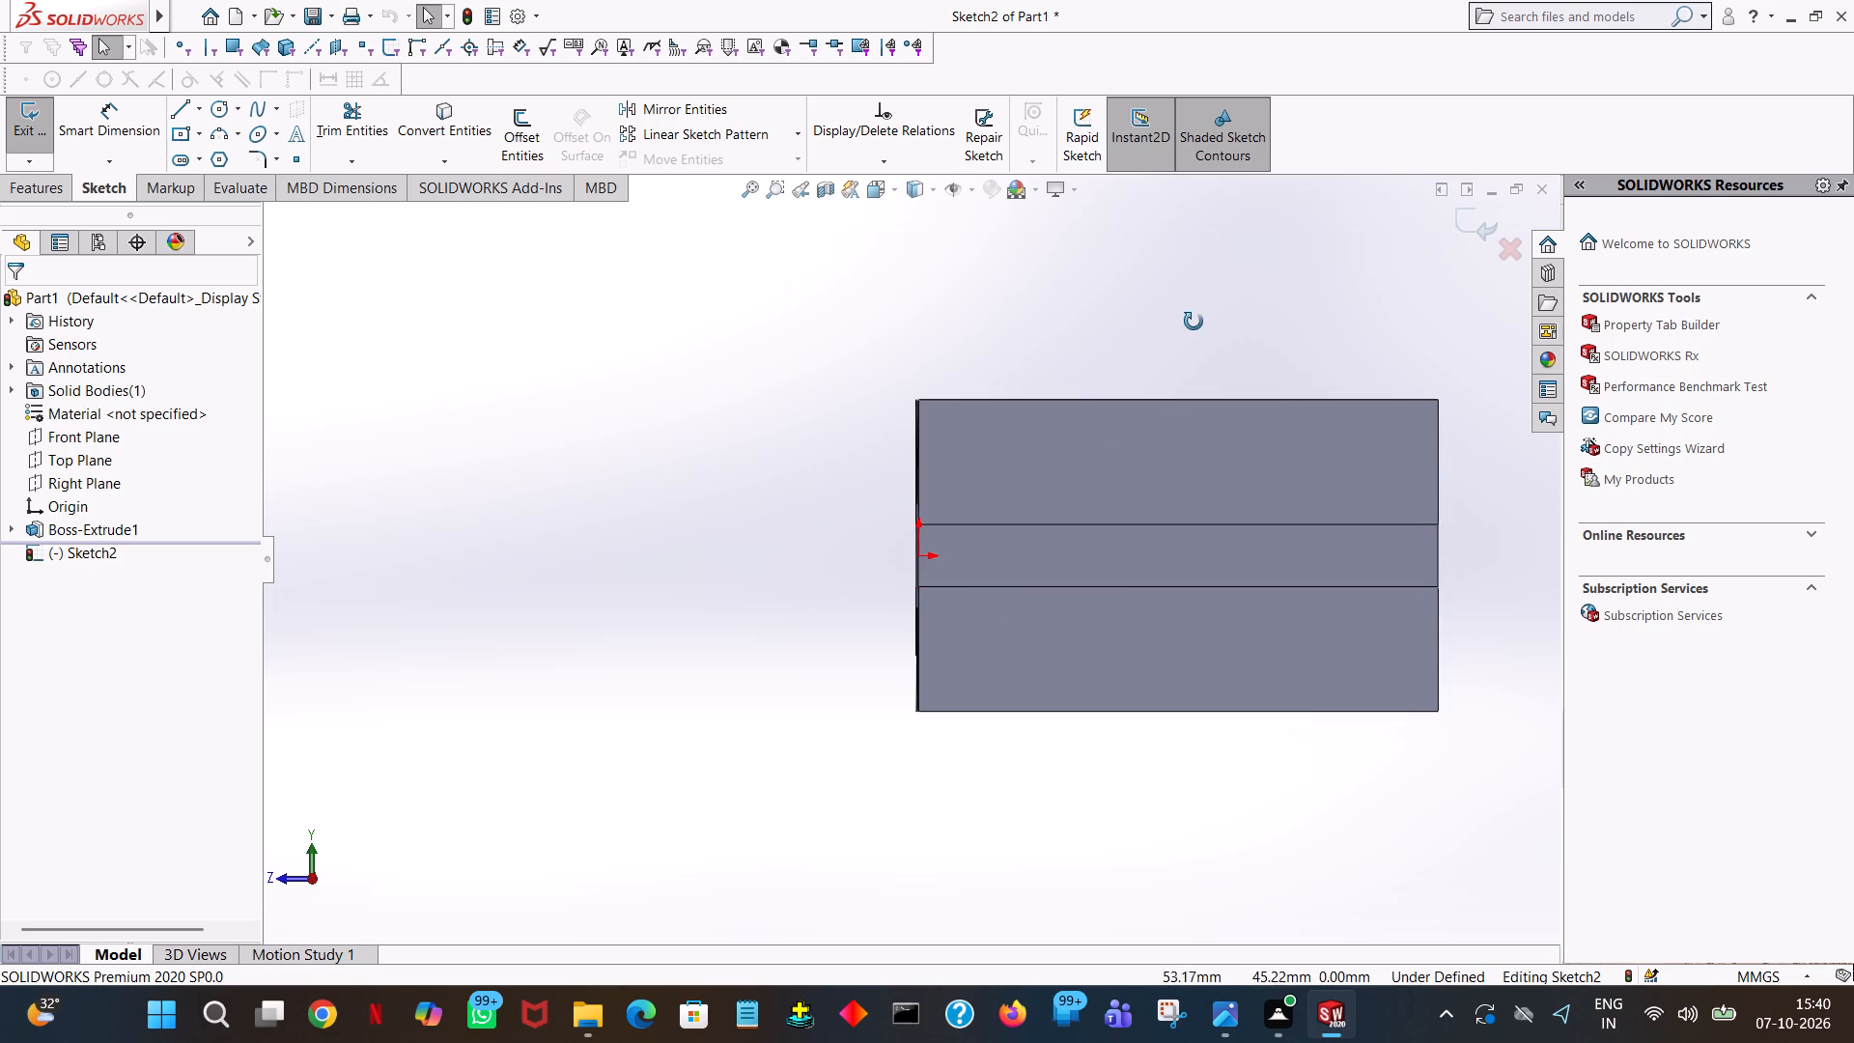
pyautogui.moveTo(1194, 322); pyautogui.dragTo(1229, 356, button='middle')
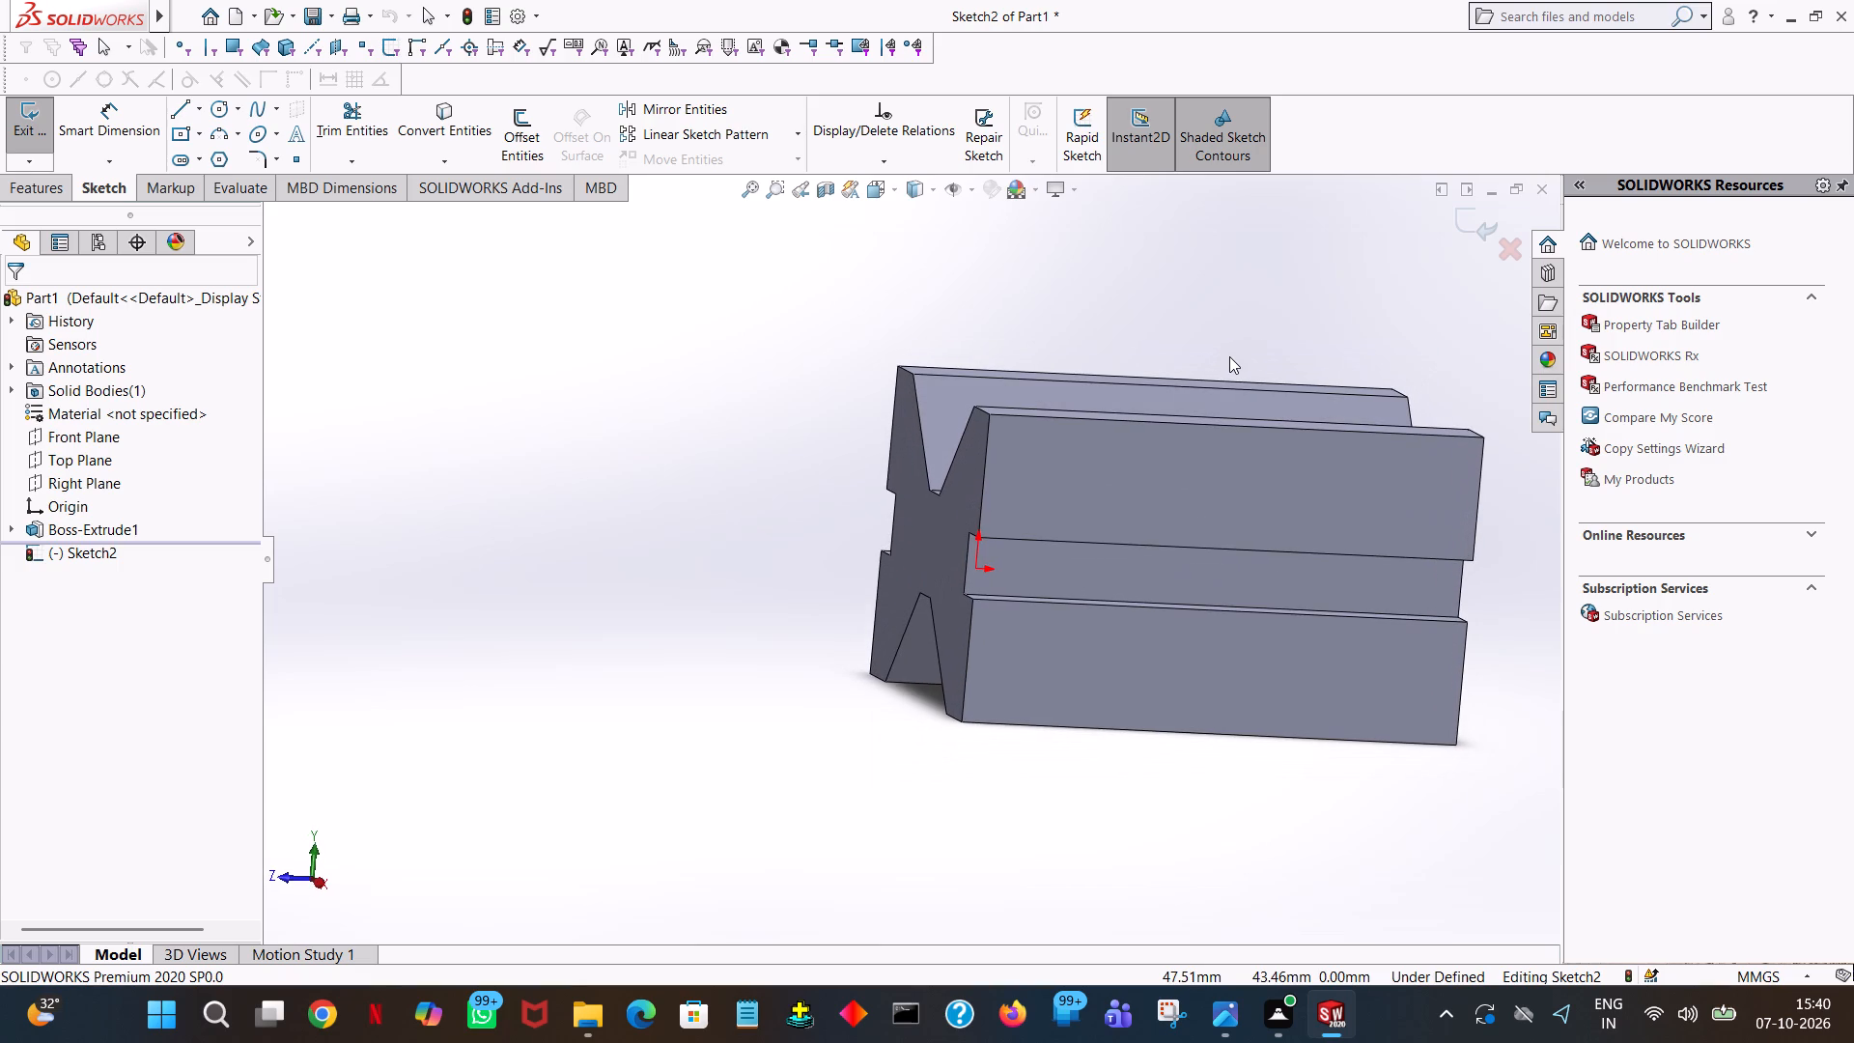
pyautogui.hotkey('ctrl', '7')
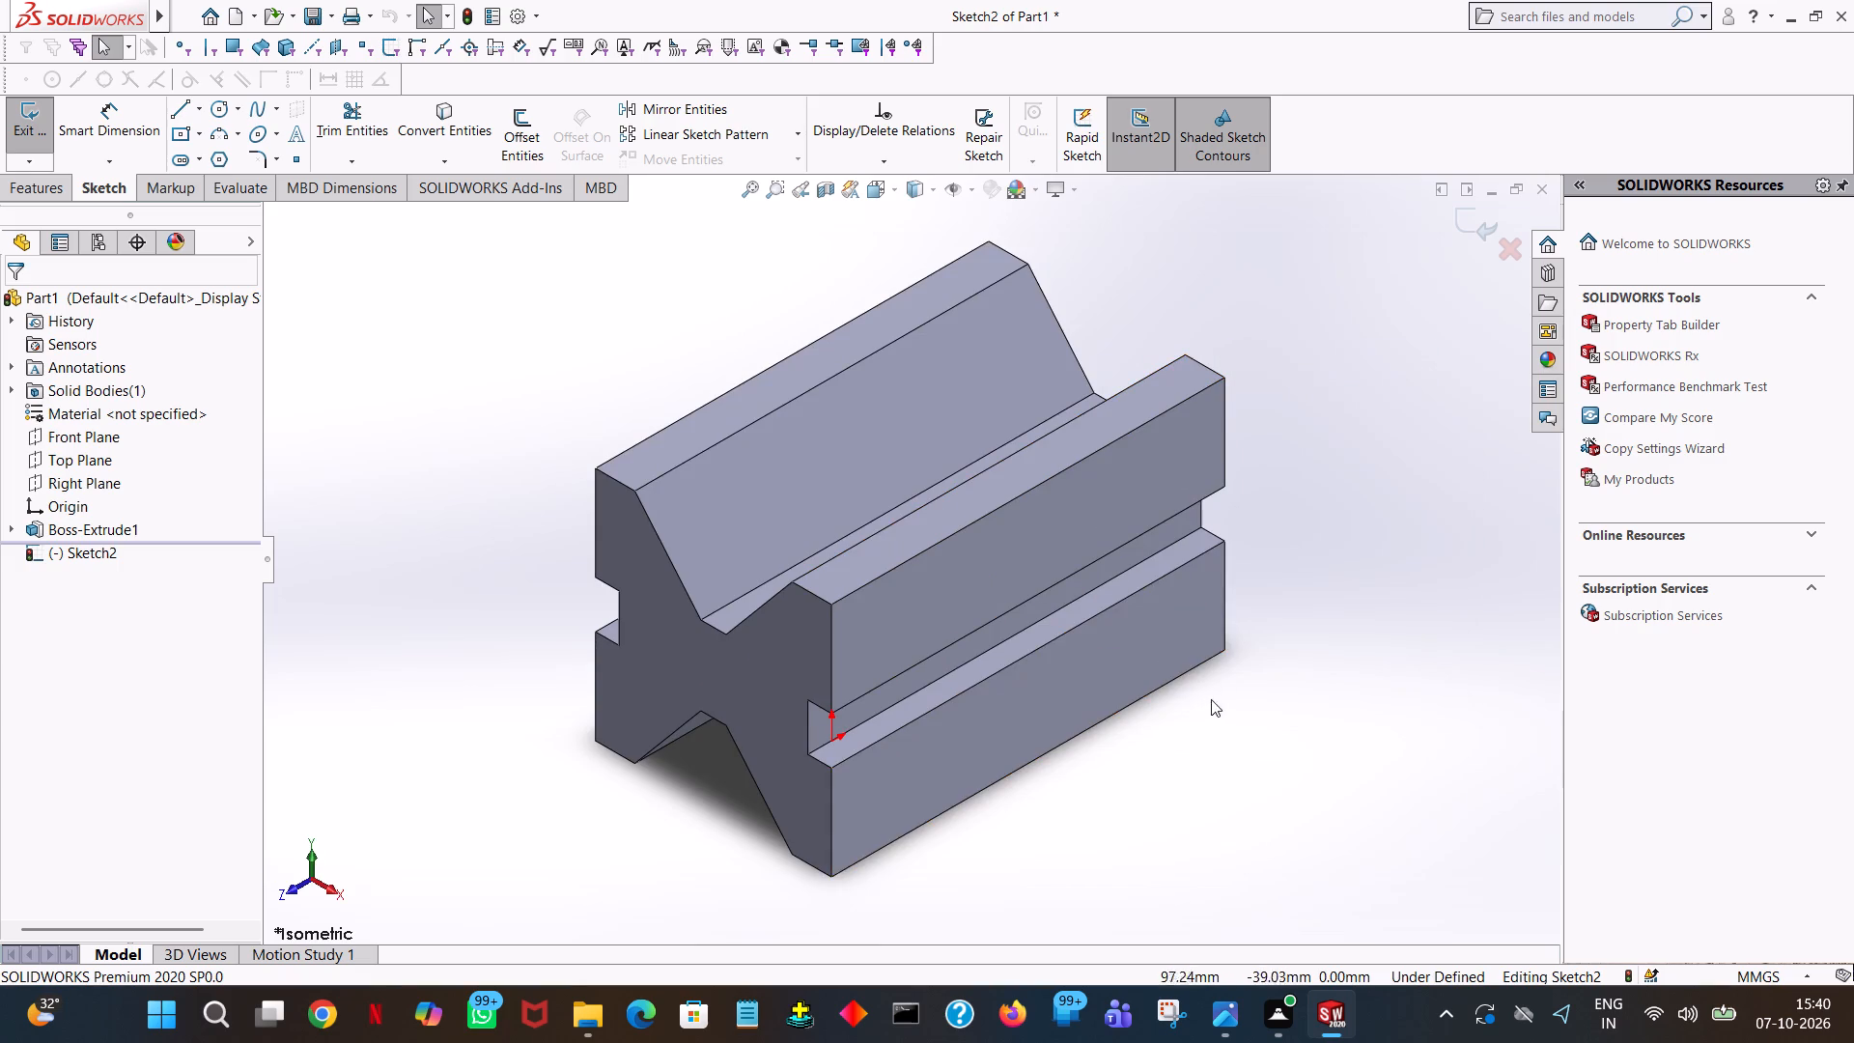
pyautogui.moveTo(1204, 702); pyautogui.dragTo(1078, 560, button='middle')
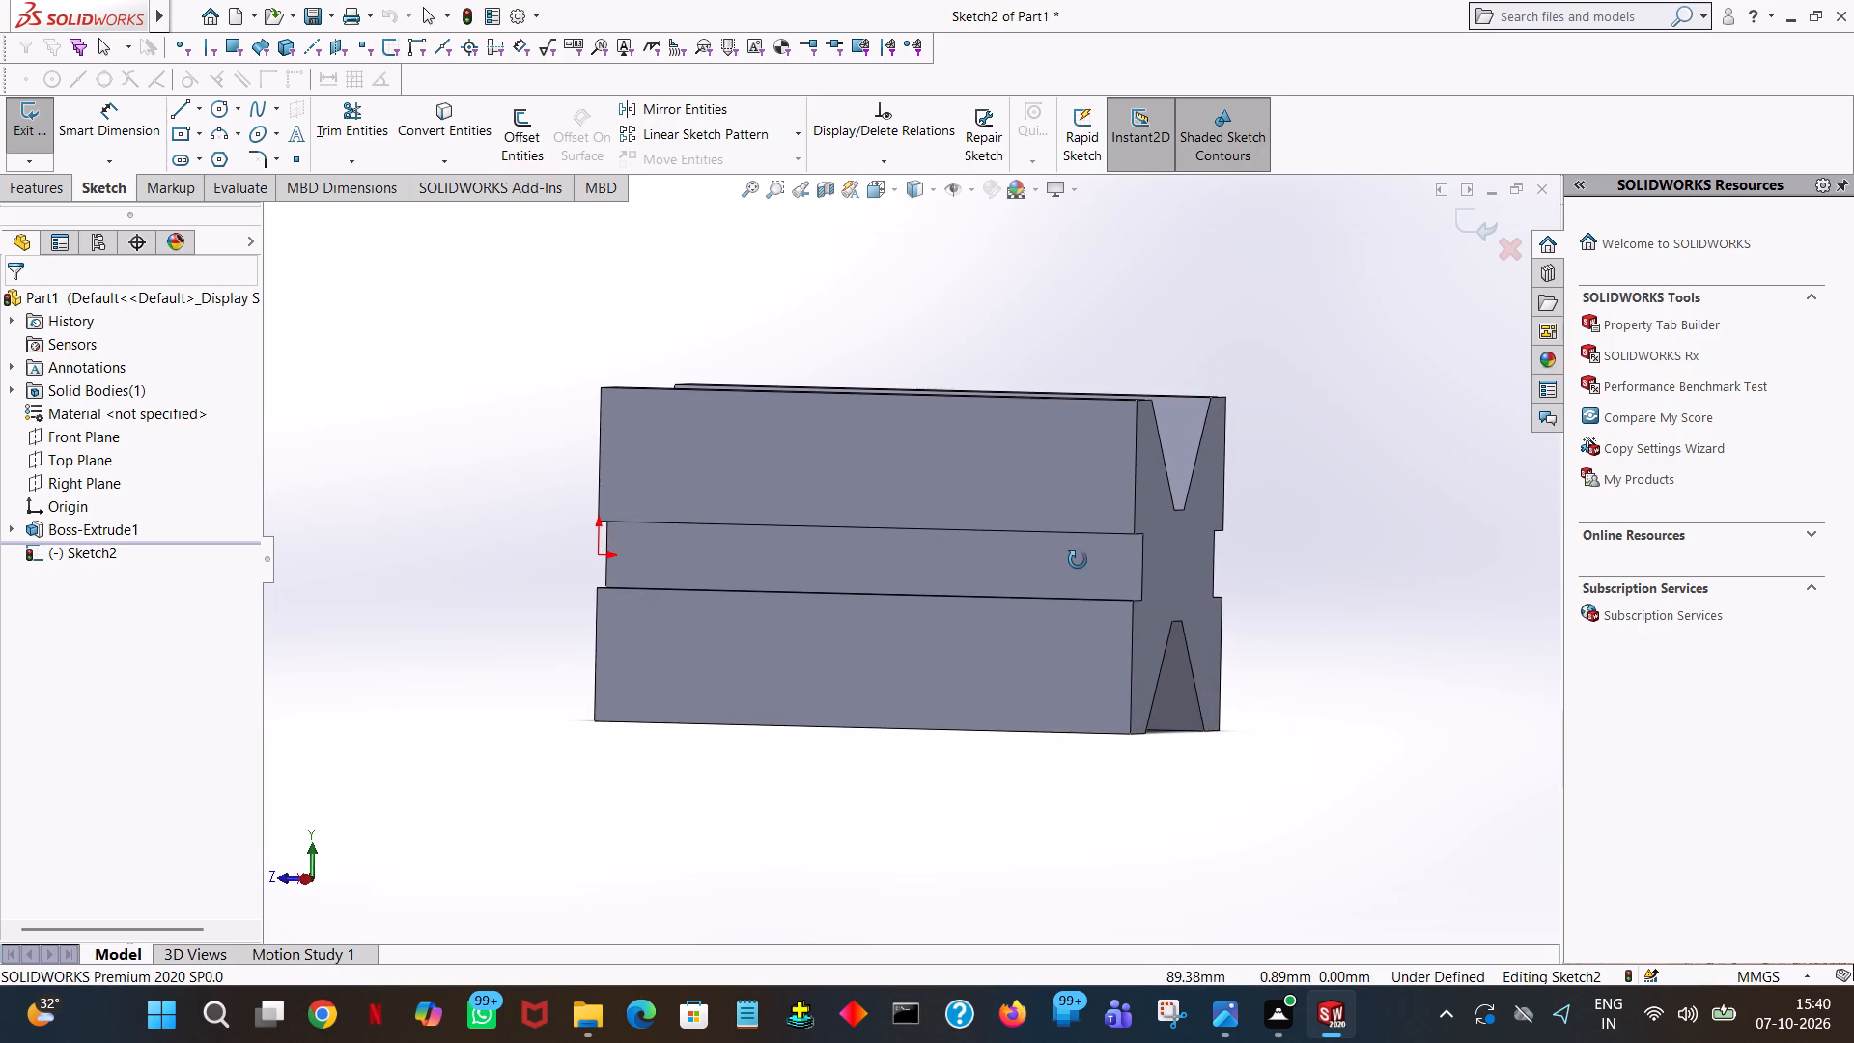
pyautogui.moveTo(1078, 560); pyautogui.dragTo(1093, 572, button='middle')
pyautogui.press('space')
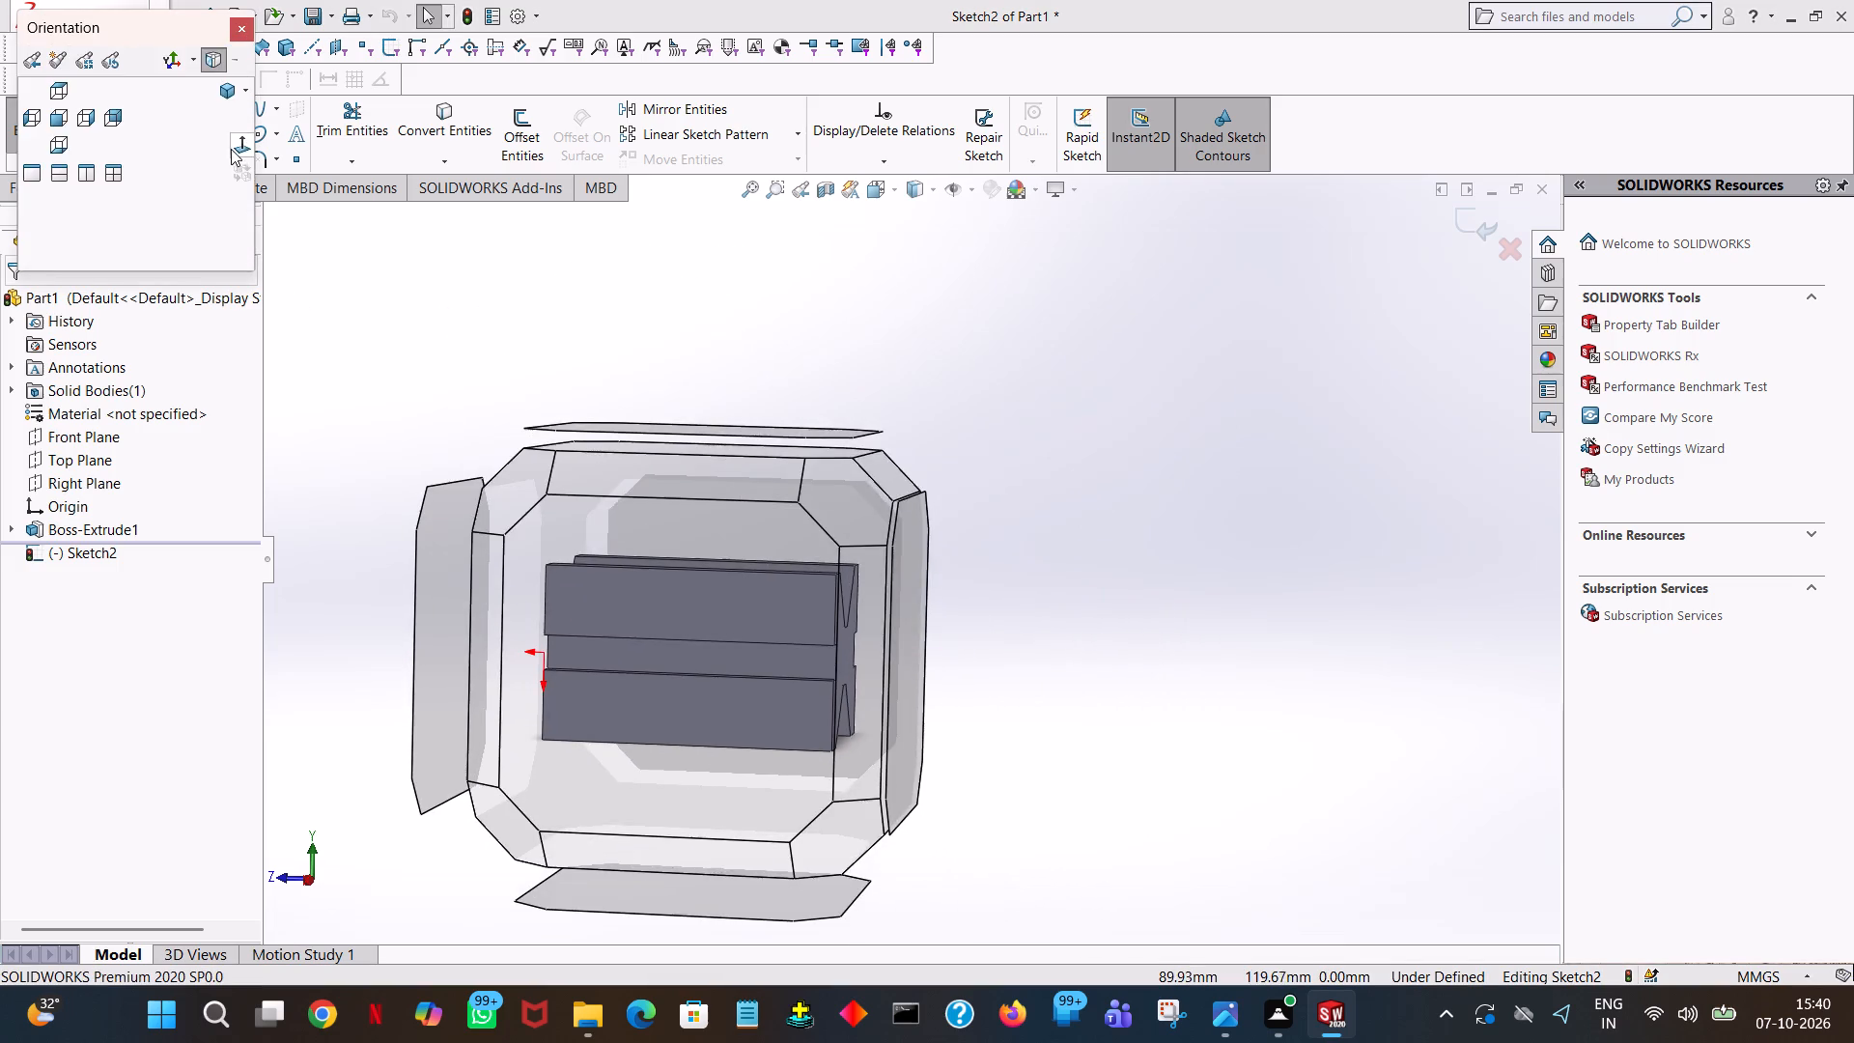
pyautogui.click(239, 149)
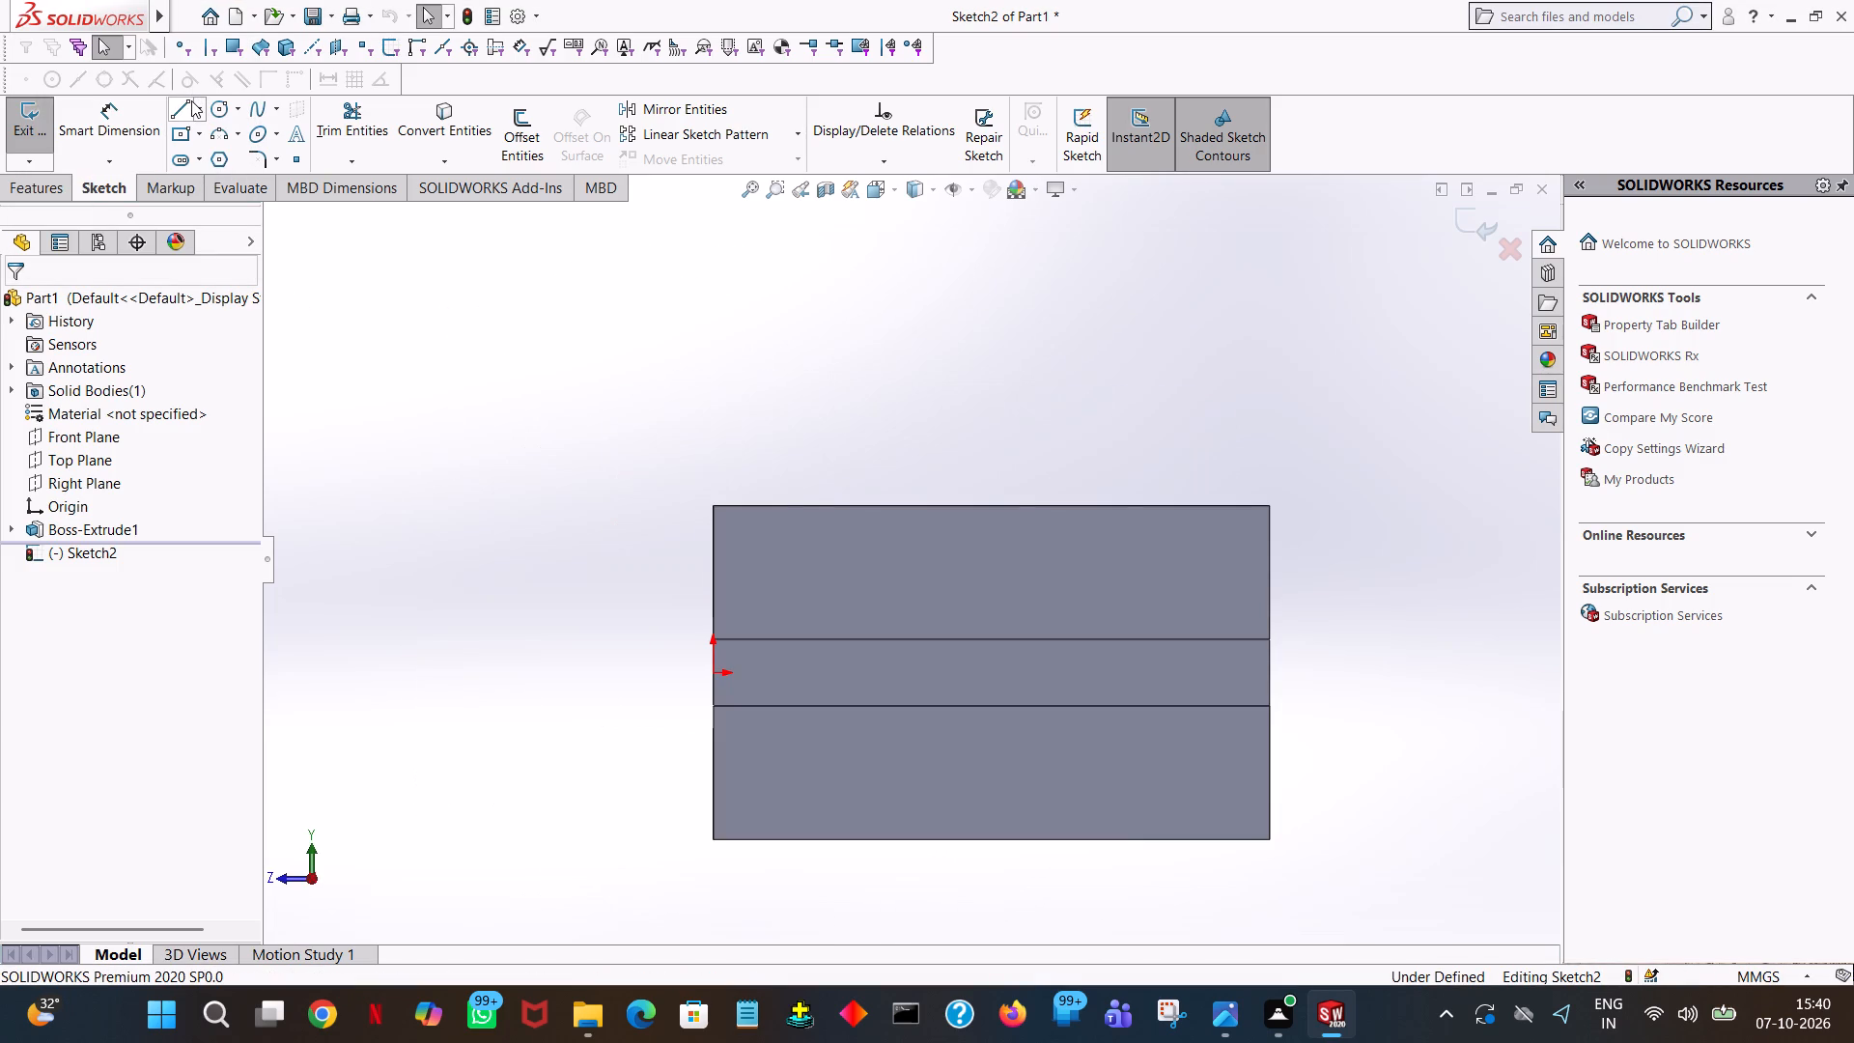
# Draw a 60 mm line along the side face's upper edge, starting at the block's front corner.
pyautogui.click(191, 100)
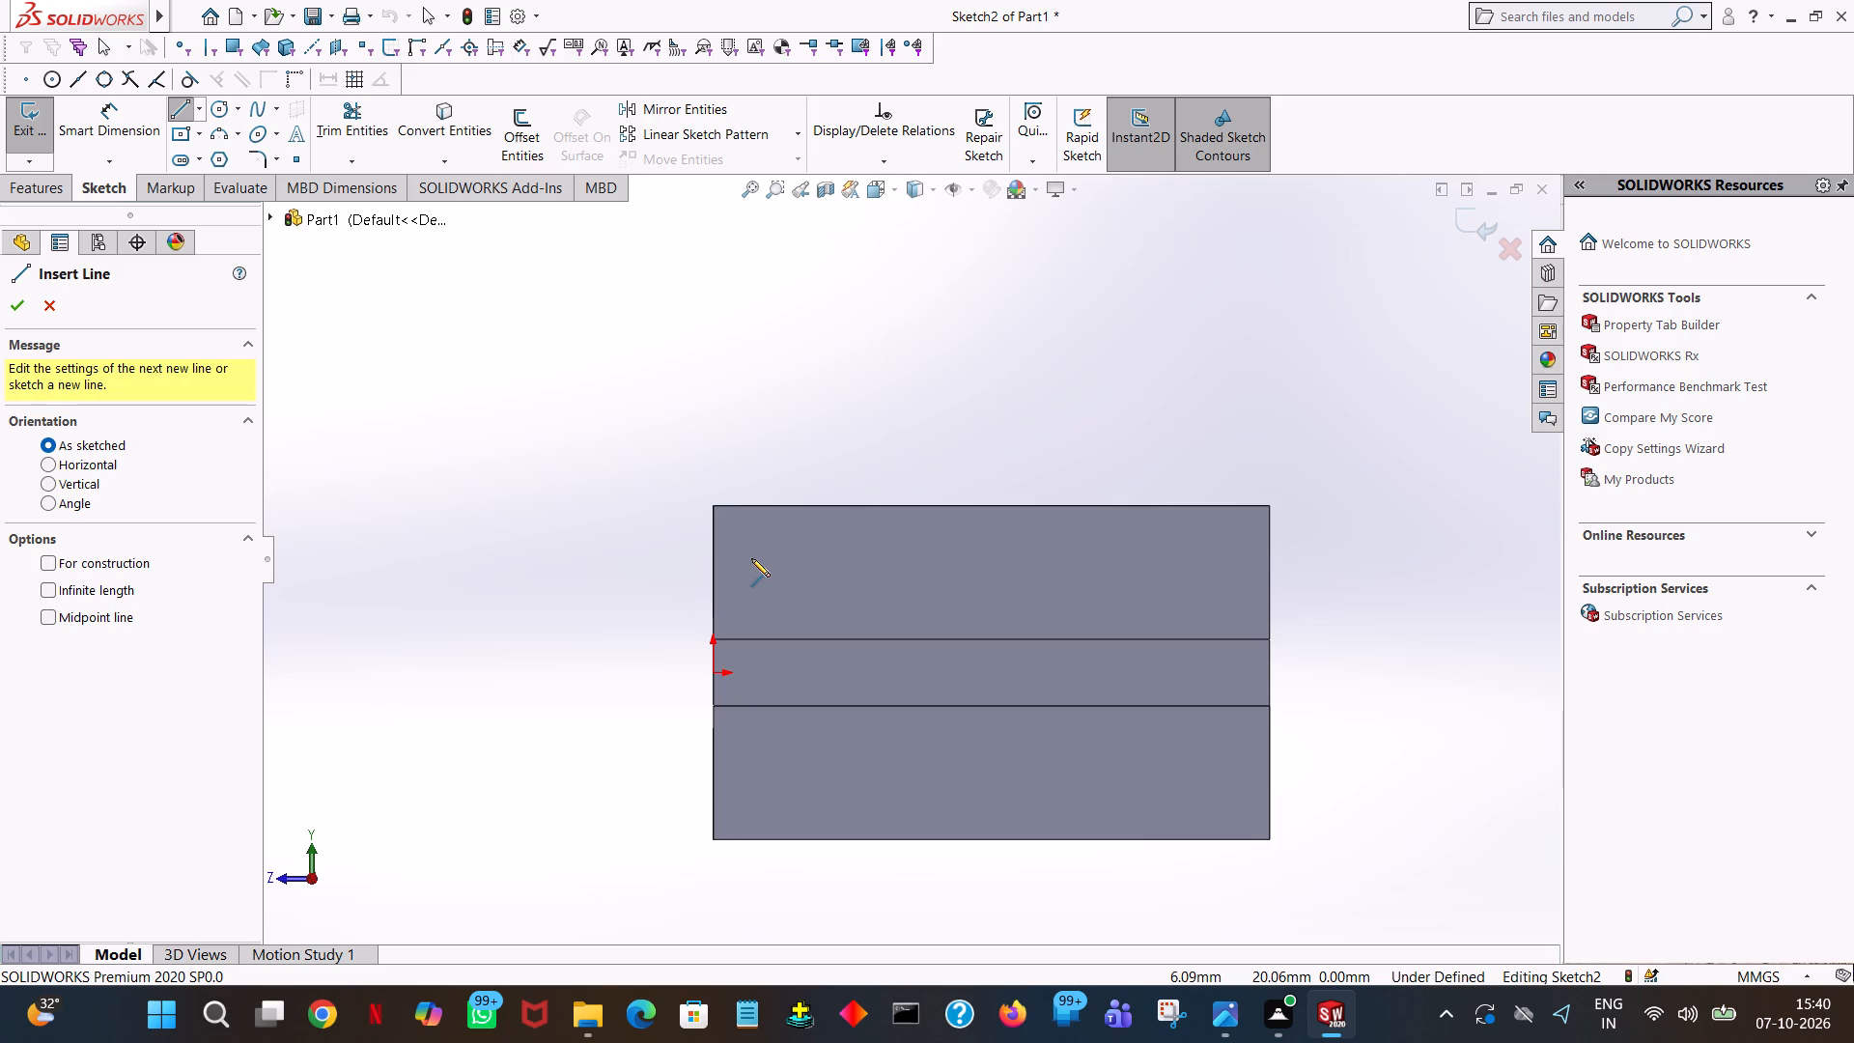
pyautogui.click(714, 507)
pyautogui.click(1065, 504)
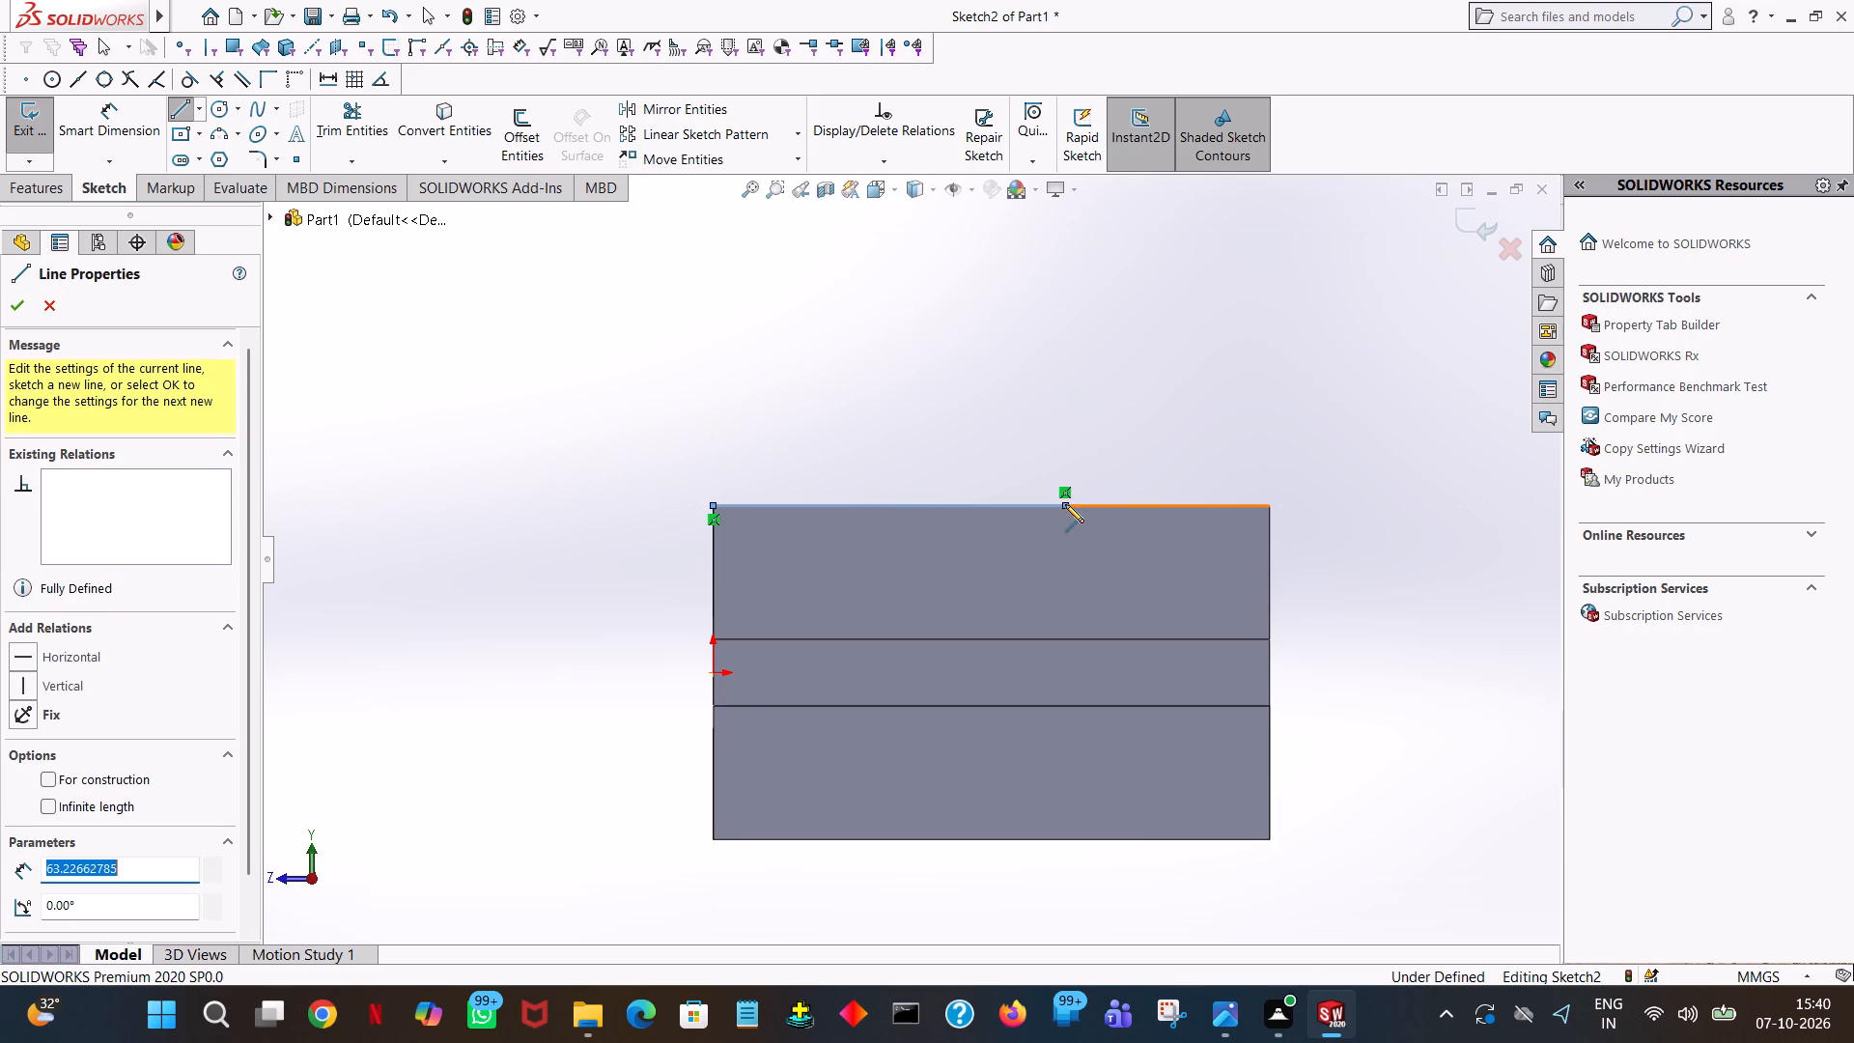
pyautogui.write('60')
pyautogui.press('Return')
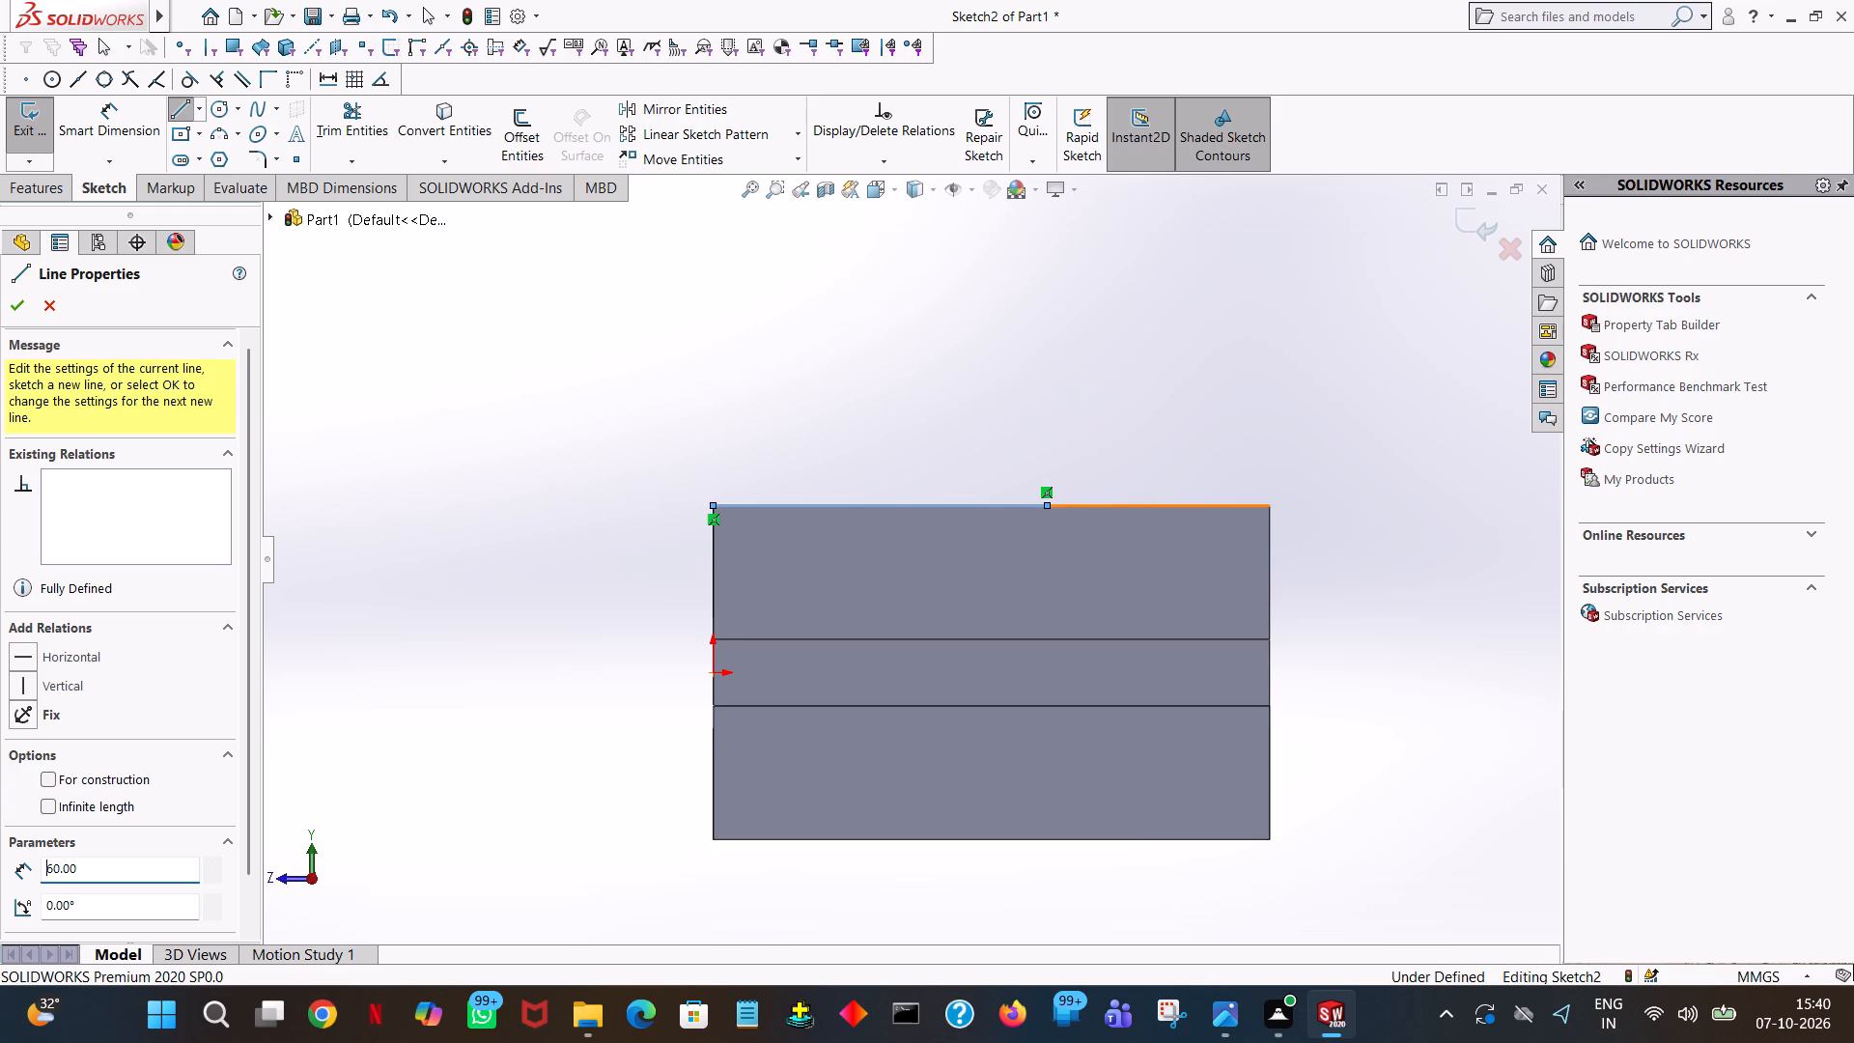
# Draw a closed rectangle from the line's free end, 36 mm down and 20 mm wide, with its top on the block's upper edge.
pyautogui.click(1045, 664)
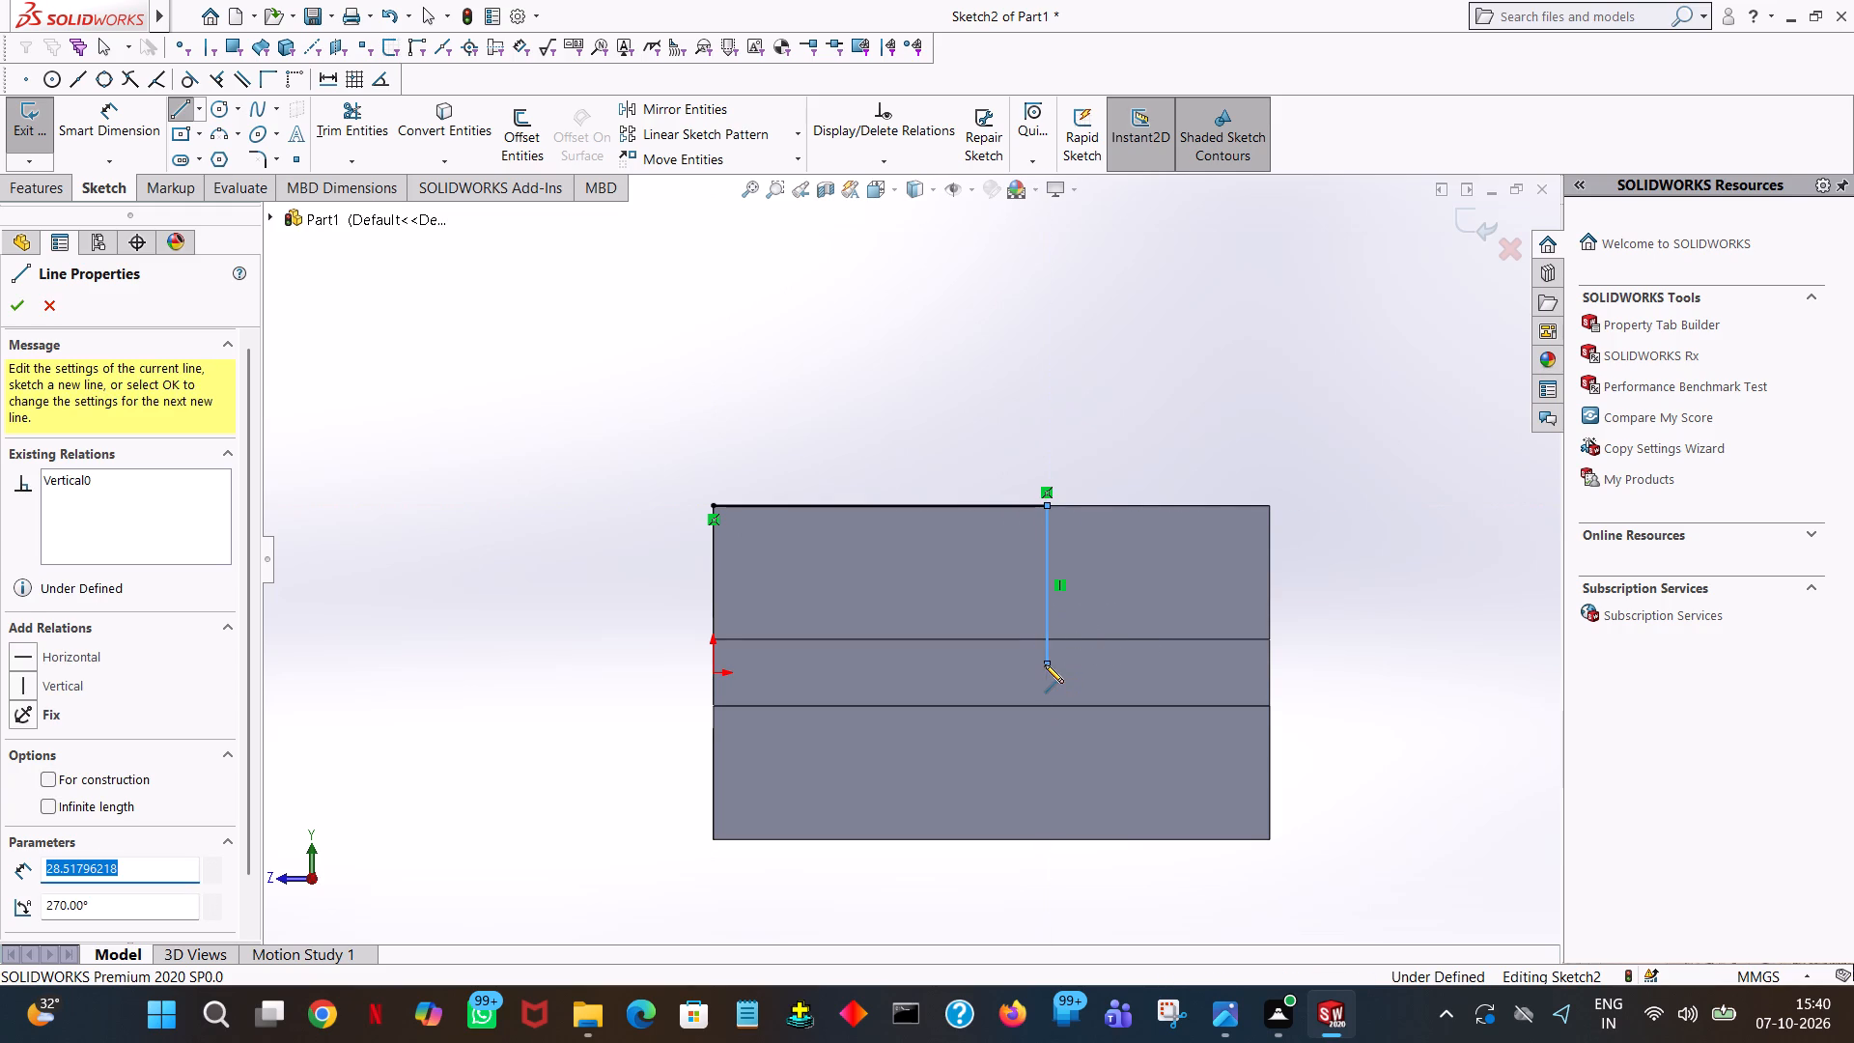
pyautogui.write('36')
pyautogui.press('Return')
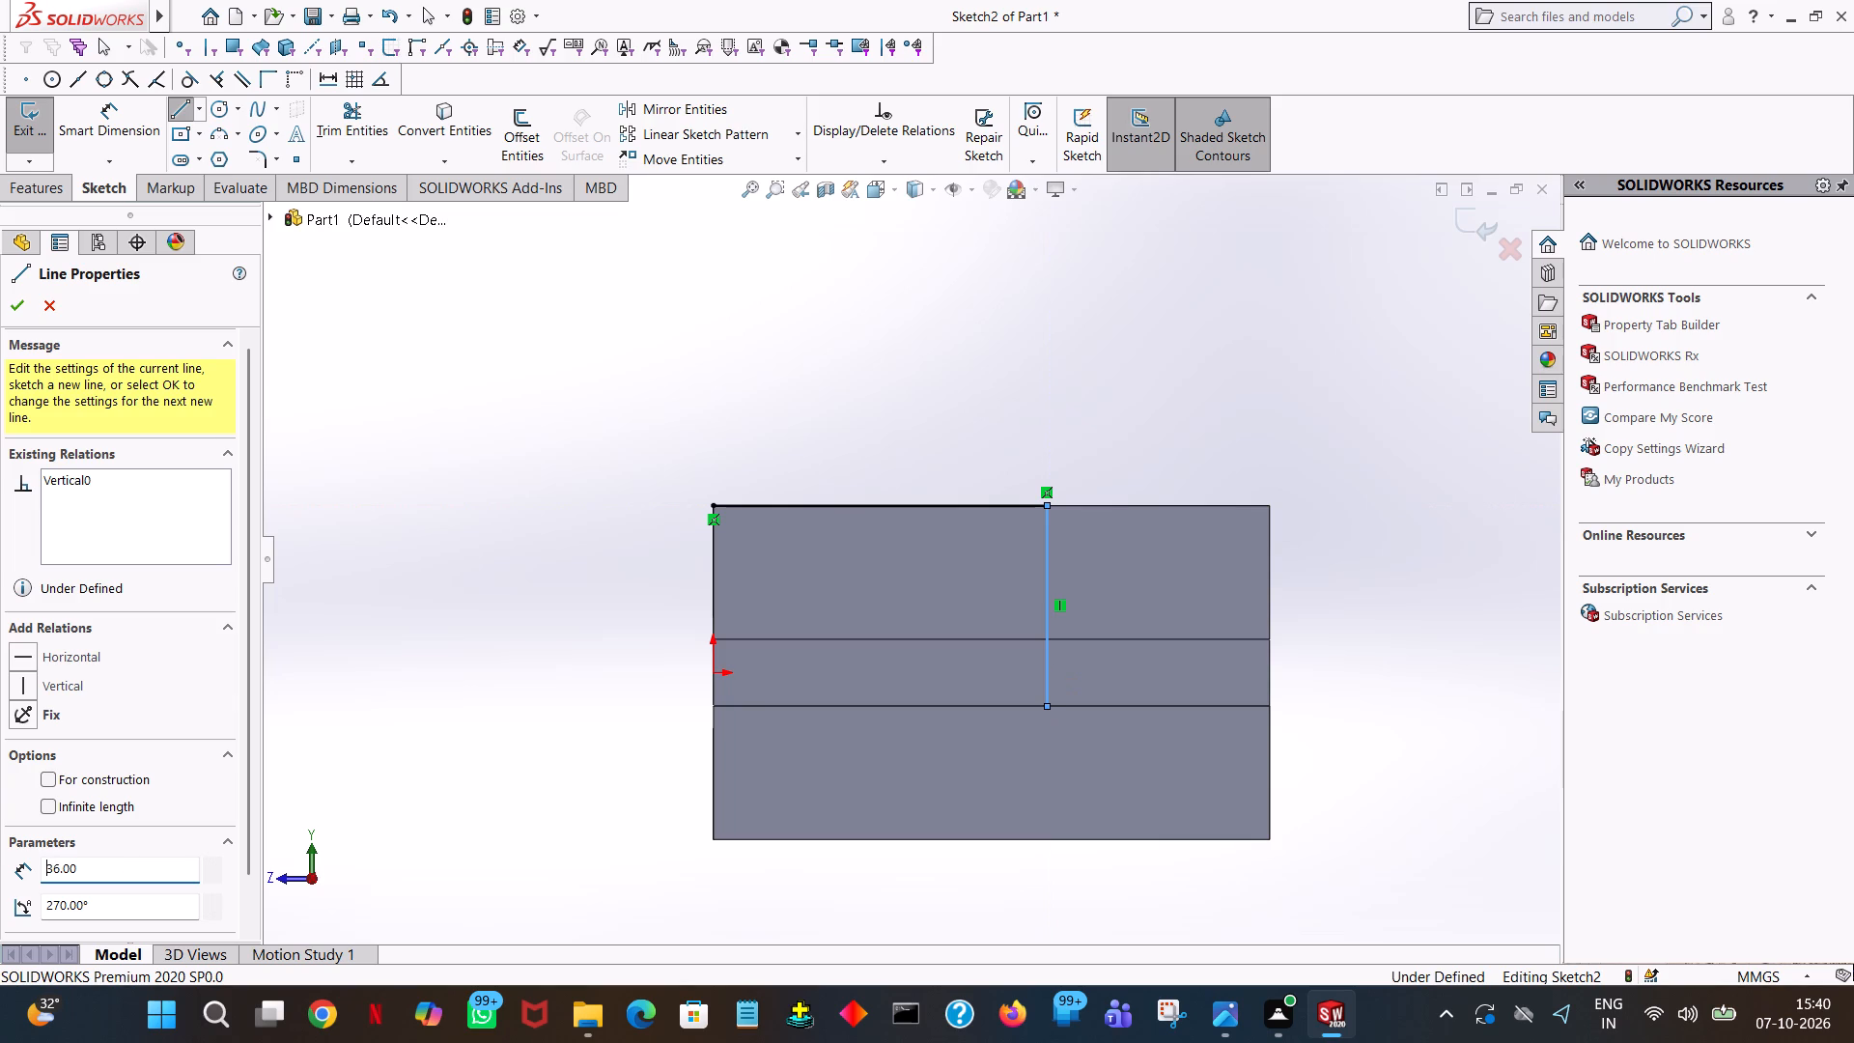
pyautogui.click(1126, 707)
pyautogui.write('20')
pyautogui.press('Return')
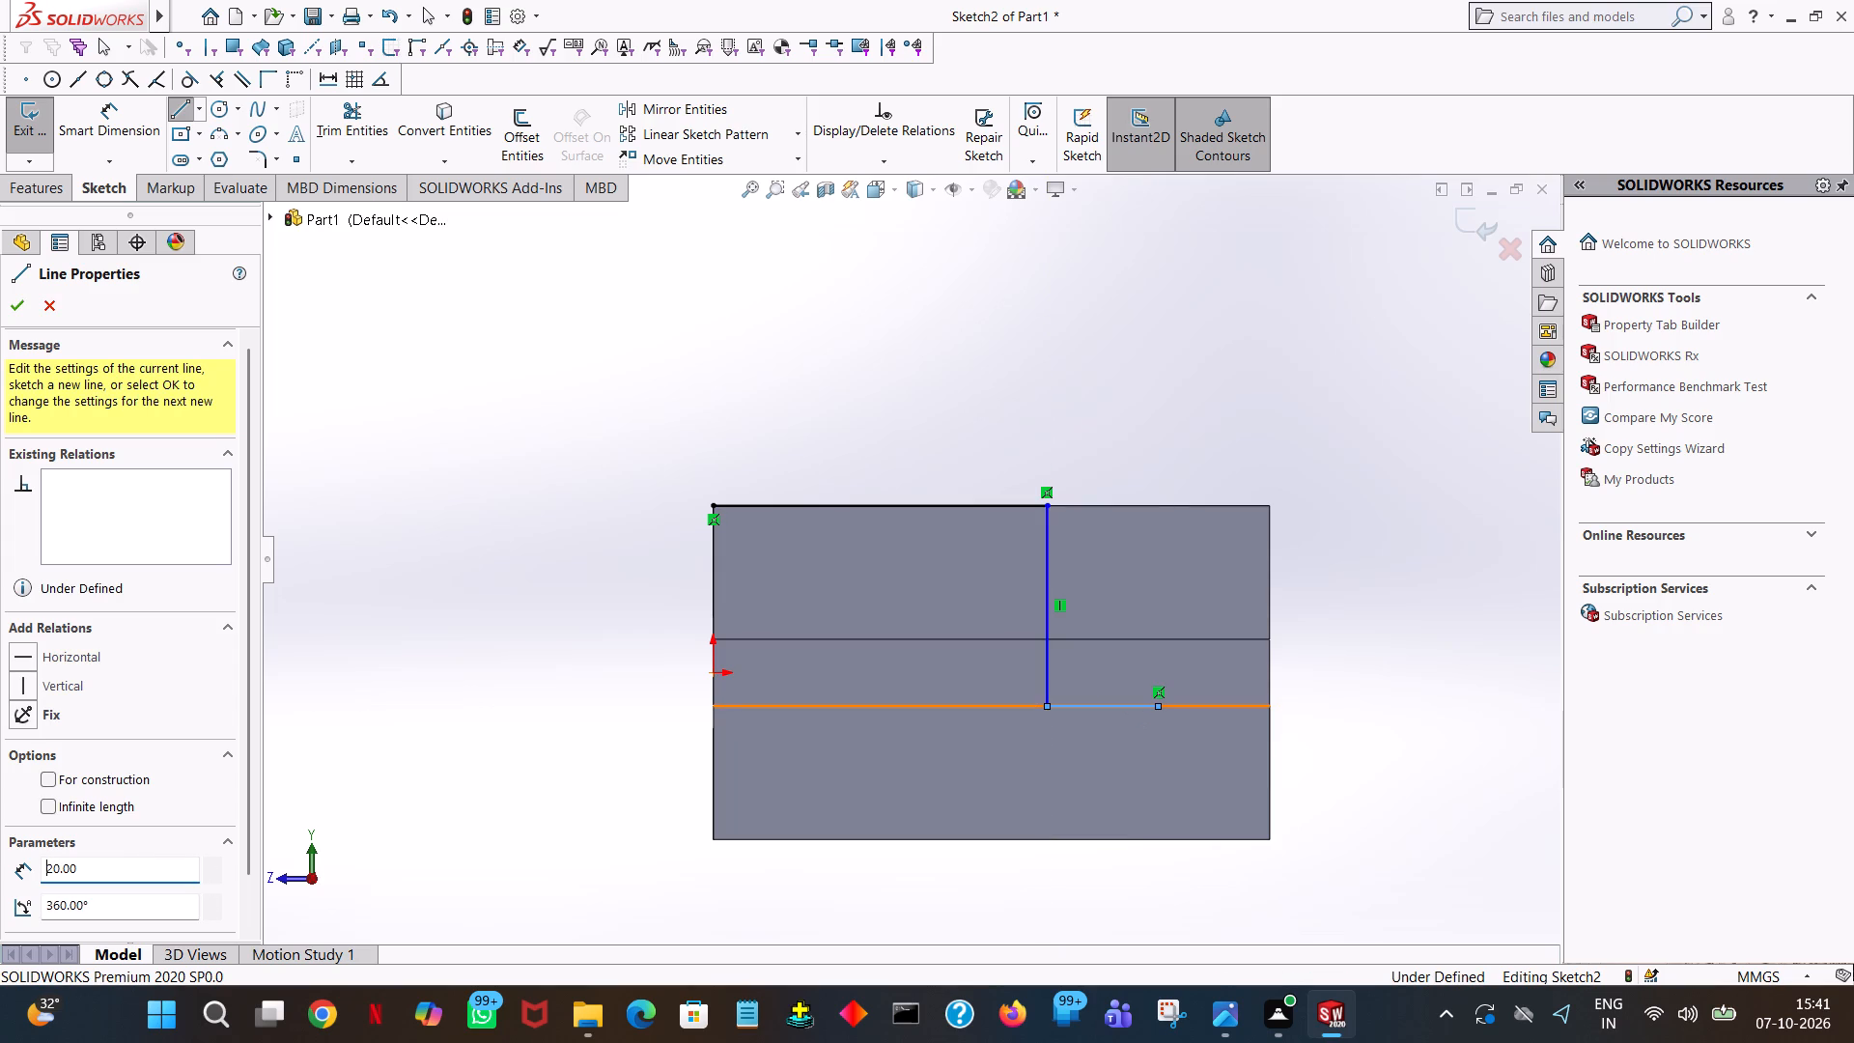
pyautogui.click(1159, 505)
pyautogui.click(1046, 506)
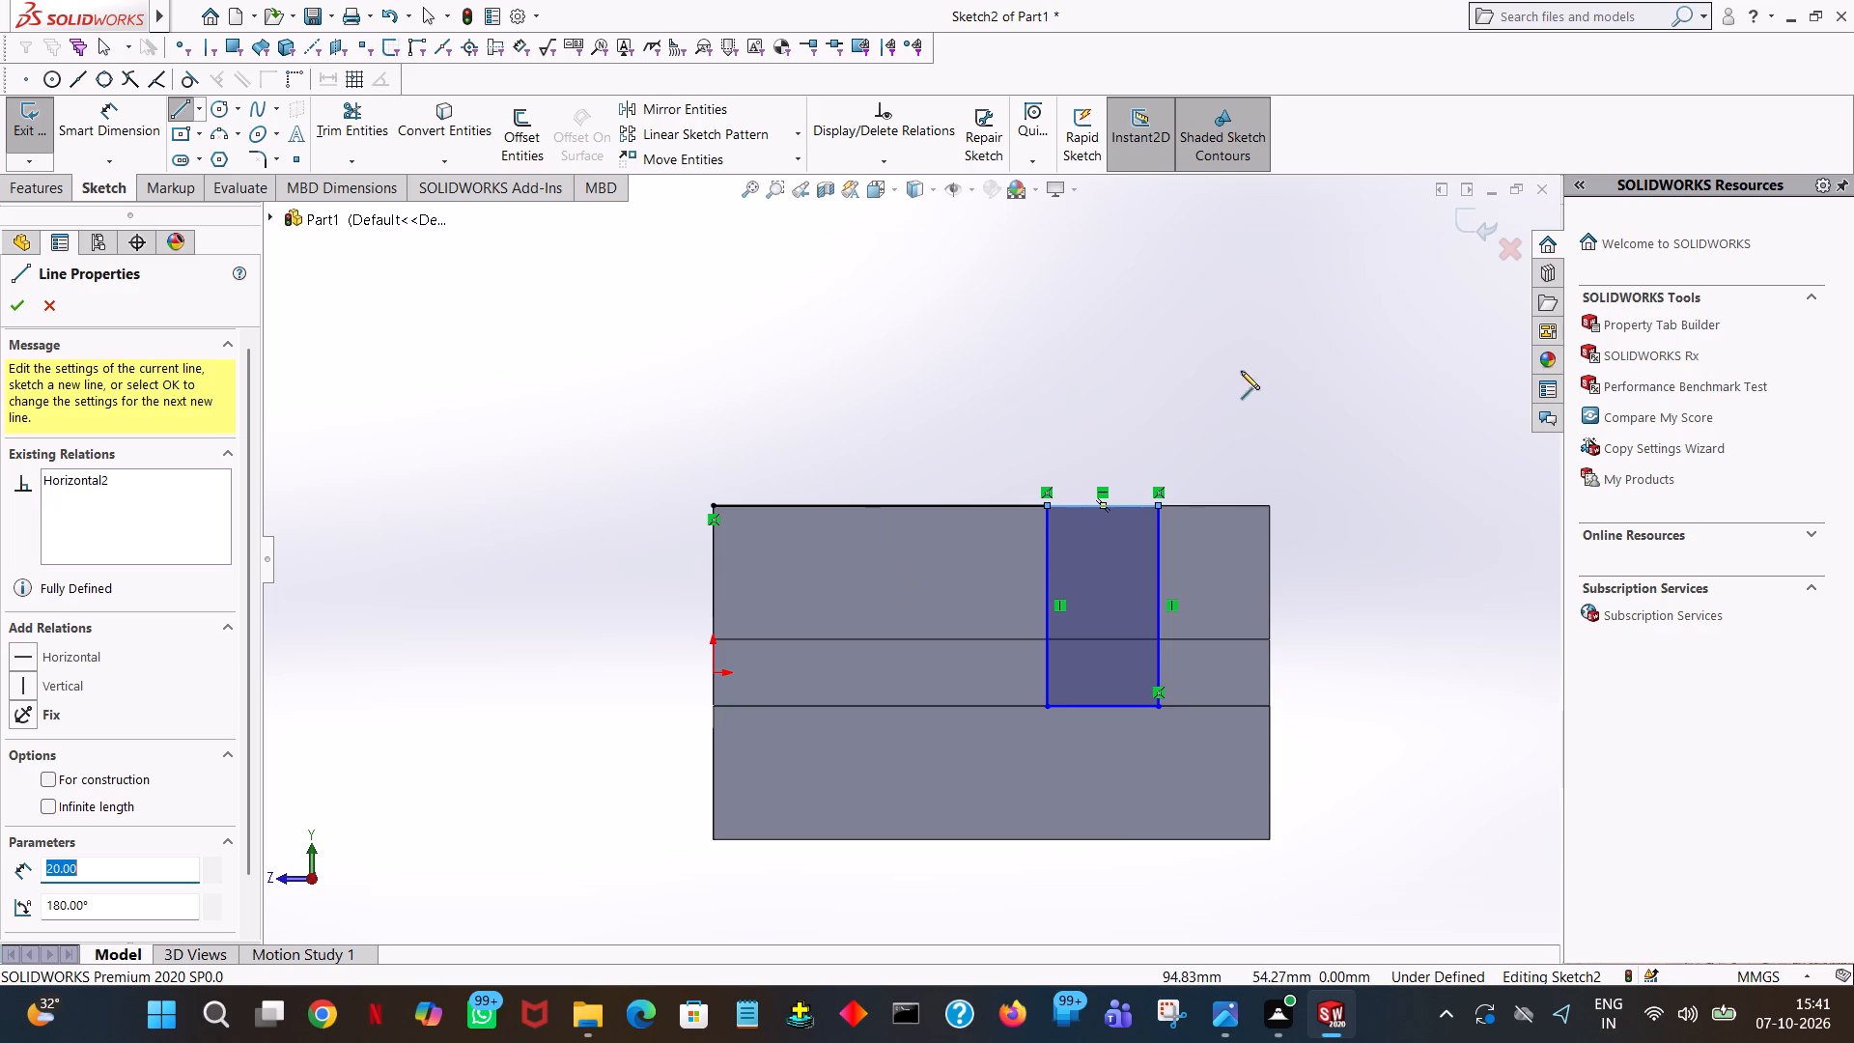
pyautogui.click(10, 306)
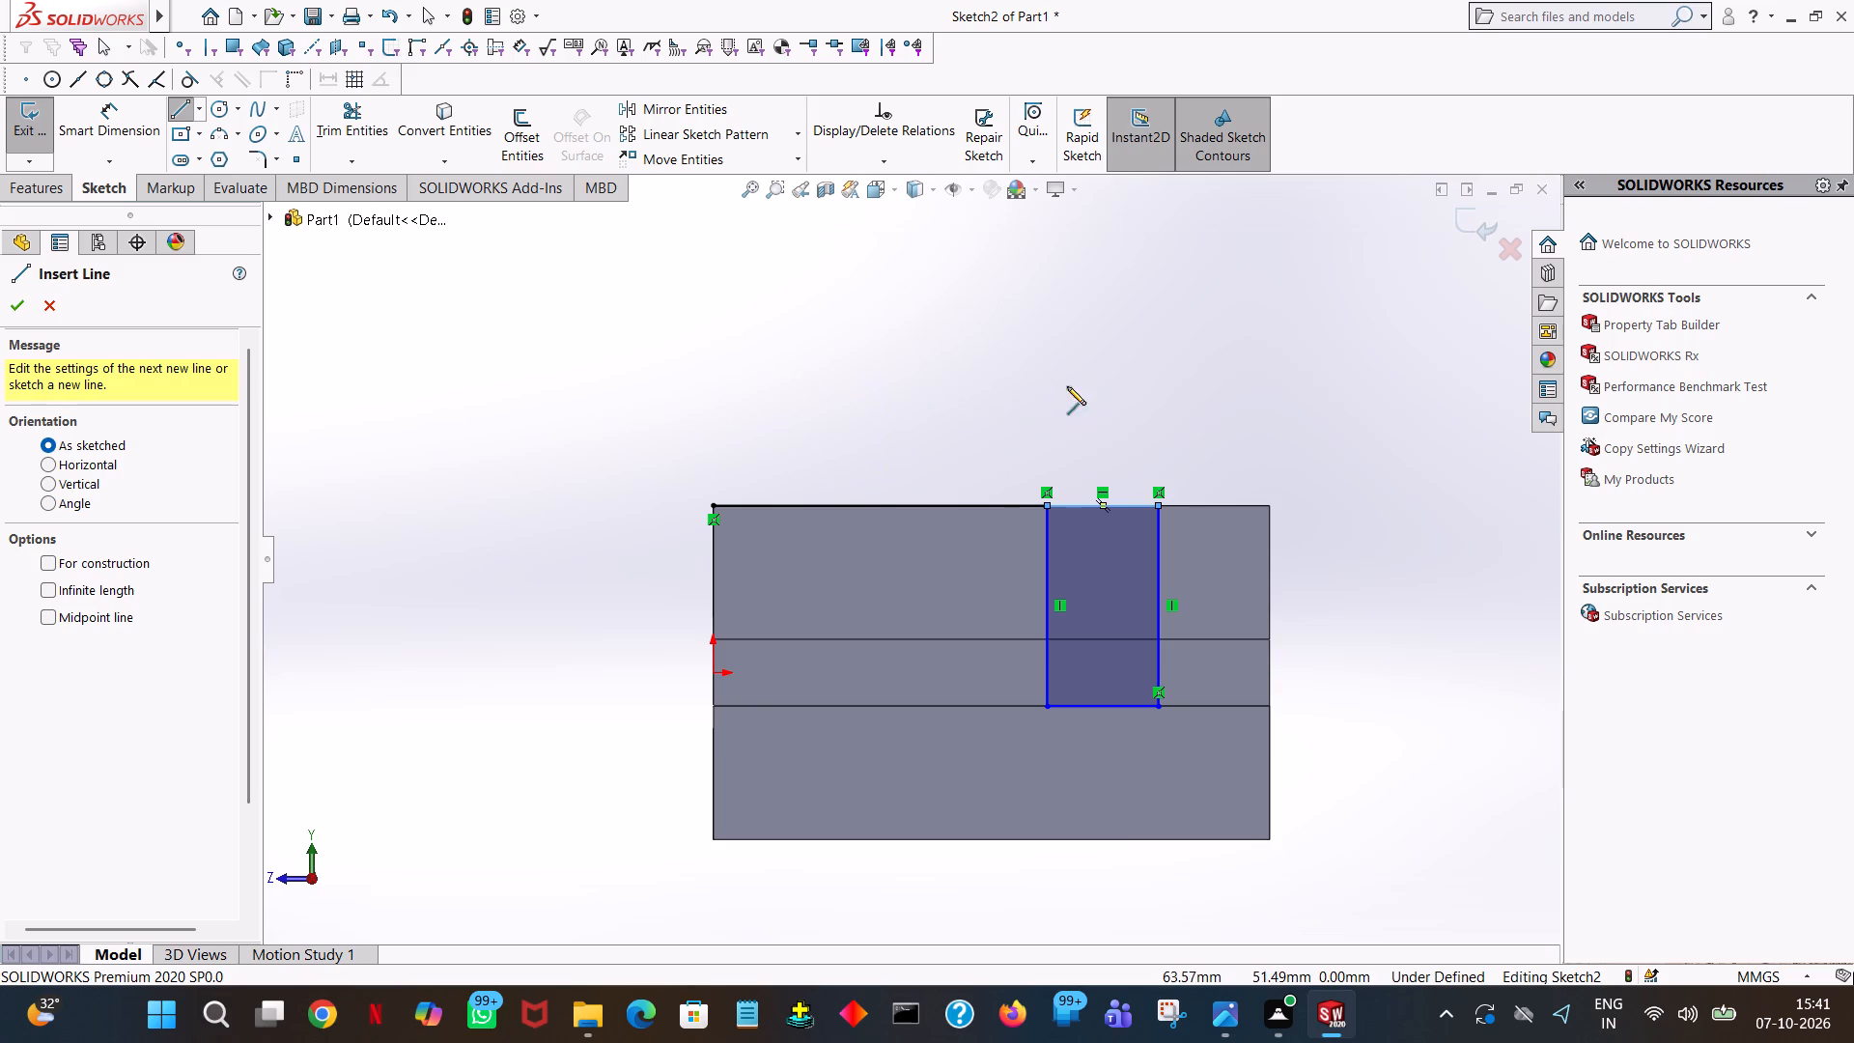
pyautogui.click(18, 309)
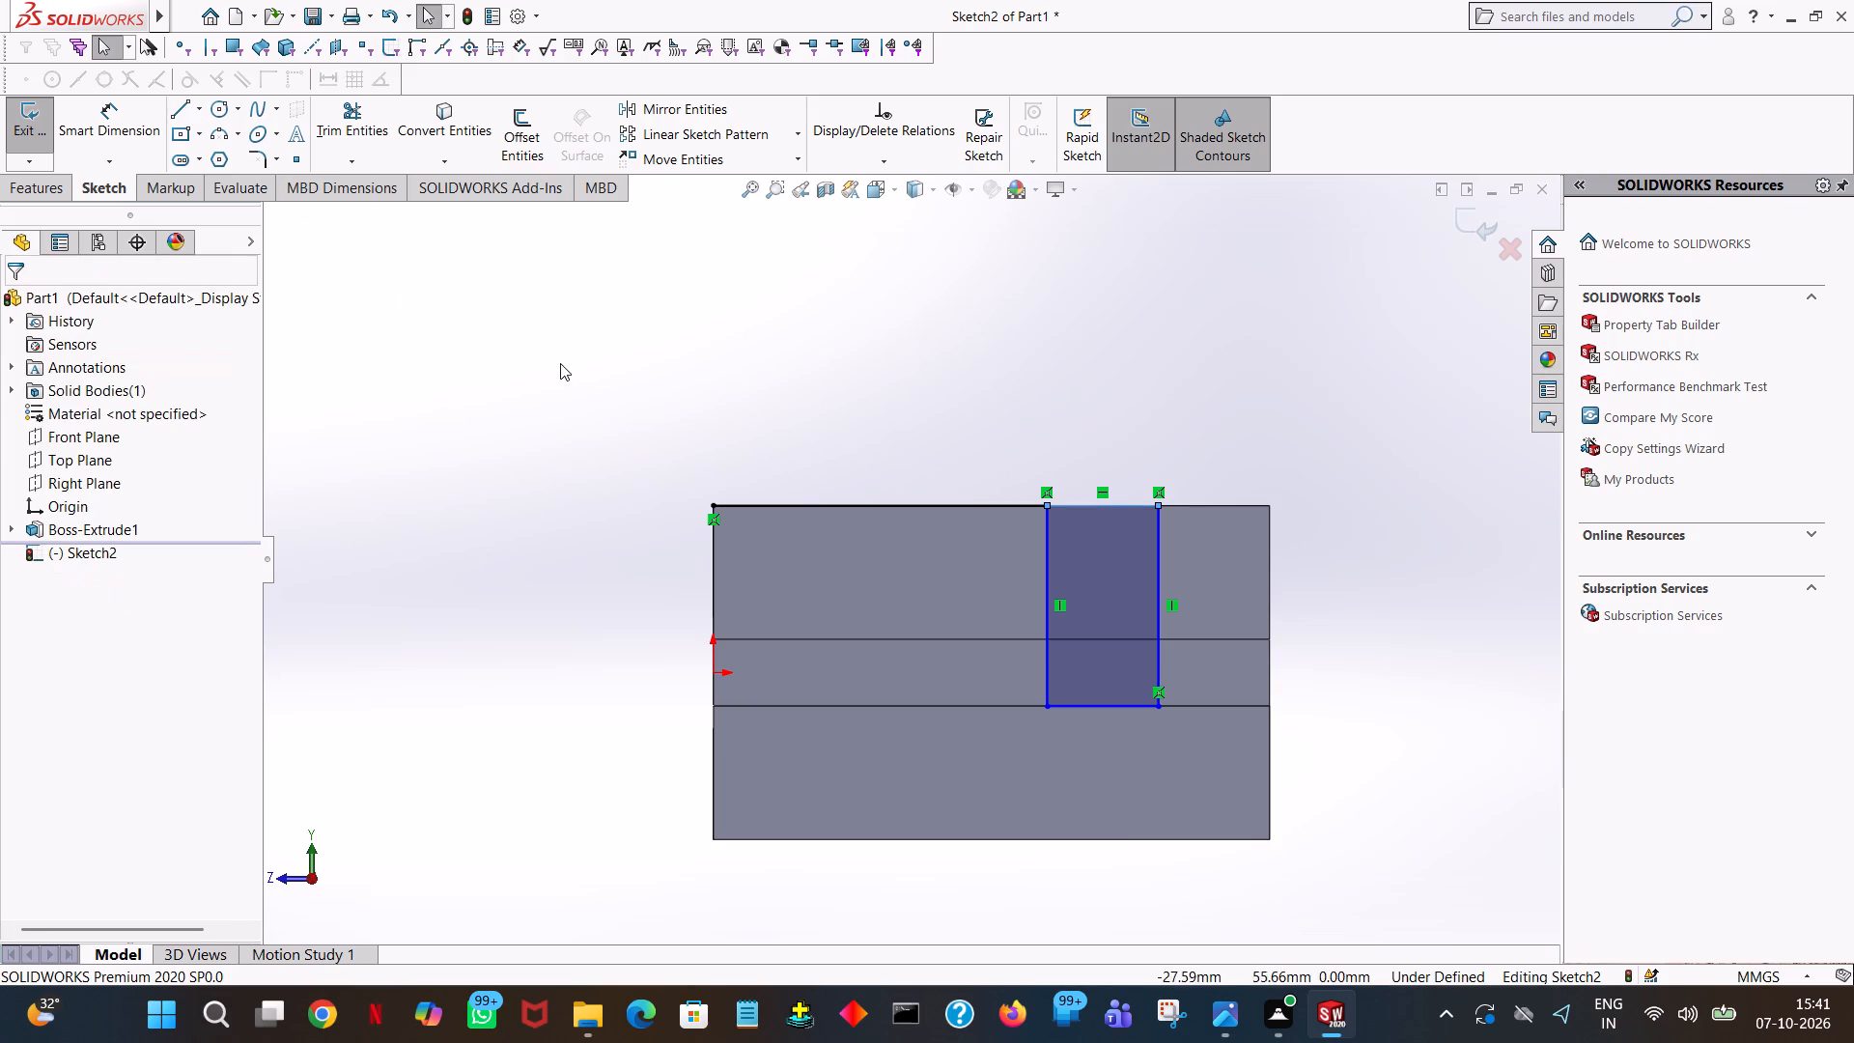
# Trim away the 60 mm locating line between the block's front corner and the rectangle.
pyautogui.moveTo(560, 363); pyautogui.dragTo(654, 417, button='middle')
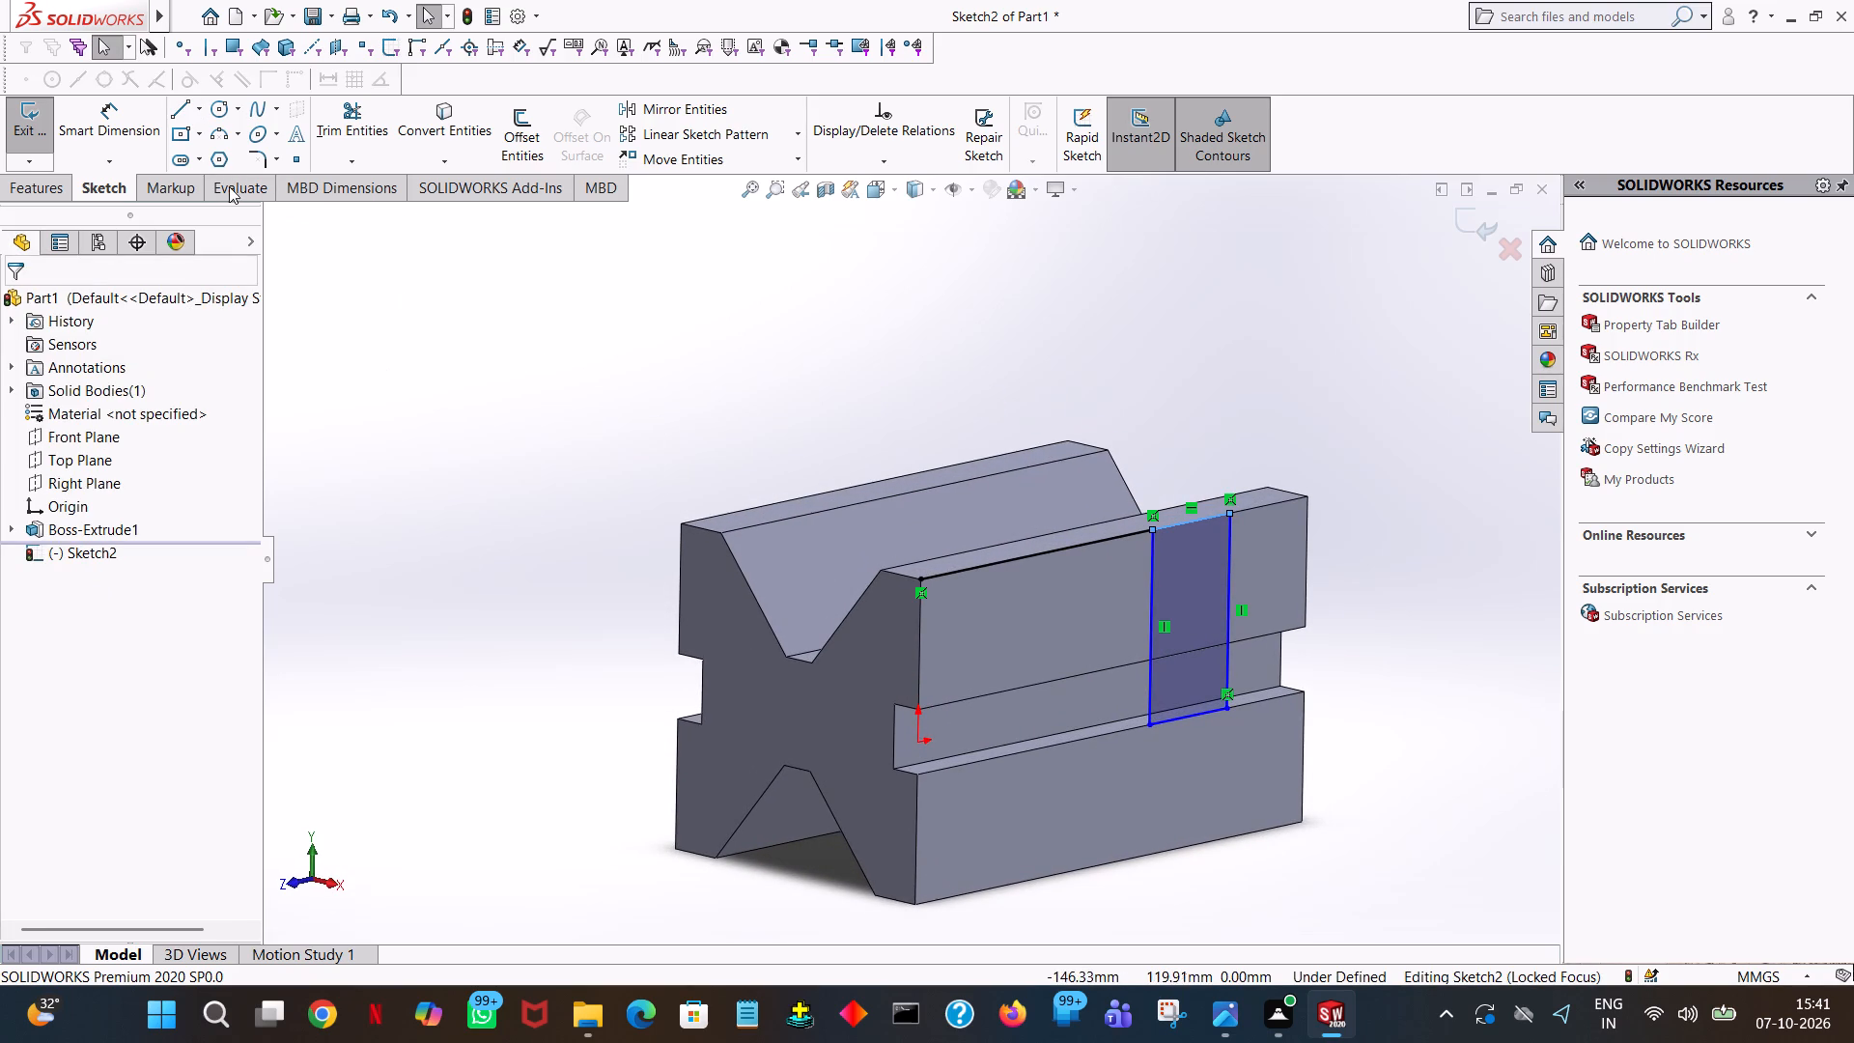
pyautogui.click(339, 113)
pyautogui.doubleClick(1047, 562)
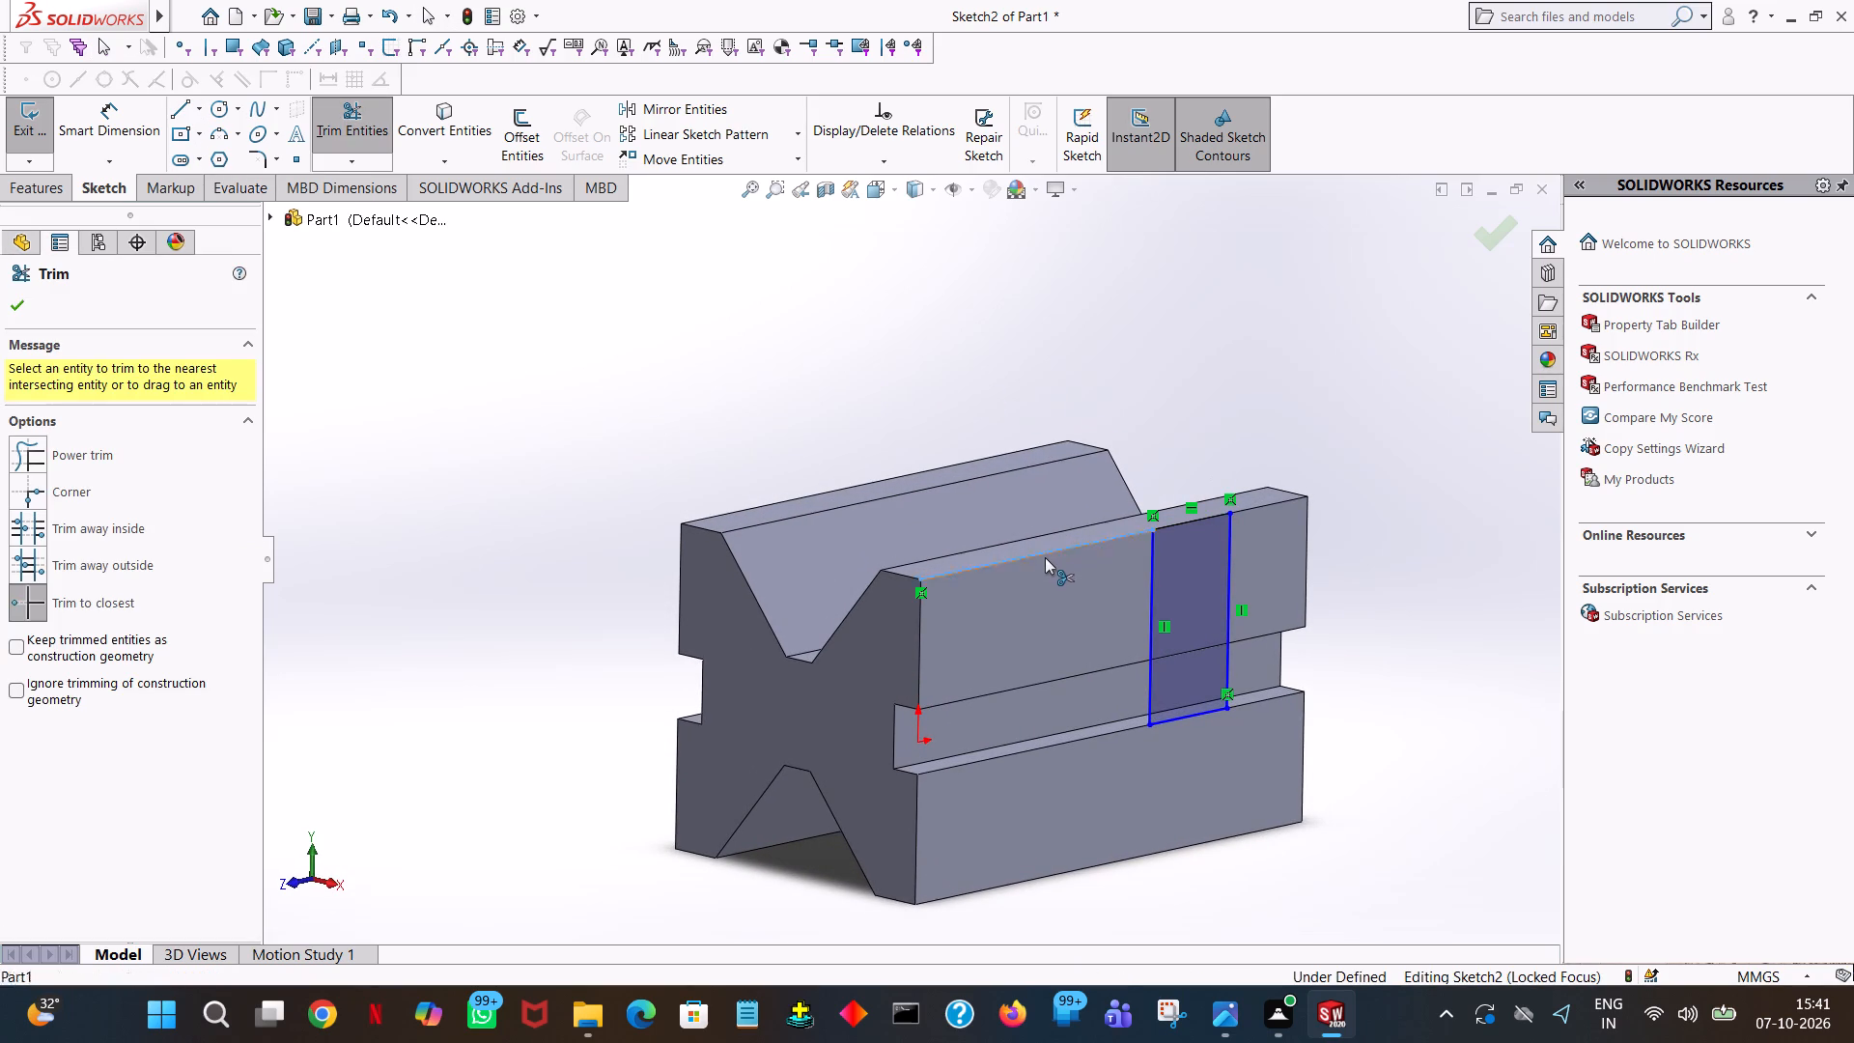
pyautogui.click(16, 310)
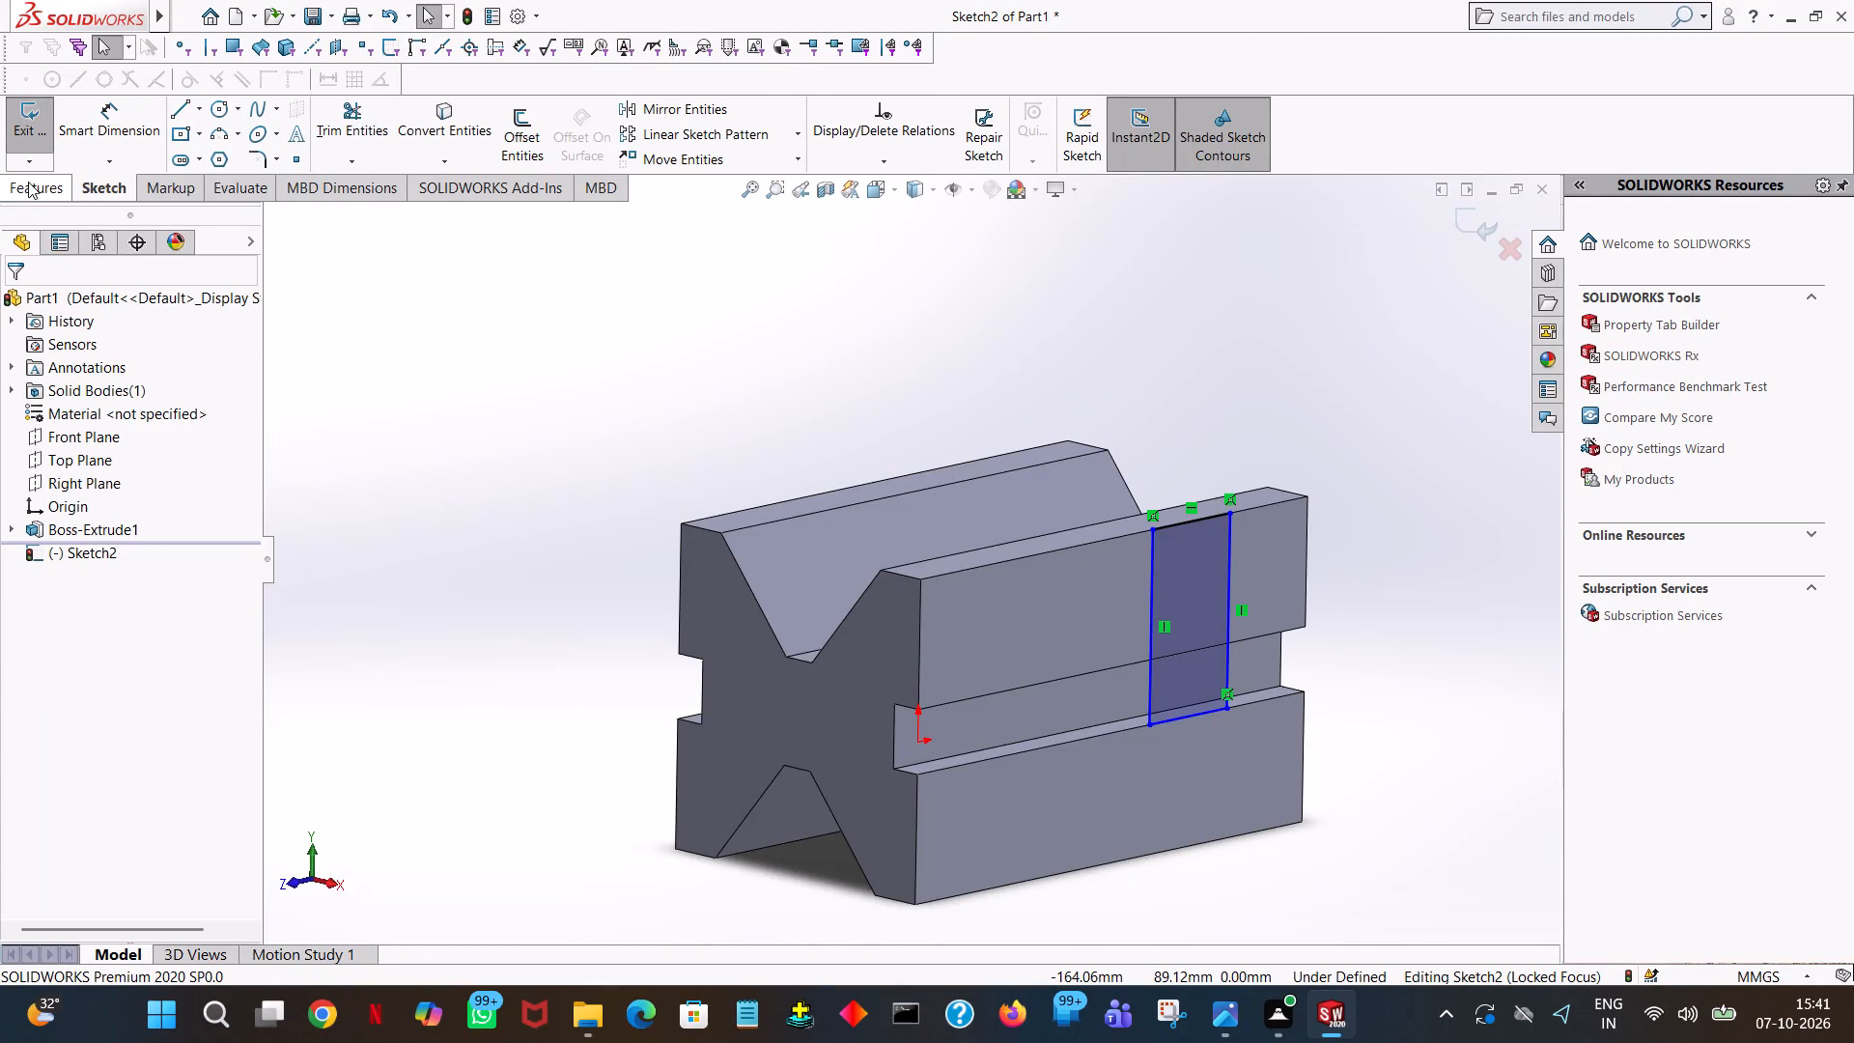
# Extrude the rectangle as a merged blind boss, 10 mm in Direction 1 and 6 mm in Direction 2.
pyautogui.click(28, 182)
pyautogui.click(42, 139)
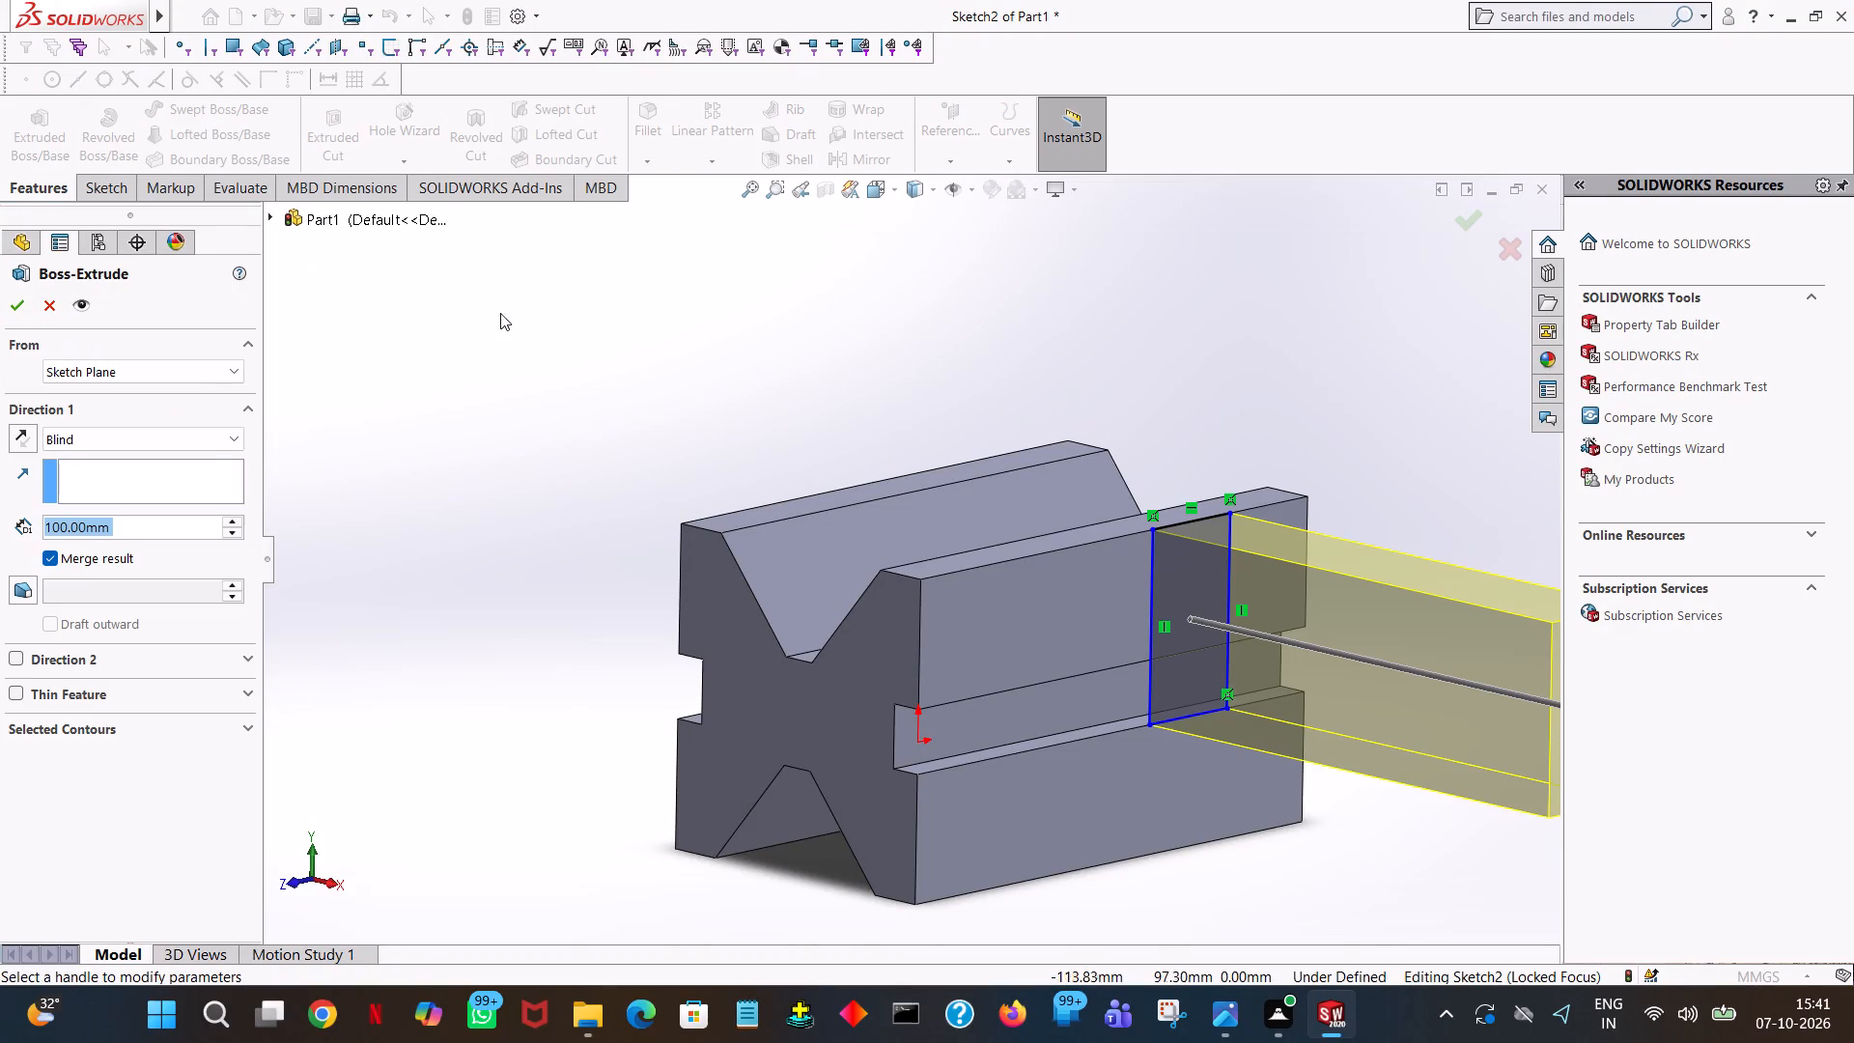
pyautogui.click(13, 657)
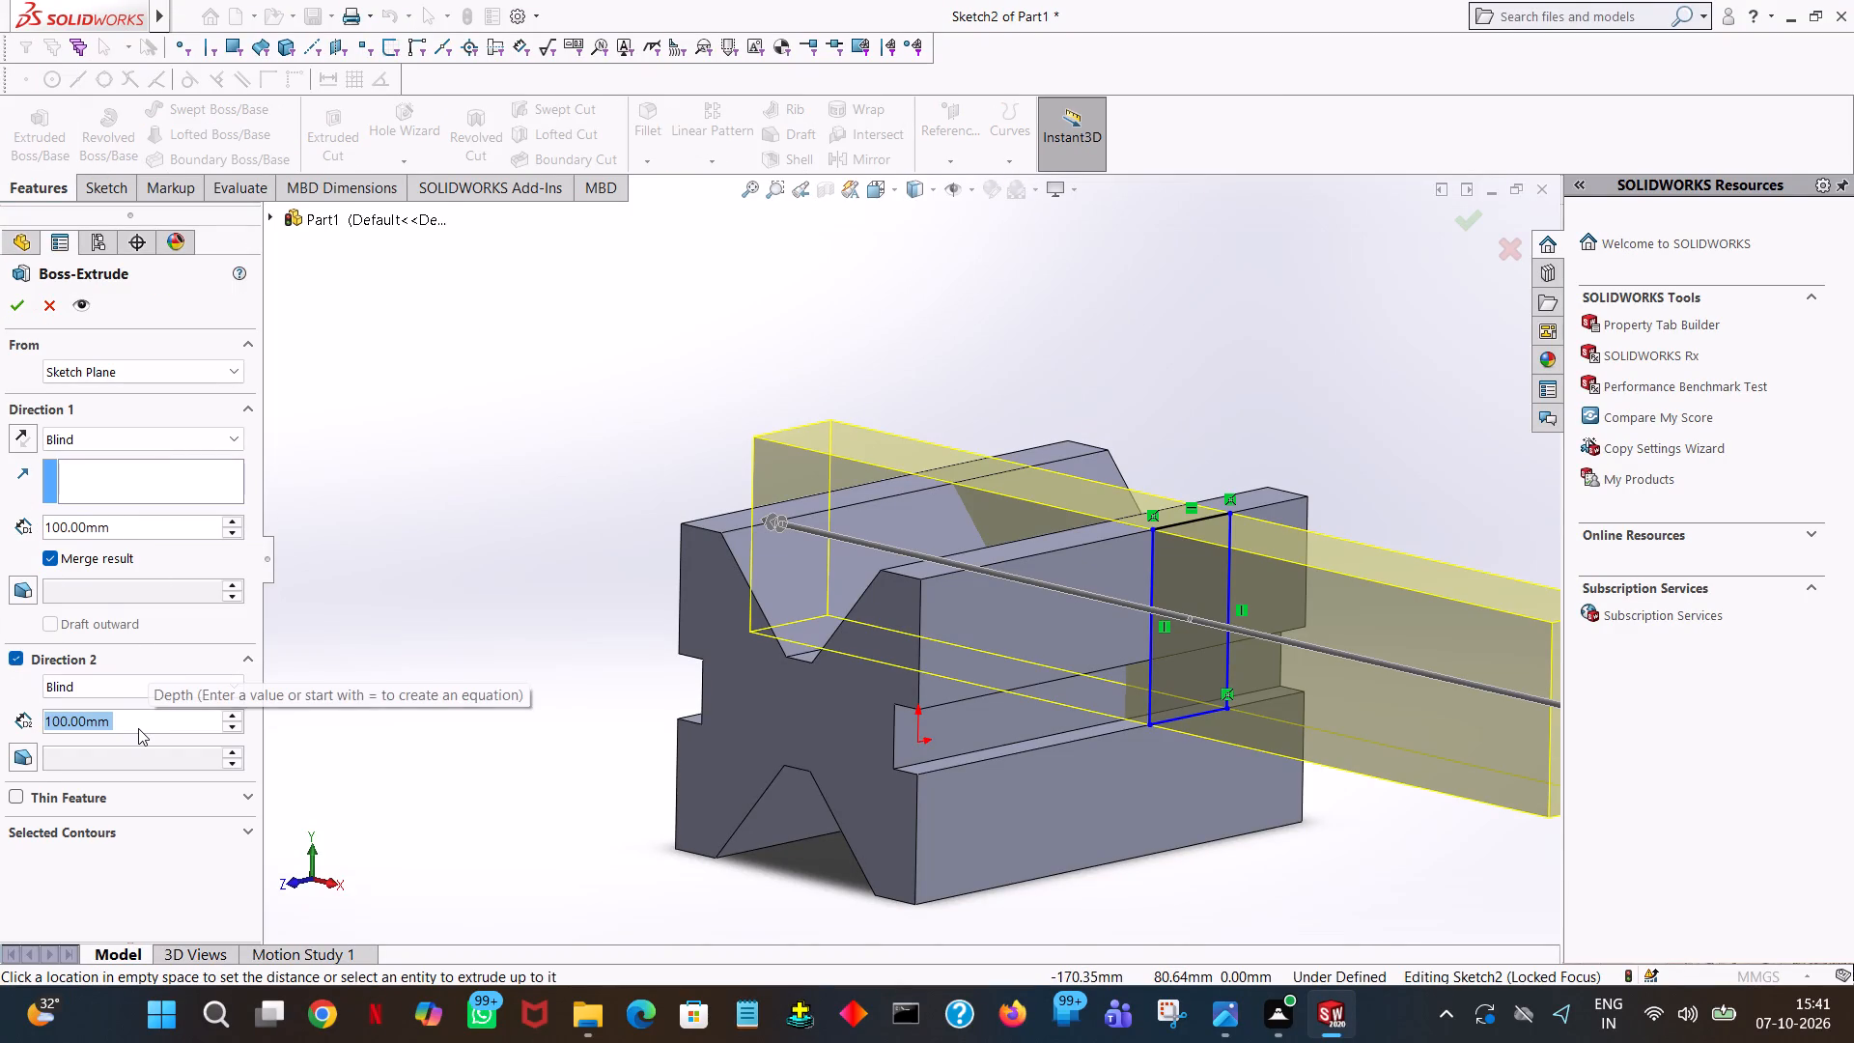
pyautogui.press('6')
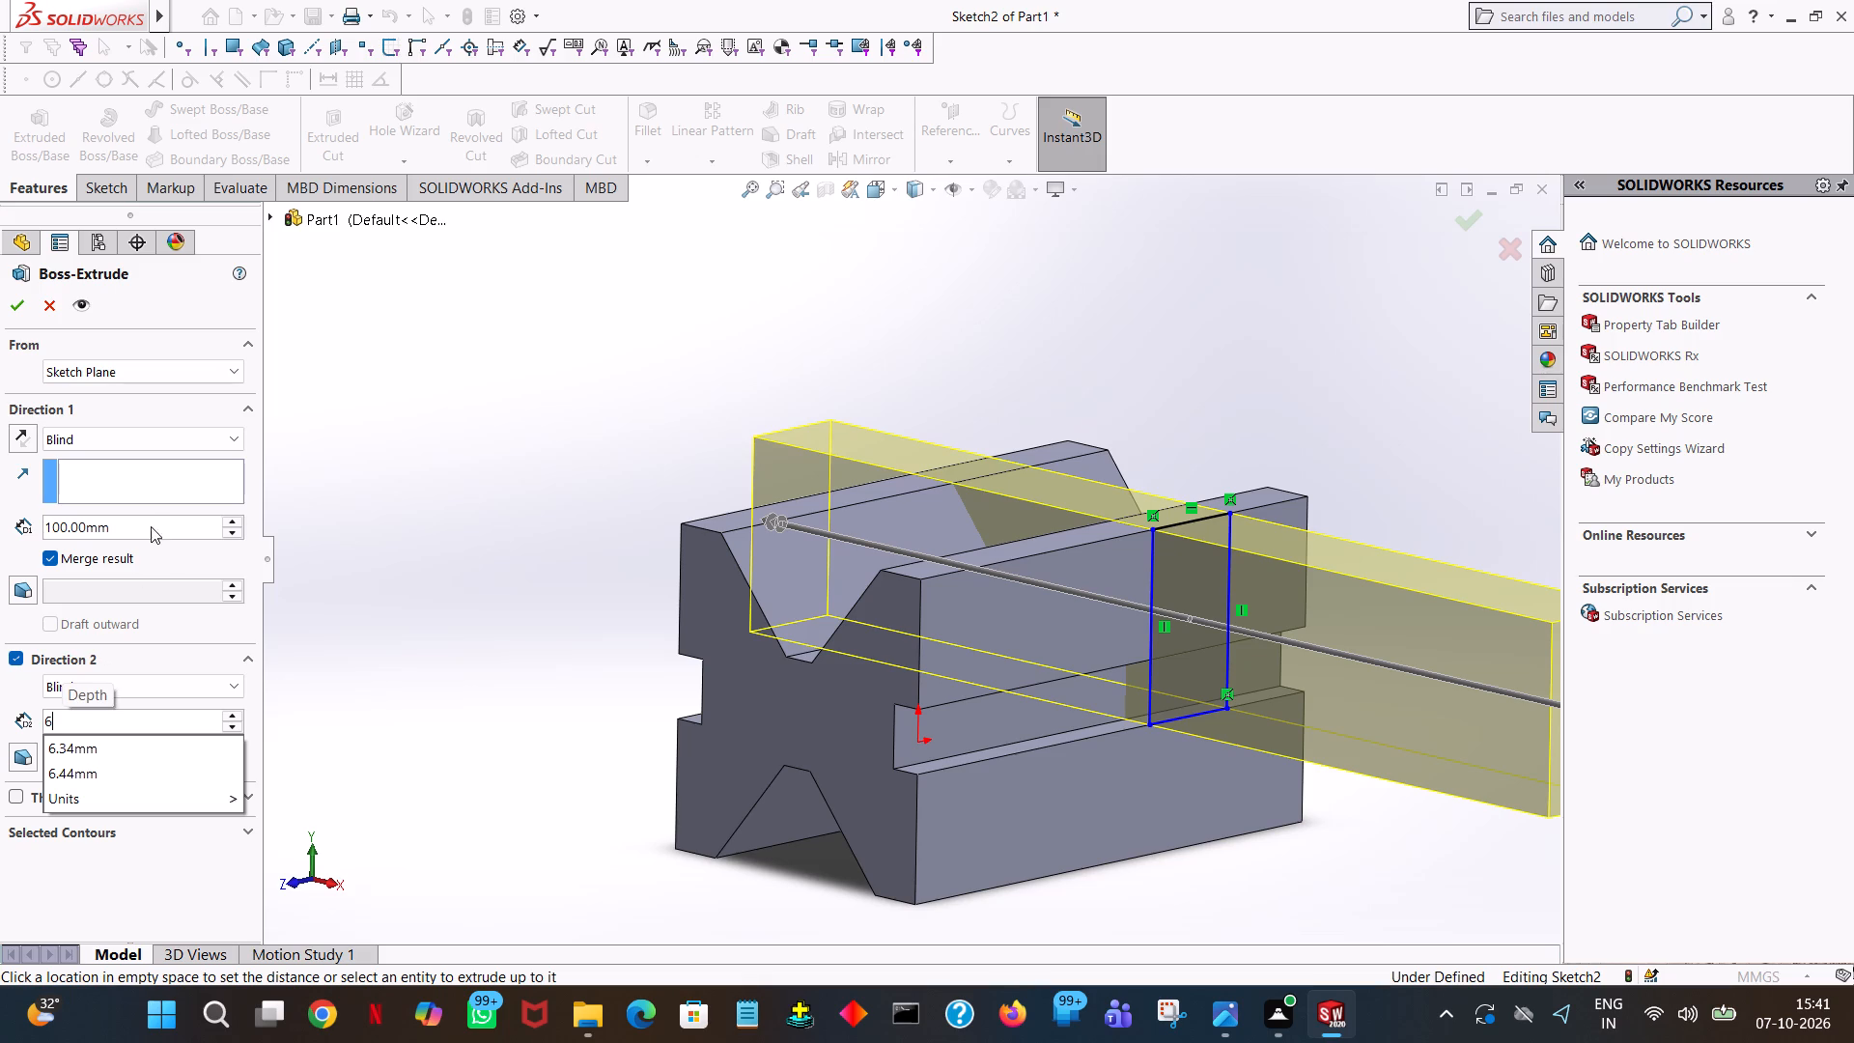
pyautogui.click(154, 511)
pyautogui.click(126, 529)
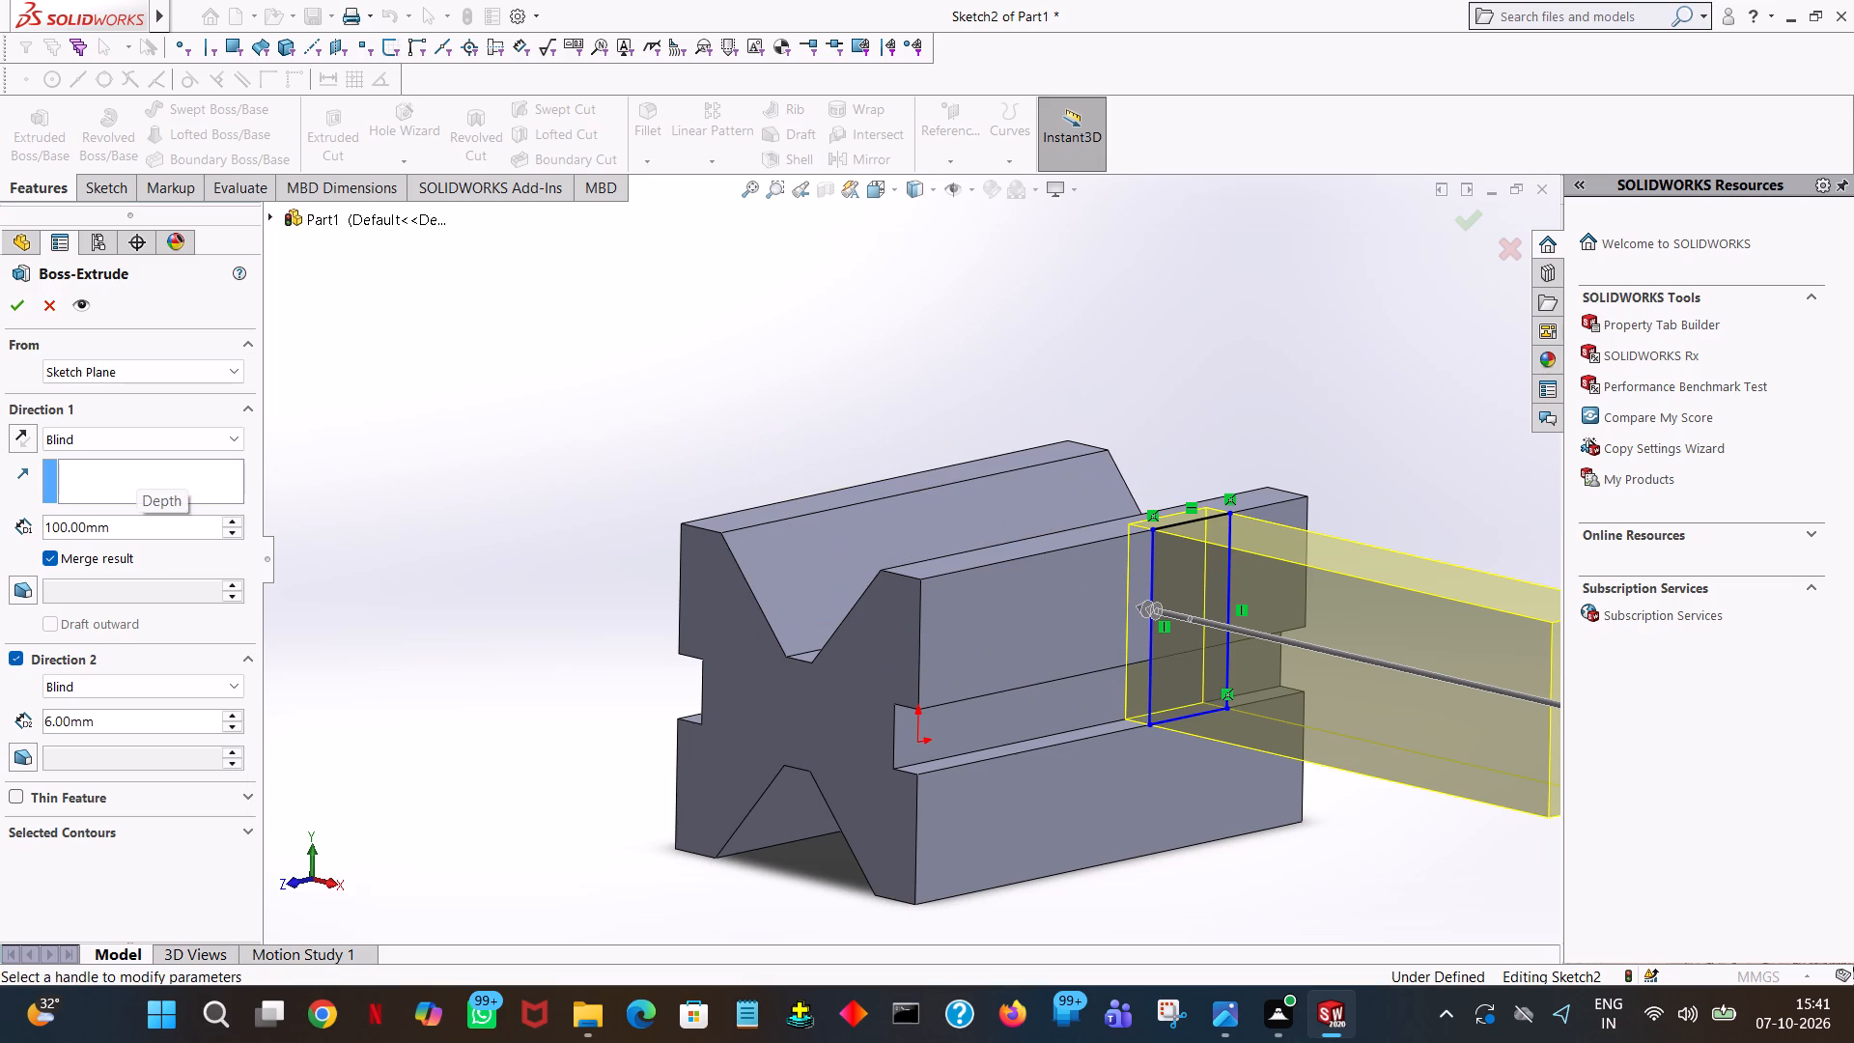
pyautogui.press('BackSpace')
pyautogui.press('BackSpace')
pyautogui.press('BackSpace')
pyautogui.press('BackSpace')
pyautogui.press('BackSpace')
pyautogui.press('BackSpace')
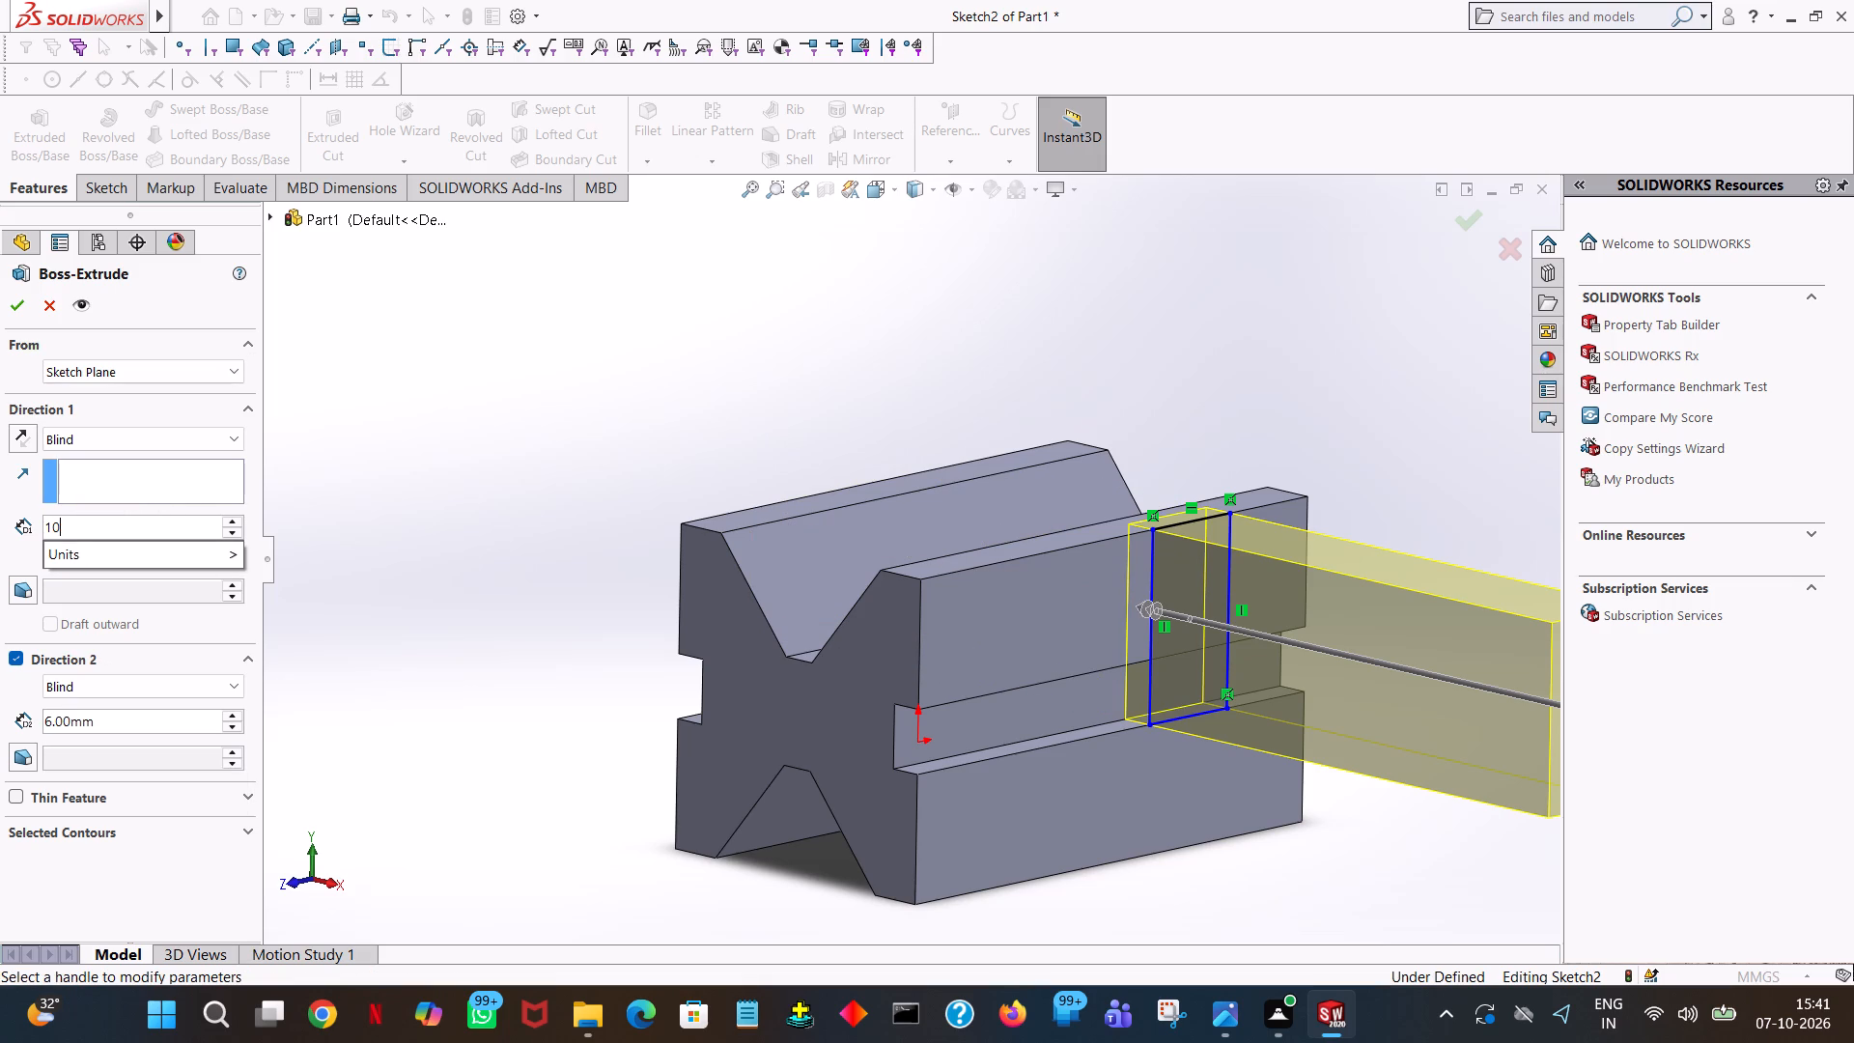
pyautogui.click(401, 419)
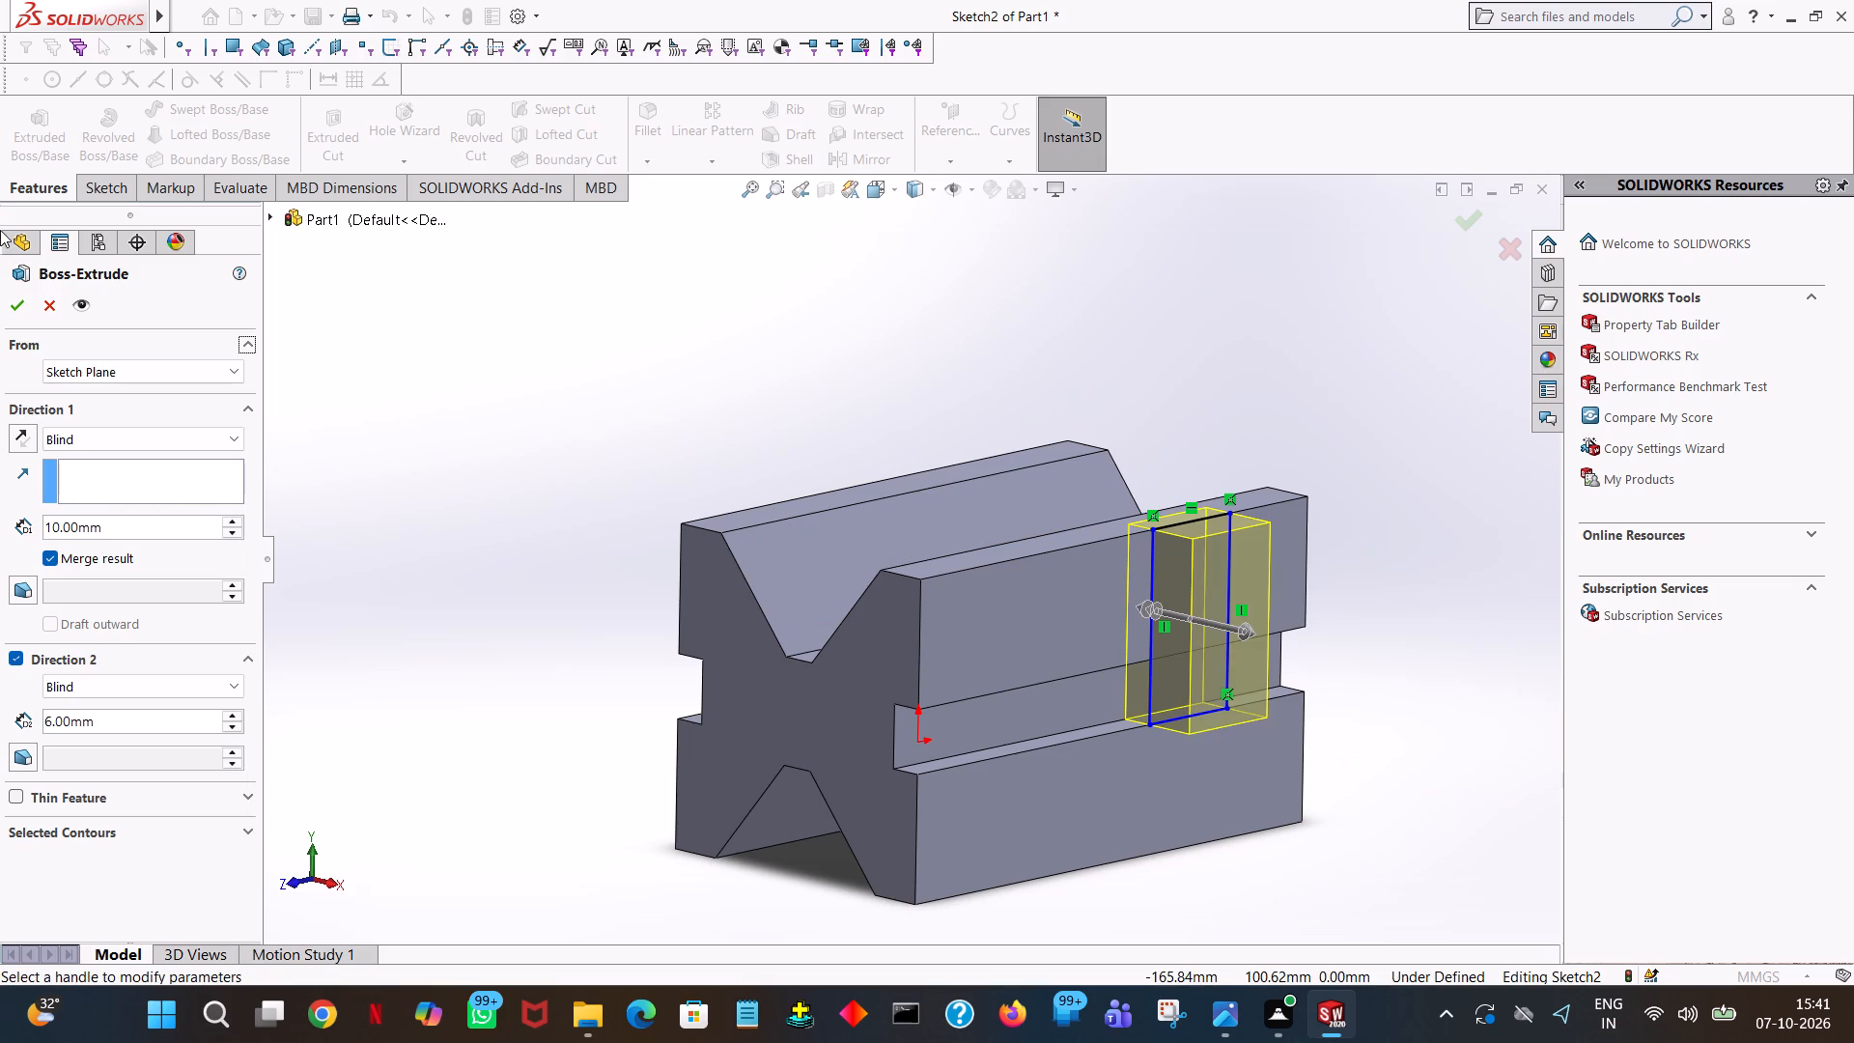
pyautogui.click(29, 302)
pyautogui.click(786, 311)
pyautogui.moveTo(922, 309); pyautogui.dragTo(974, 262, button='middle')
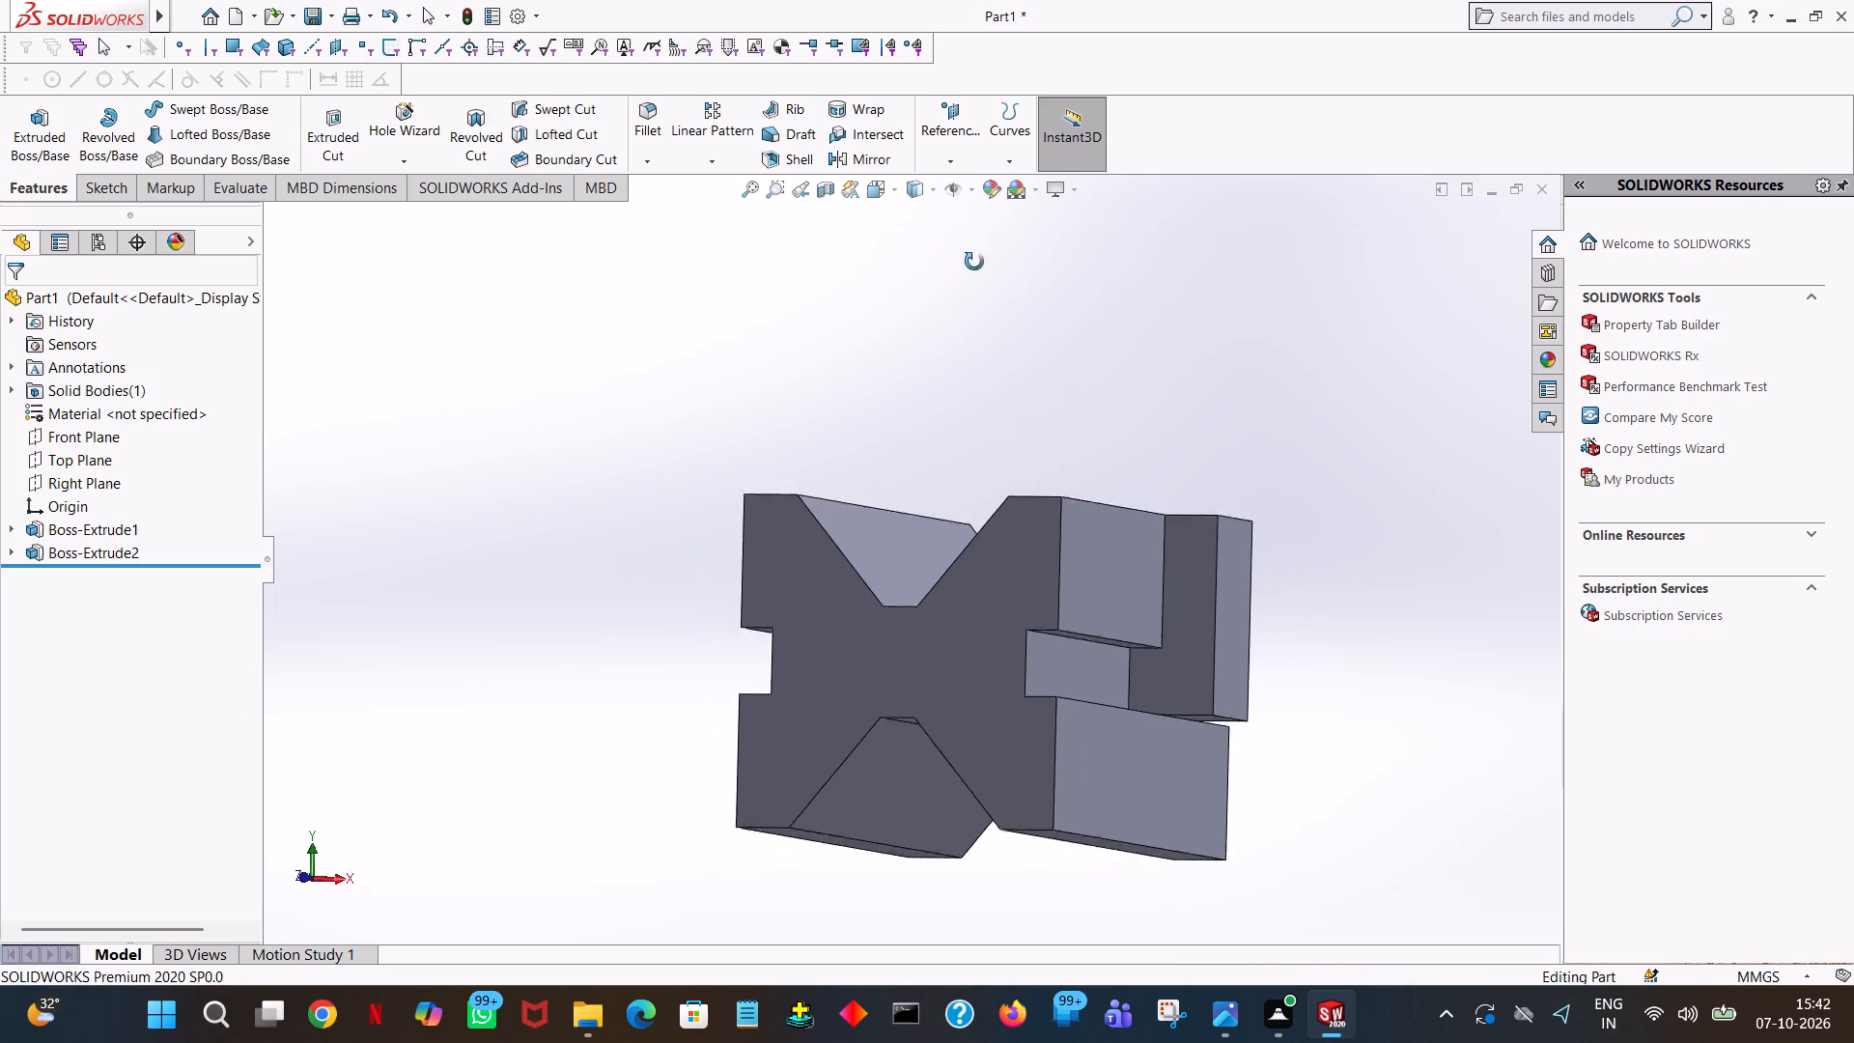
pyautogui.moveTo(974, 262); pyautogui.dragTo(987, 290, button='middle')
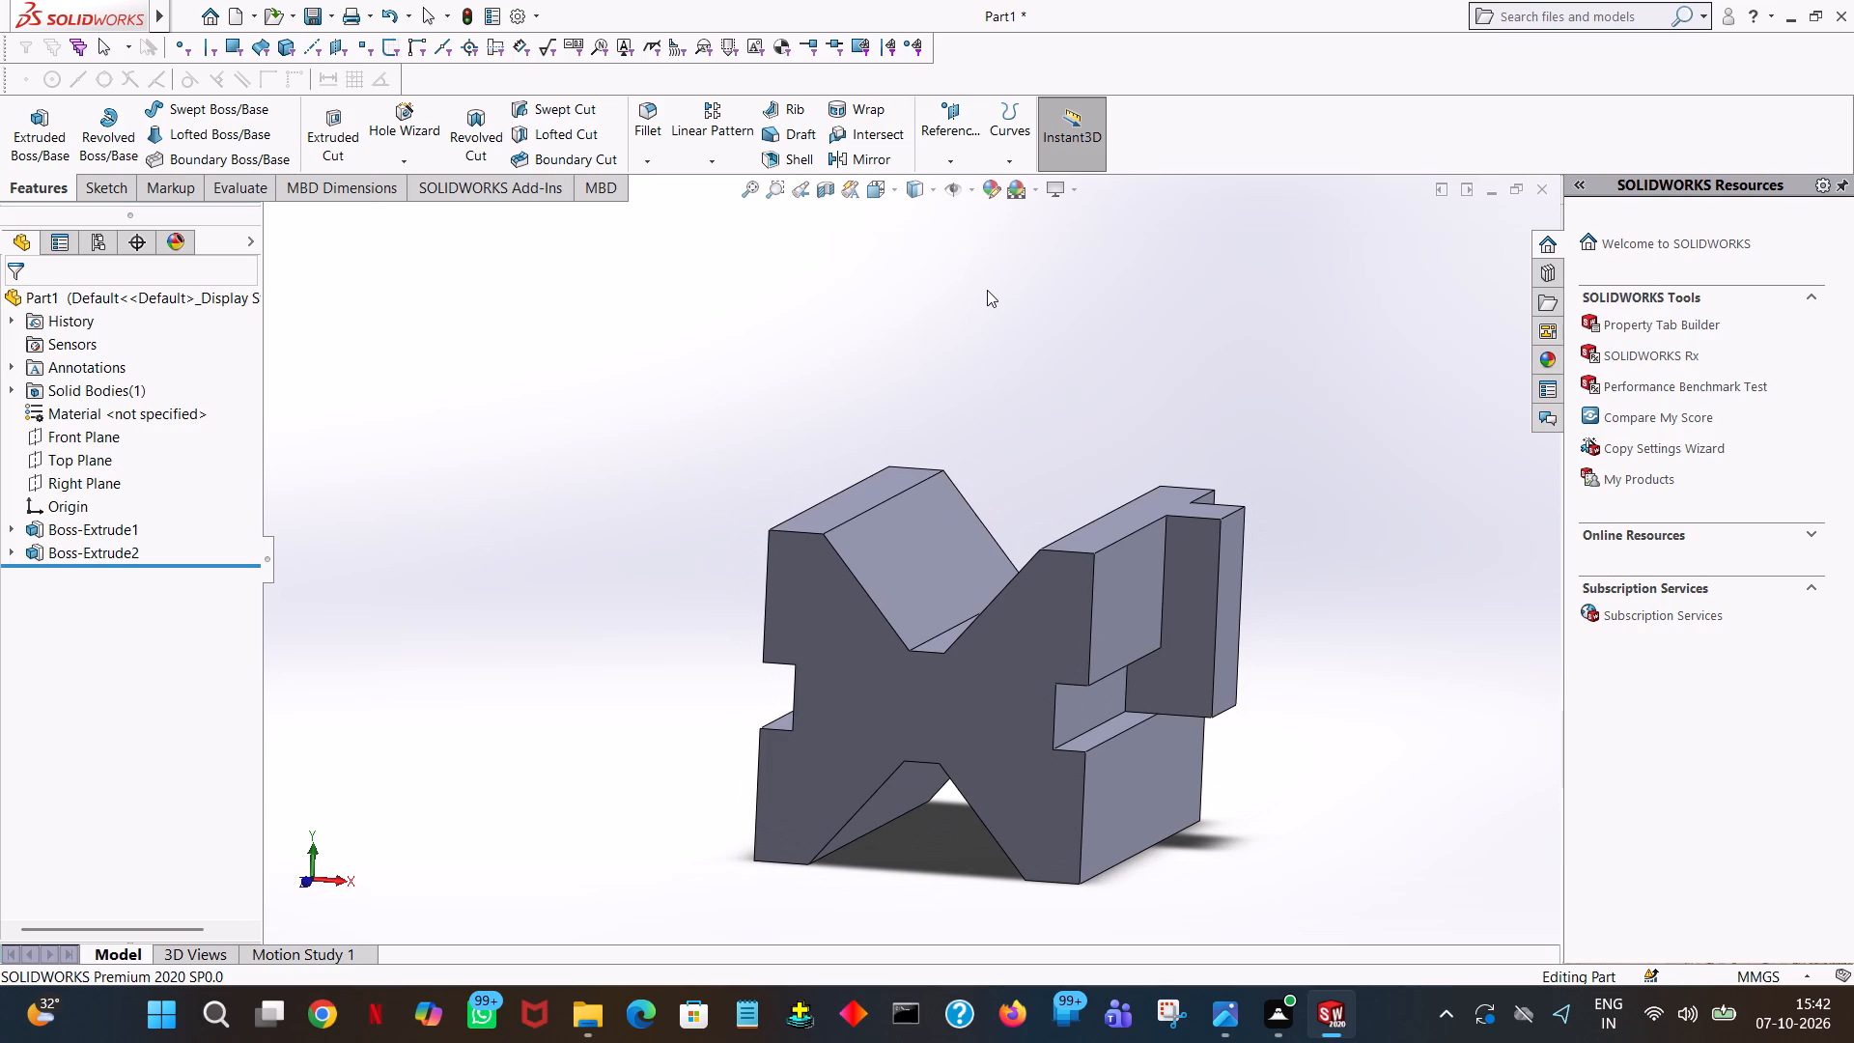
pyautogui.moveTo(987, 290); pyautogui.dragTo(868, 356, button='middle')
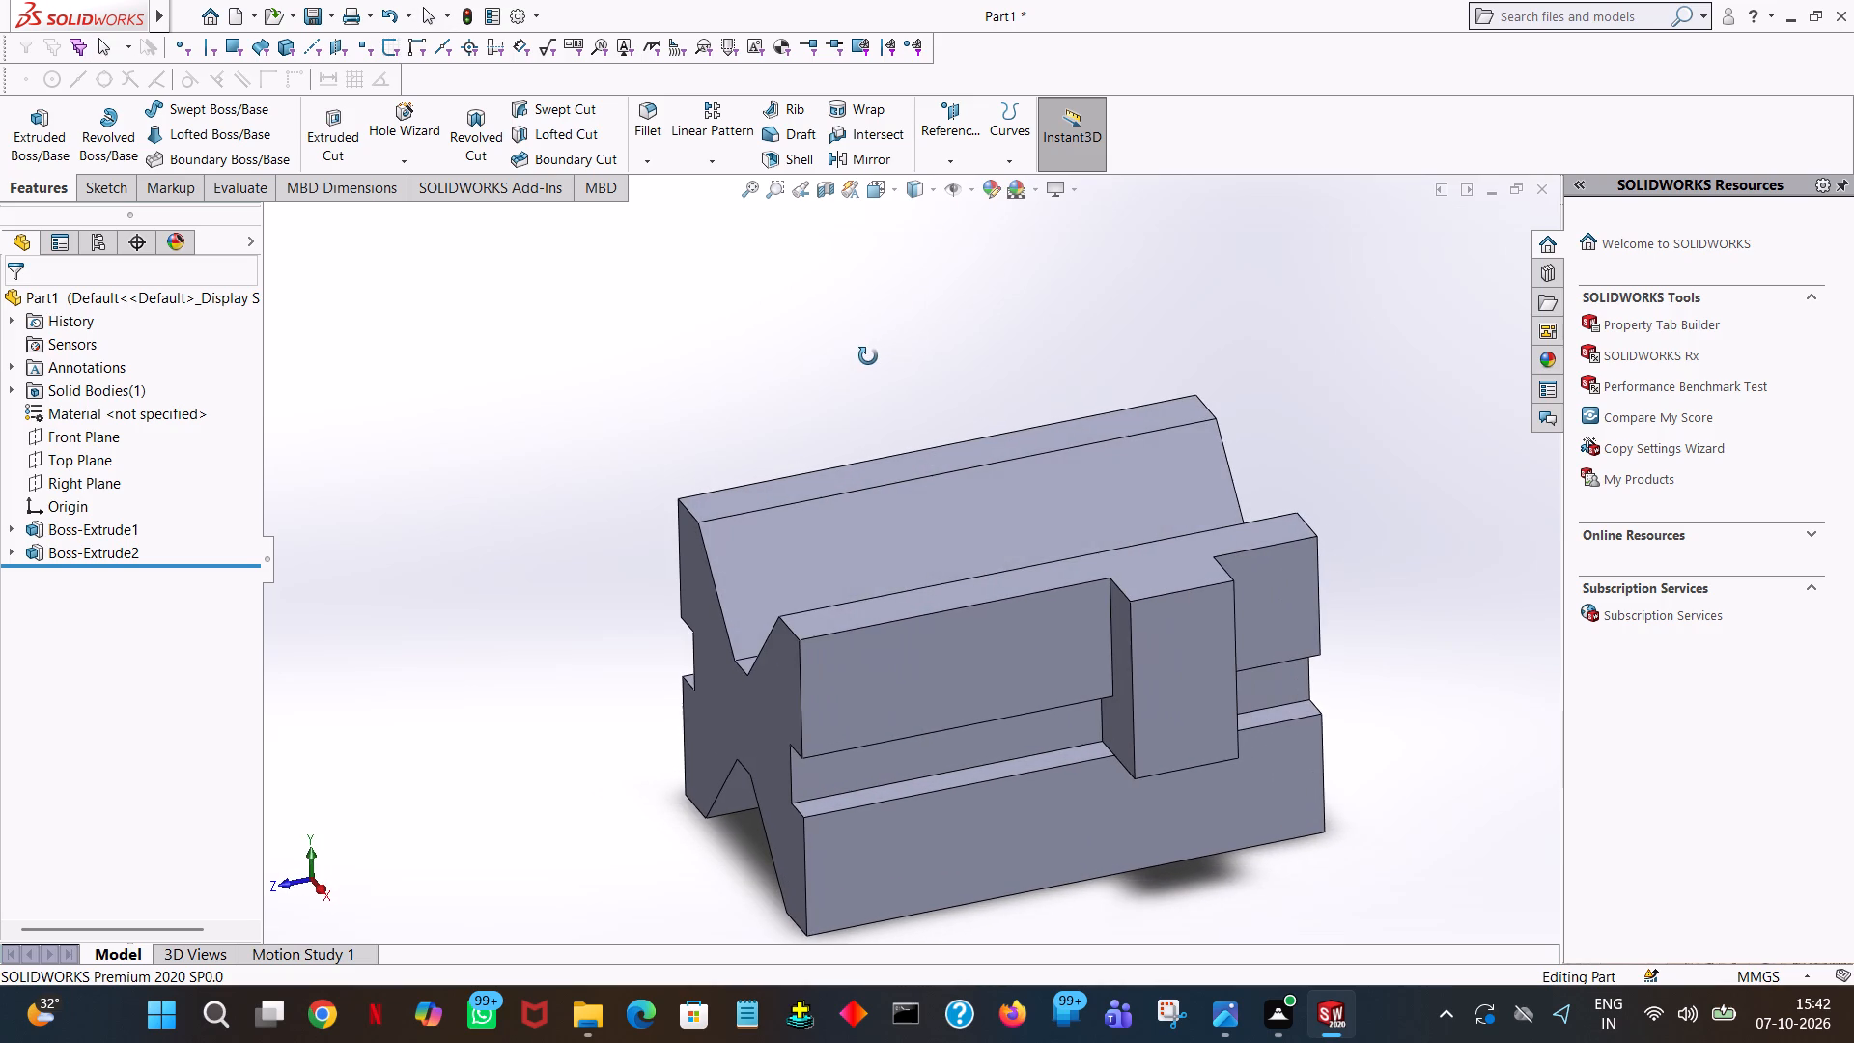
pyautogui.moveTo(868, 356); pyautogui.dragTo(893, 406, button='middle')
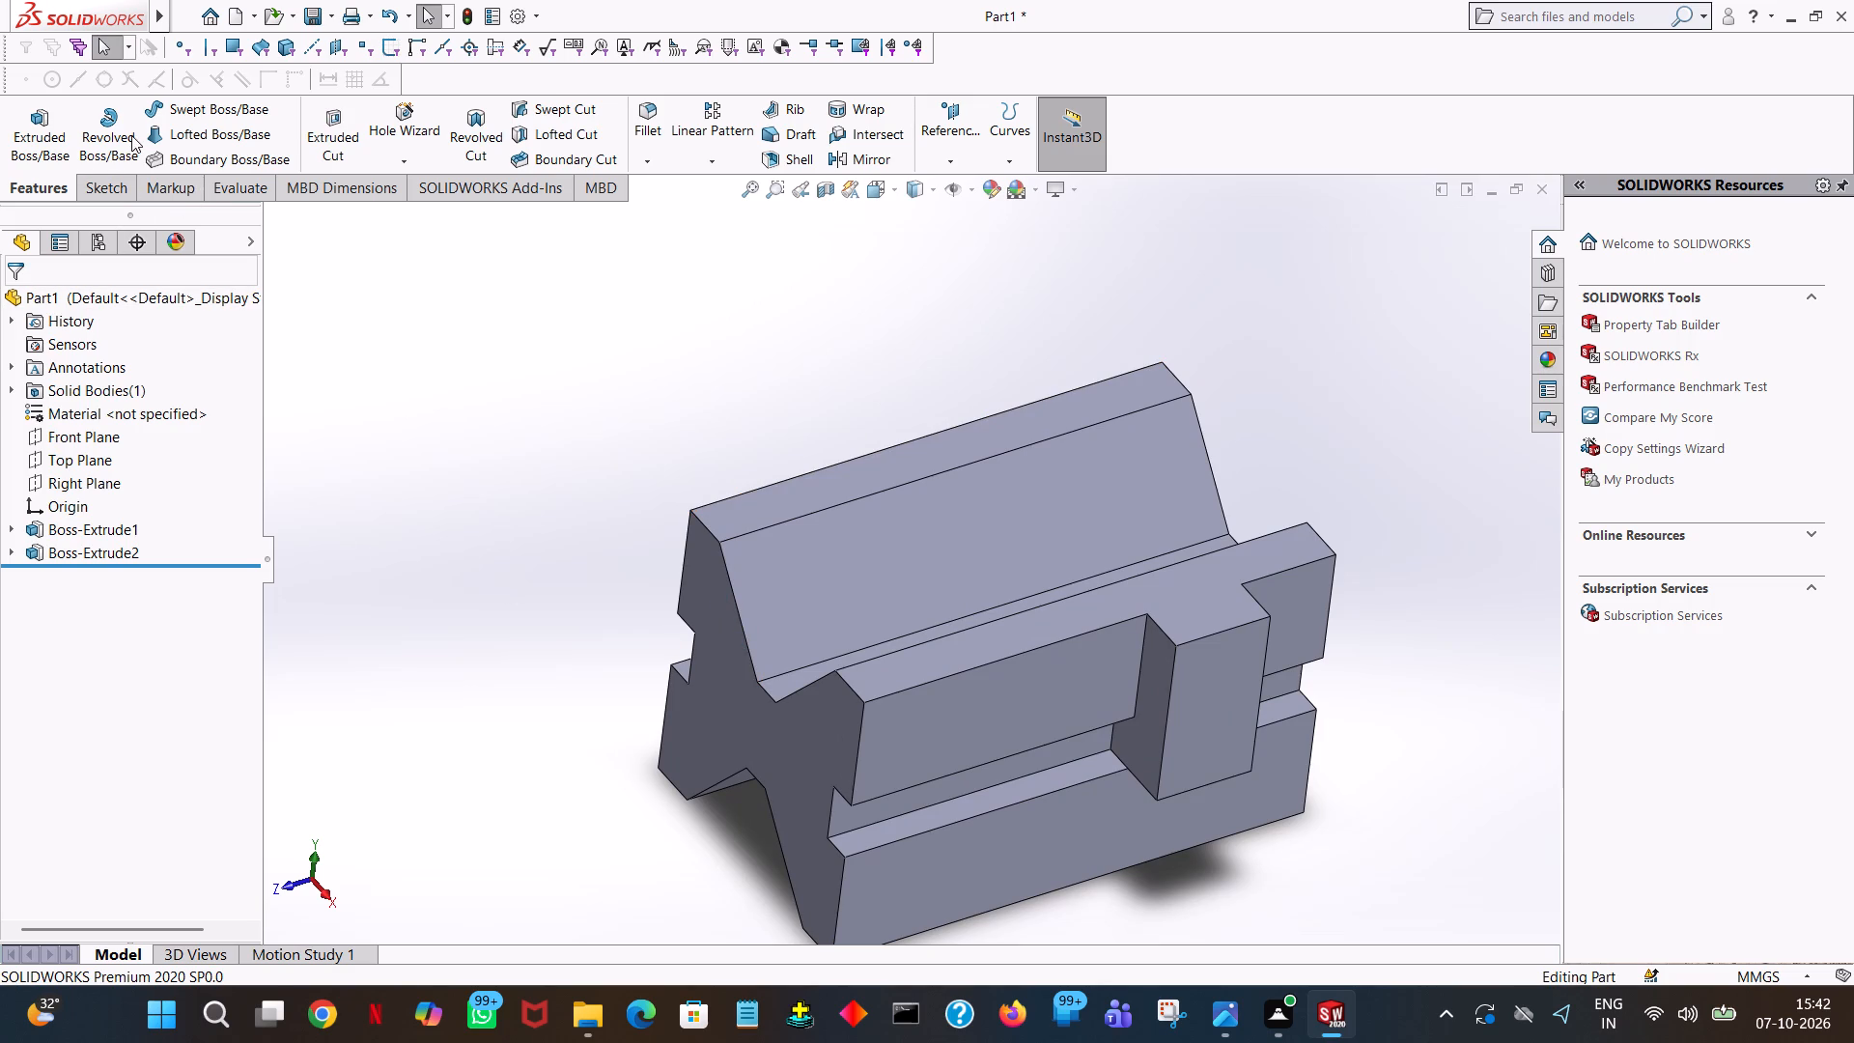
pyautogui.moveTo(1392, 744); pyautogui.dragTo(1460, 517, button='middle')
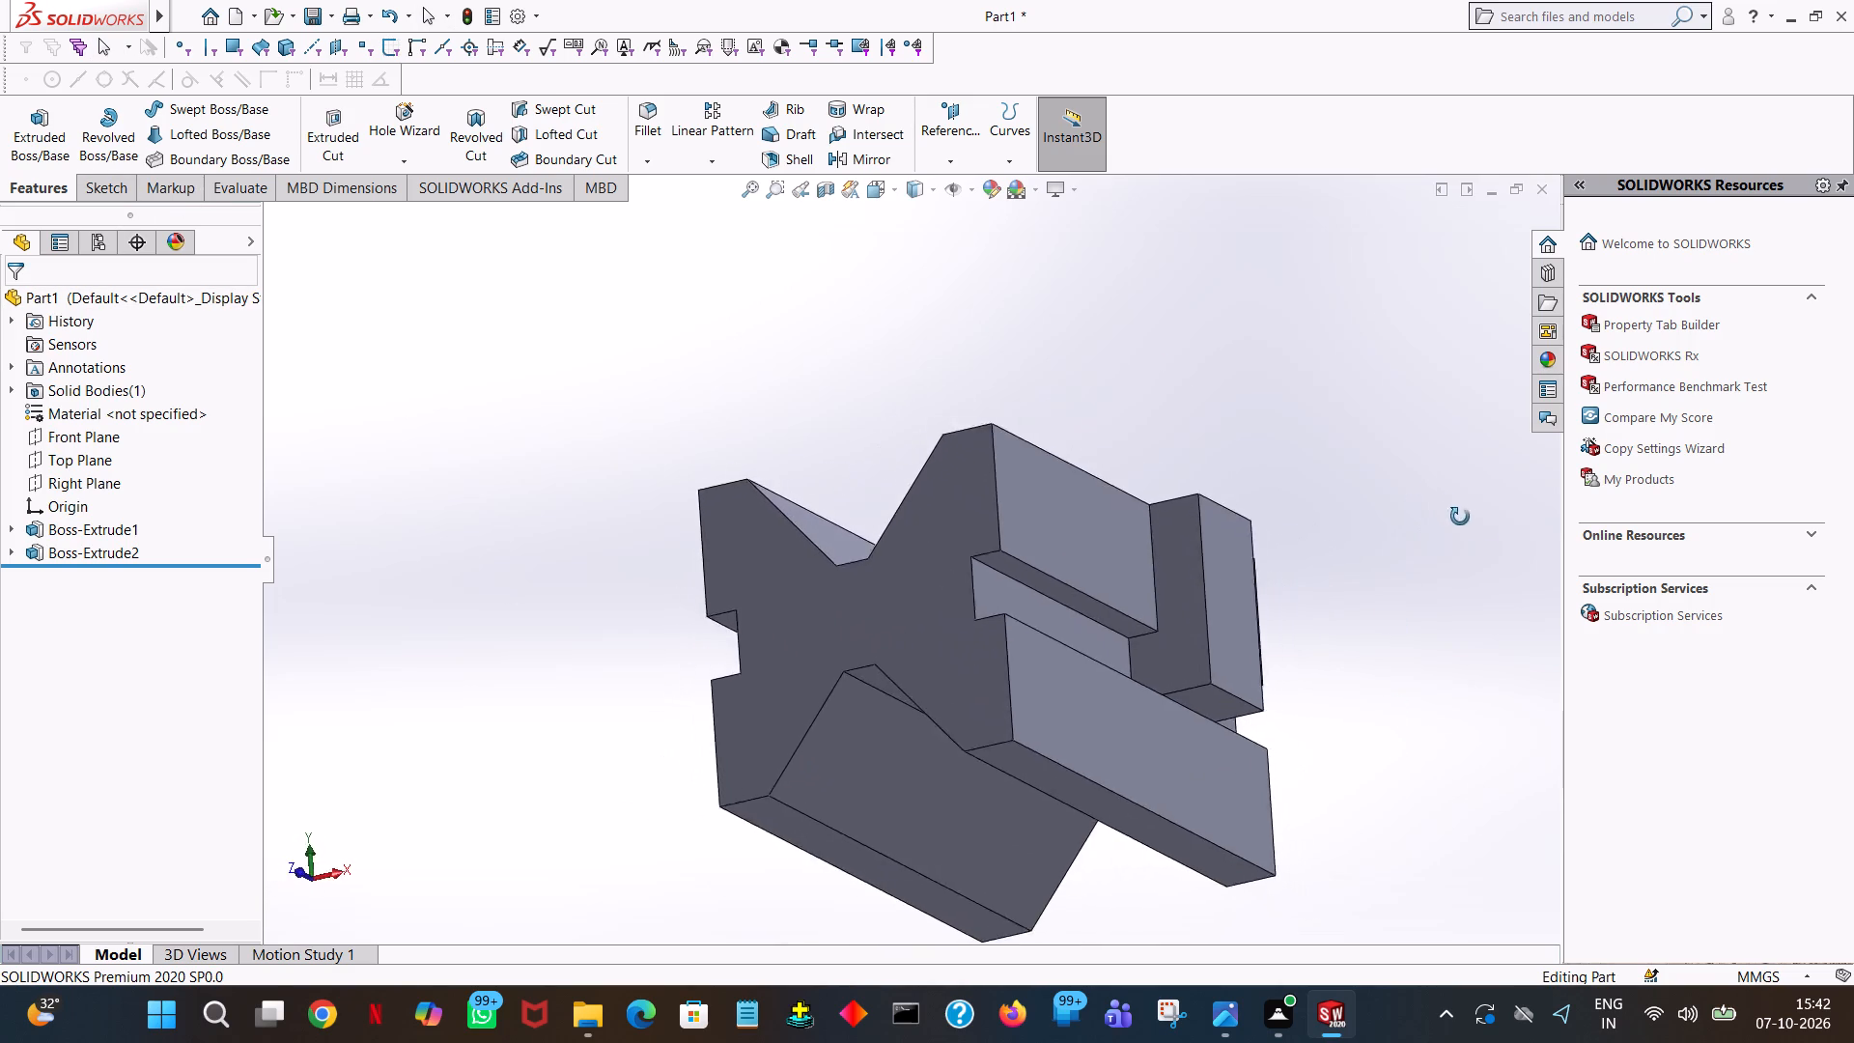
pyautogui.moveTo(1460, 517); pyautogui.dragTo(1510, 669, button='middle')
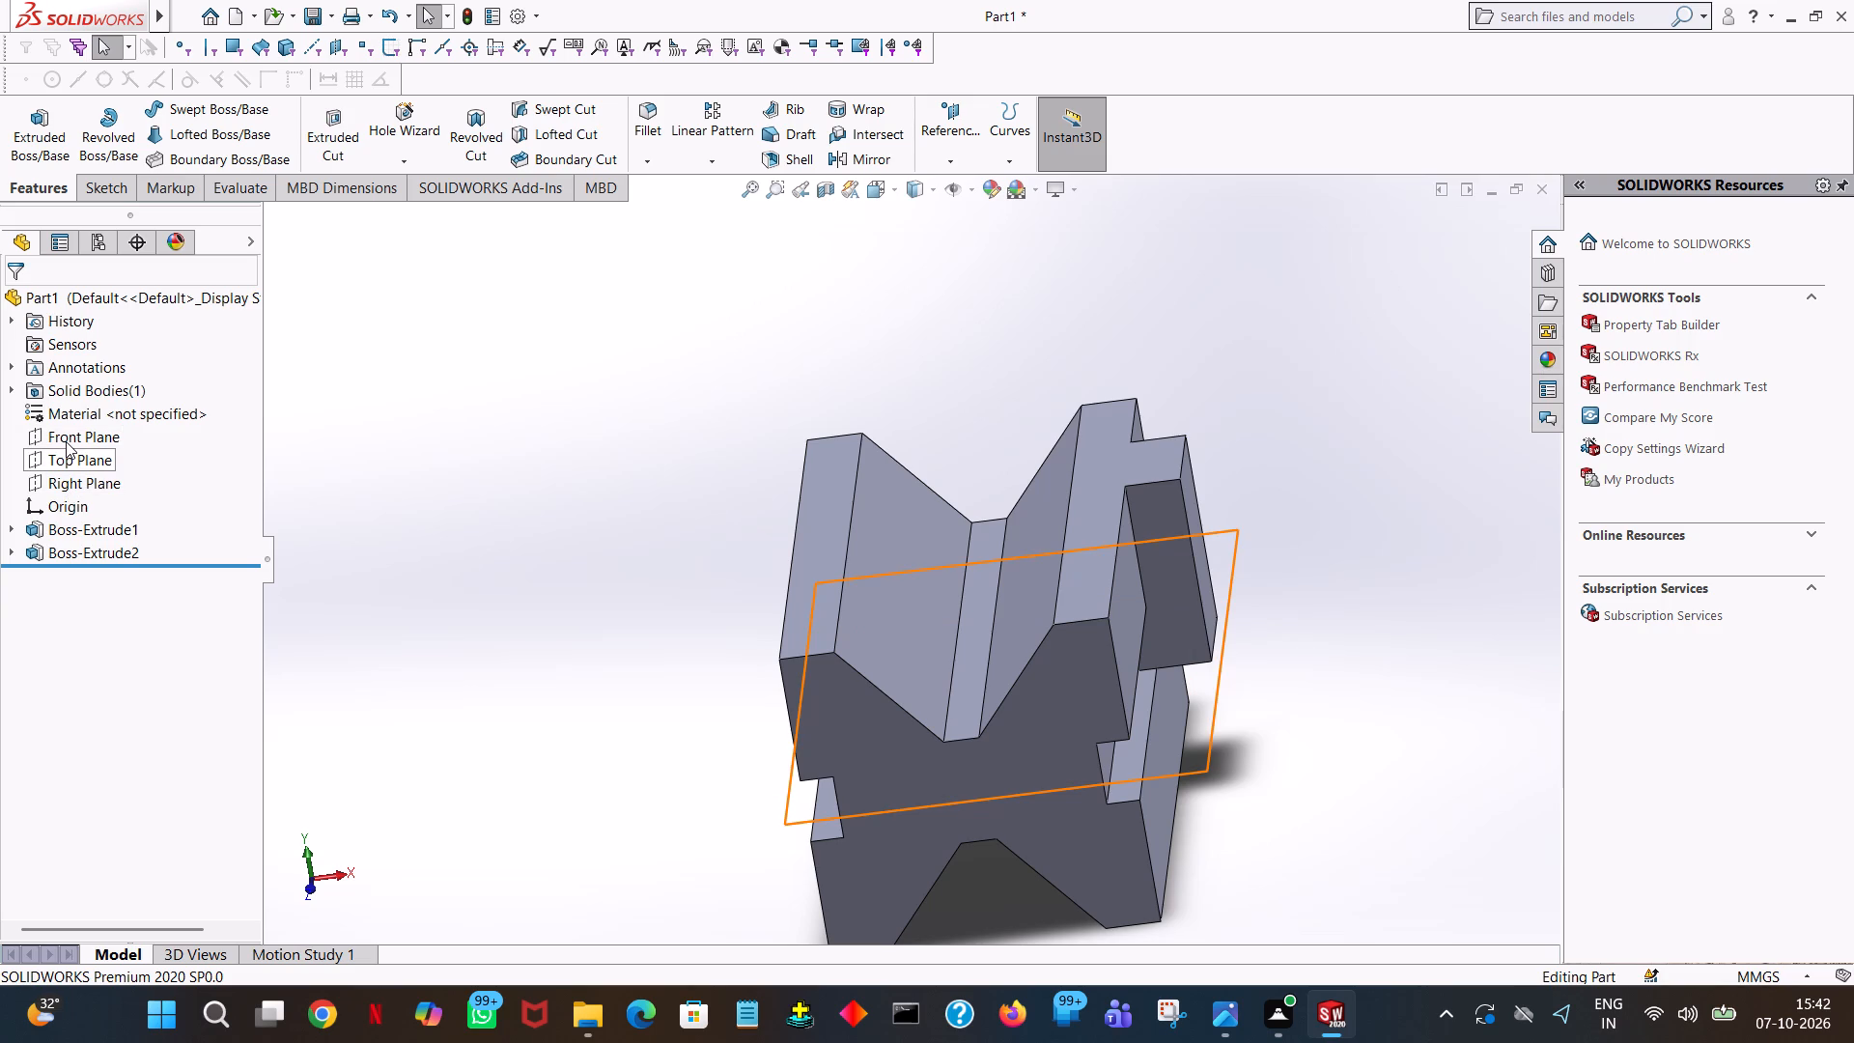
# Create a reference plane offset 60 mm from the Front Plane, with the offset flipped to run into the block.
pyautogui.click(66, 441)
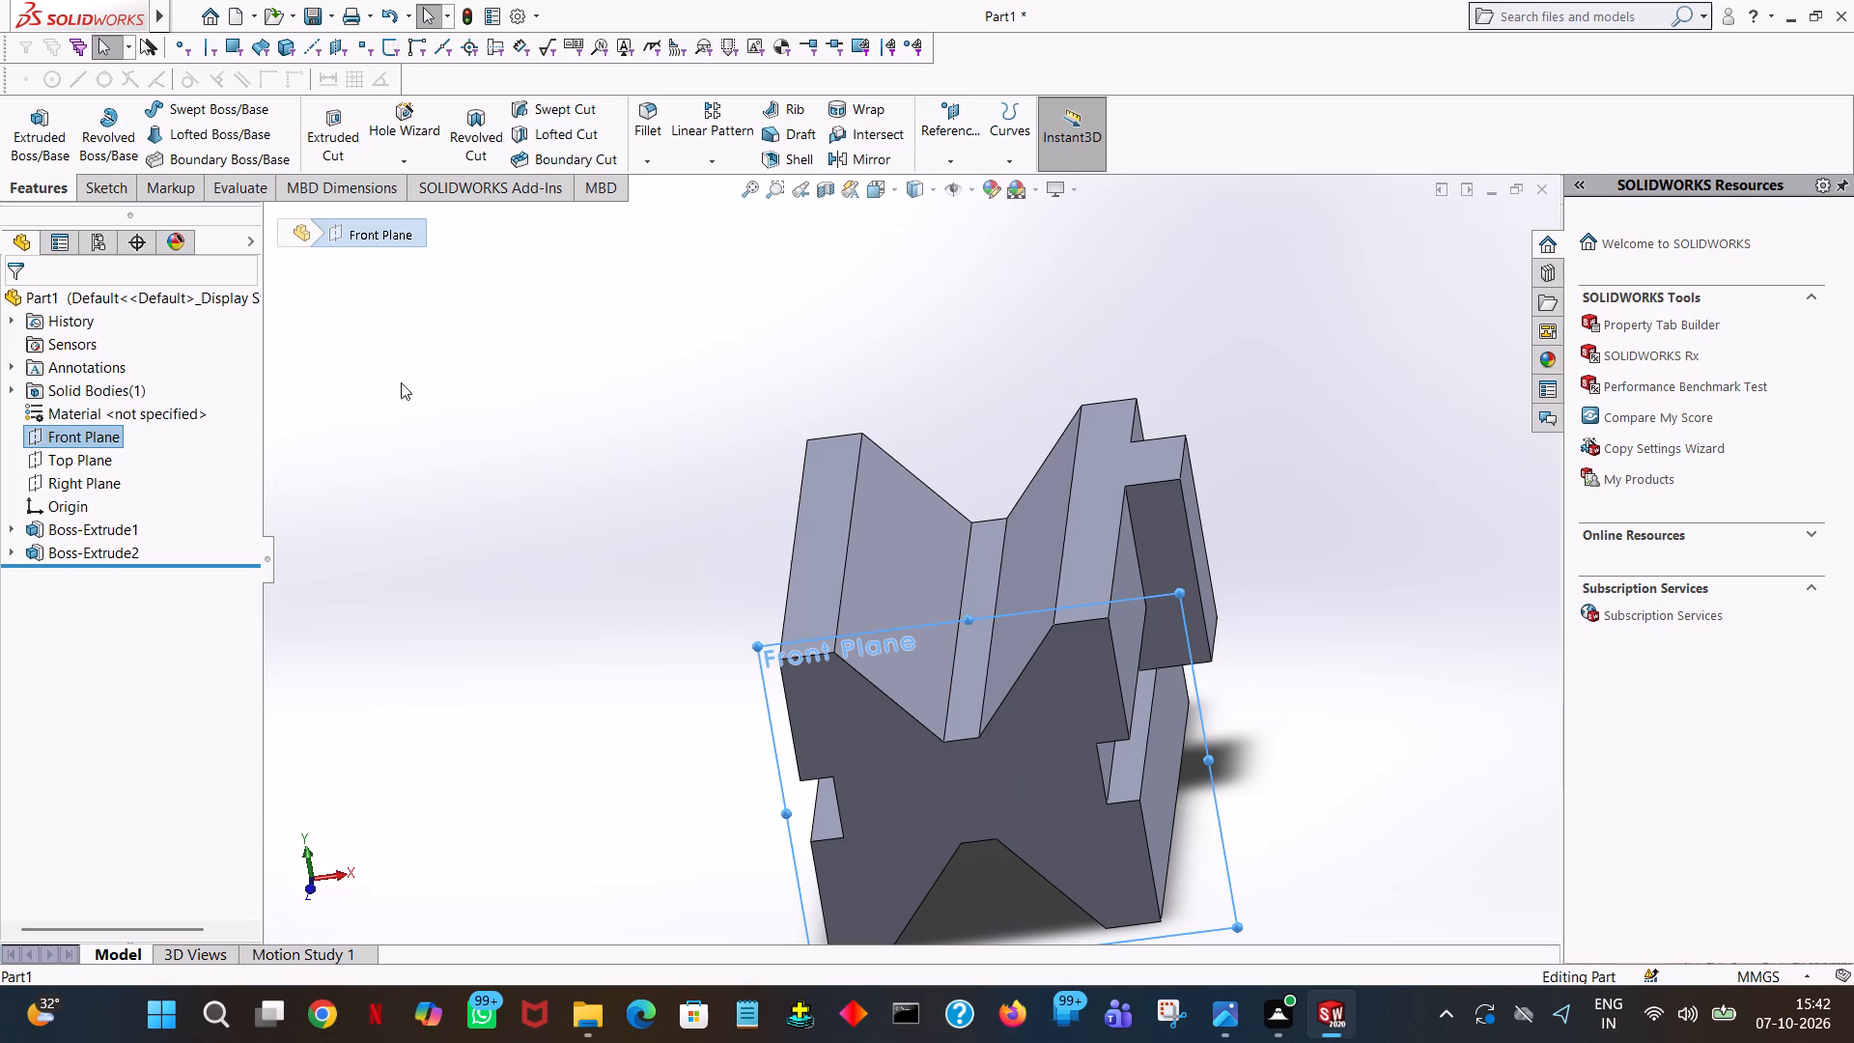
pyautogui.click(939, 172)
pyautogui.click(946, 165)
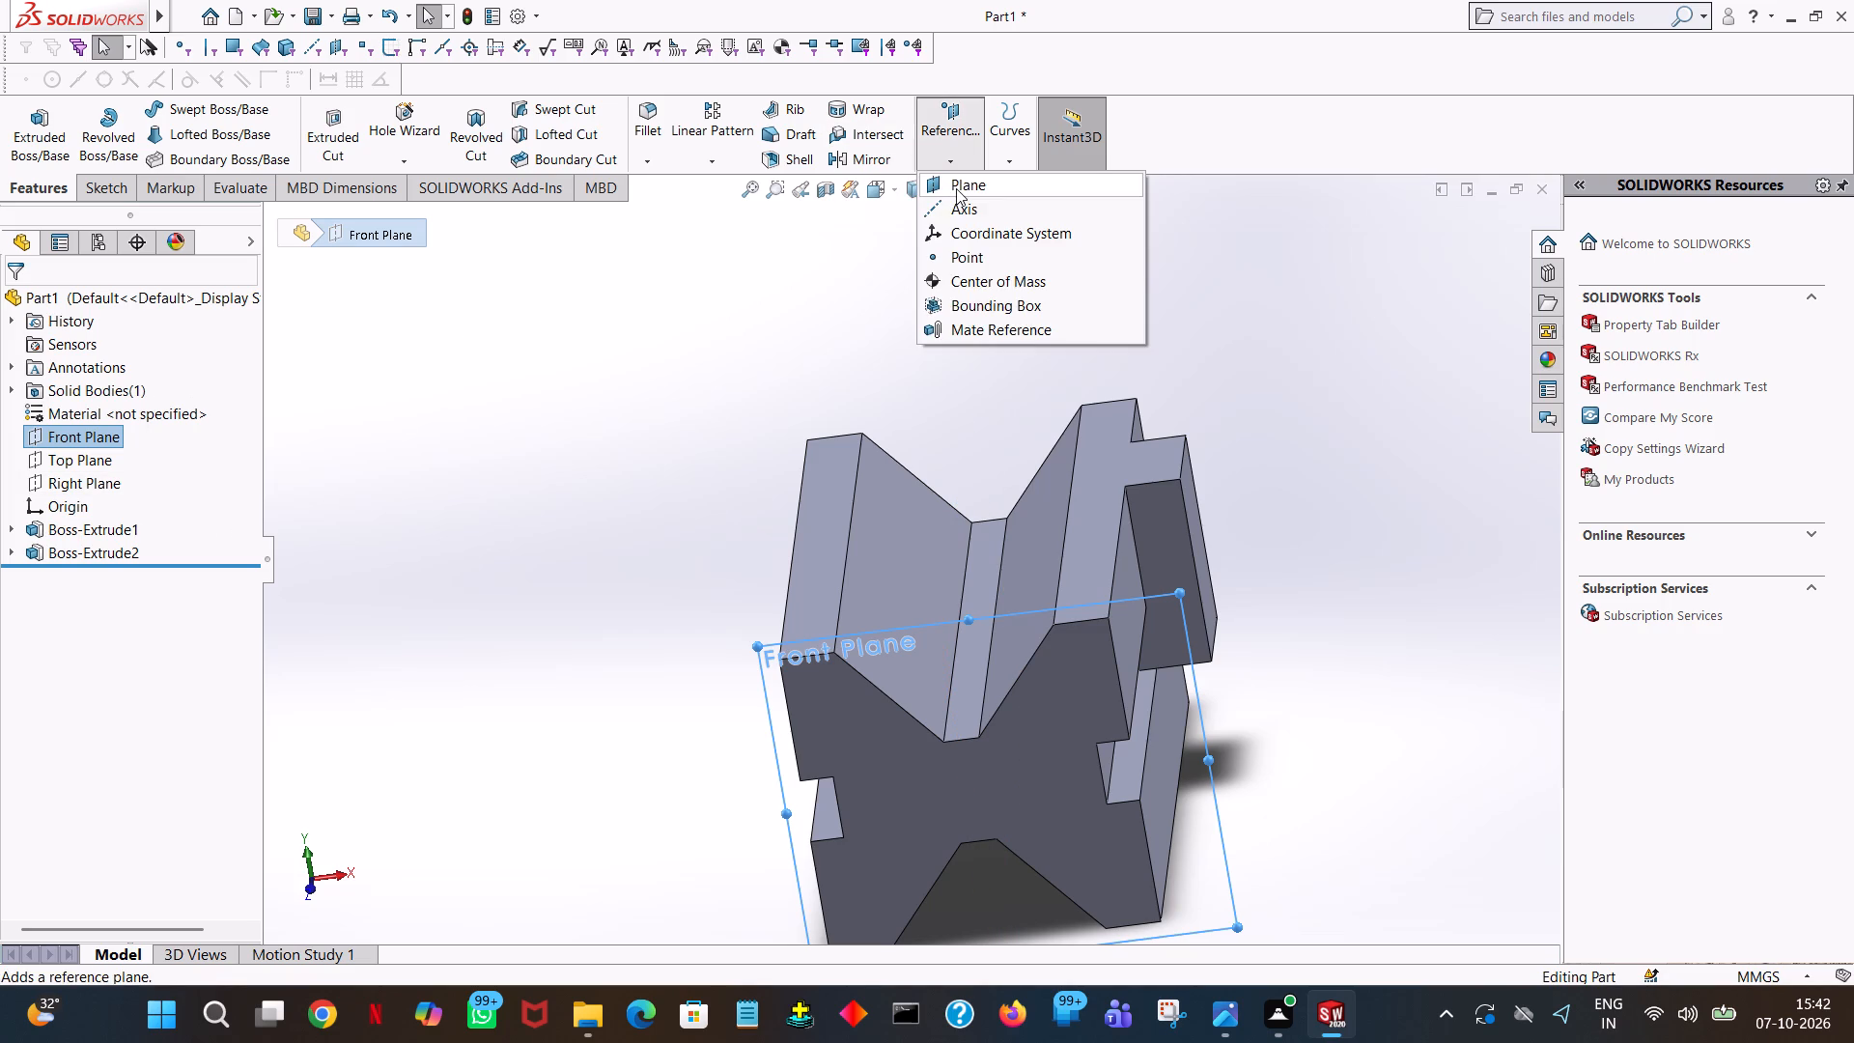
pyautogui.click(956, 188)
pyautogui.moveTo(1353, 603); pyautogui.dragTo(1239, 637, button='middle')
pyautogui.click(51, 643)
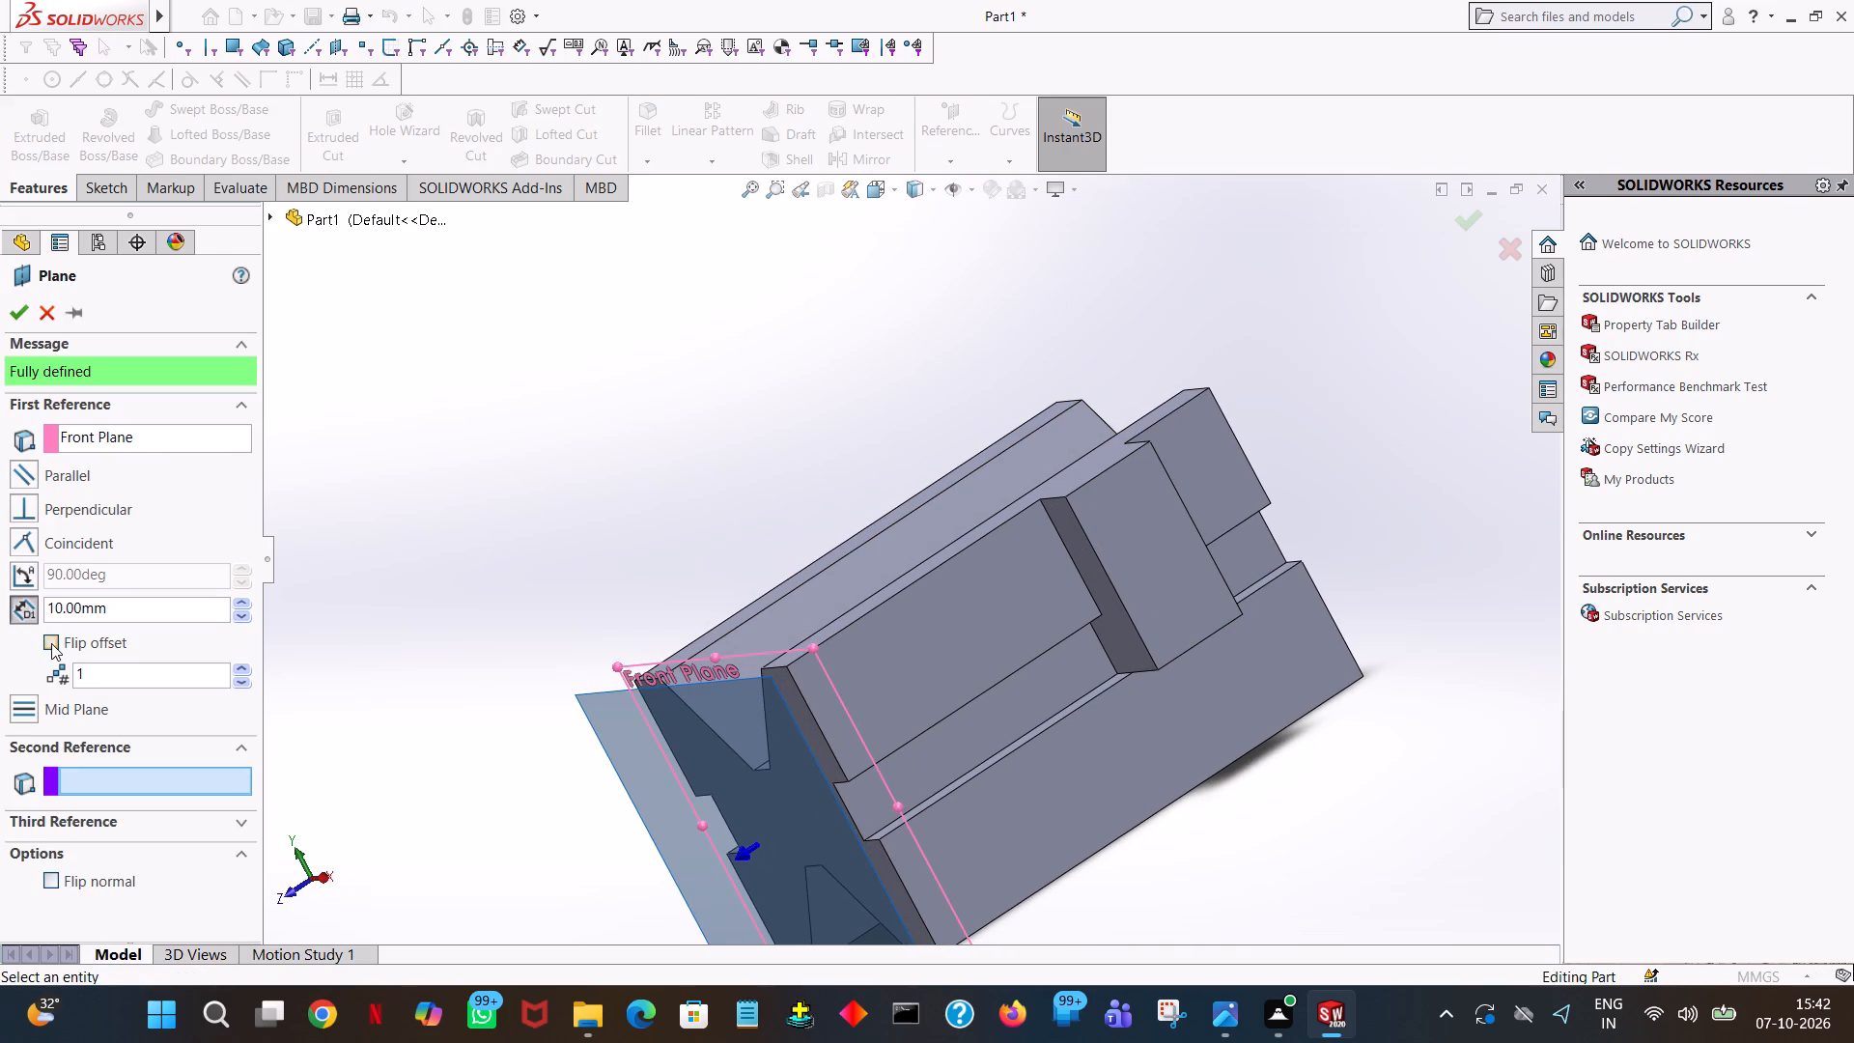
pyautogui.tripleClick(246, 603)
pyautogui.doubleClick(246, 603)
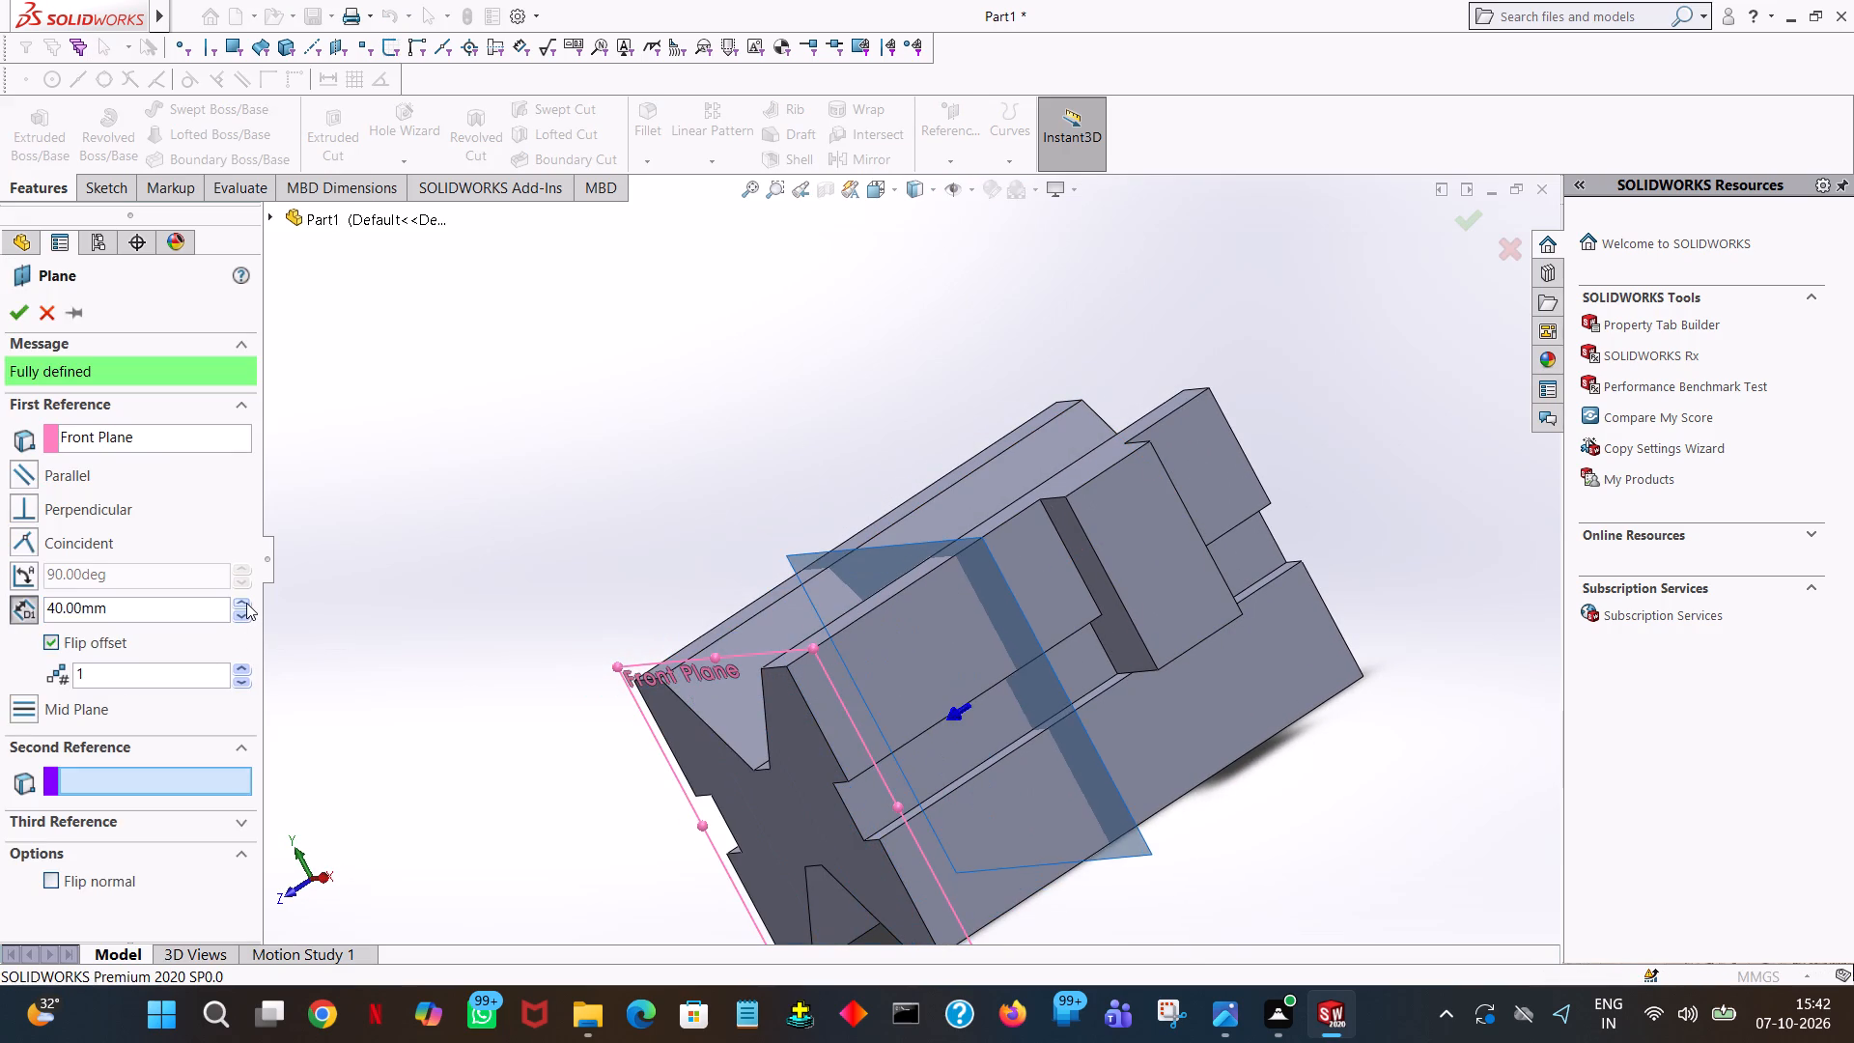
pyautogui.moveTo(444, 472); pyautogui.dragTo(434, 546, button='middle')
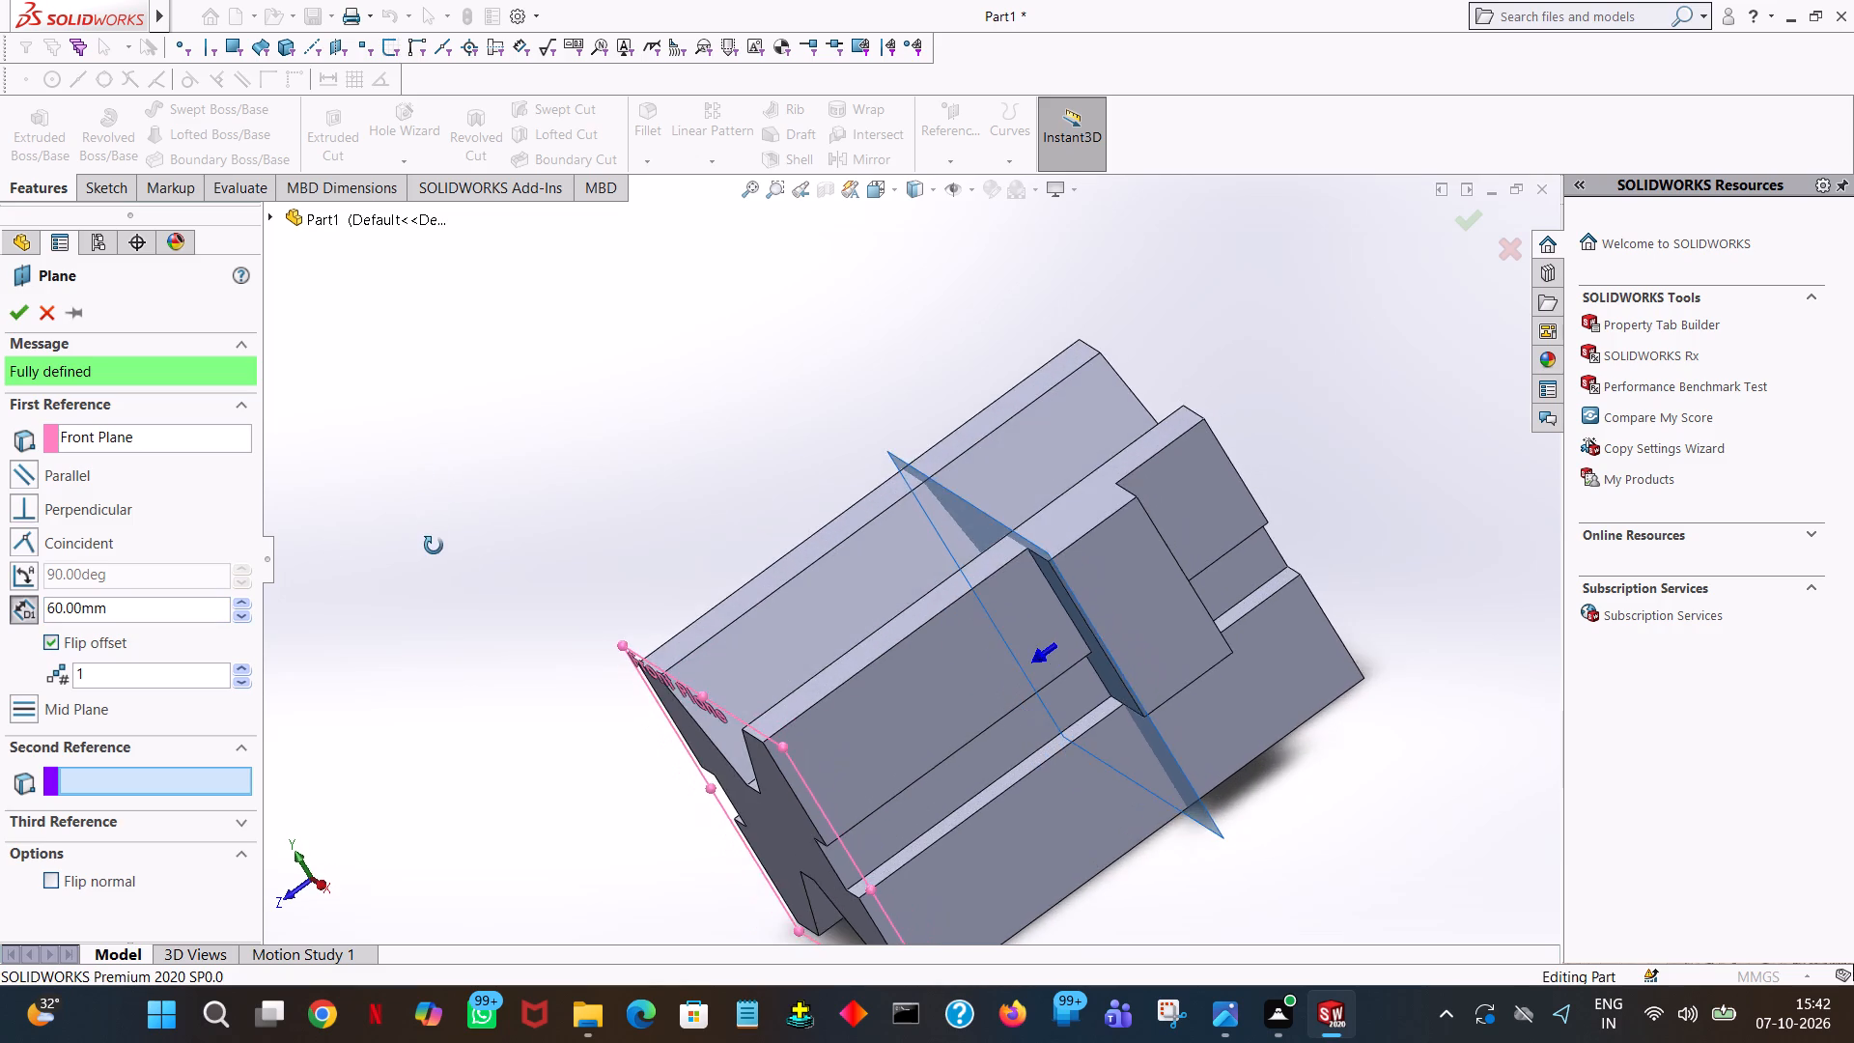
pyautogui.moveTo(434, 546); pyautogui.dragTo(484, 491, button='middle')
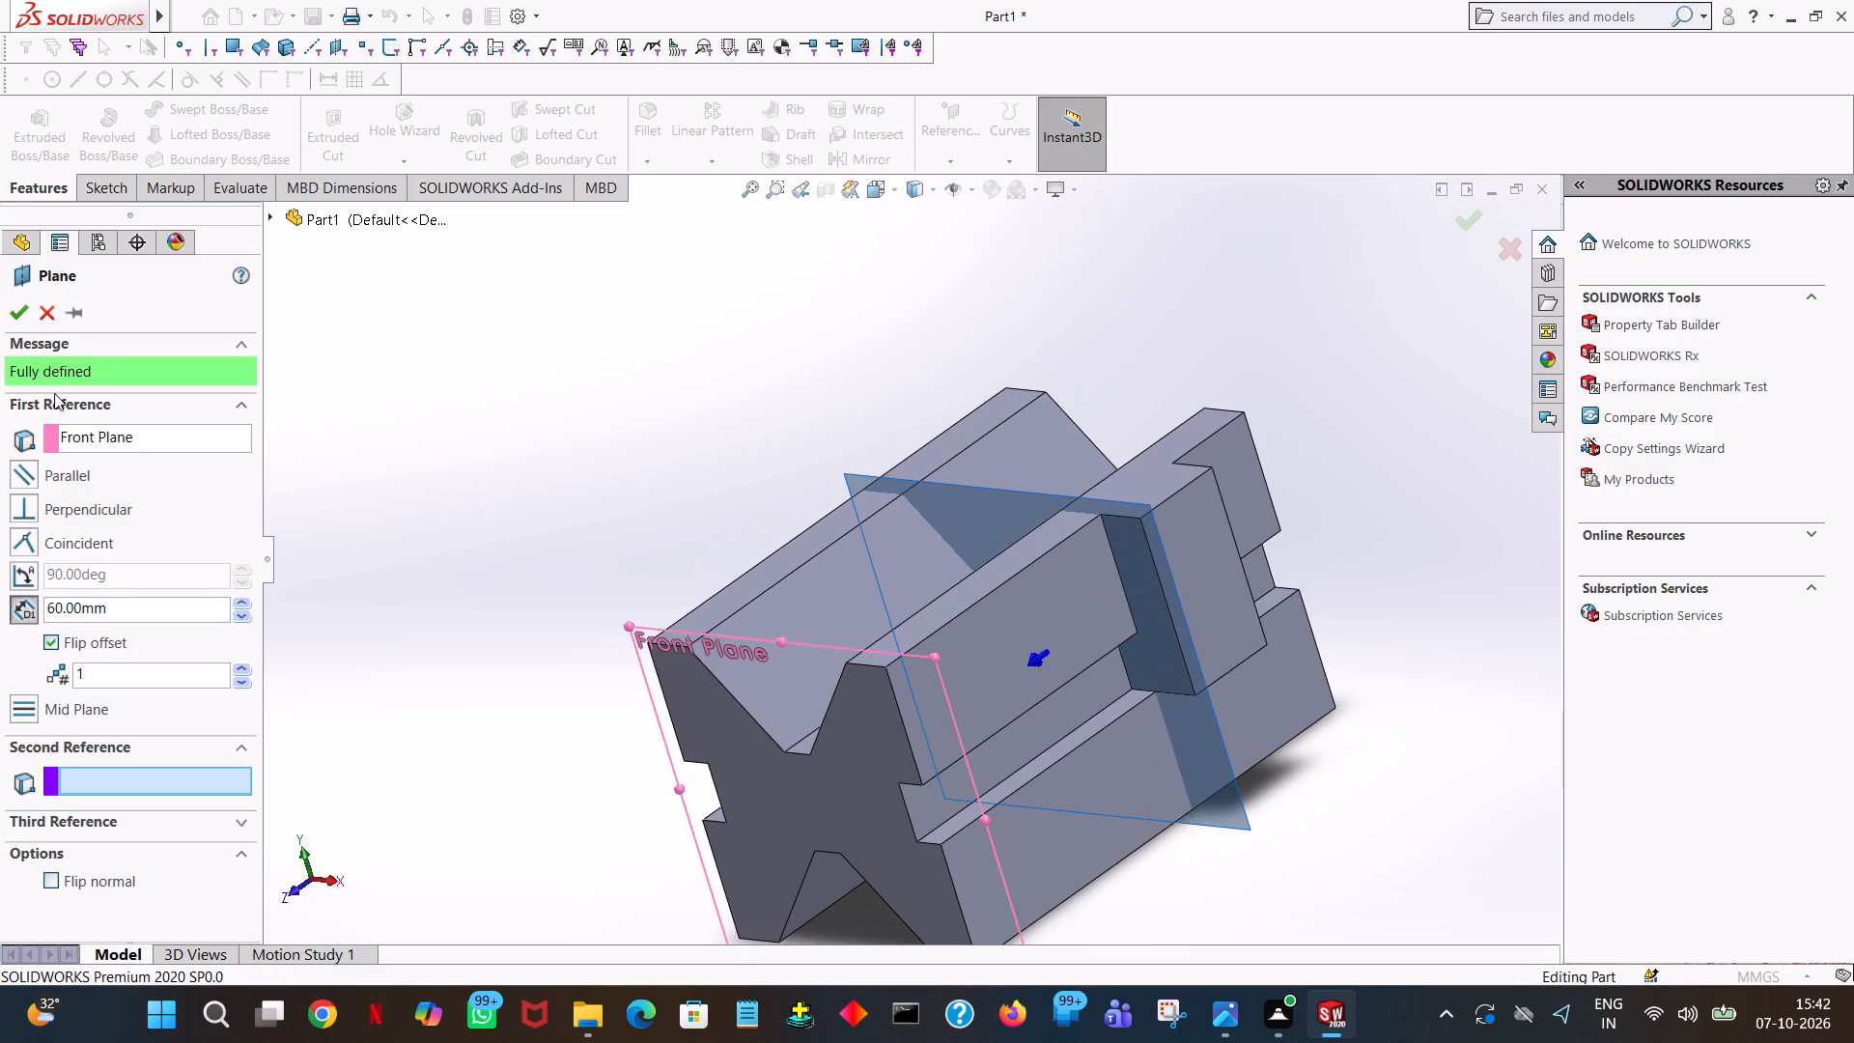
pyautogui.click(18, 306)
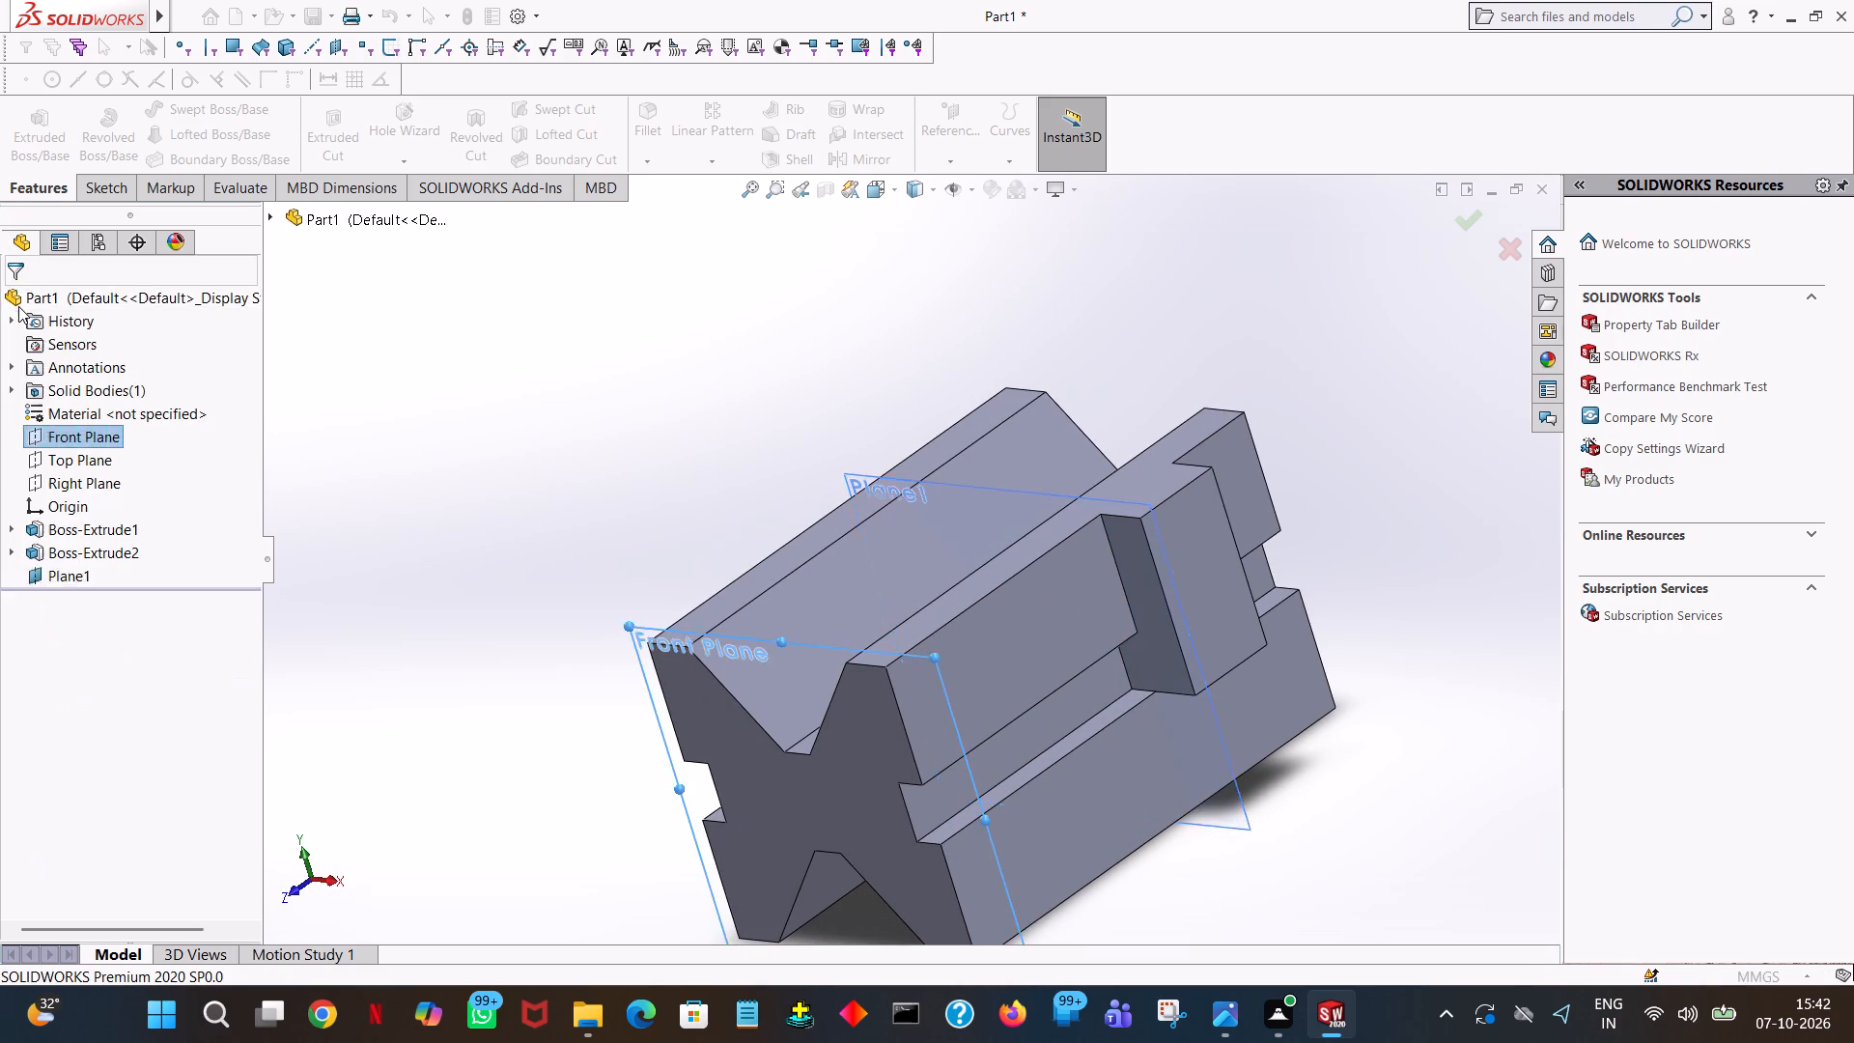
# Start a sketch on the new offset plane and draw a 30 mm vertical line upward from the origin.
pyautogui.click(43, 578)
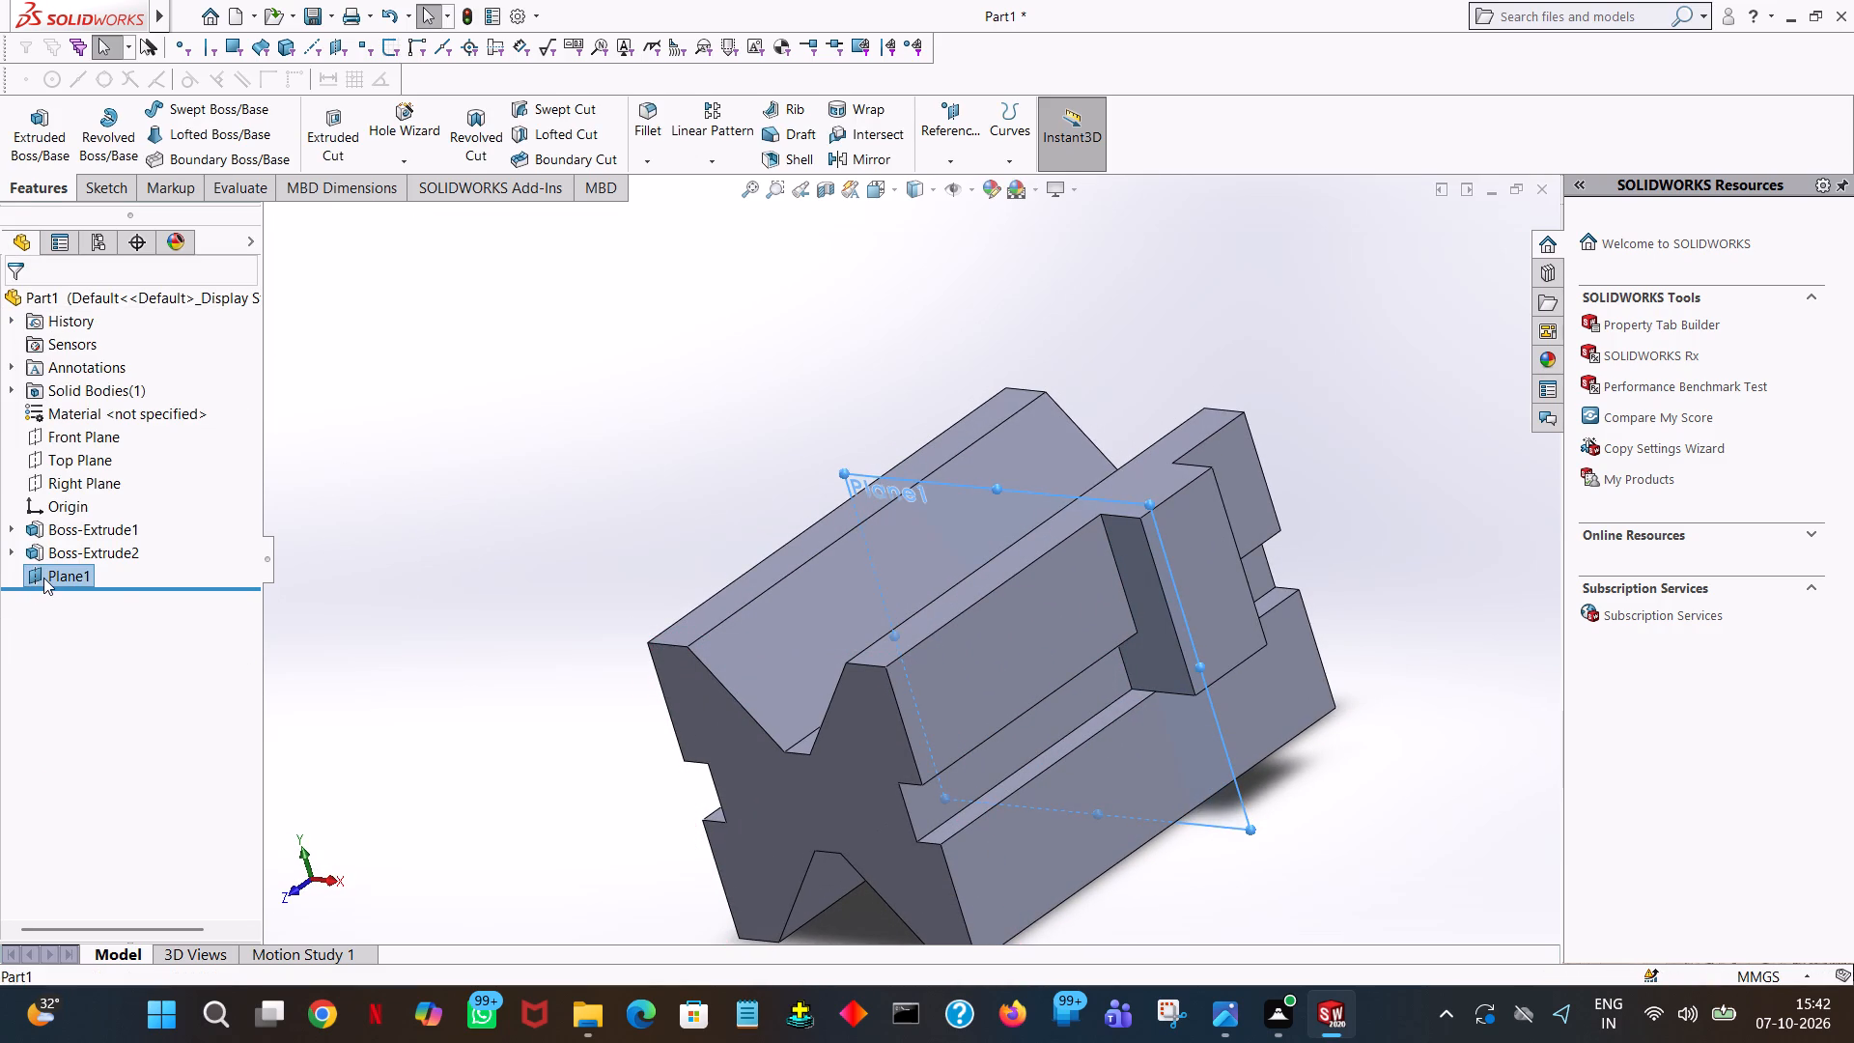
pyautogui.click(64, 553)
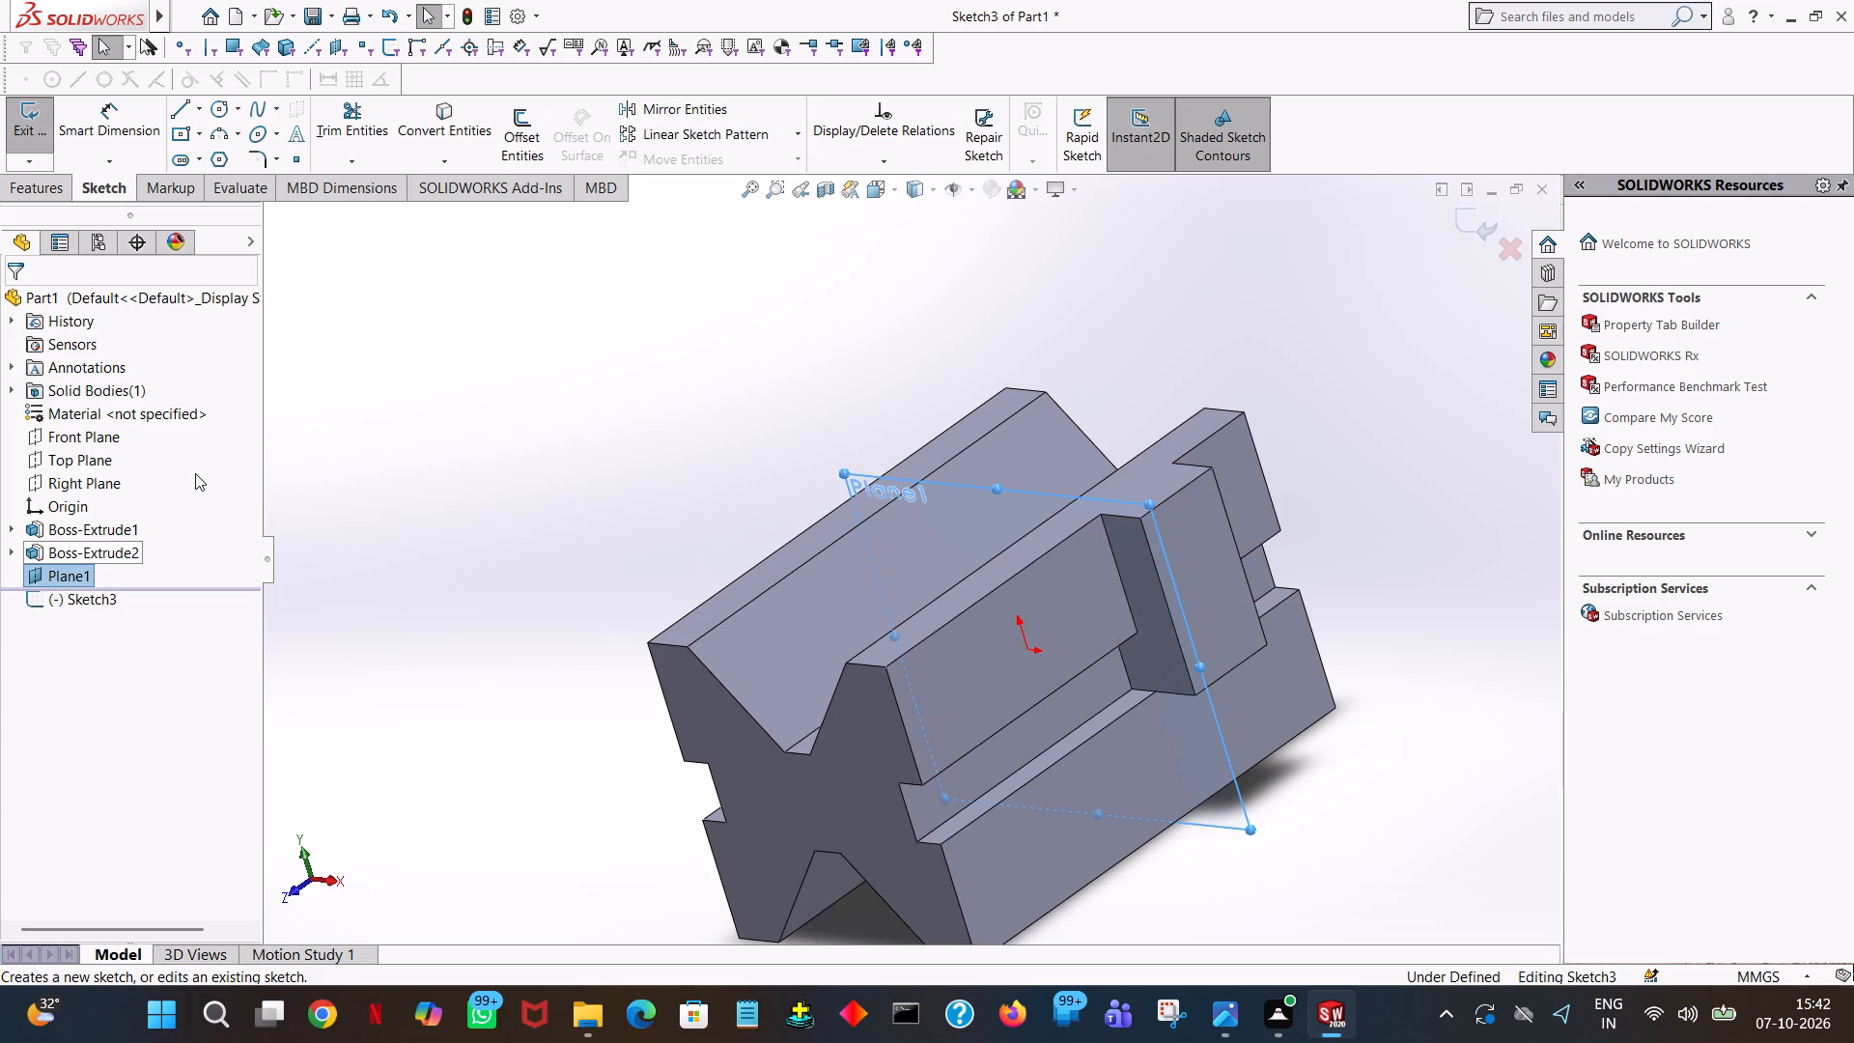
pyautogui.press('space')
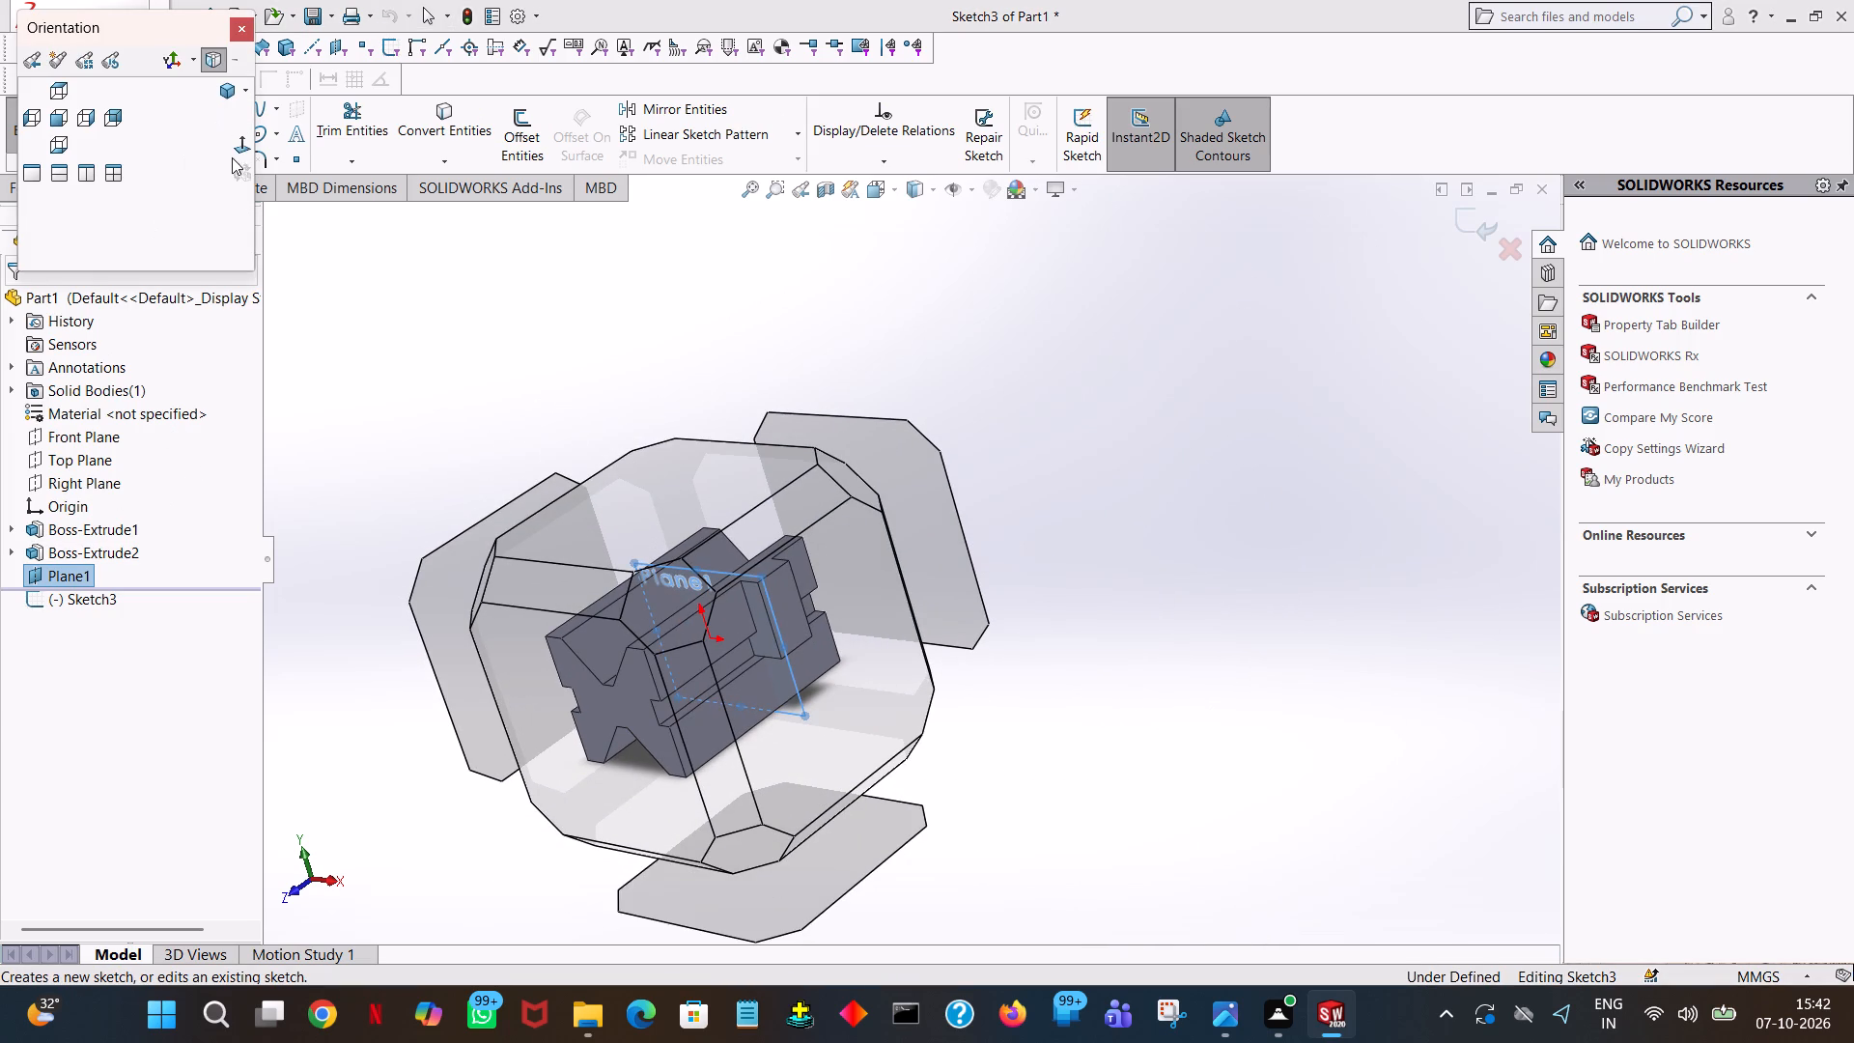
pyautogui.click(237, 155)
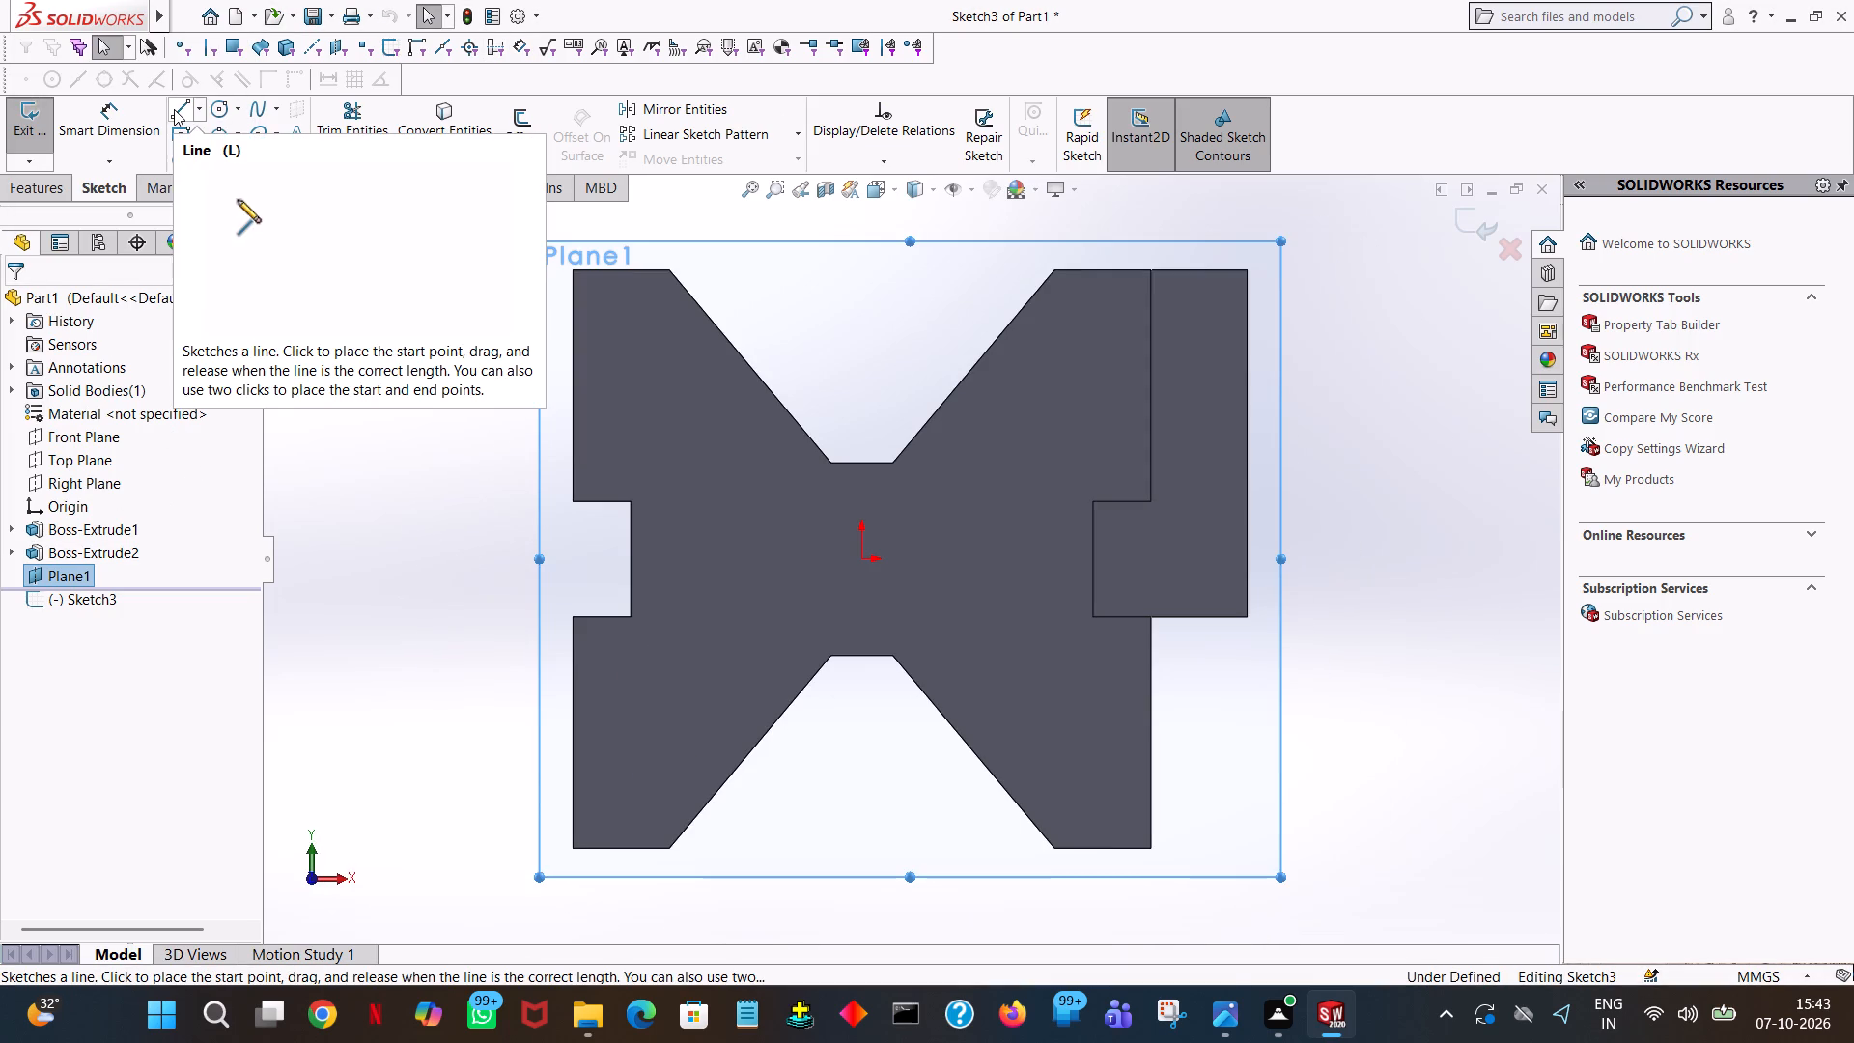
pyautogui.click(174, 109)
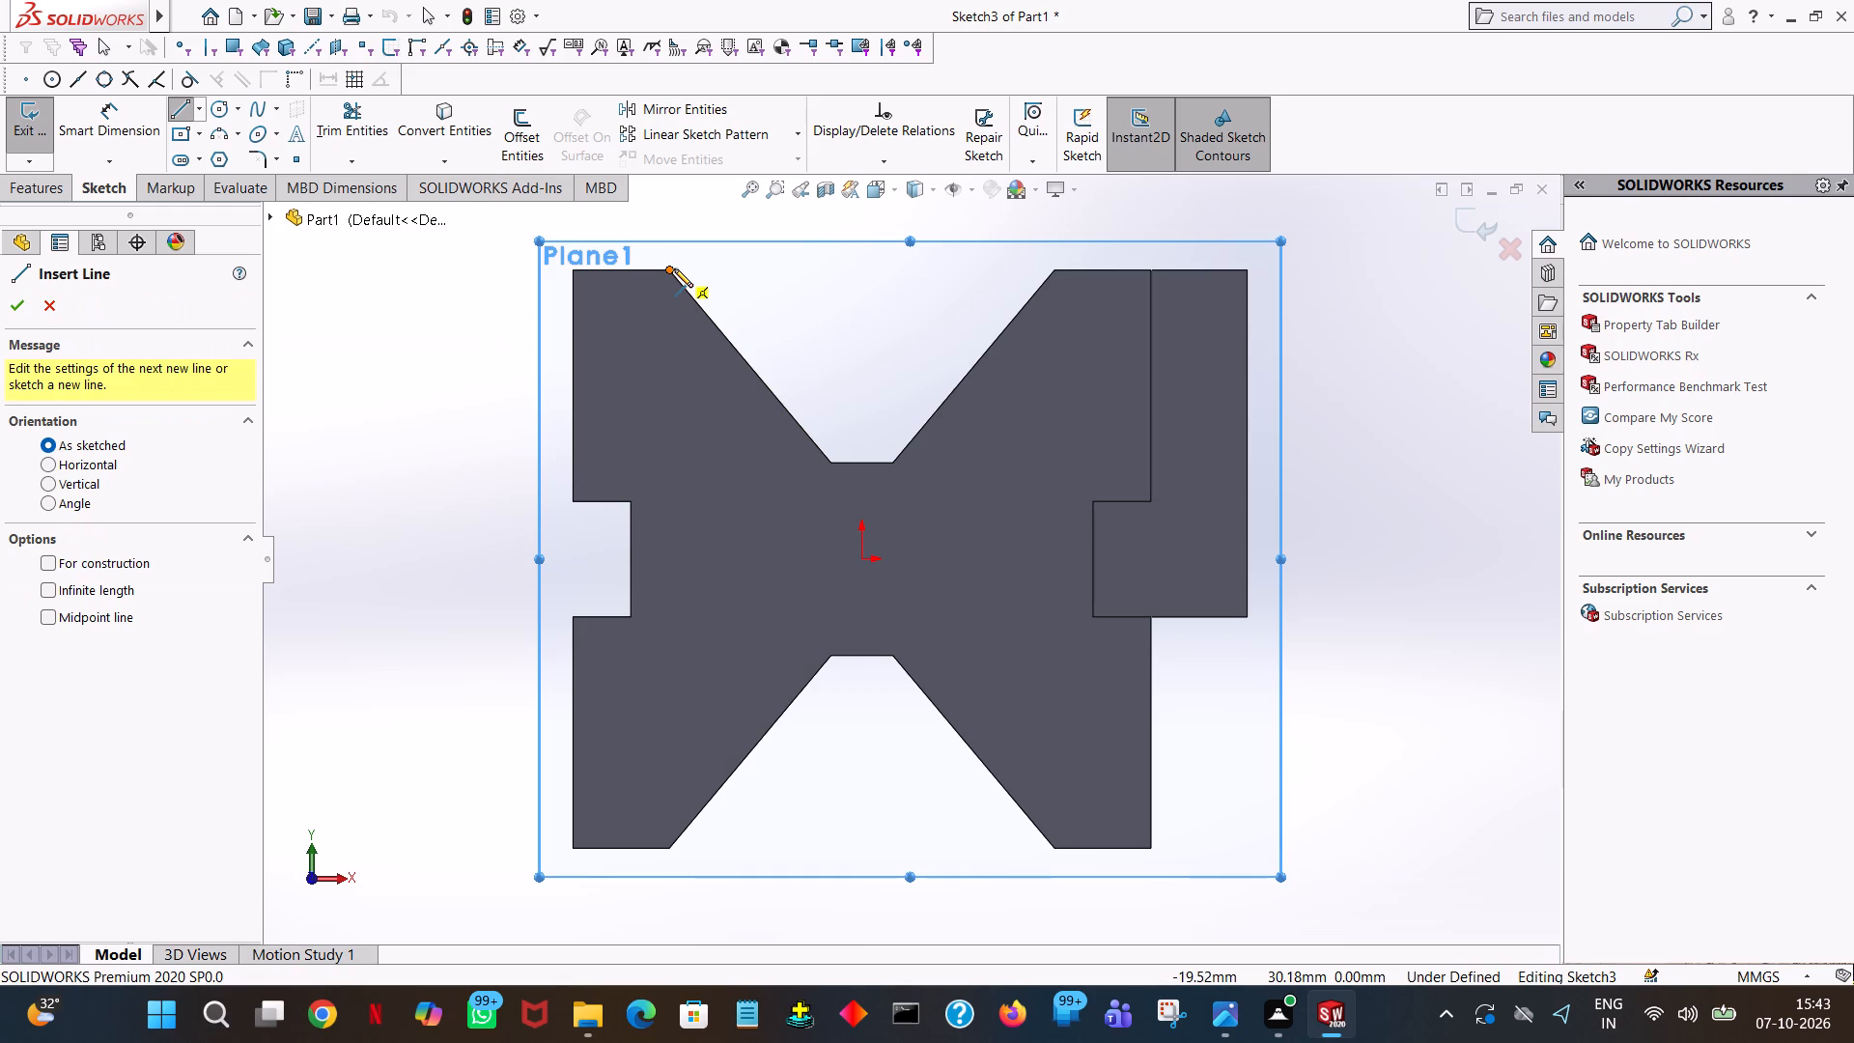
pyautogui.click(865, 561)
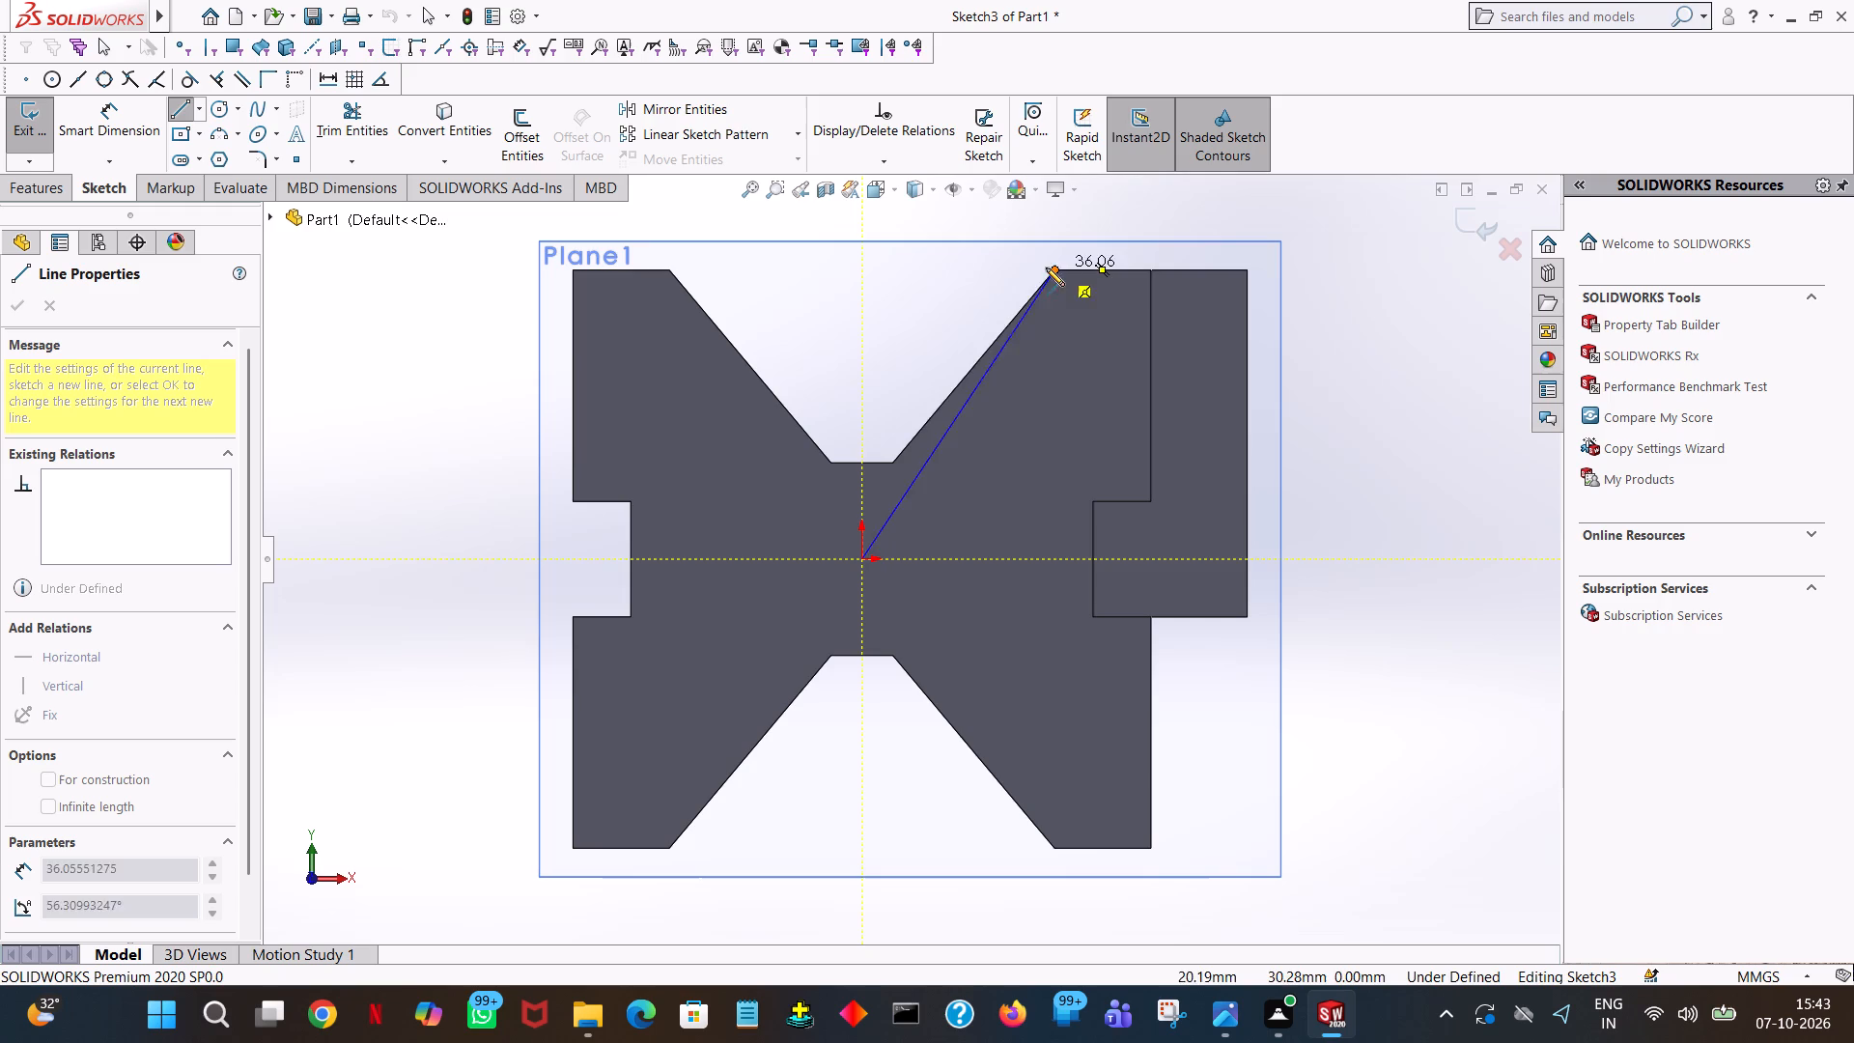
pyautogui.click(860, 268)
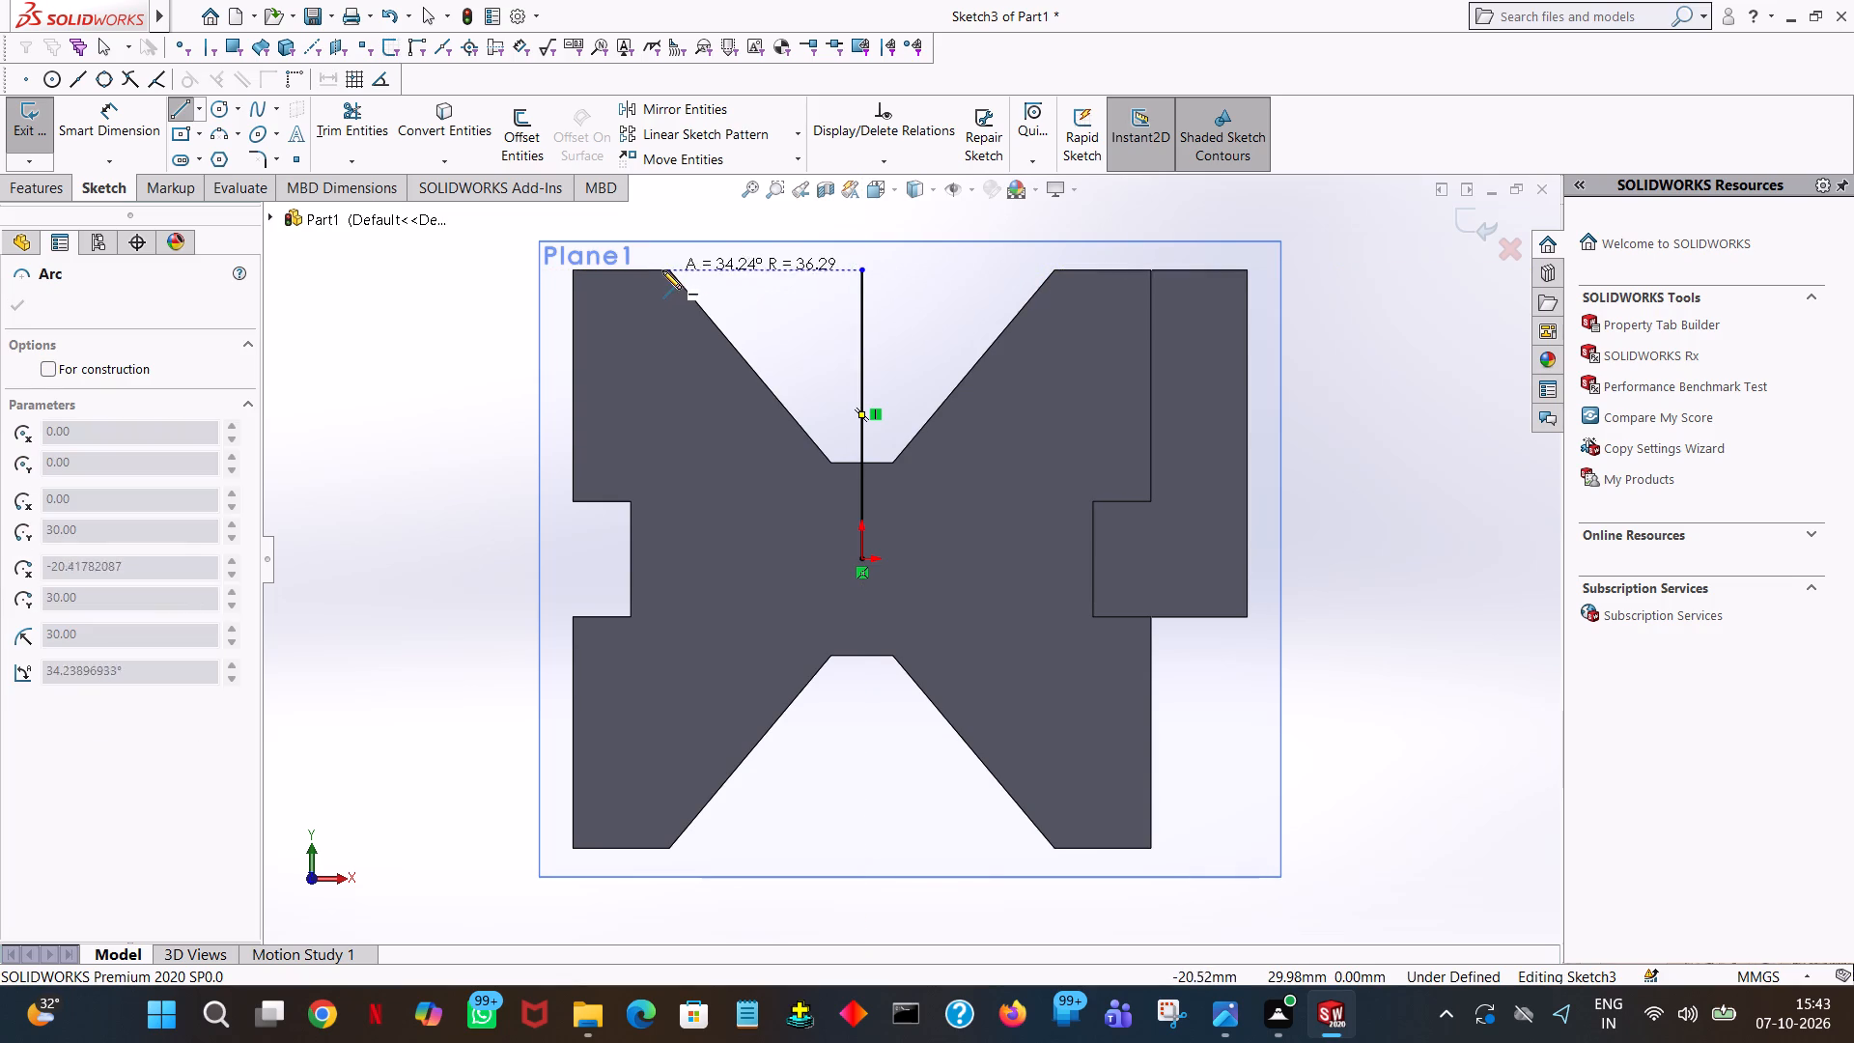
pyautogui.rightClick(738, 265)
pyautogui.click(785, 275)
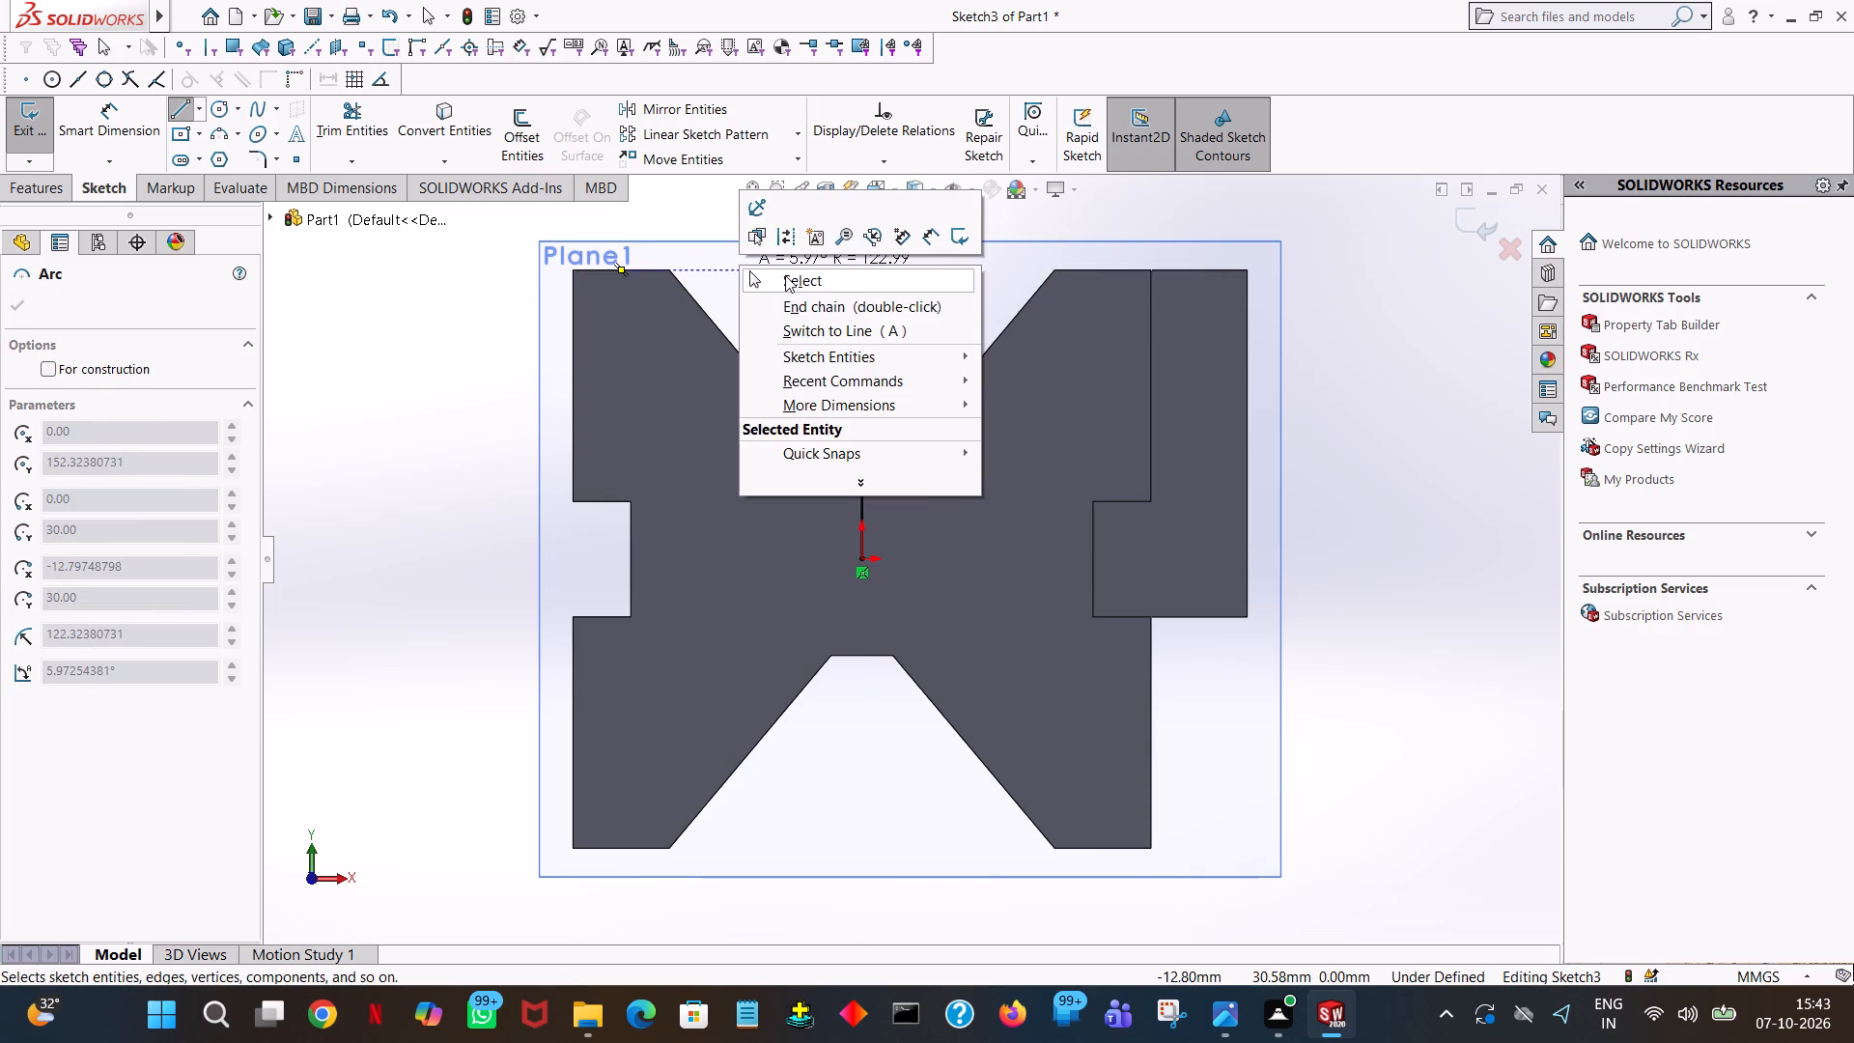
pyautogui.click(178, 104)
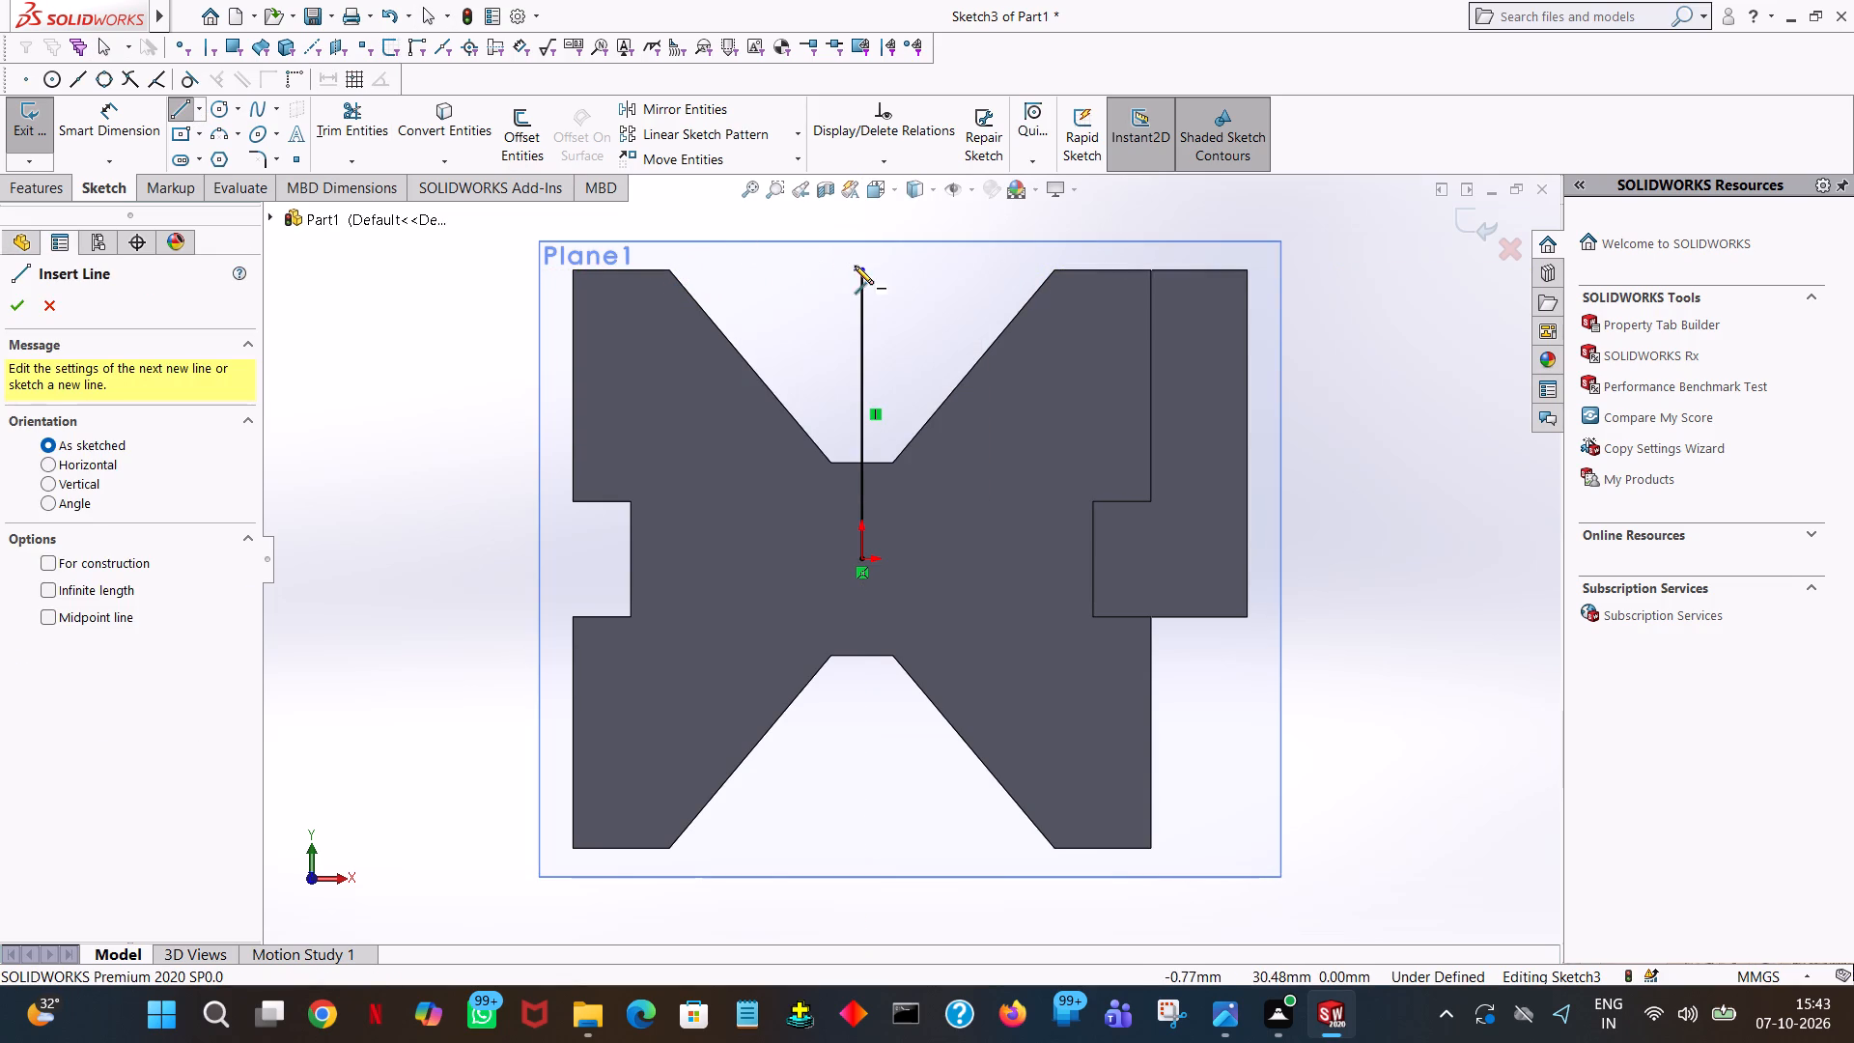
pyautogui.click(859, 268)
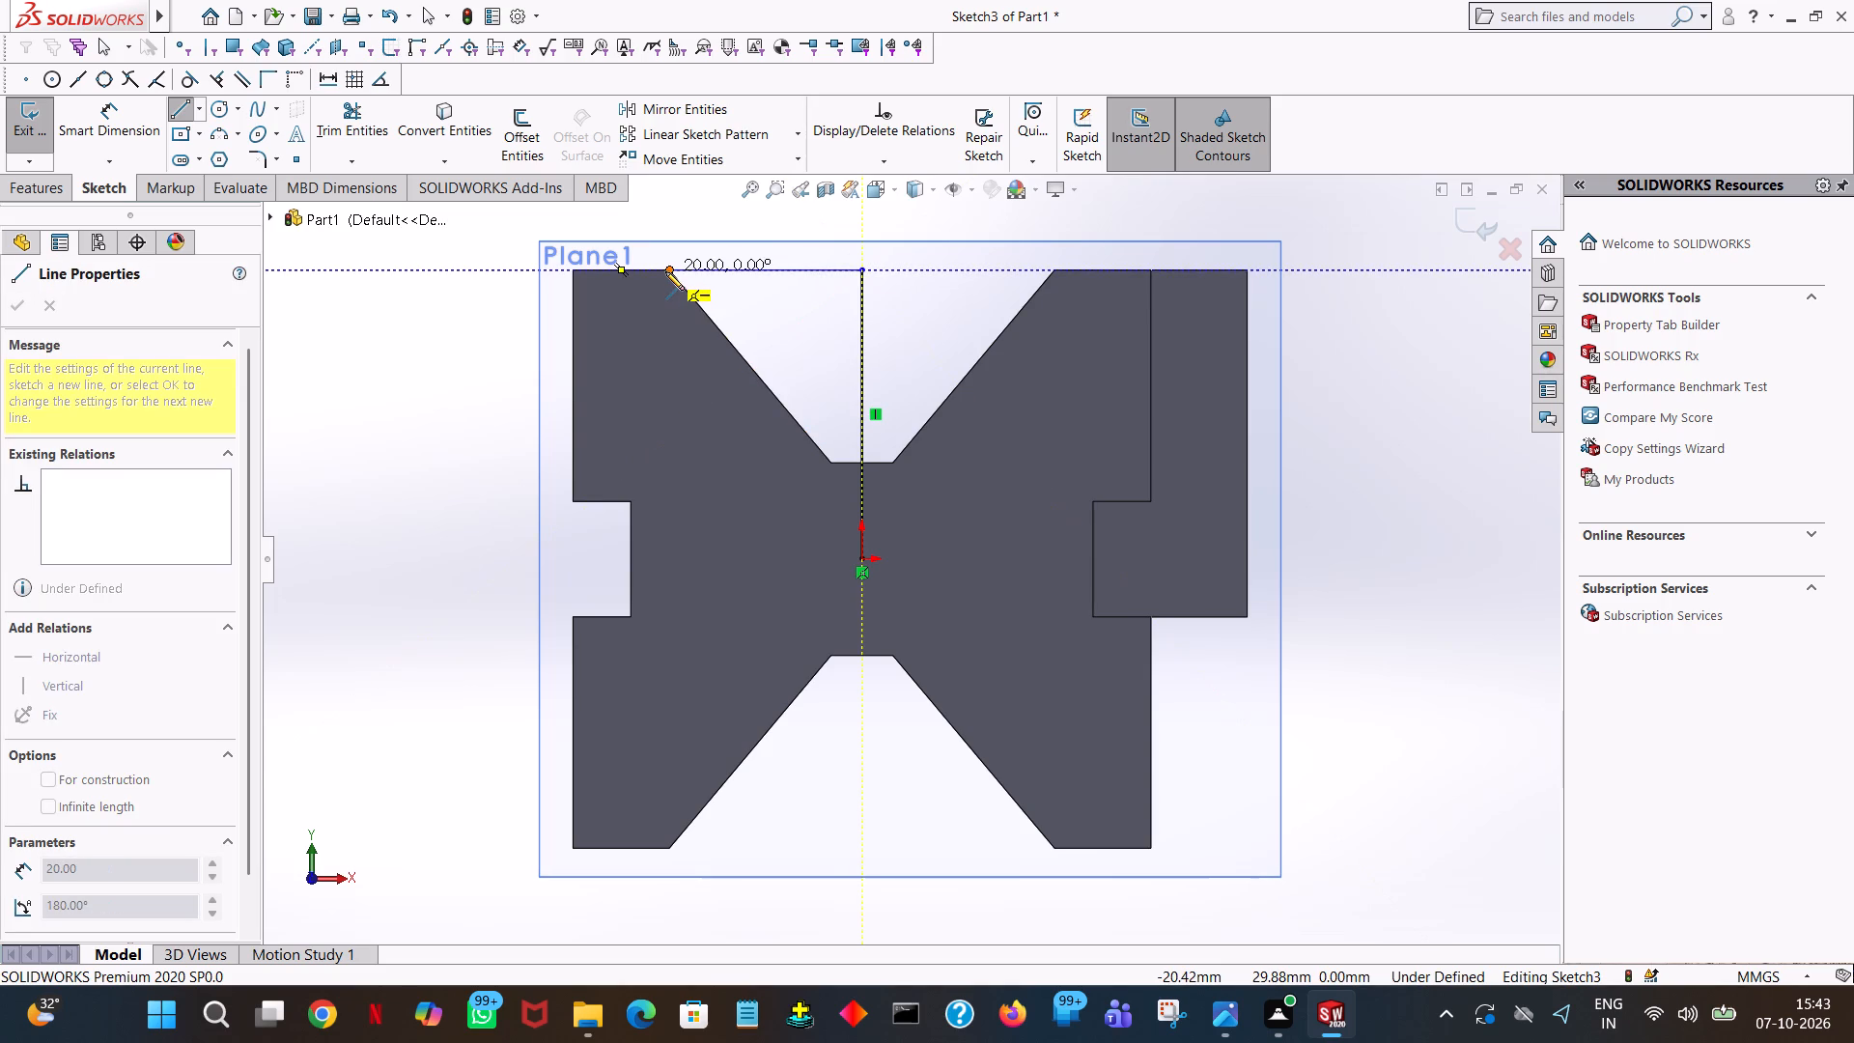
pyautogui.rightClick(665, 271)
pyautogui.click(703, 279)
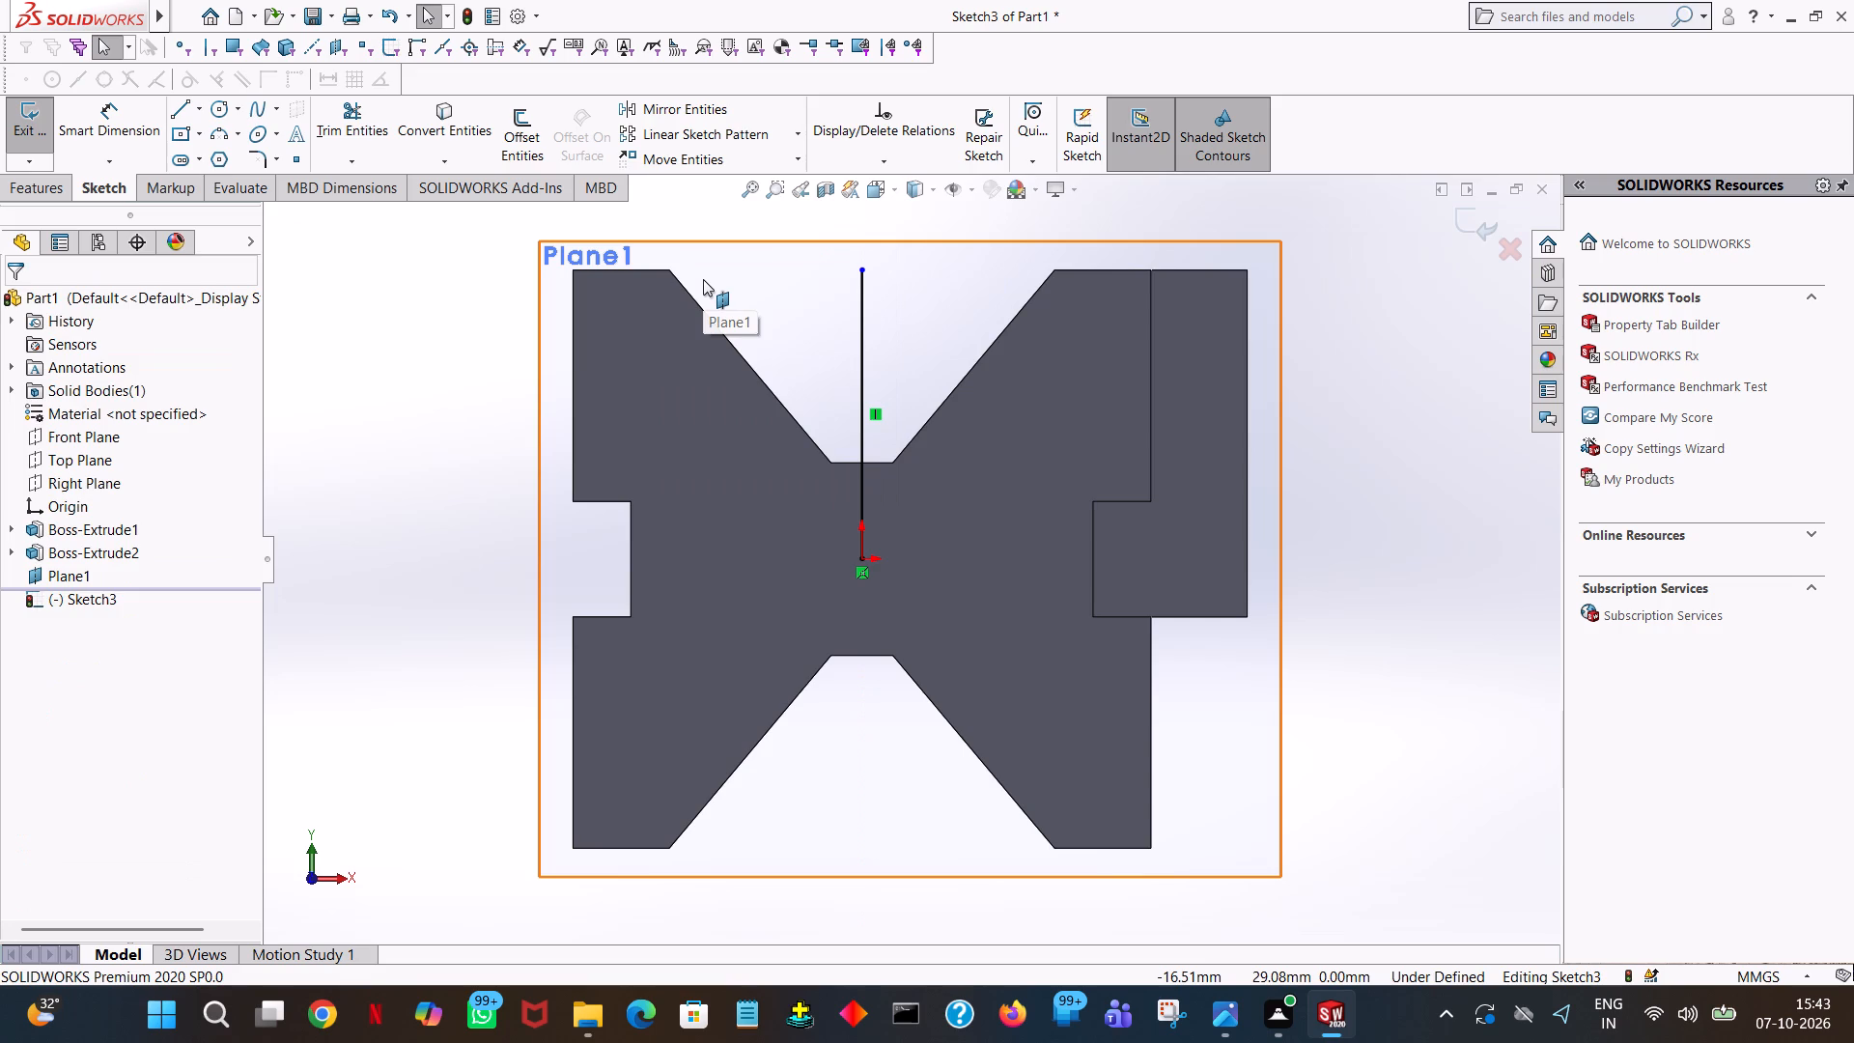
# Draw a circle with a 36 mm radius centred on the upper end of the vertical line.
pyautogui.click(217, 101)
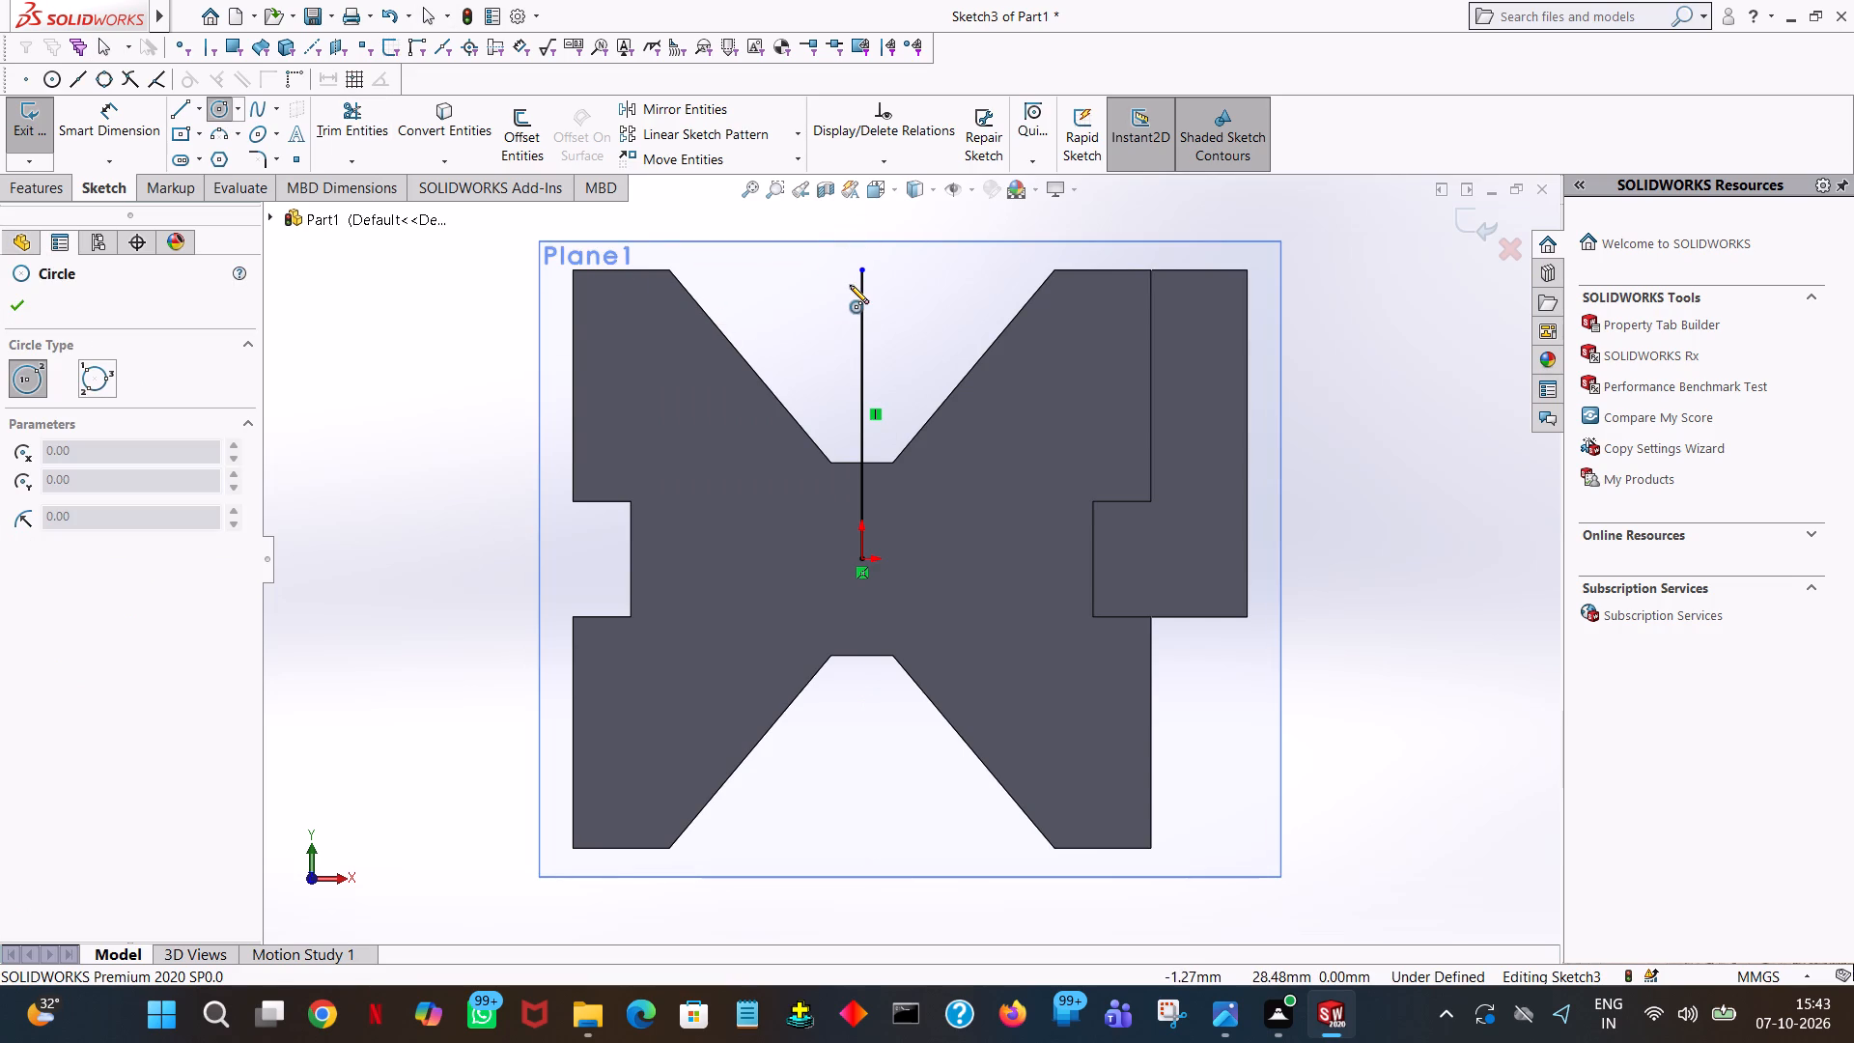
pyautogui.keyDown('ctrl'); pyautogui.moveTo(851, 292); pyautogui.dragTo(854, 437, button='middle'); pyautogui.keyUp('ctrl')
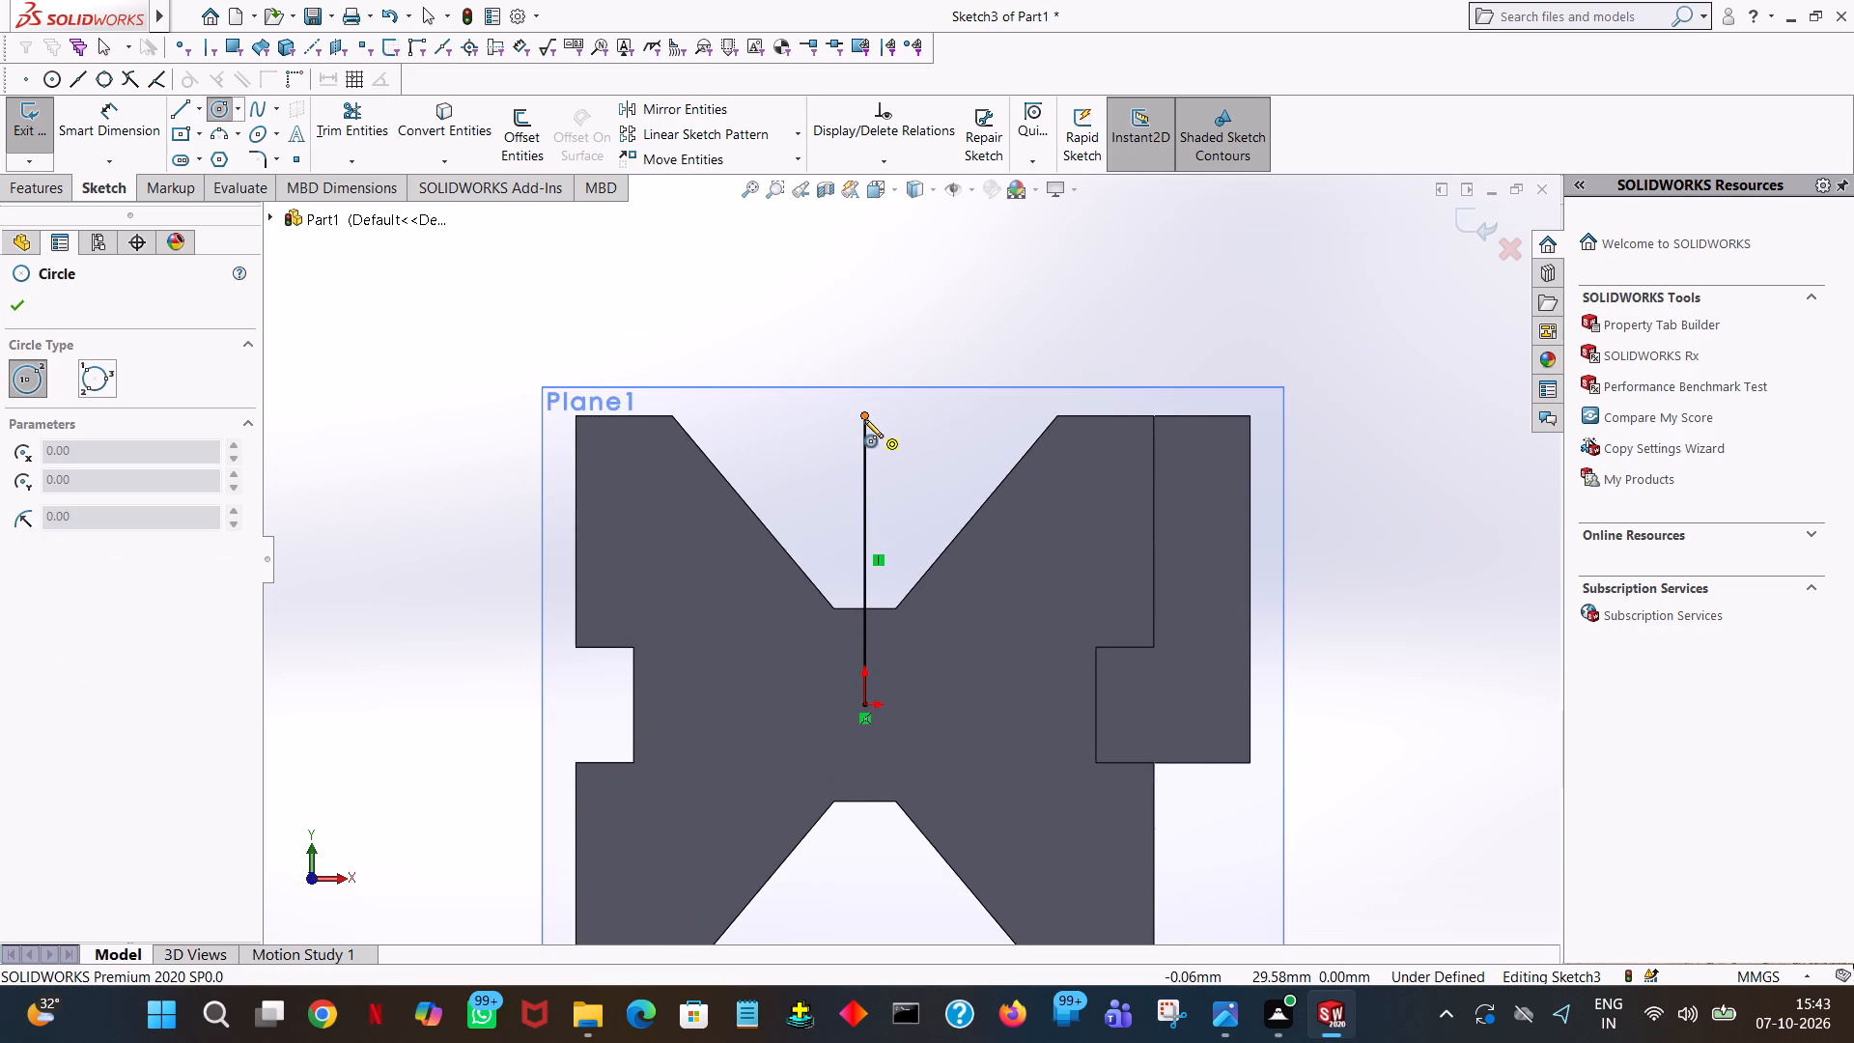
pyautogui.click(862, 411)
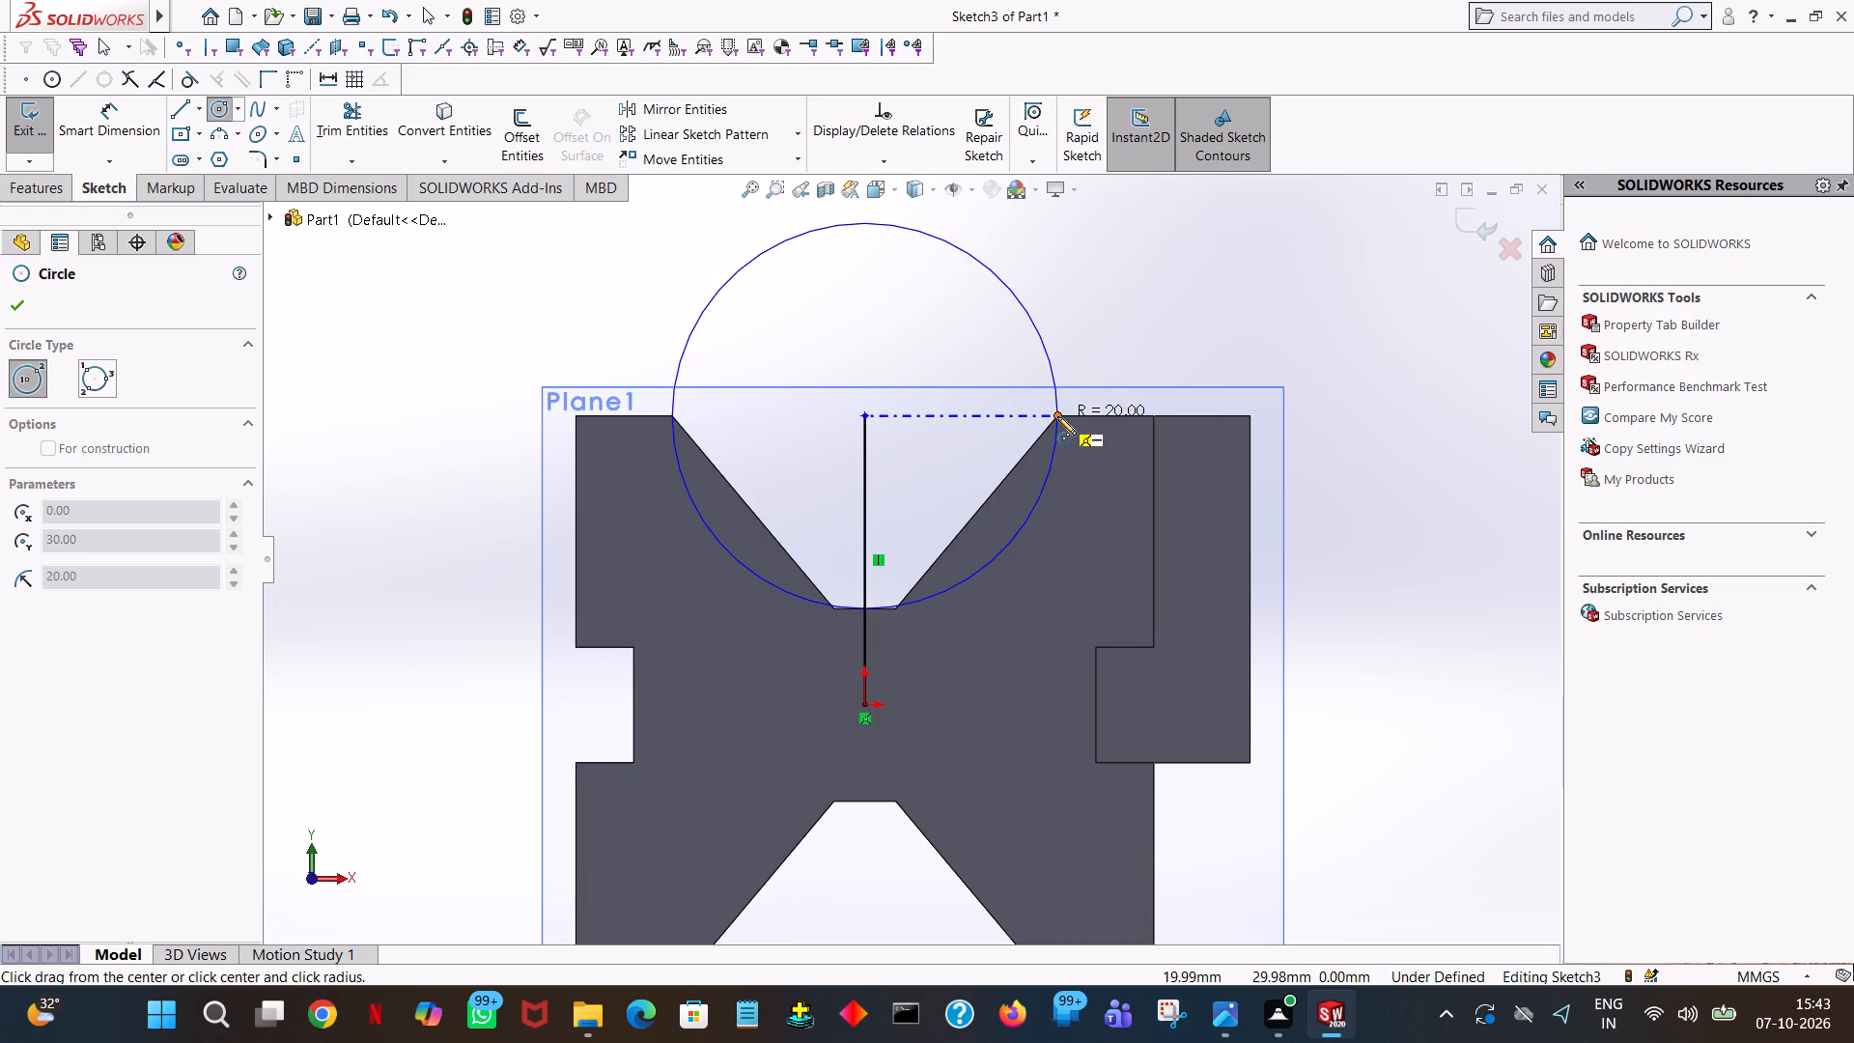
pyautogui.click(1071, 408)
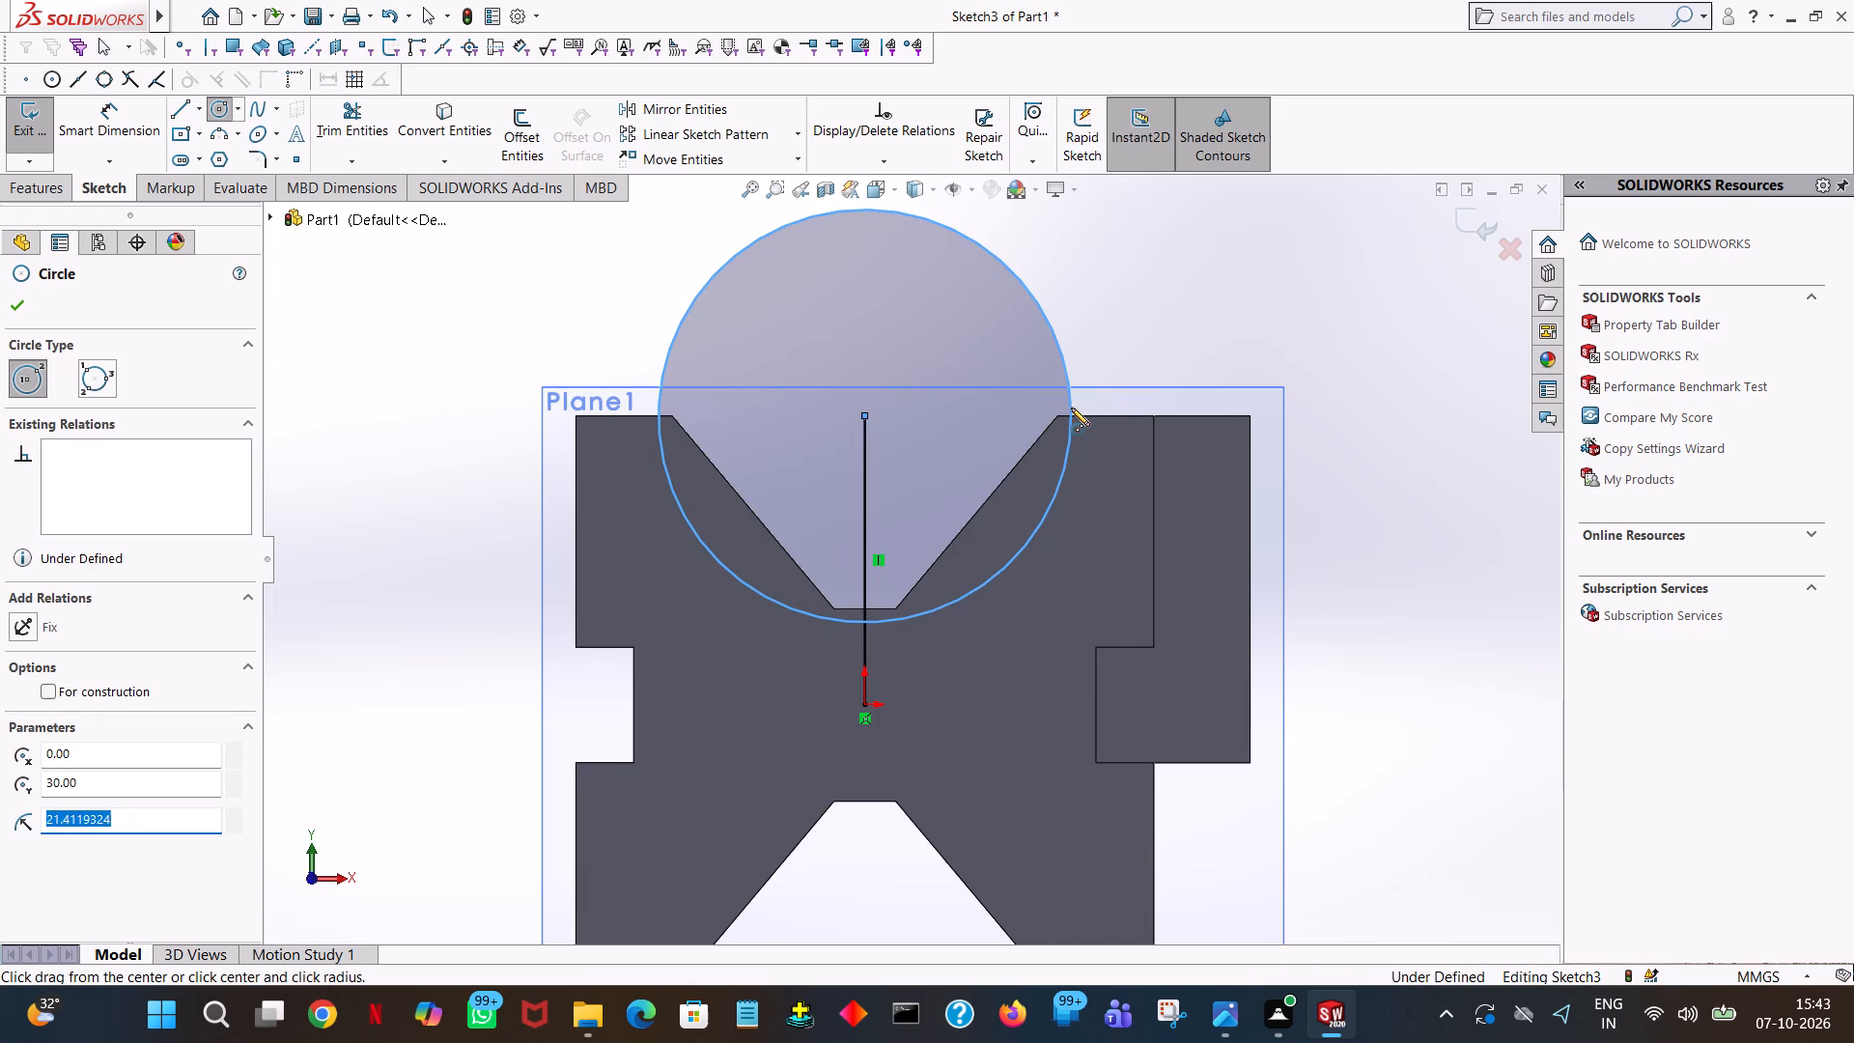
pyautogui.press('3')
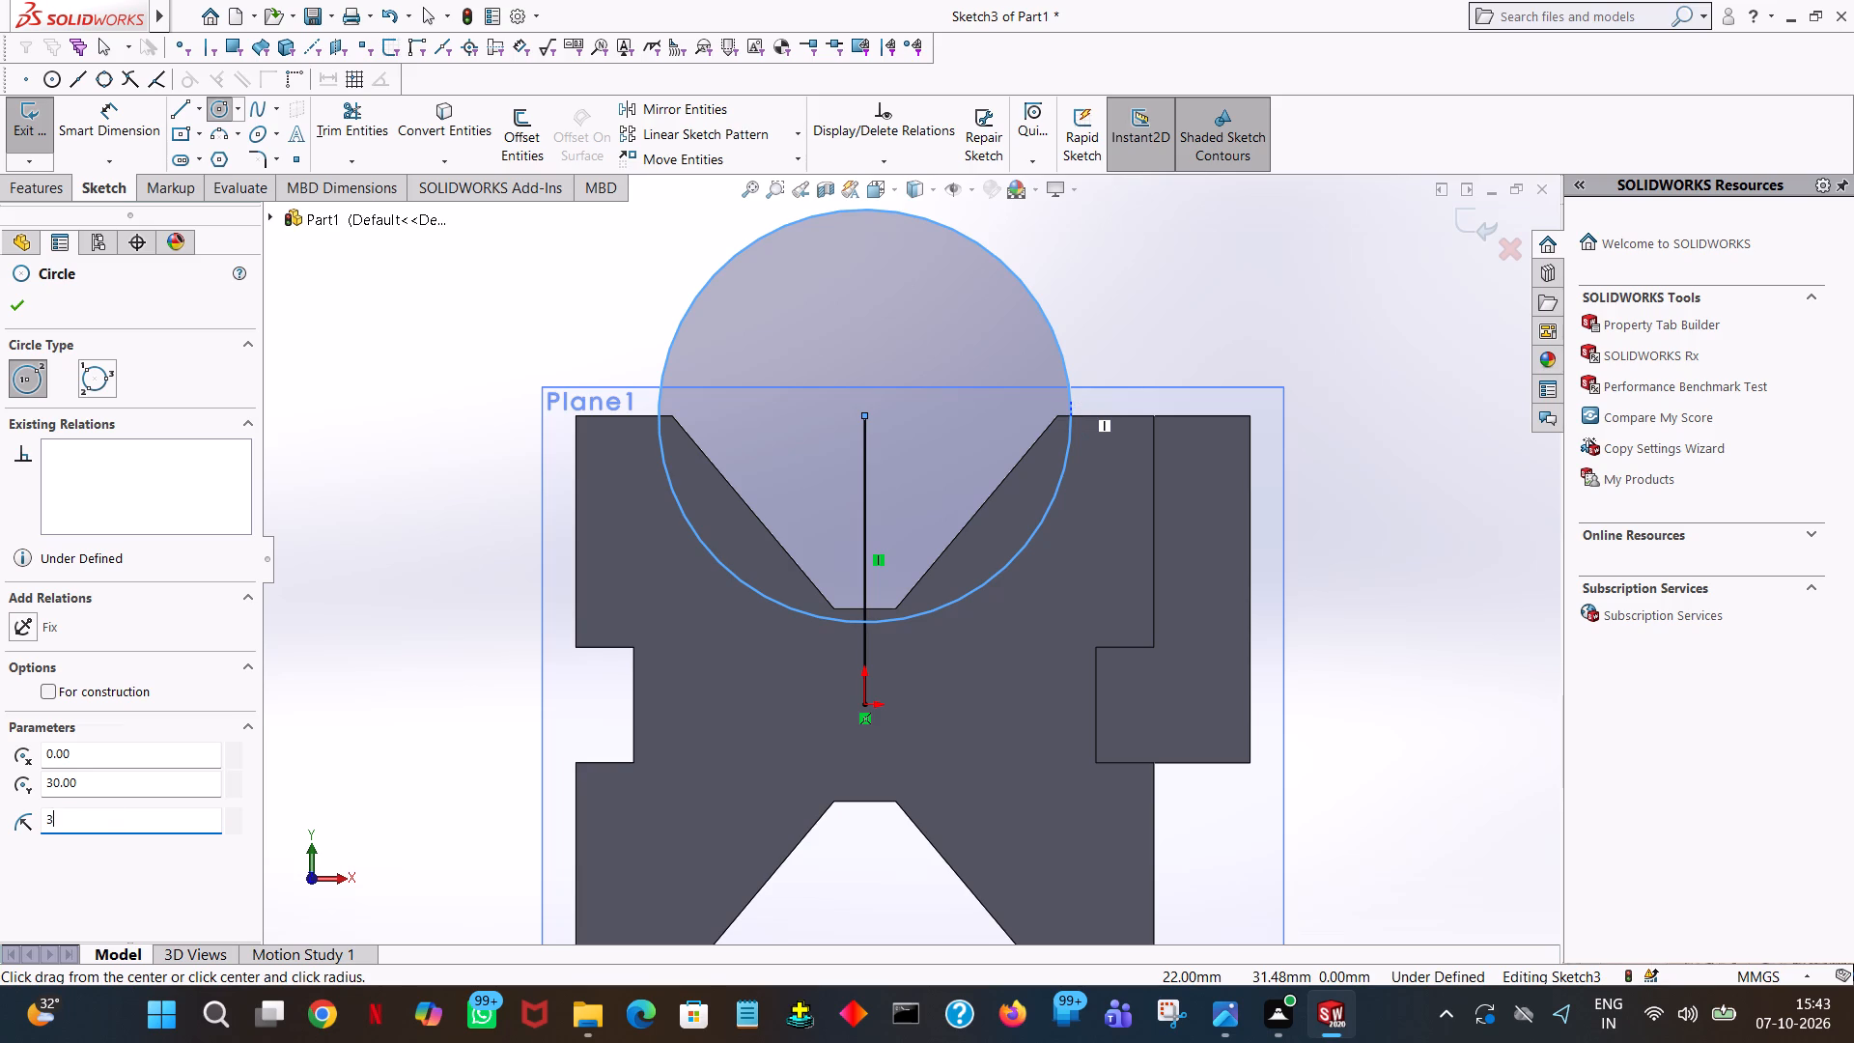
pyautogui.press('6')
pyautogui.press('Return')
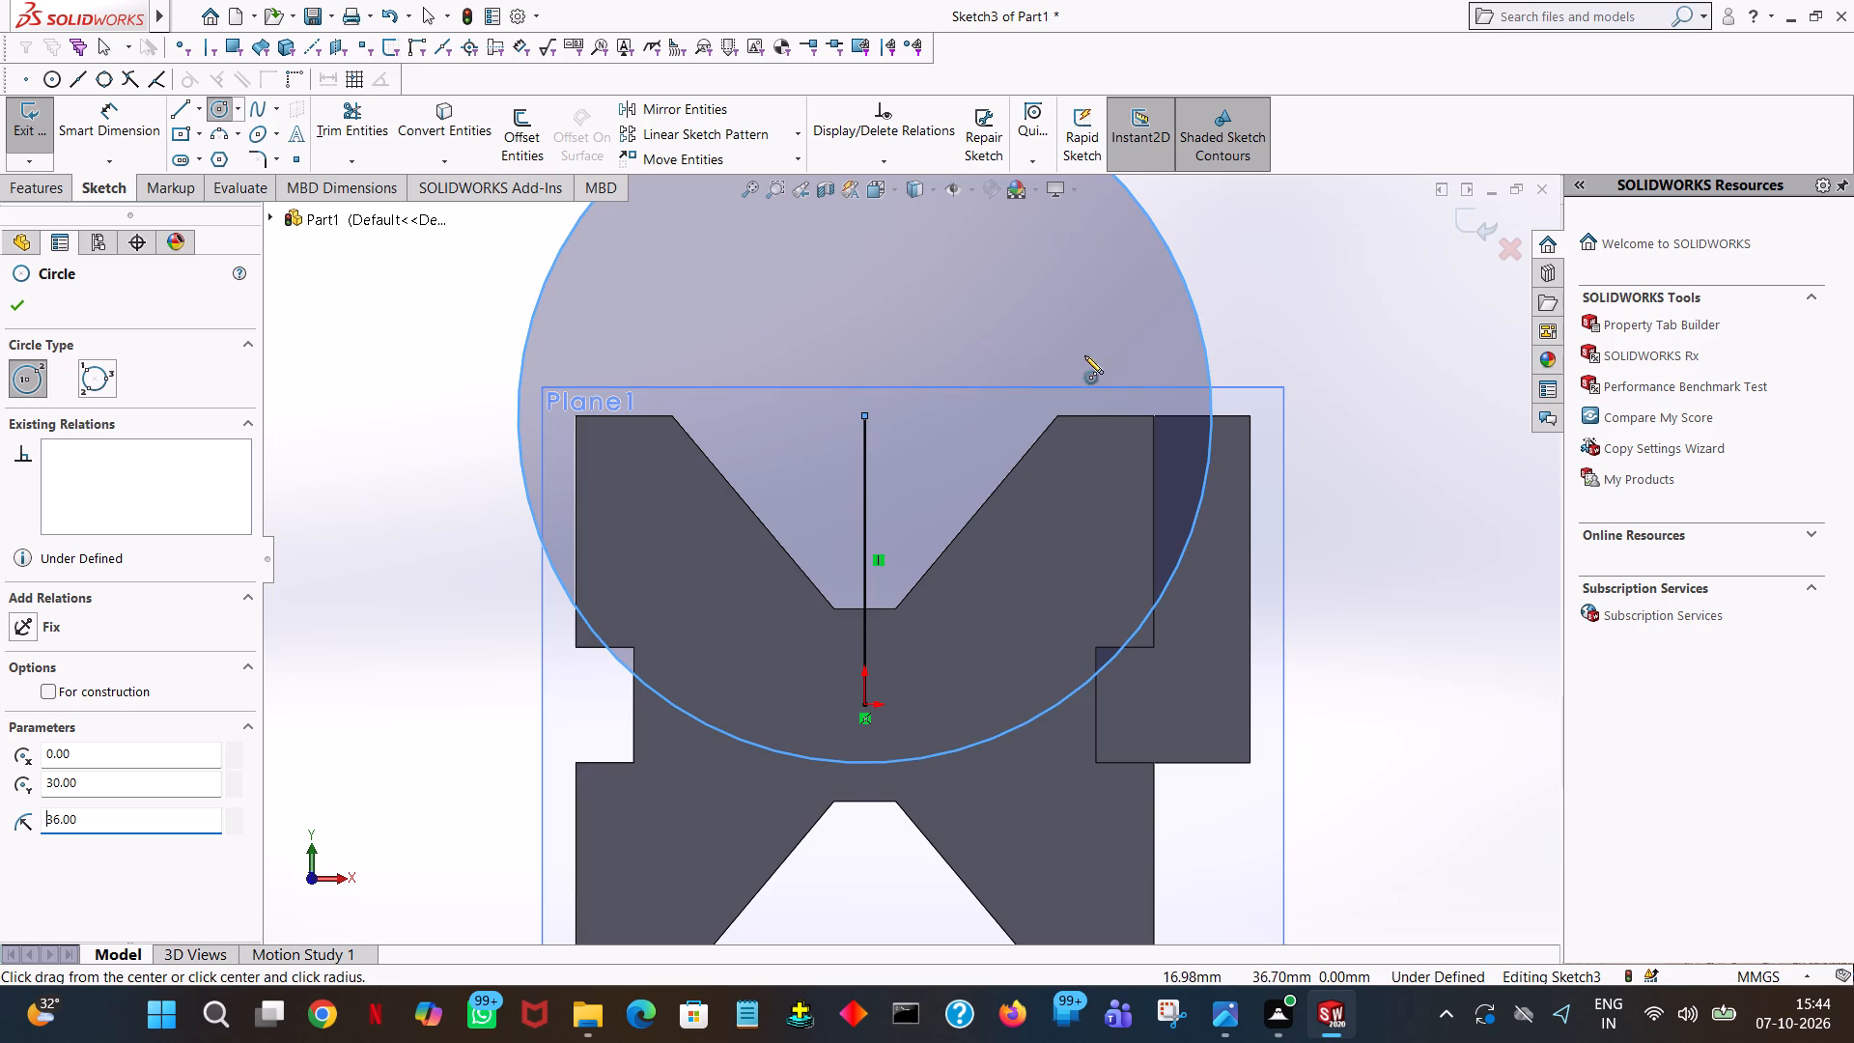
pyautogui.click(17, 304)
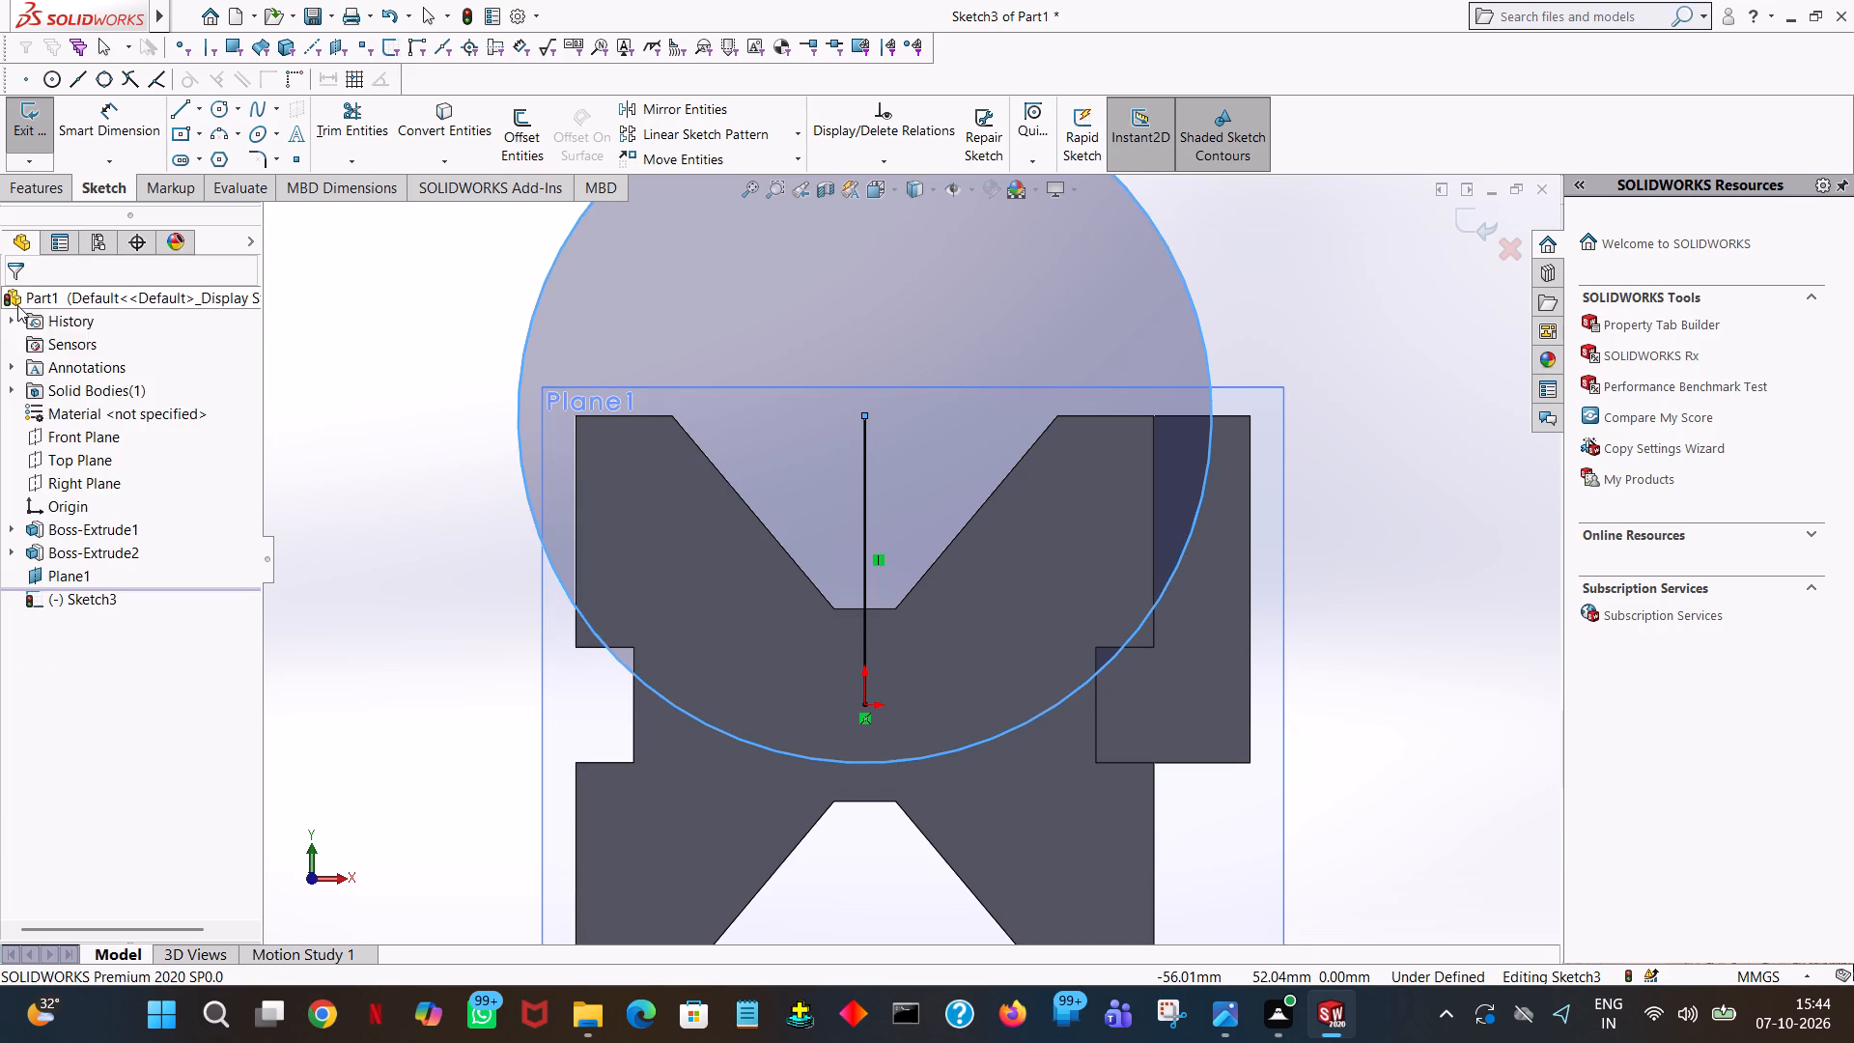
# Draw a horizontal line from the circle's centre to its edge, continuing back as a 72 mm line across the full diameter.
pyautogui.click(174, 107)
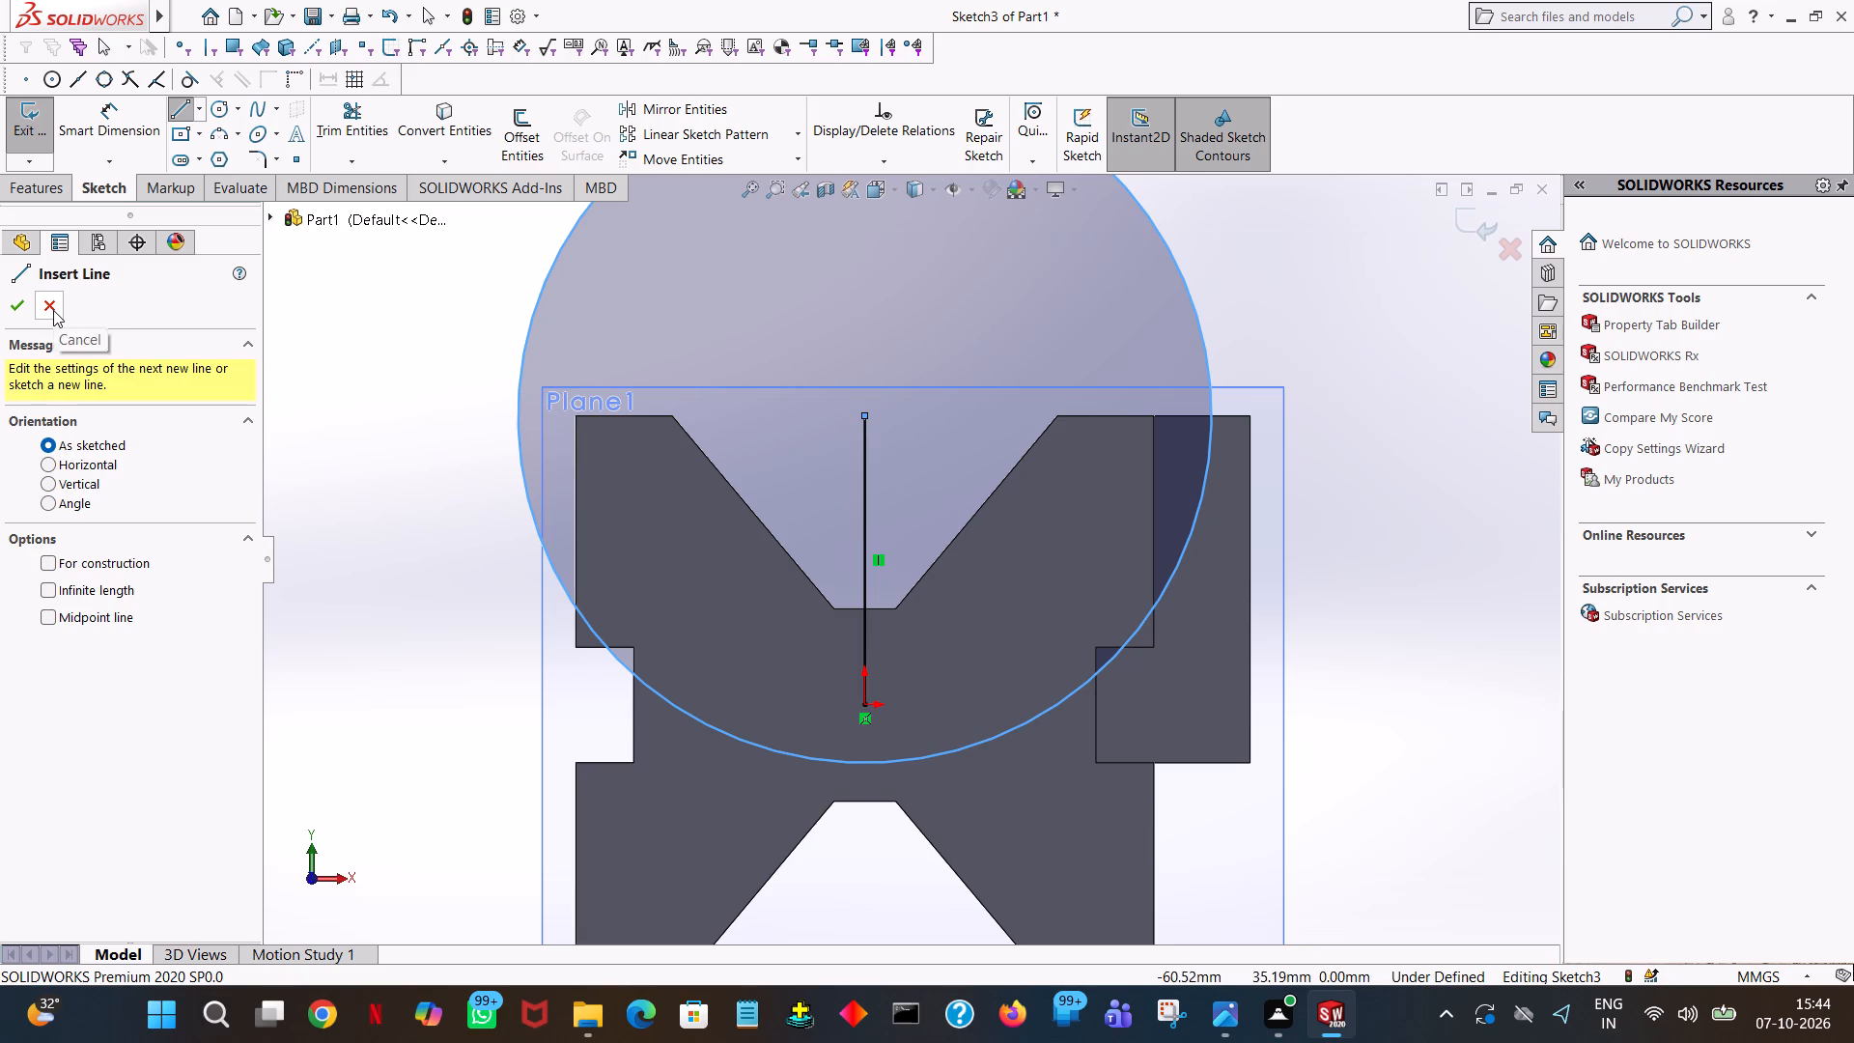
pyautogui.click(864, 417)
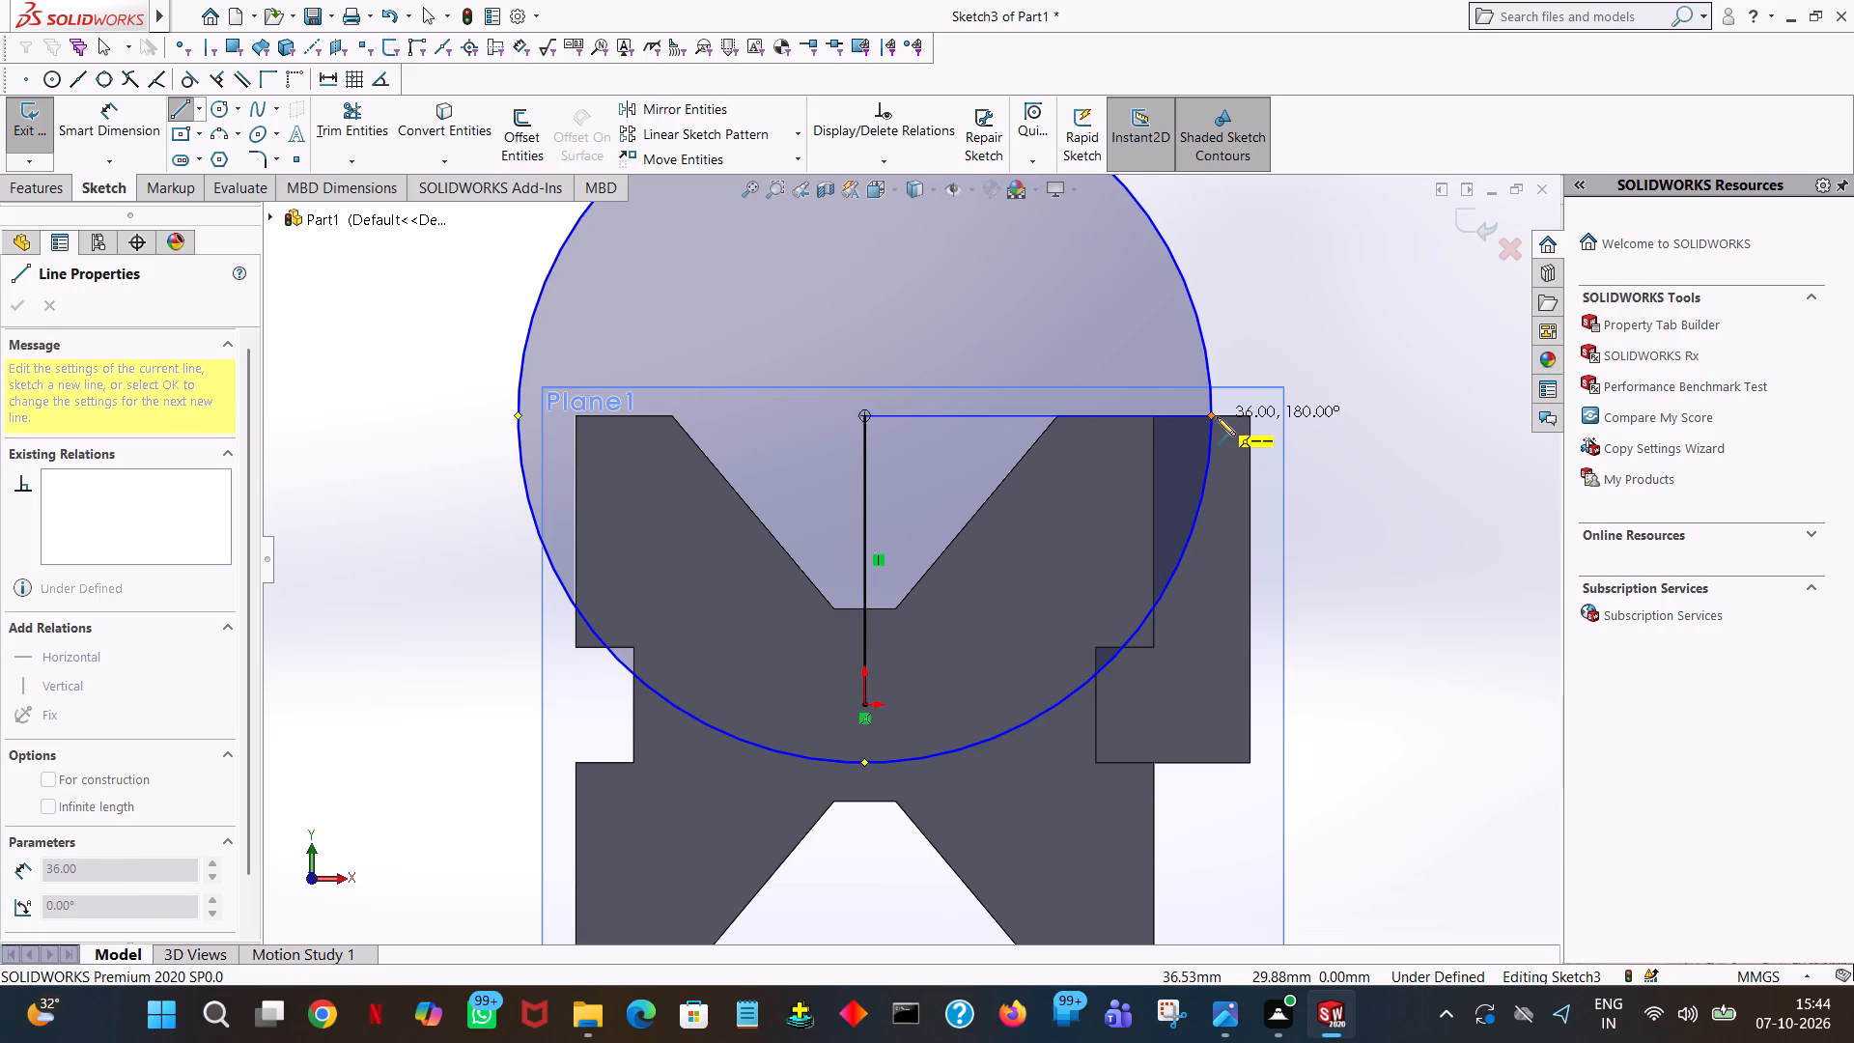
pyautogui.click(1217, 417)
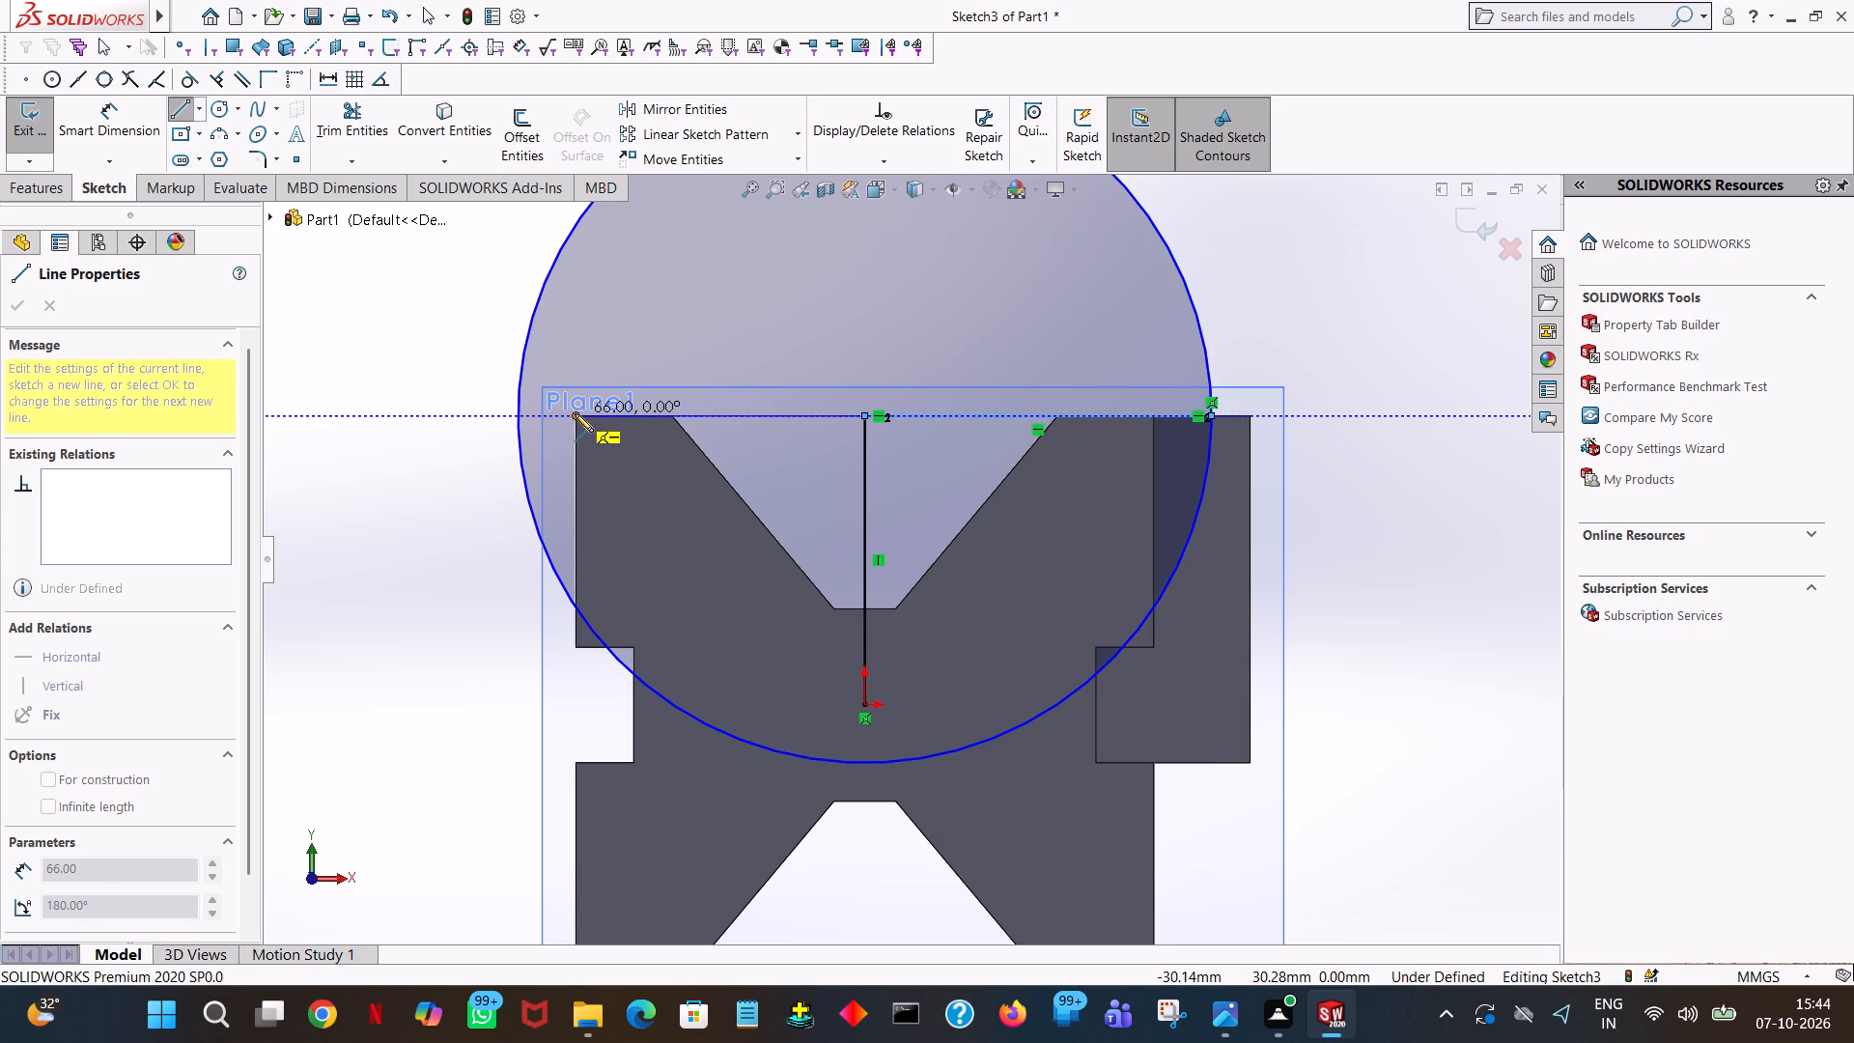
pyautogui.click(517, 416)
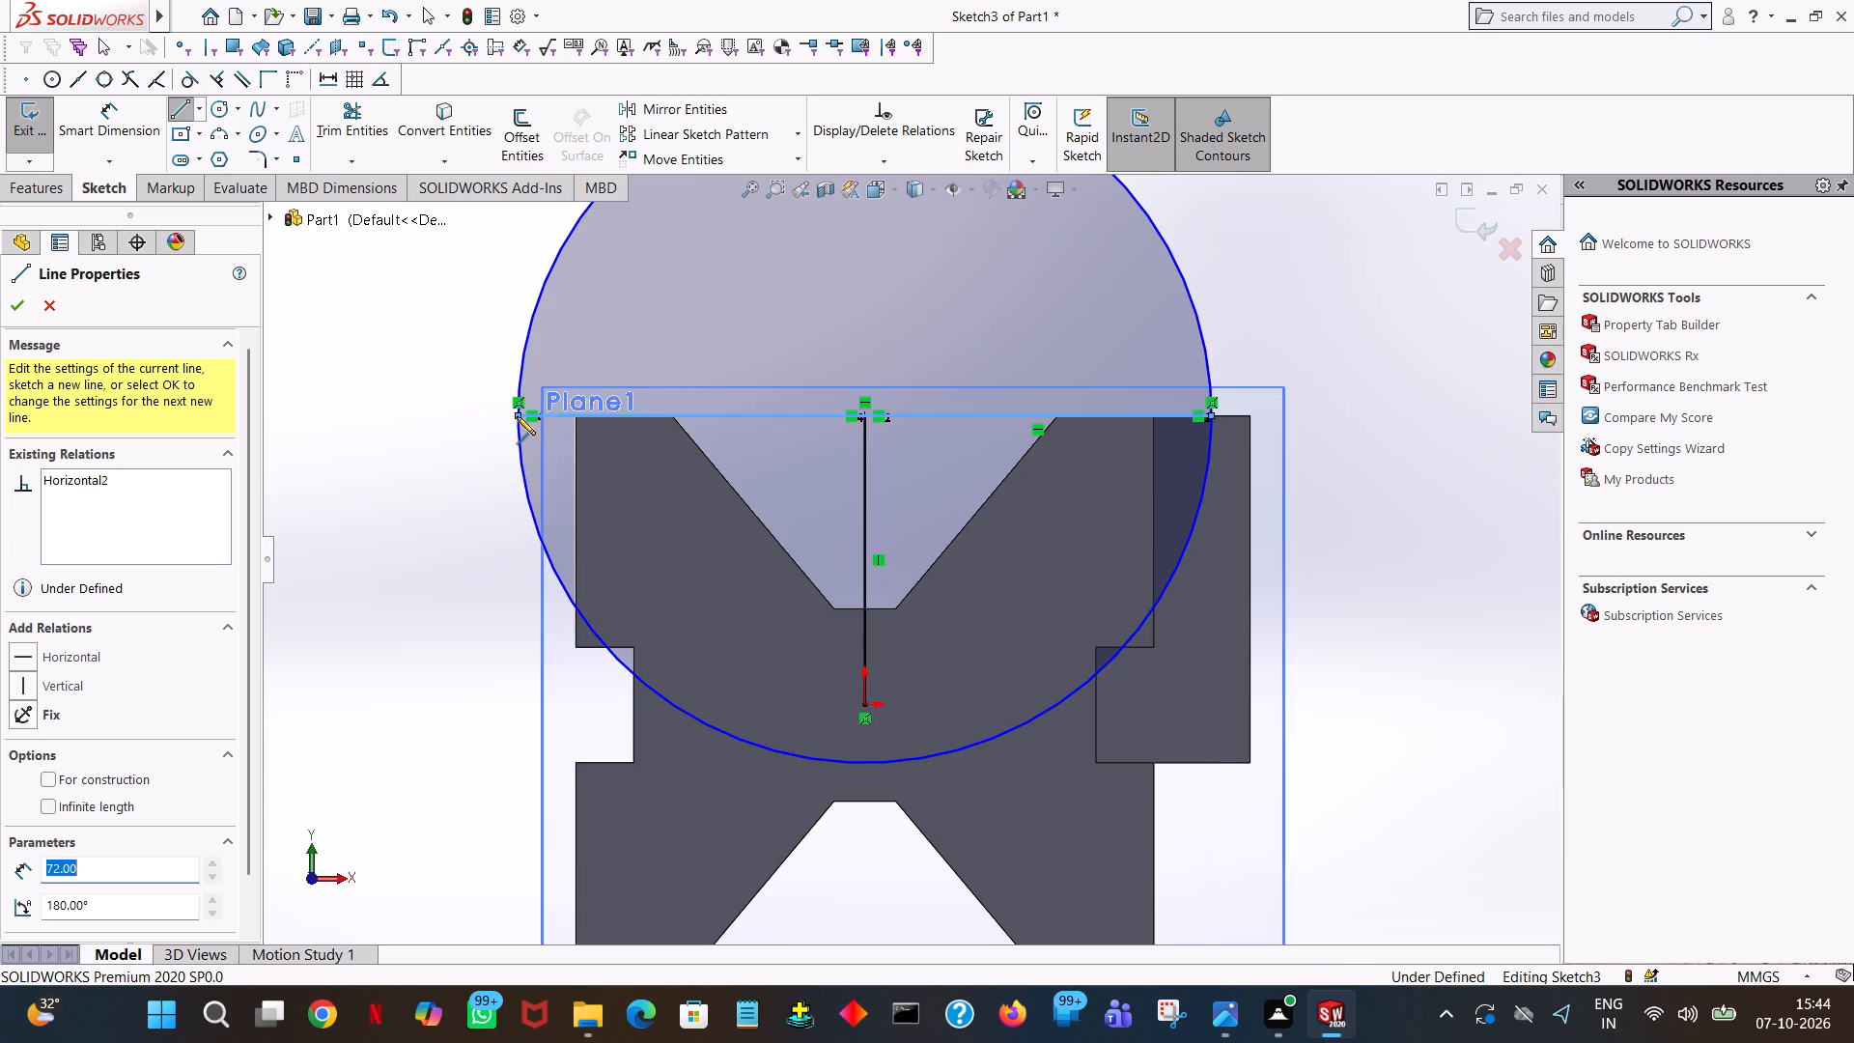
pyautogui.rightClick(517, 416)
pyautogui.click(569, 430)
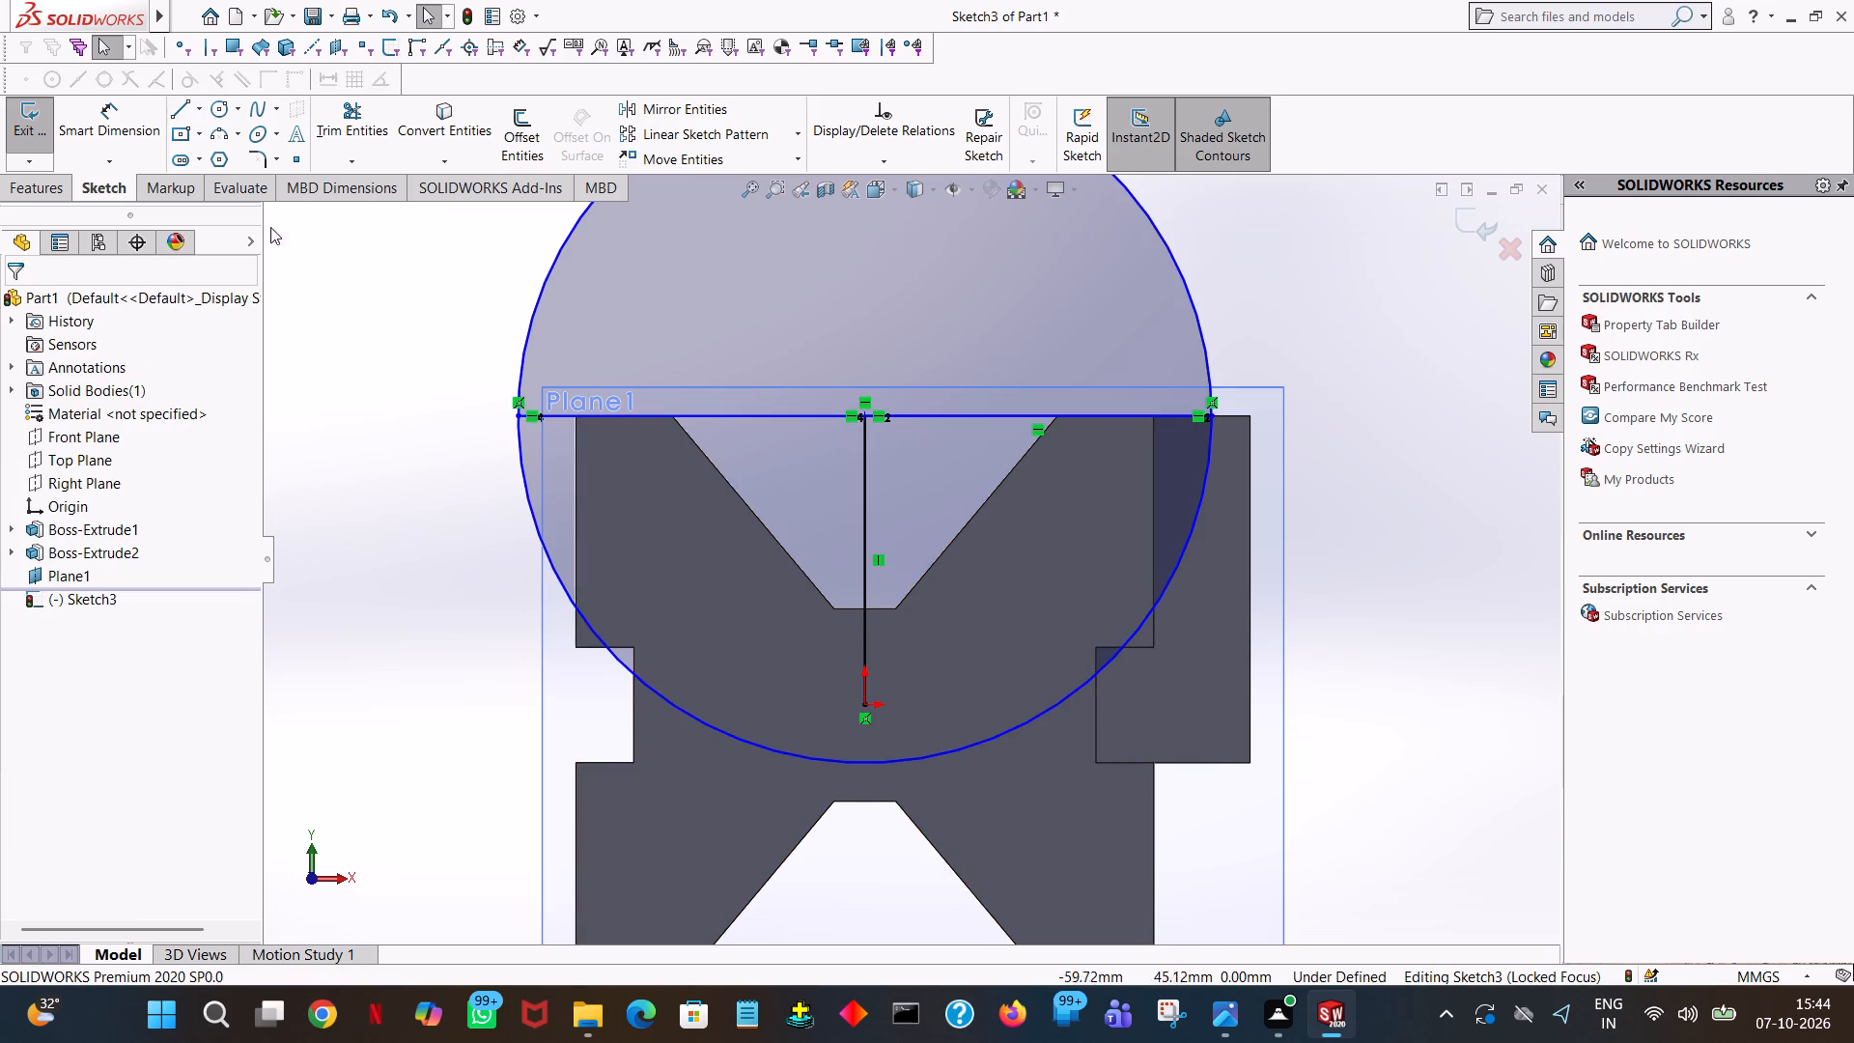
# Trim away the vertical line and the lower half of the circle, leaving a closed semicircle above the horizontal line.
pyautogui.click(369, 121)
pyautogui.click(867, 560)
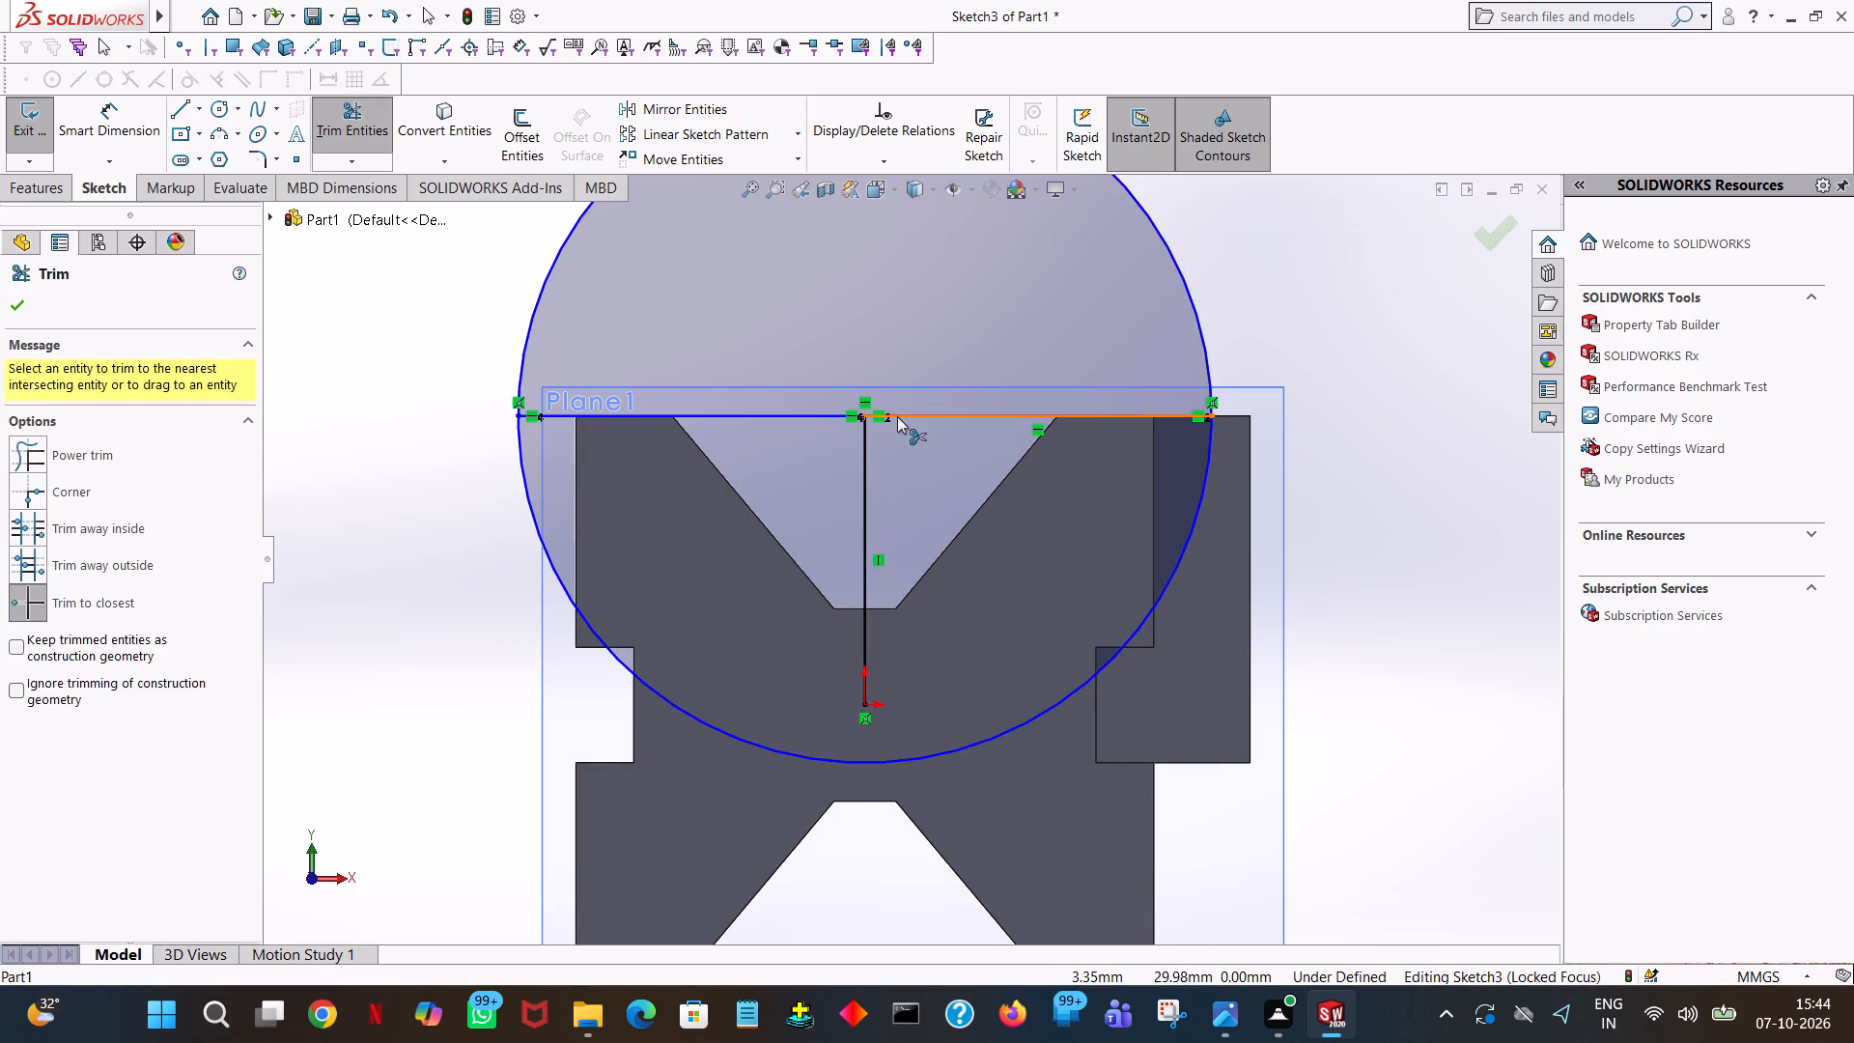
pyautogui.click(861, 464)
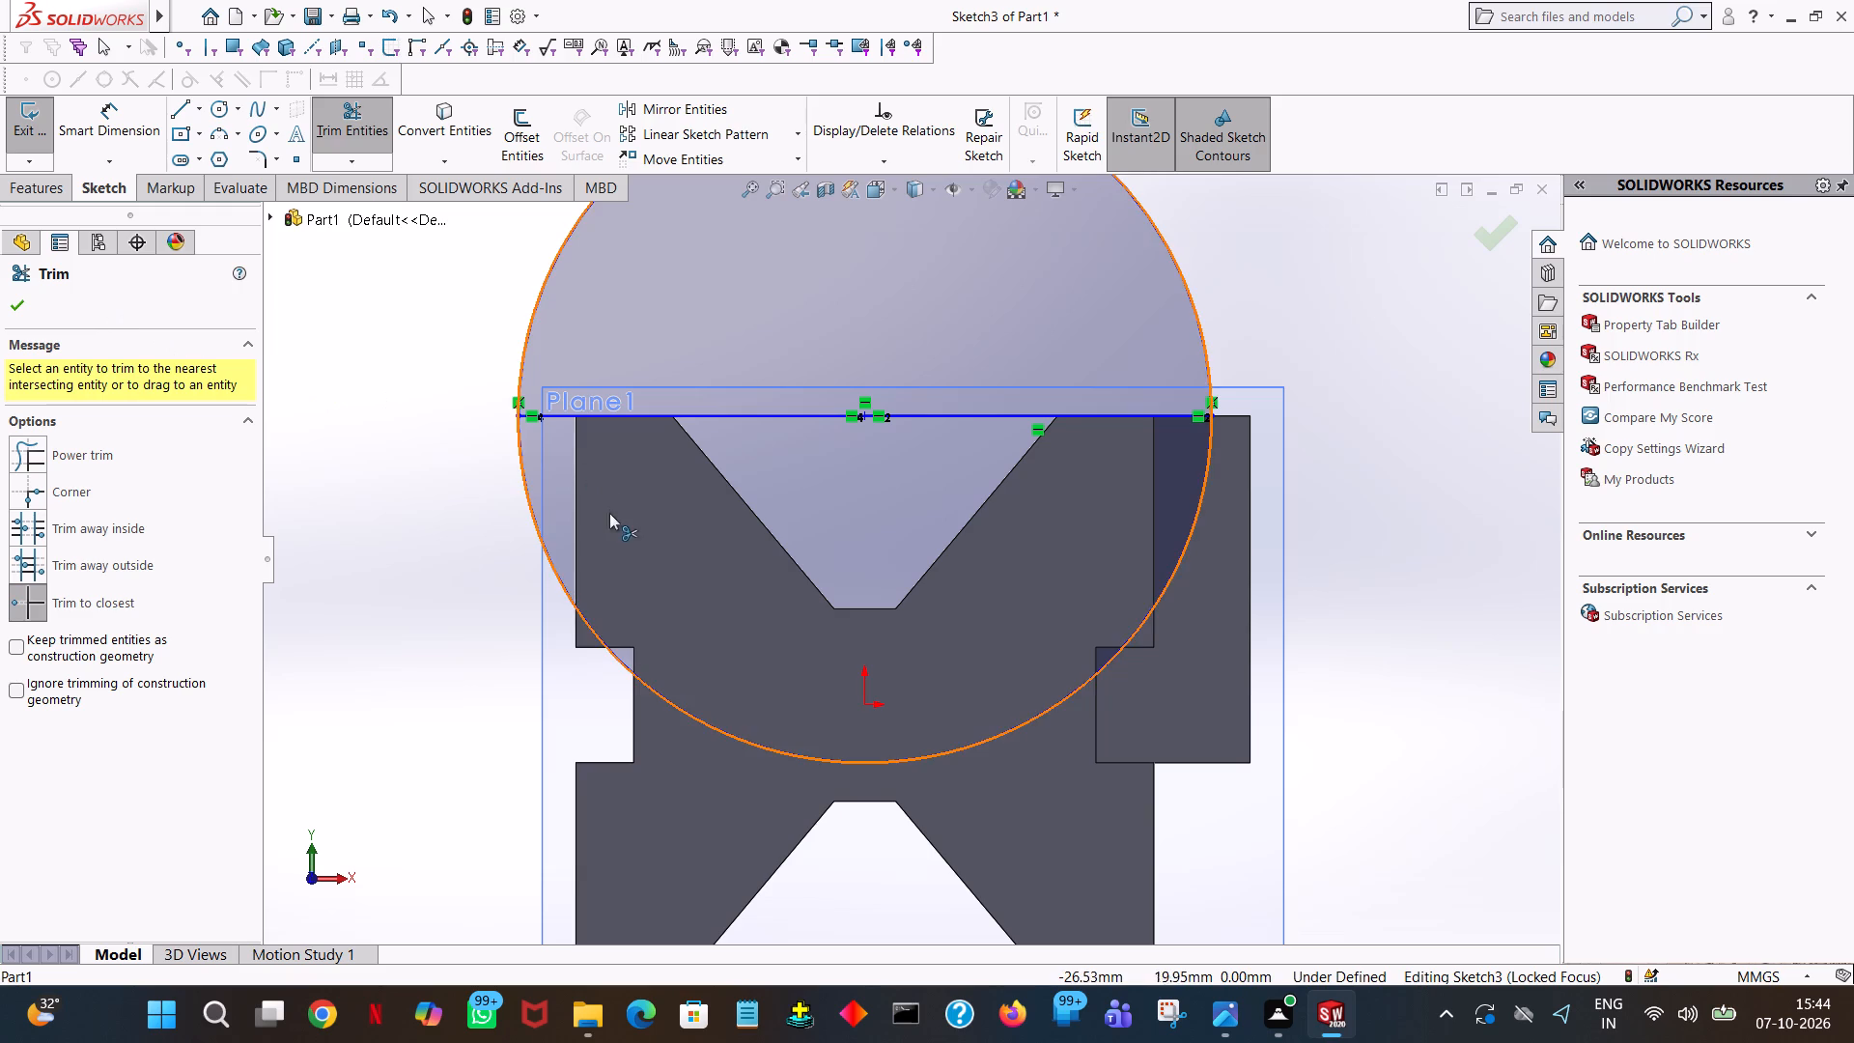
pyautogui.click(623, 659)
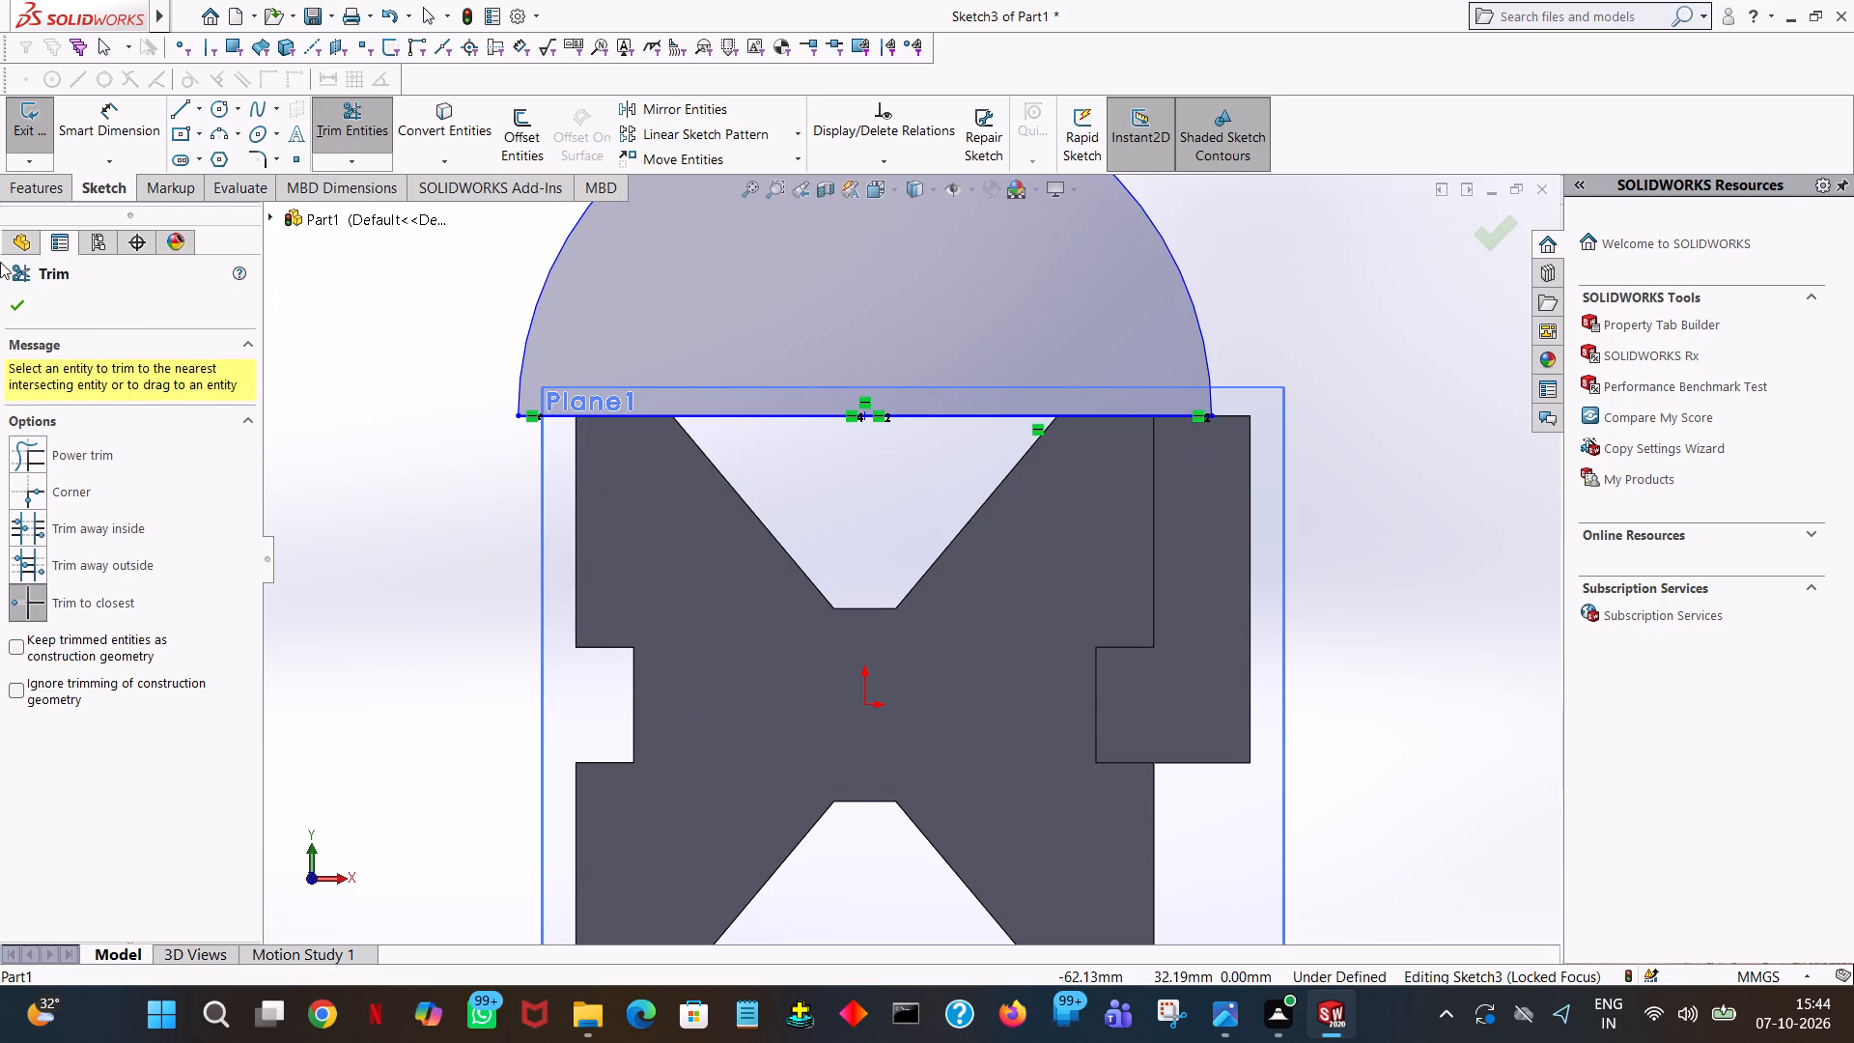
pyautogui.click(9, 314)
# Extrude the semicircle contour as a merged blind boss 20 mm deep, with the direction reversed toward the side boss.
pyautogui.moveTo(324, 379); pyautogui.dragTo(533, 385, button='middle')
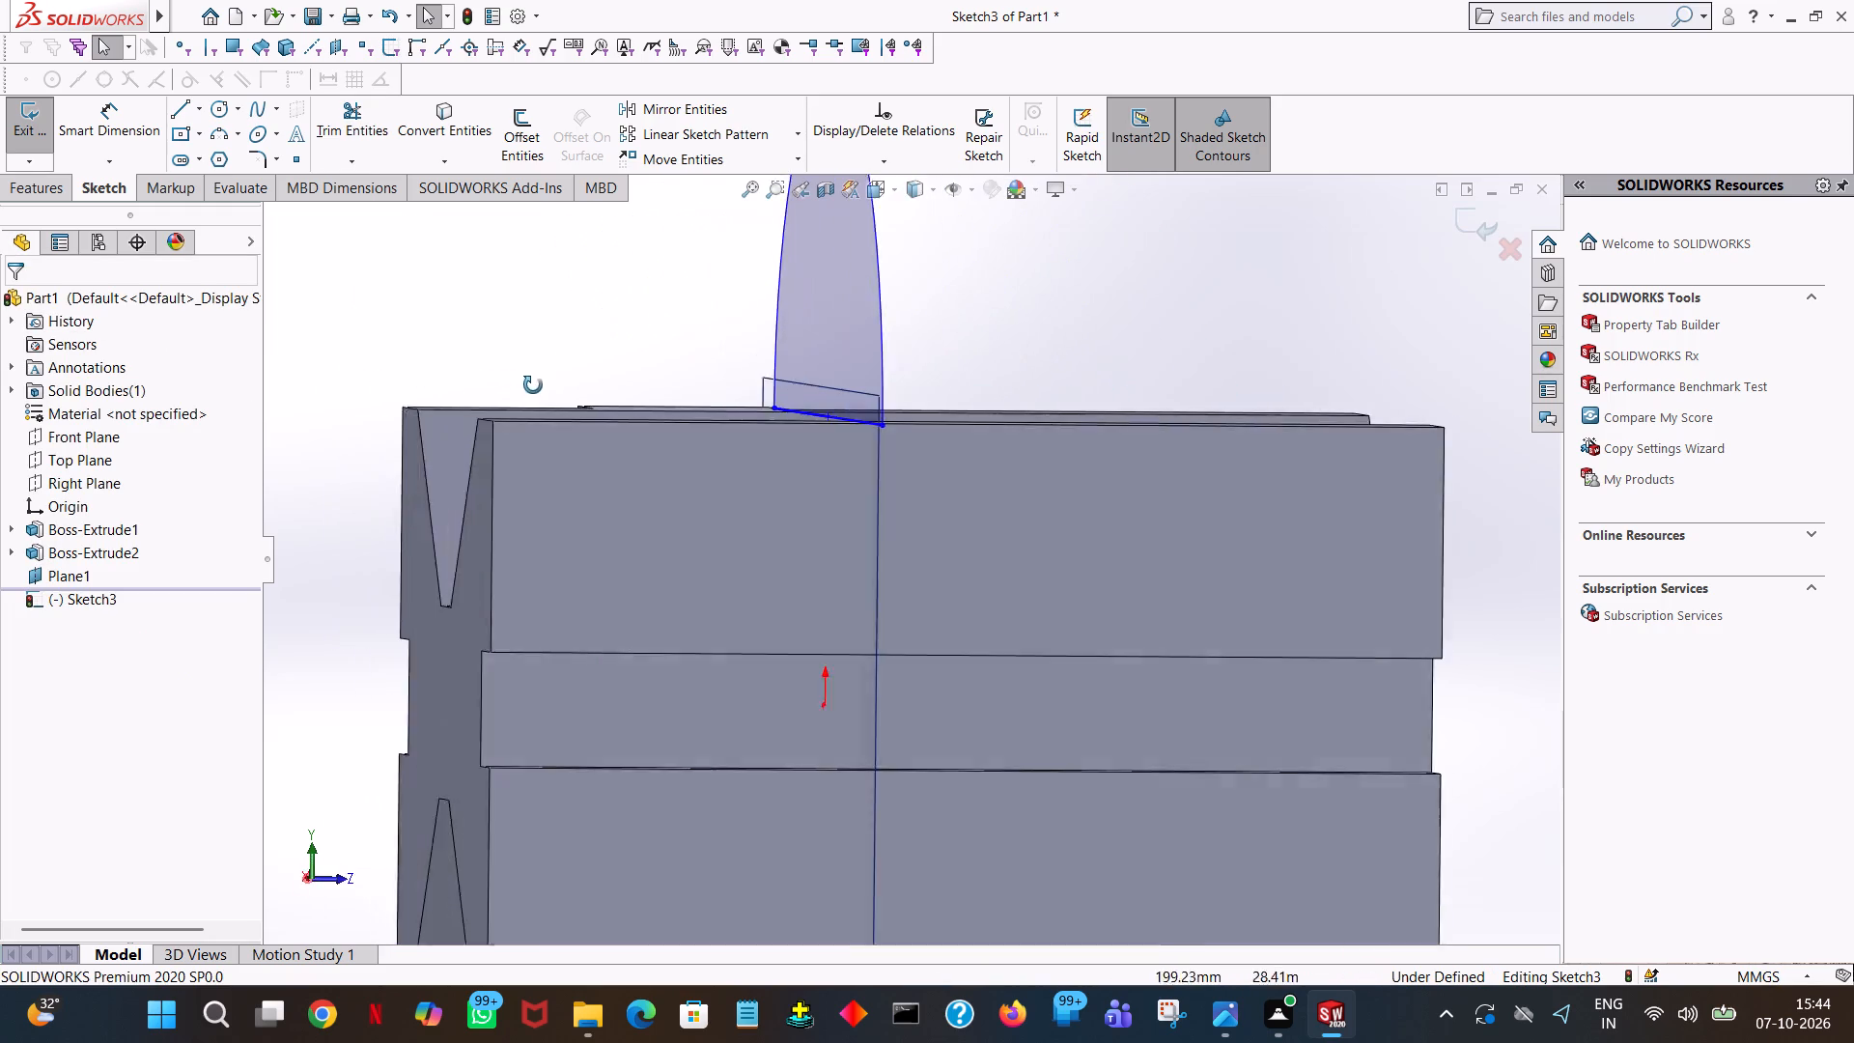
pyautogui.moveTo(533, 385); pyautogui.dragTo(481, 401, button='middle')
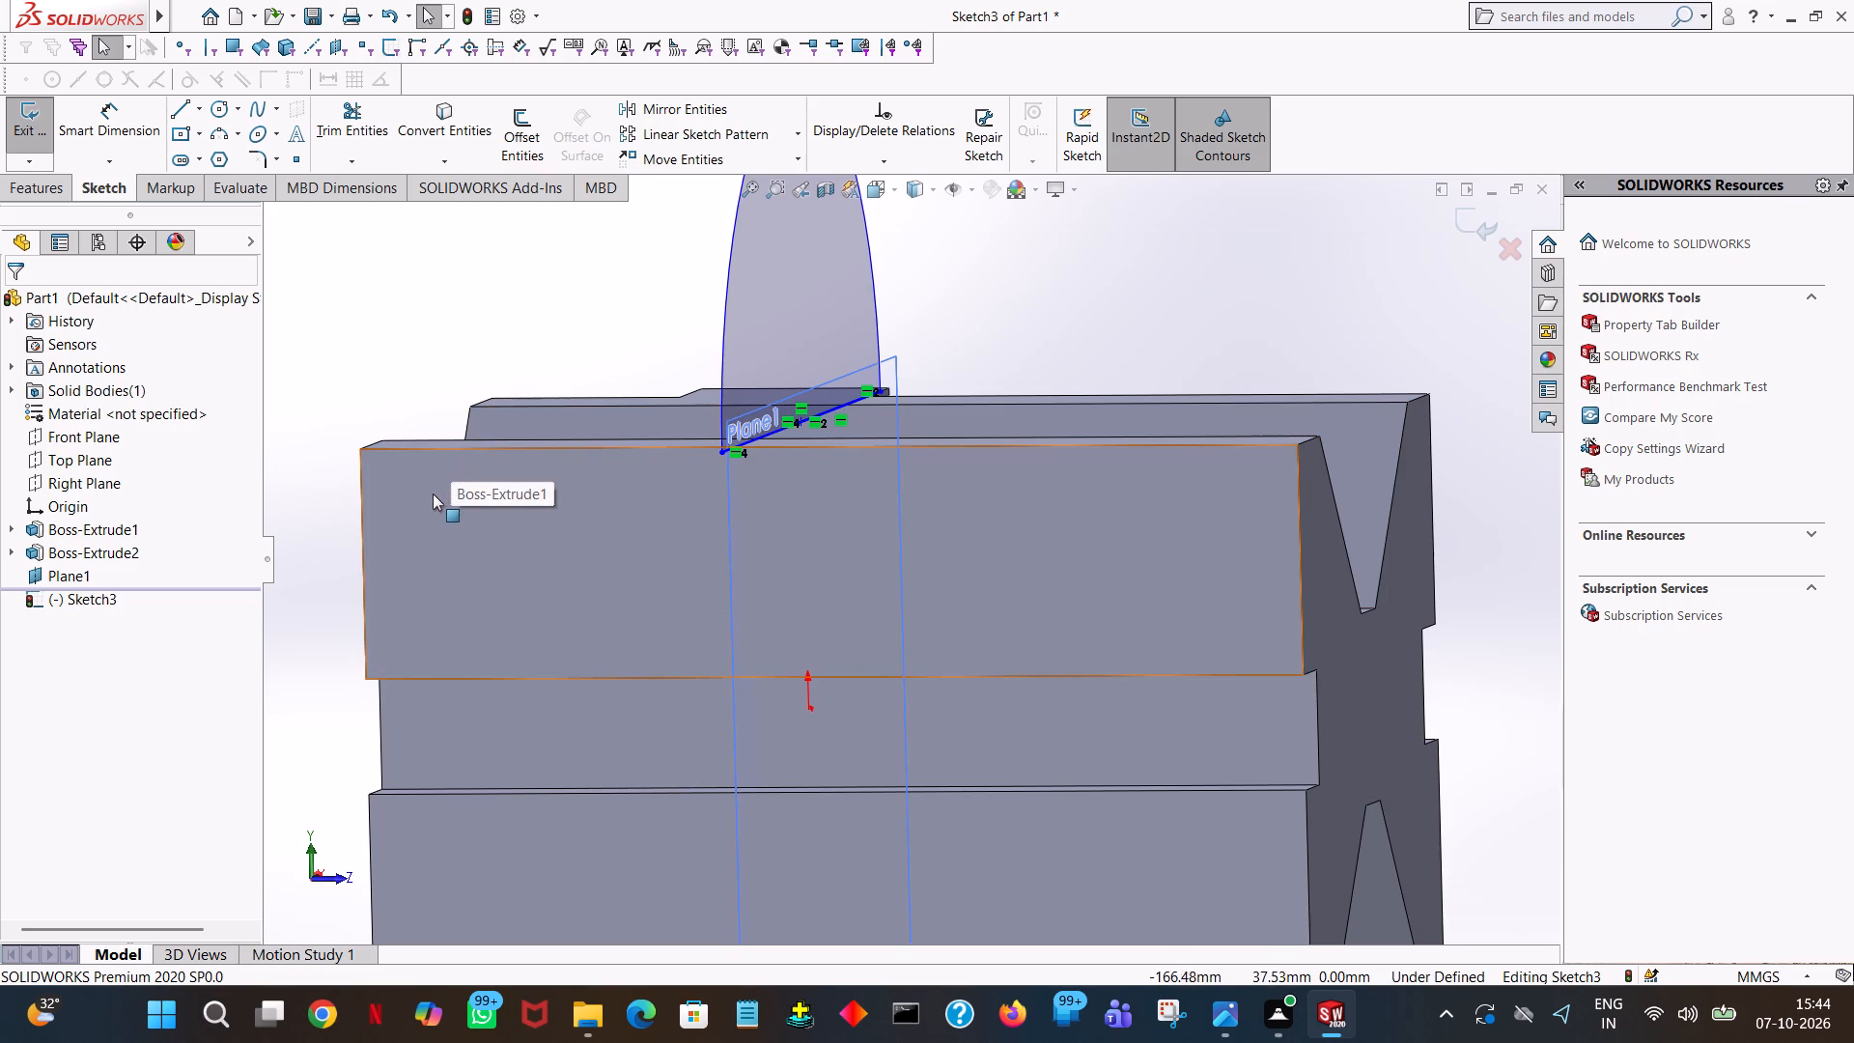
pyautogui.moveTo(567, 499); pyautogui.dragTo(598, 498, button='middle')
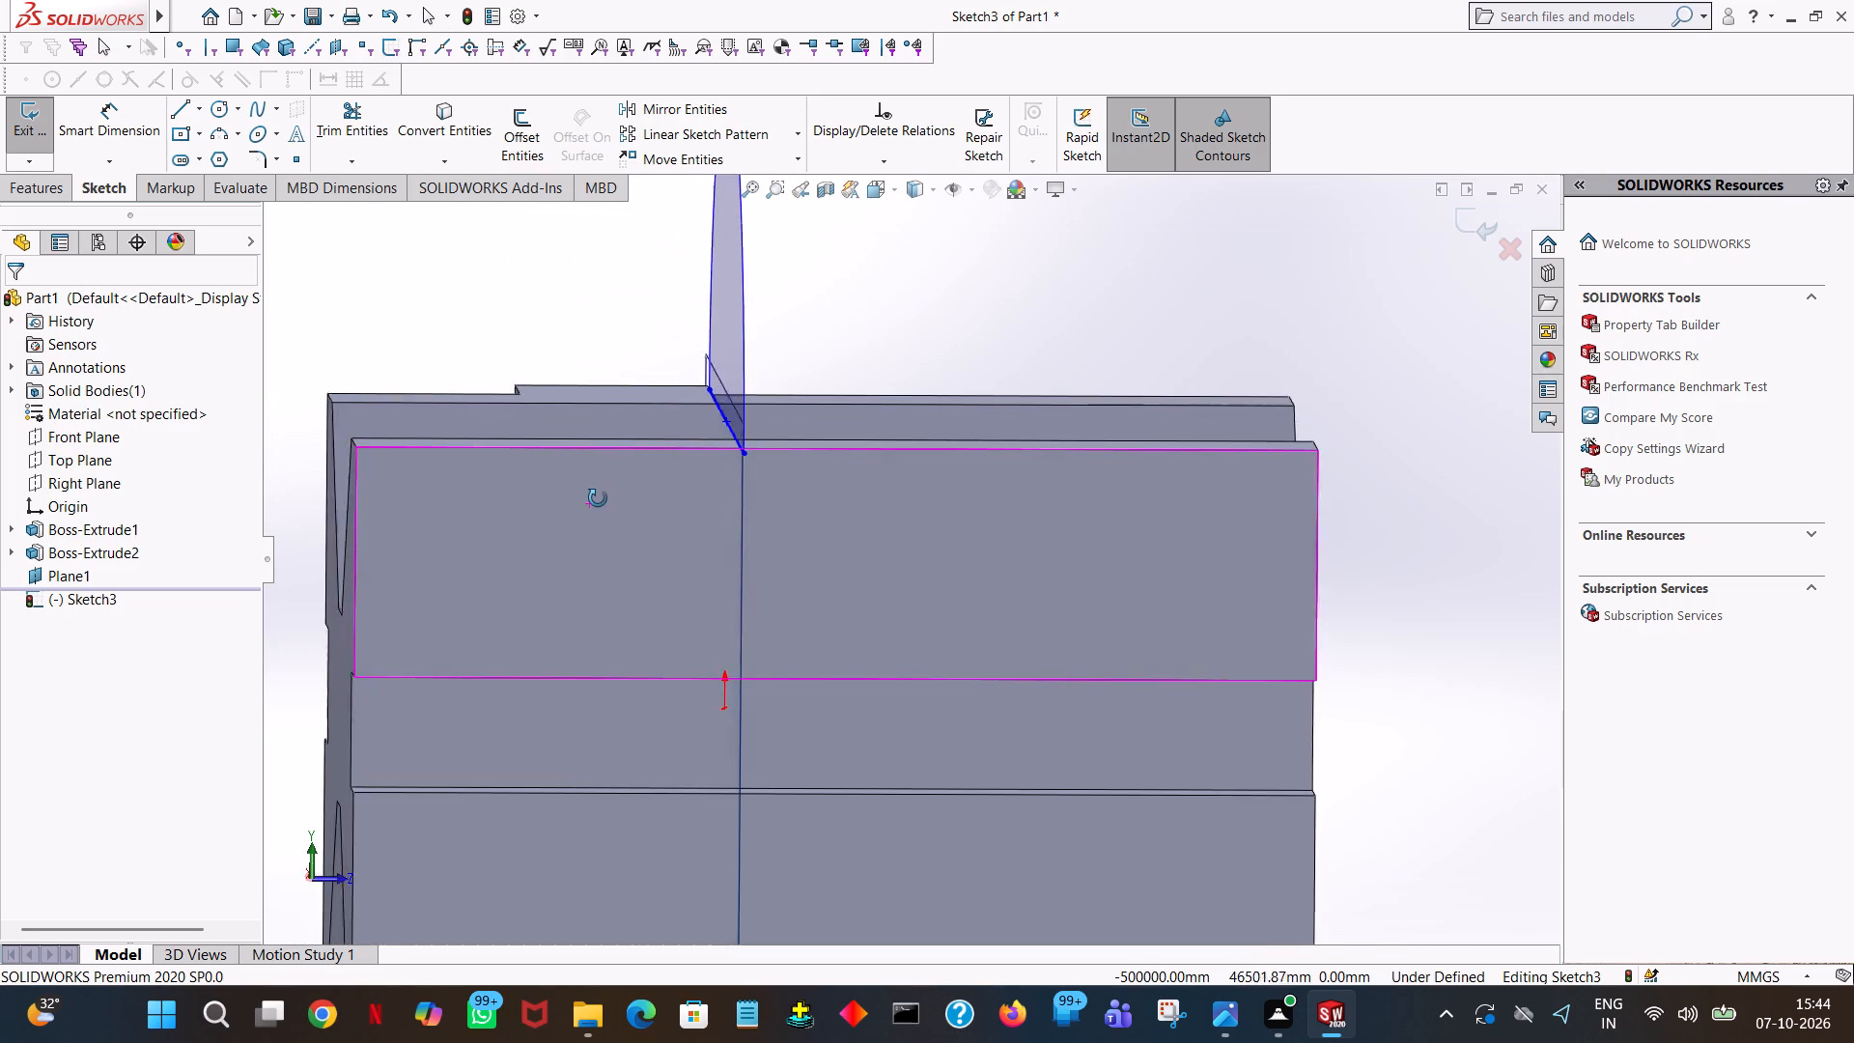
pyautogui.moveTo(598, 498); pyautogui.dragTo(594, 494, button='middle')
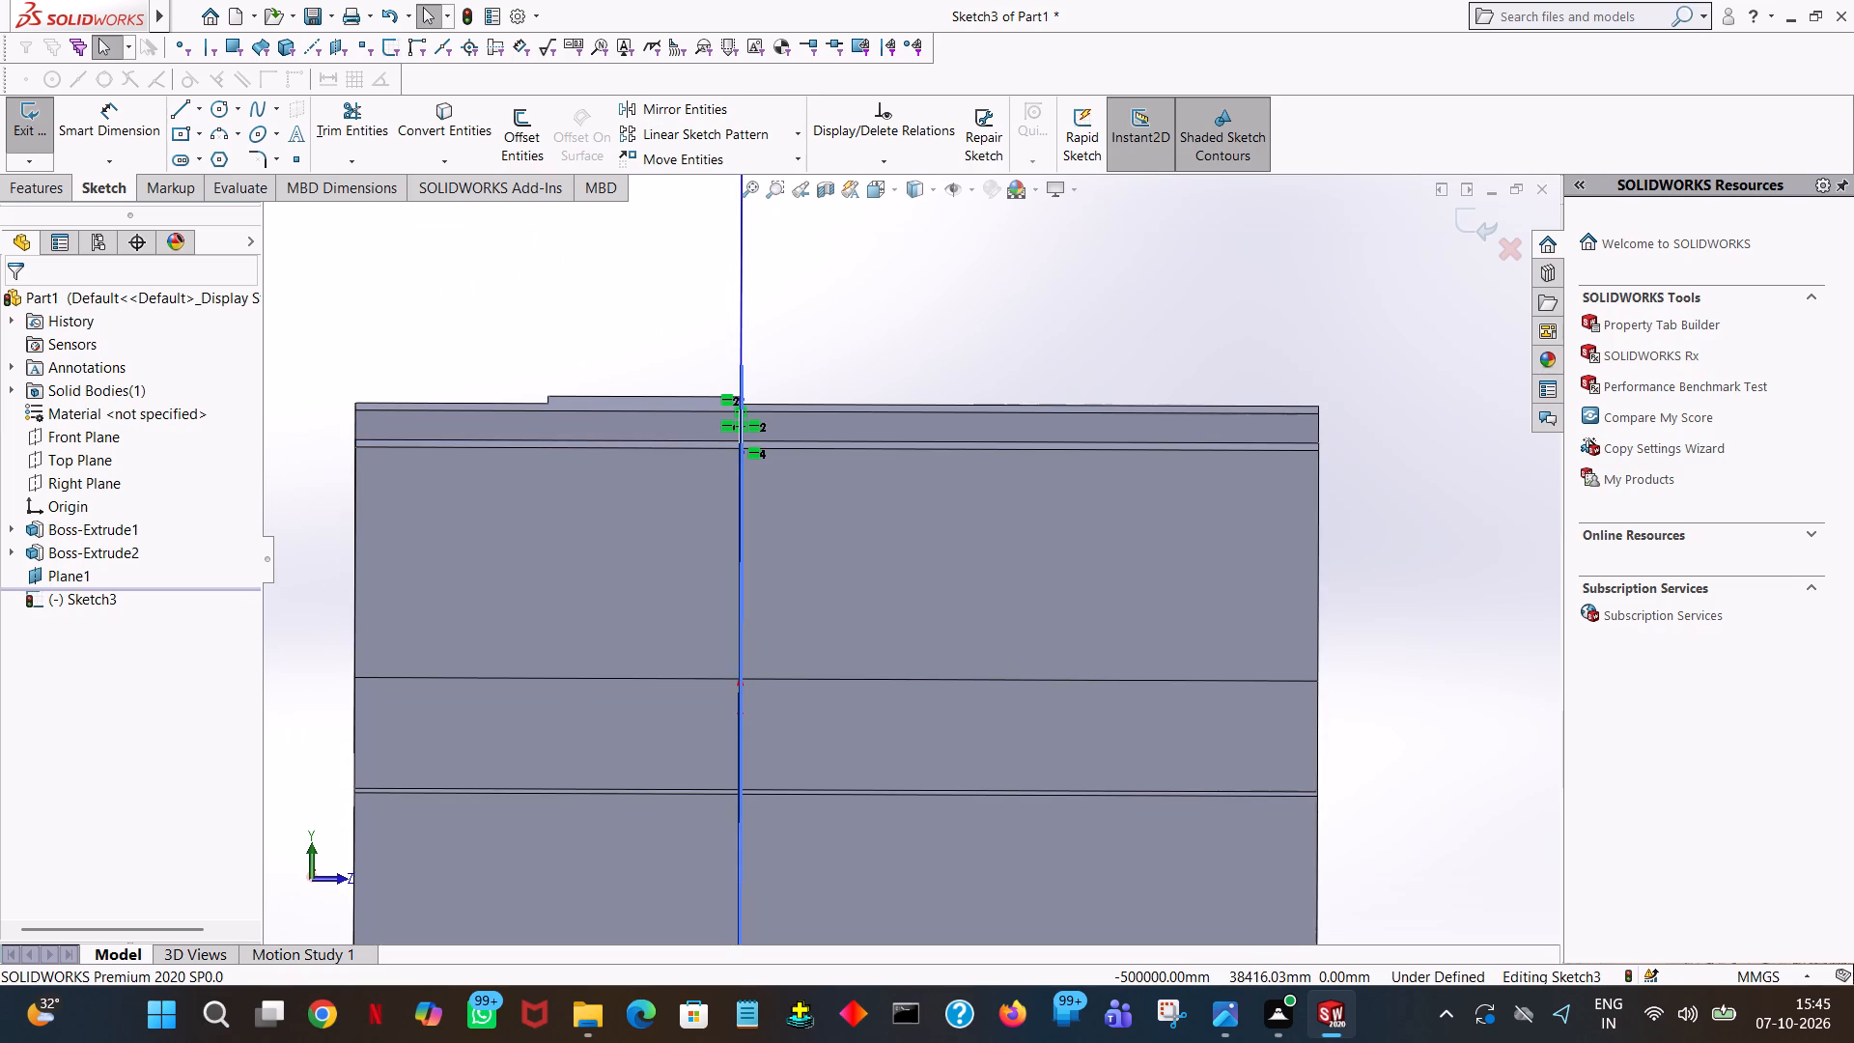
pyautogui.click(7, 181)
pyautogui.click(56, 151)
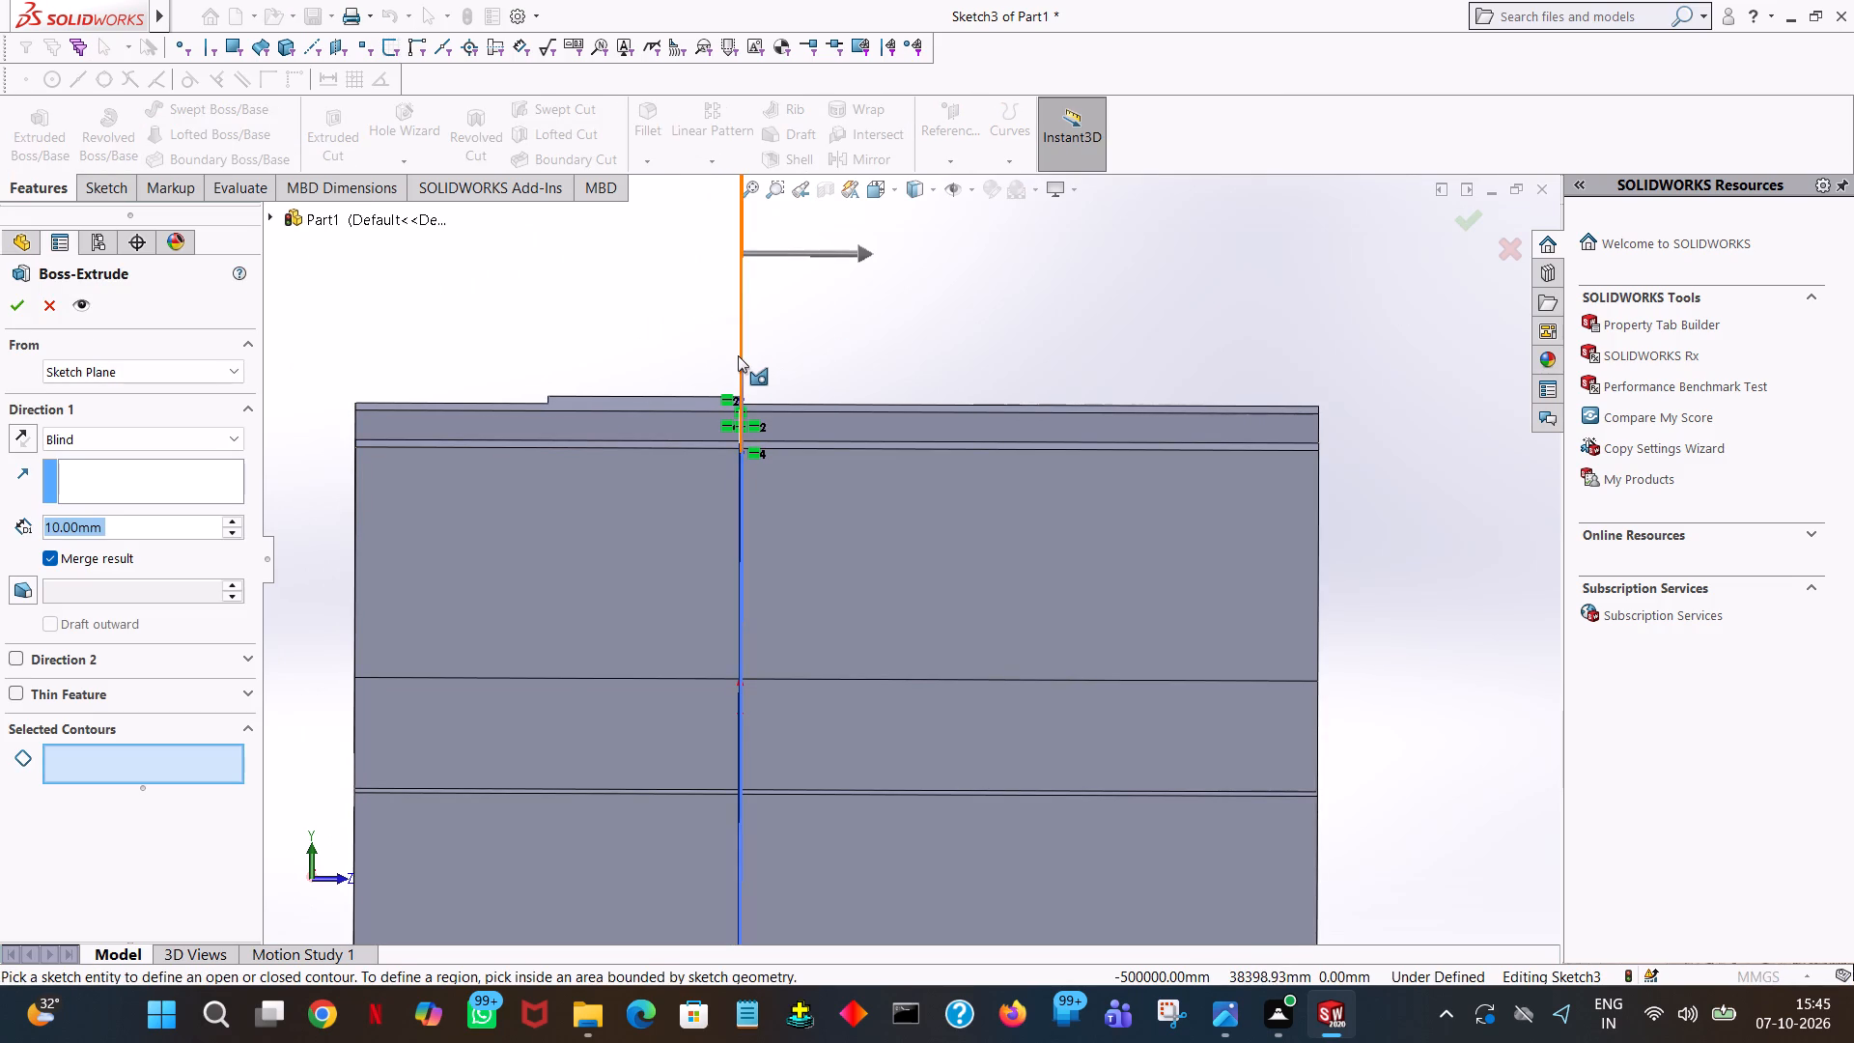
pyautogui.click(738, 355)
pyautogui.keyDown('ctrl'); pyautogui.scroll(-1, 738, 355); pyautogui.keyUp('ctrl')
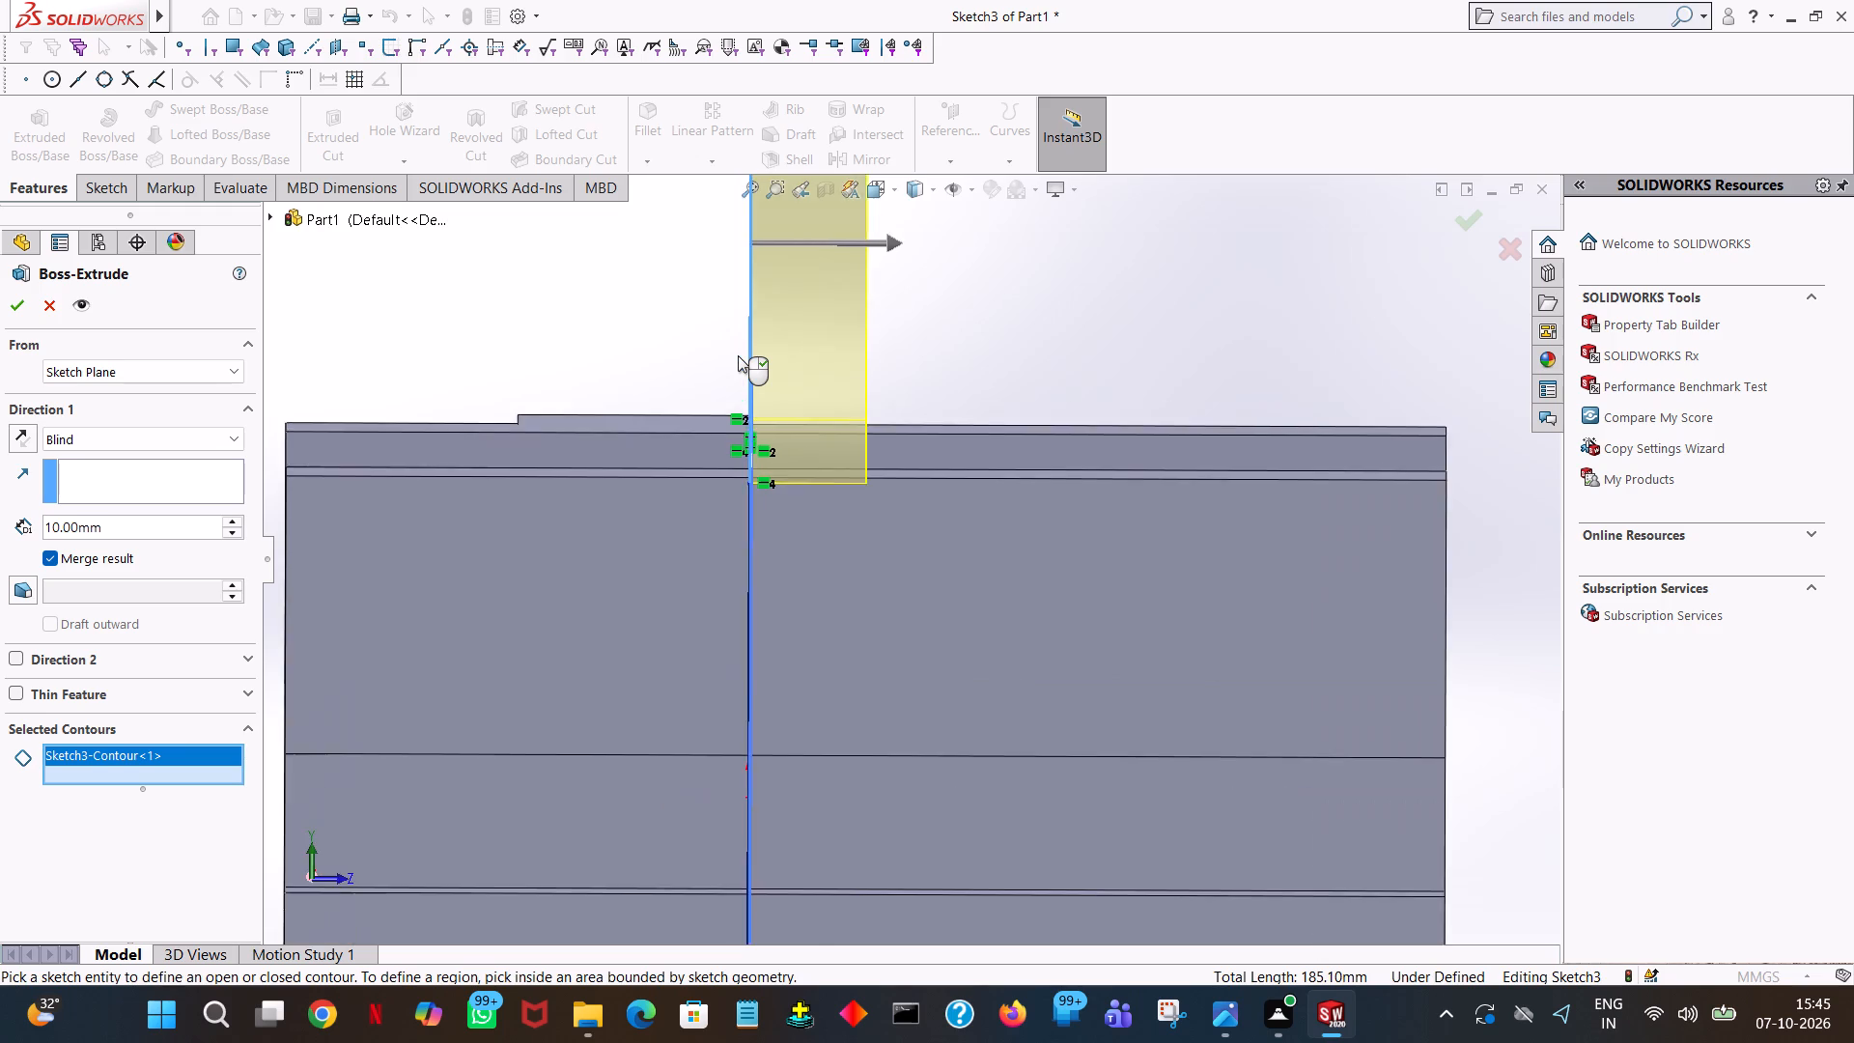
pyautogui.keyDown('ctrl'); pyautogui.scroll(7, 738, 355); pyautogui.keyUp('ctrl')
pyautogui.hotkey('ctrl', '7')
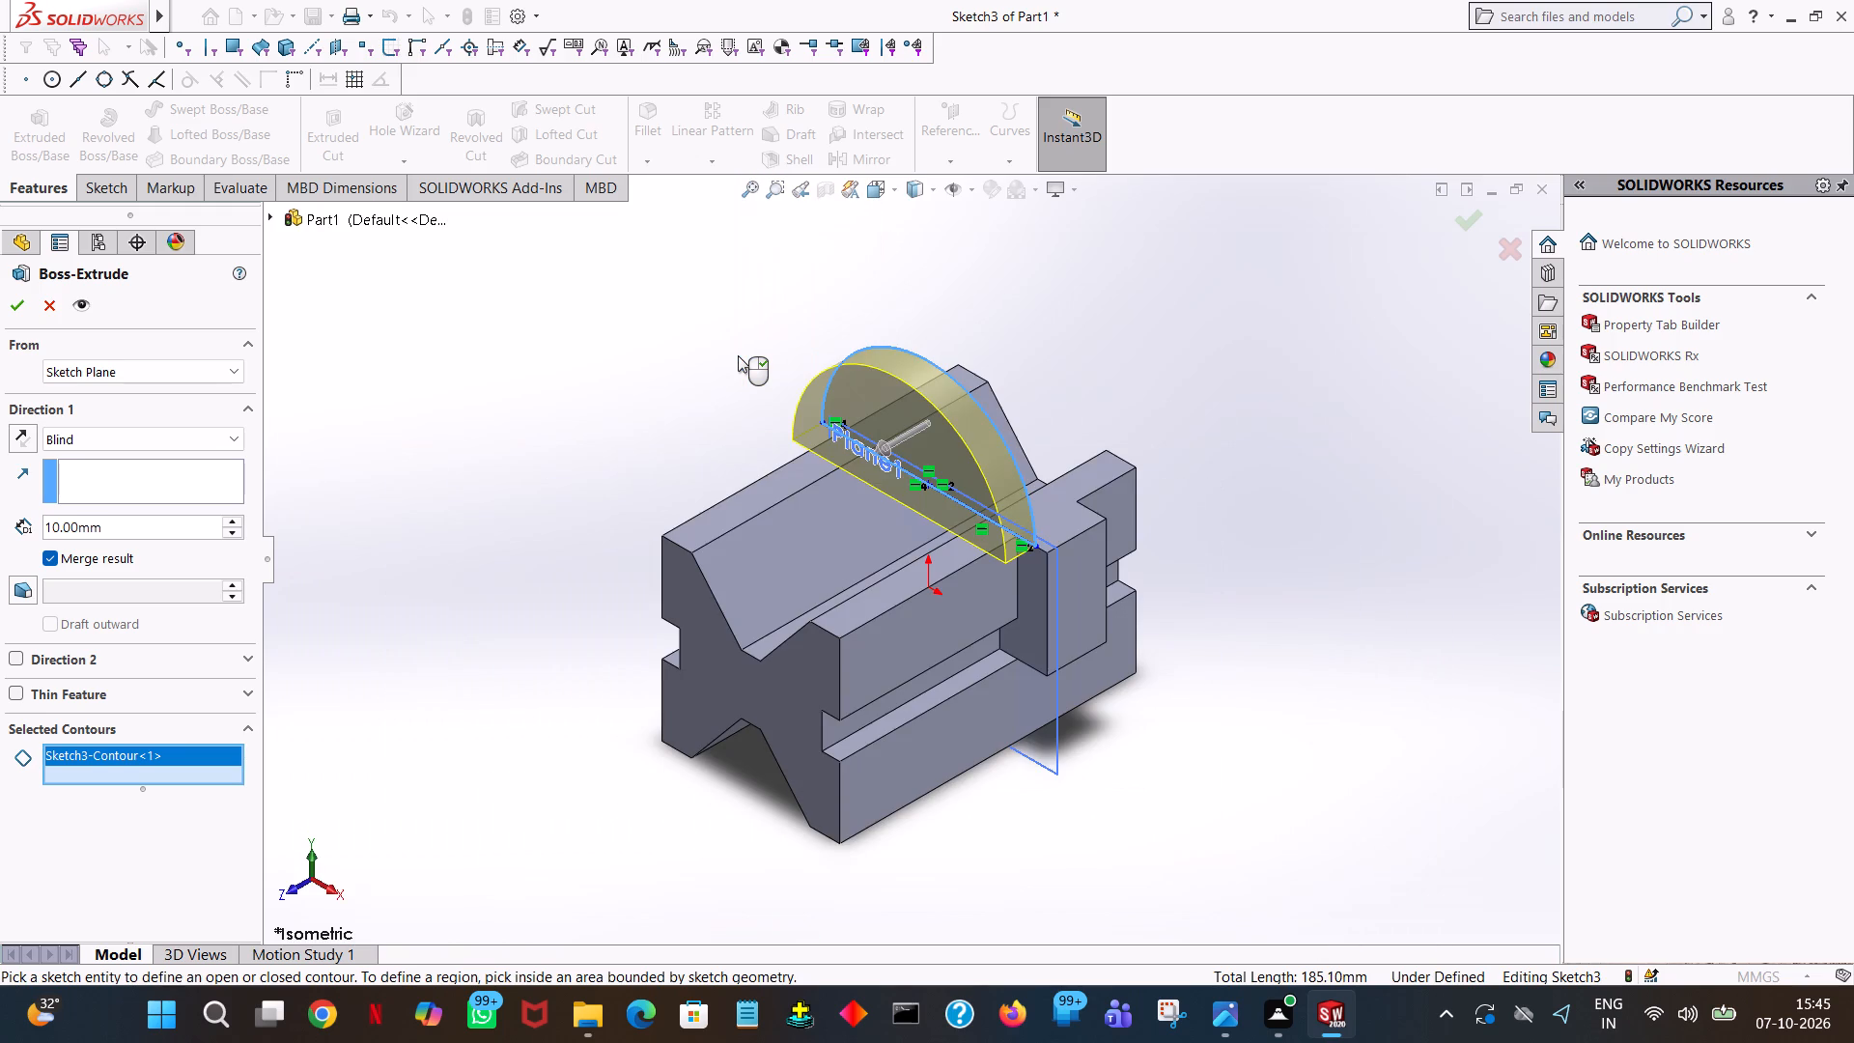
pyautogui.click(7, 440)
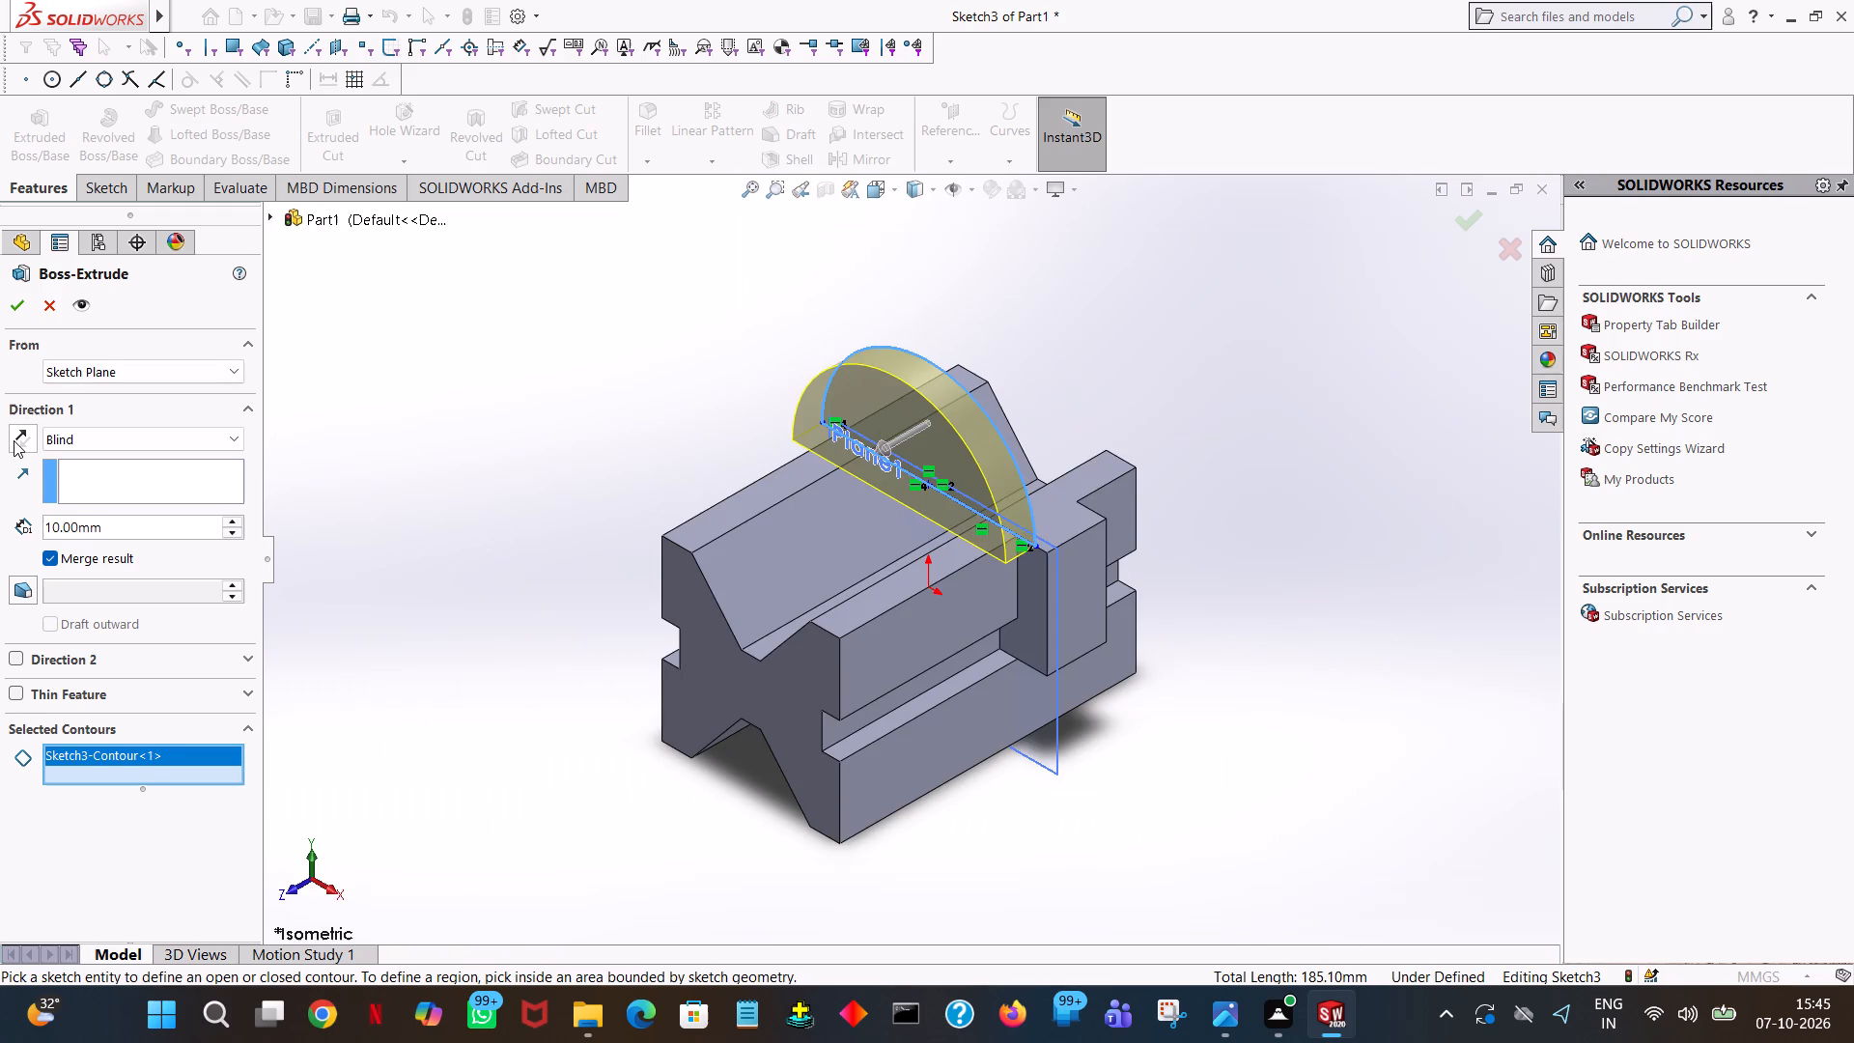
pyautogui.click(14, 440)
pyautogui.click(237, 517)
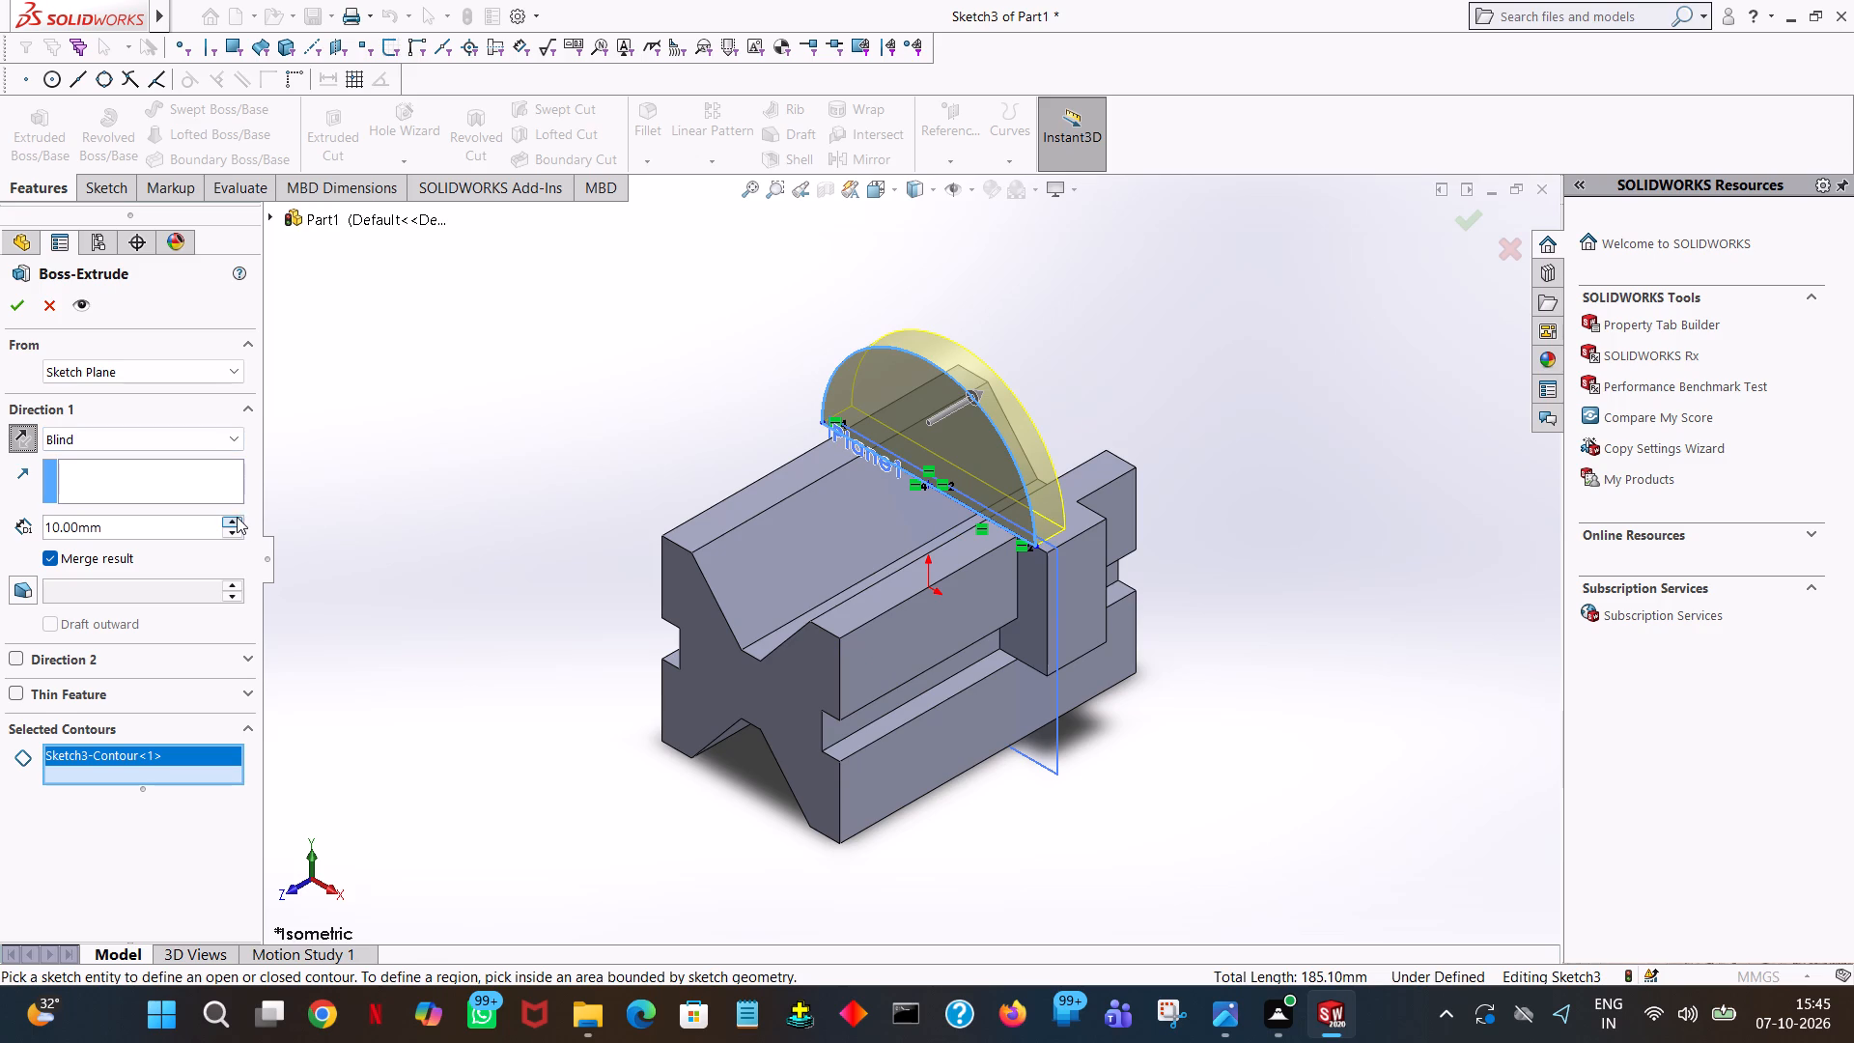
pyautogui.click(15, 308)
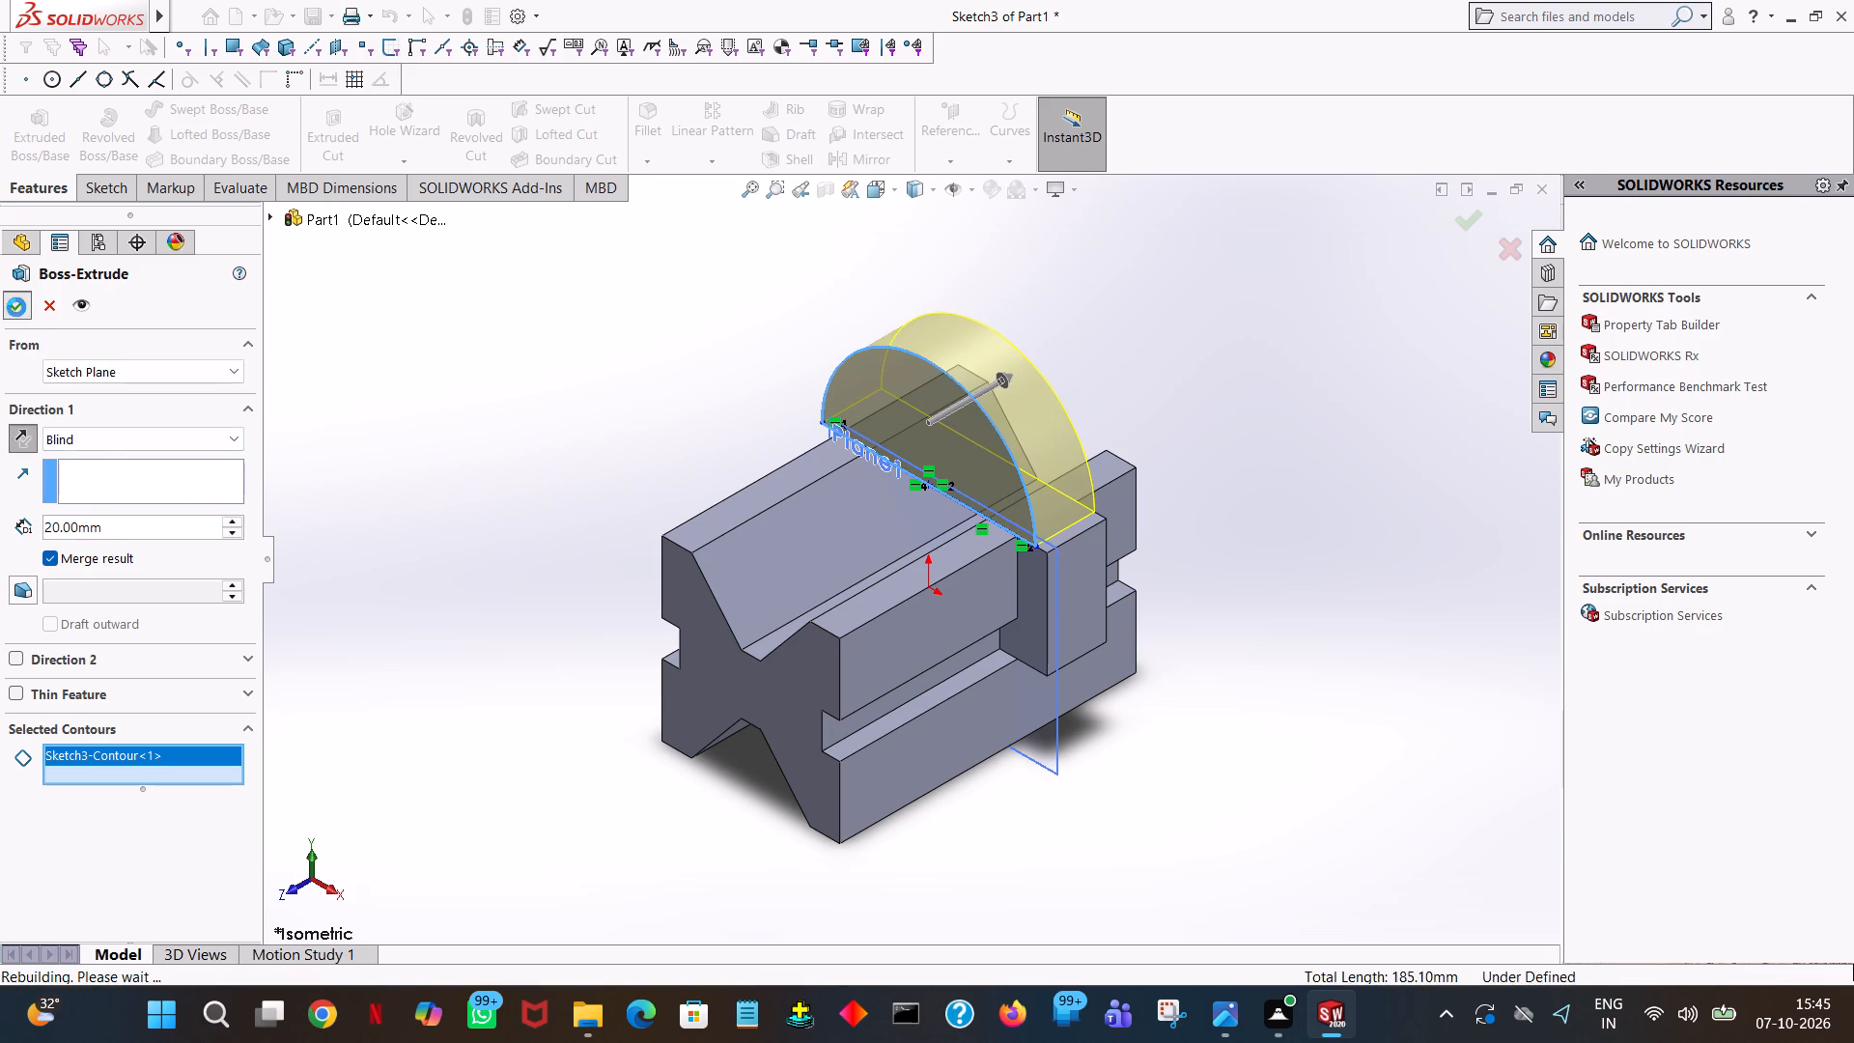
# Mirror the side boss feature about the Right Plane to the opposite side of the block.
pyautogui.moveTo(1100, 692); pyautogui.dragTo(1075, 605, button='middle')
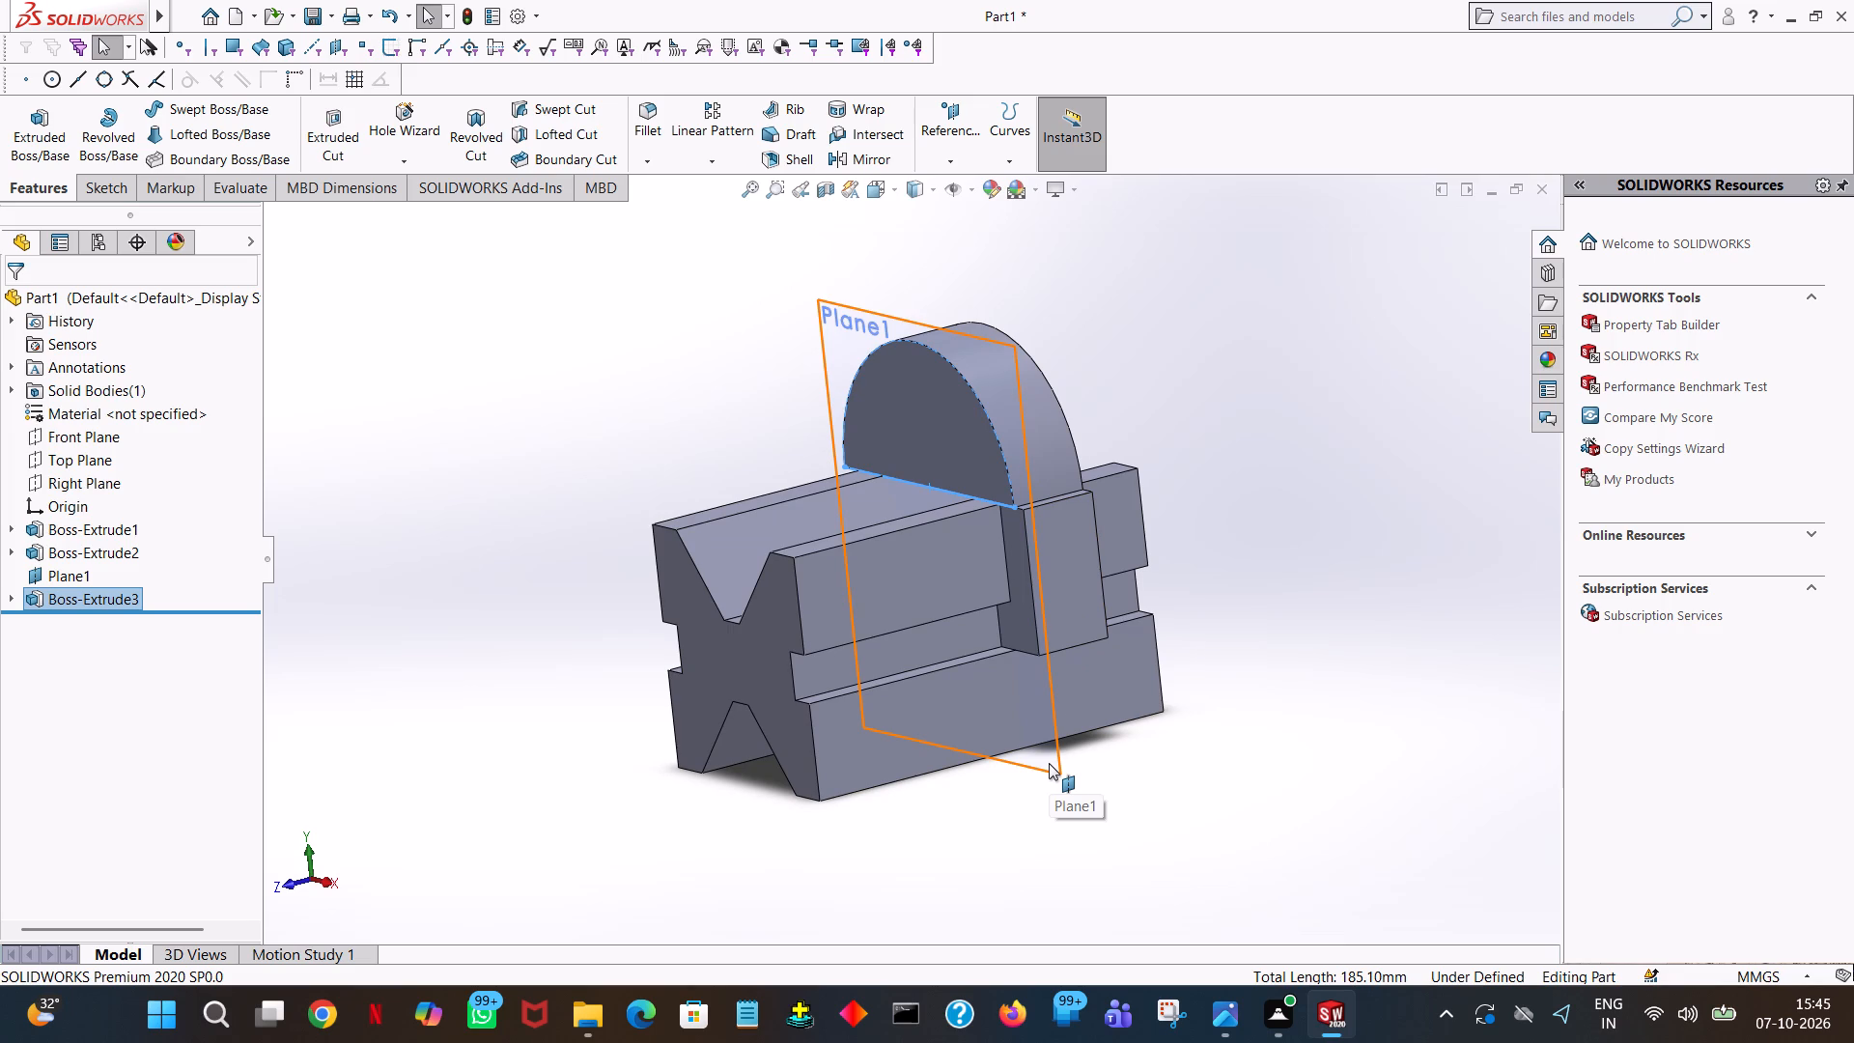
pyautogui.moveTo(1323, 481); pyautogui.dragTo(1365, 492, button='middle')
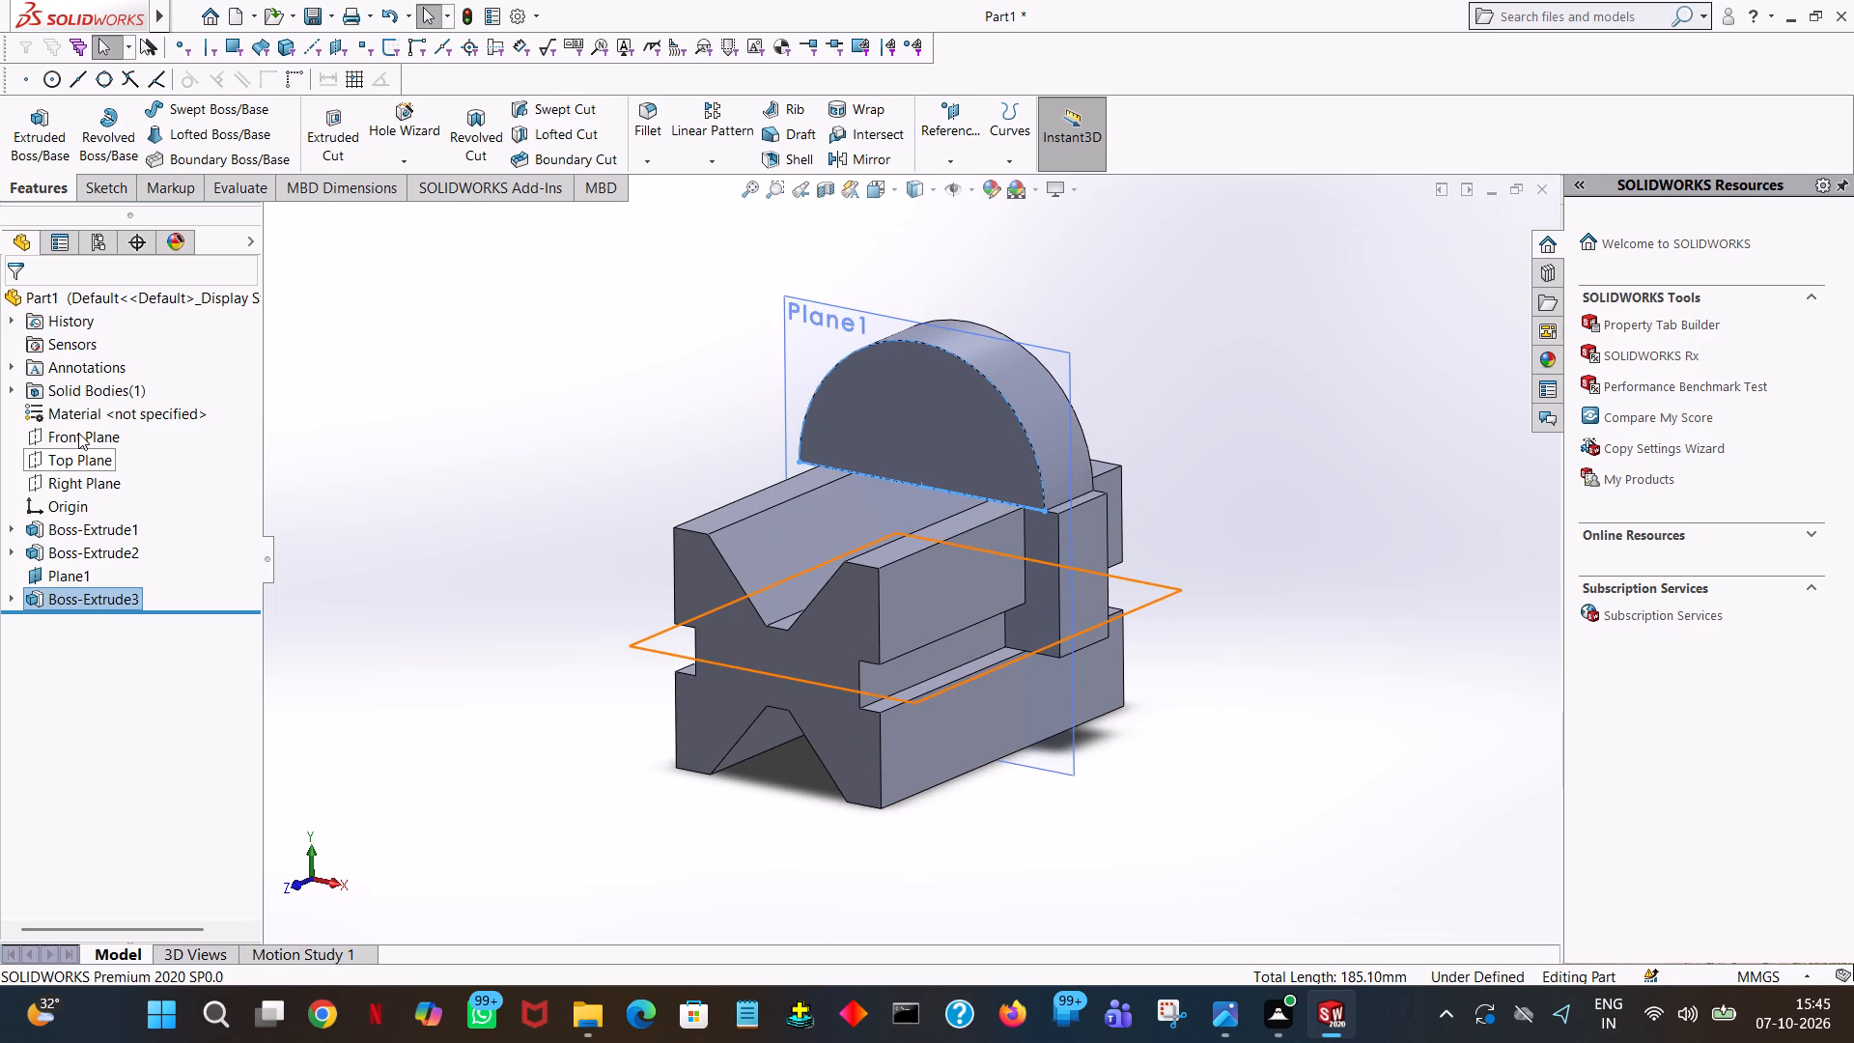
pyautogui.click(89, 484)
pyautogui.moveTo(552, 369); pyautogui.dragTo(623, 368, button='middle')
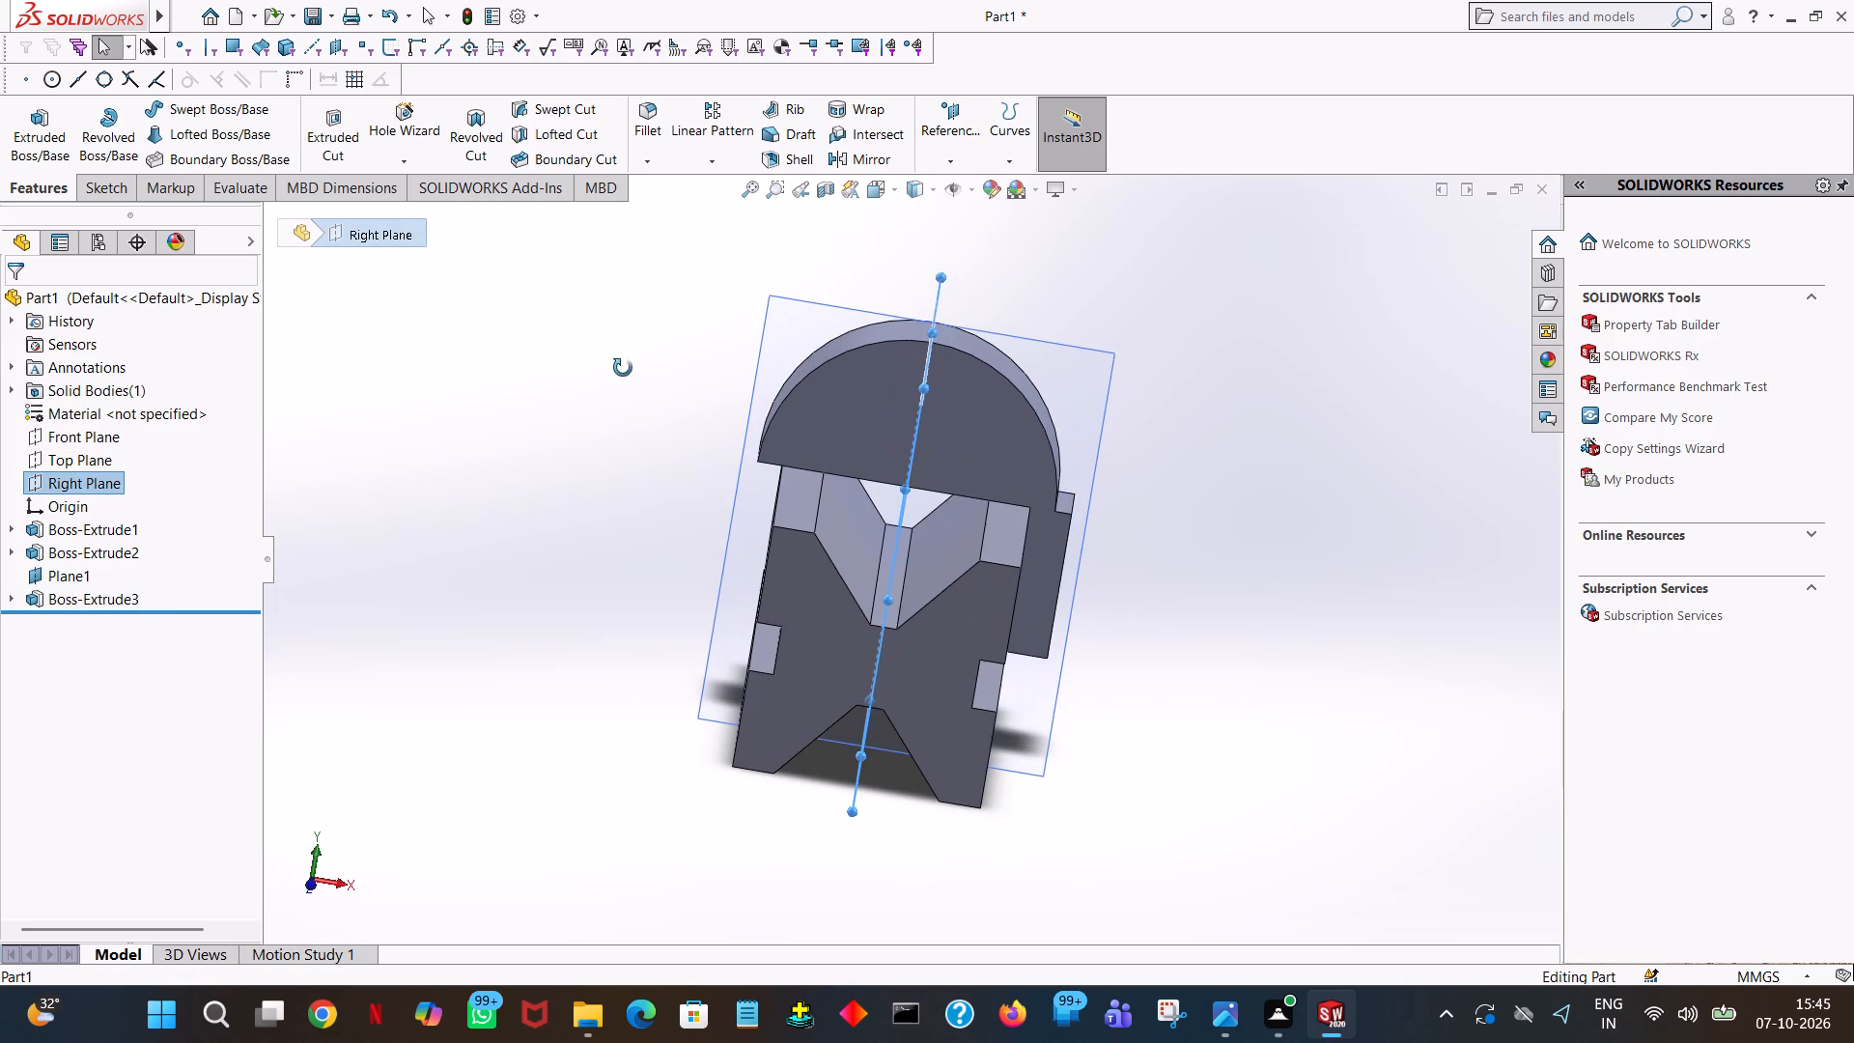
pyautogui.moveTo(623, 368); pyautogui.dragTo(623, 367, button='middle')
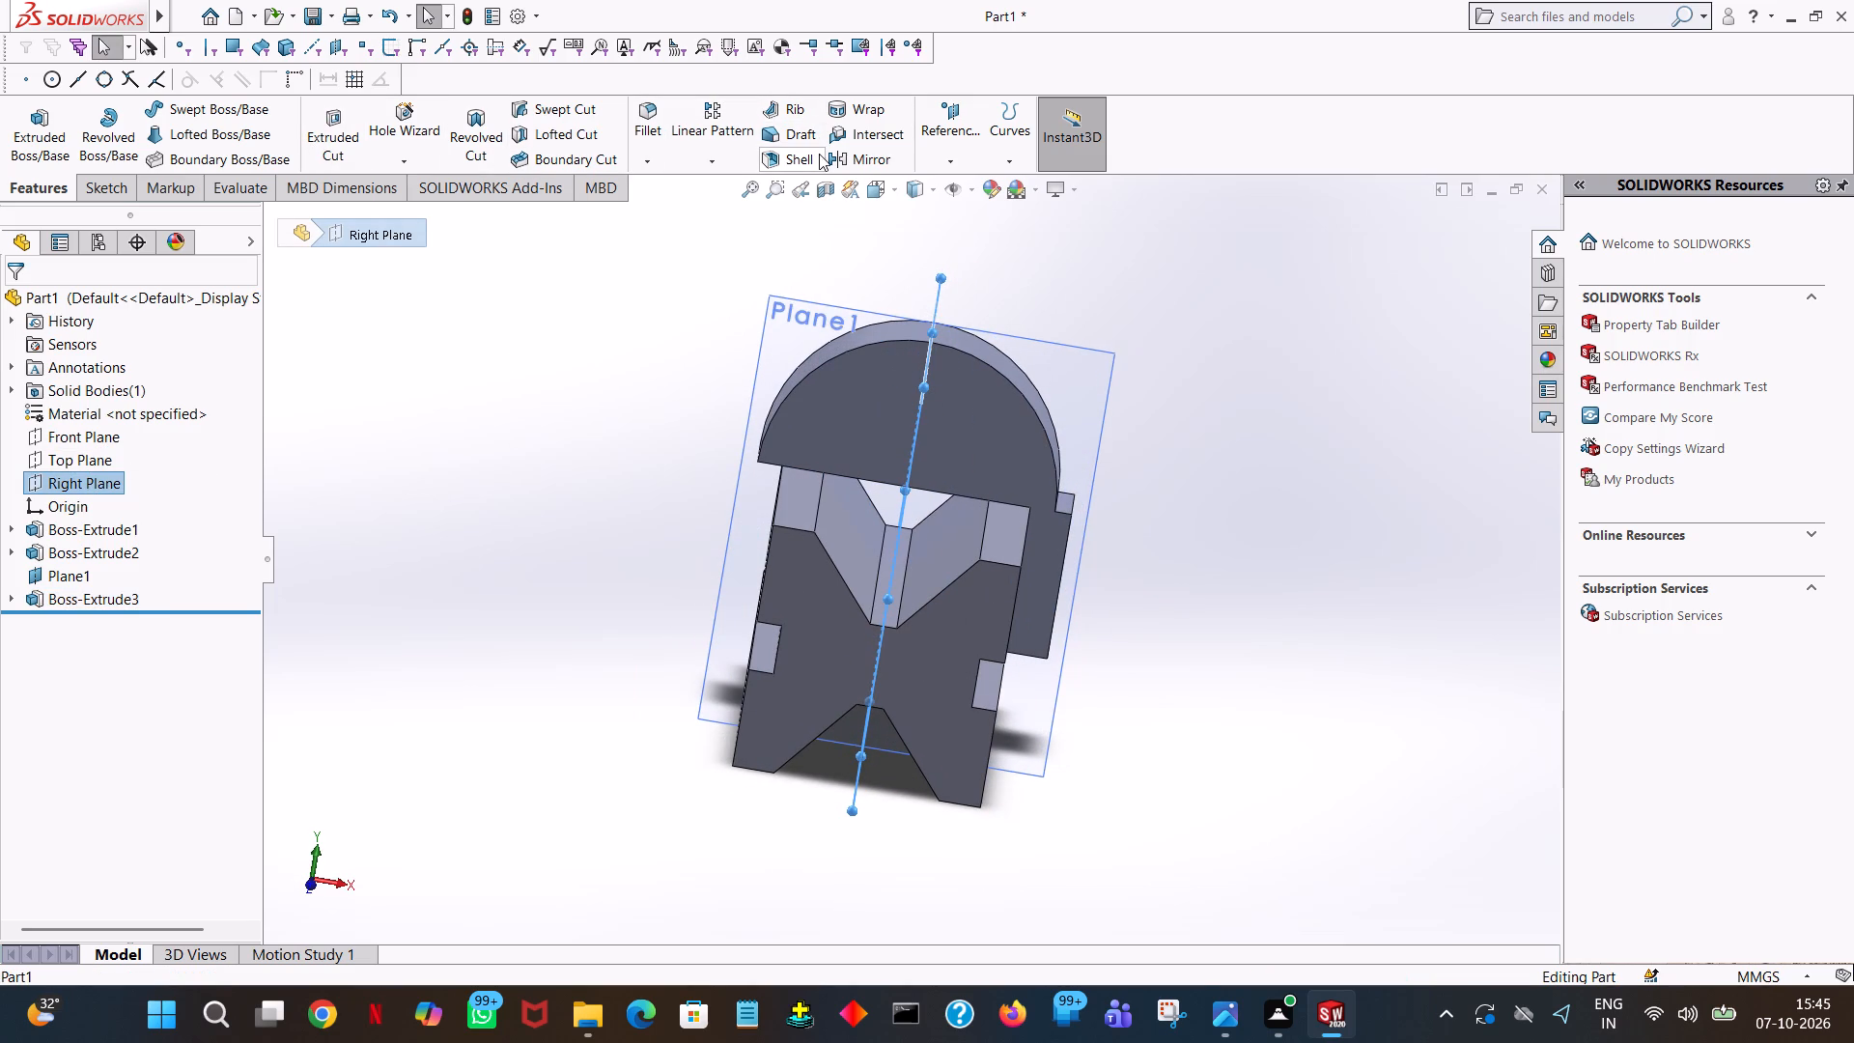
pyautogui.click(846, 155)
pyautogui.moveTo(1210, 447); pyautogui.dragTo(1171, 402, button='middle')
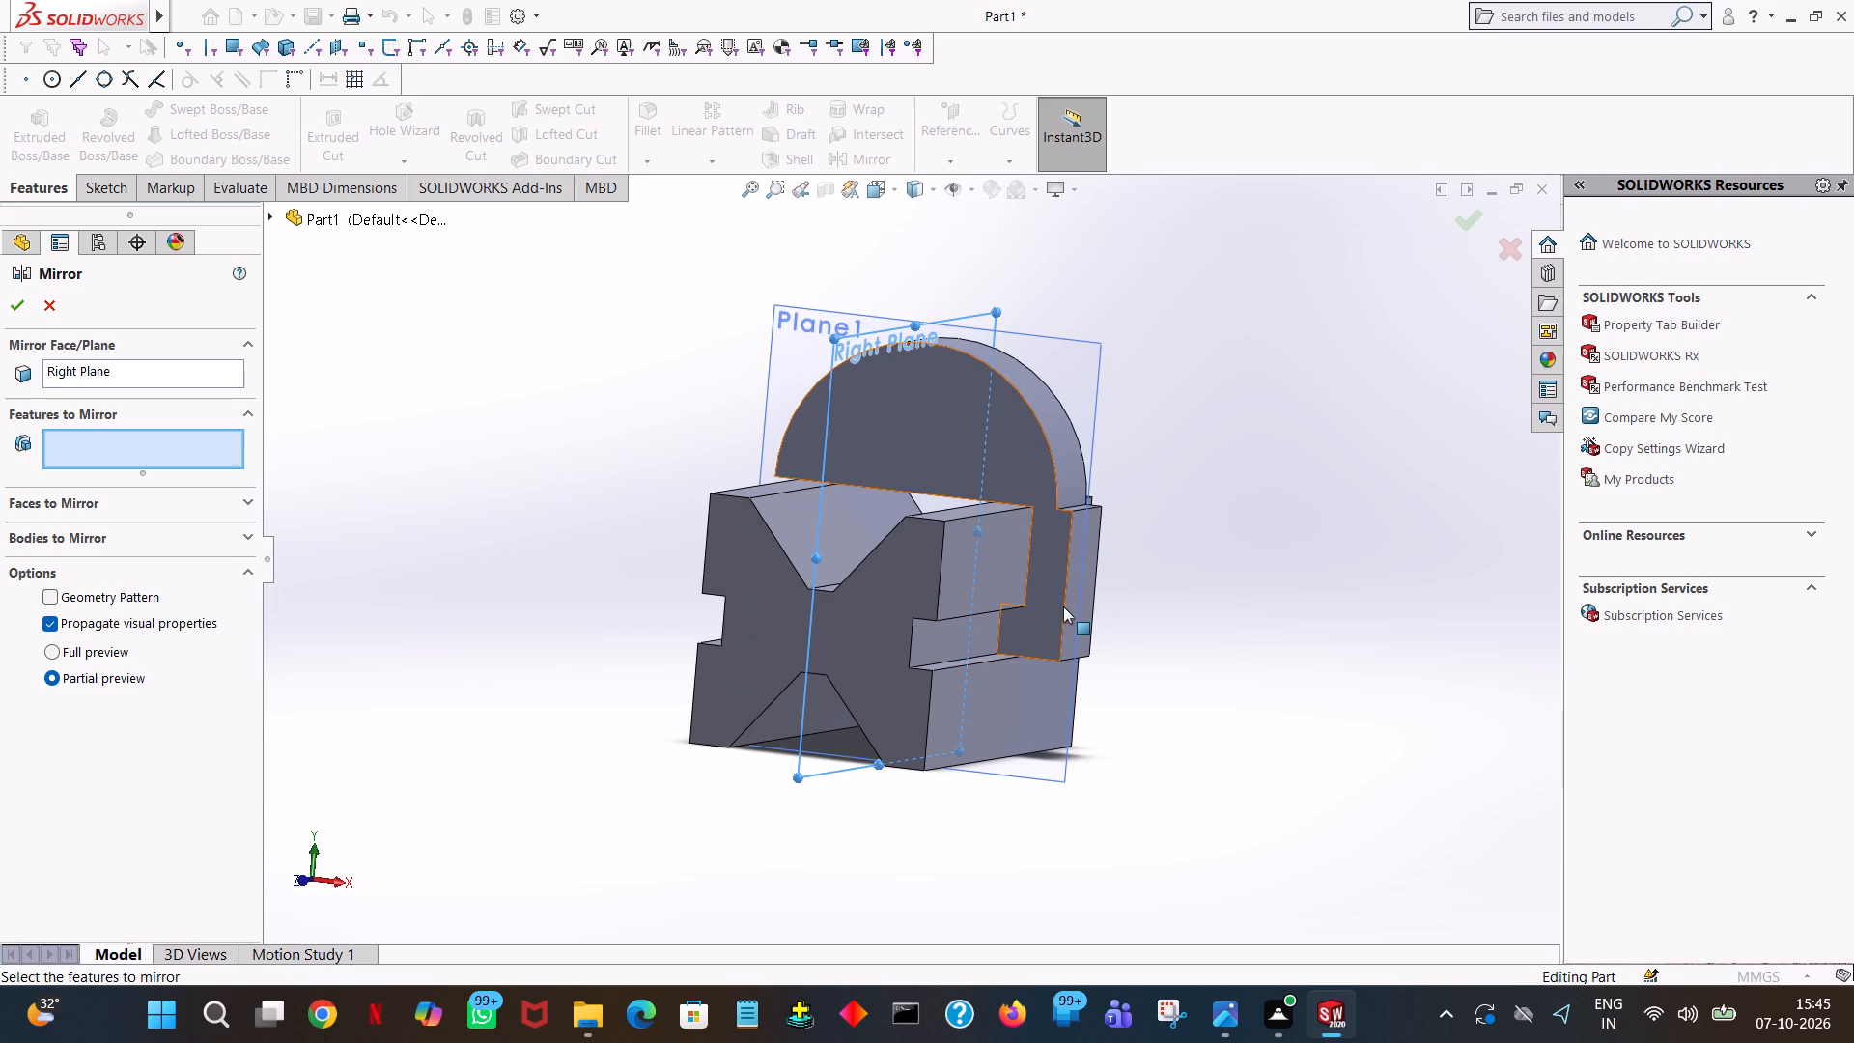
pyautogui.click(1093, 584)
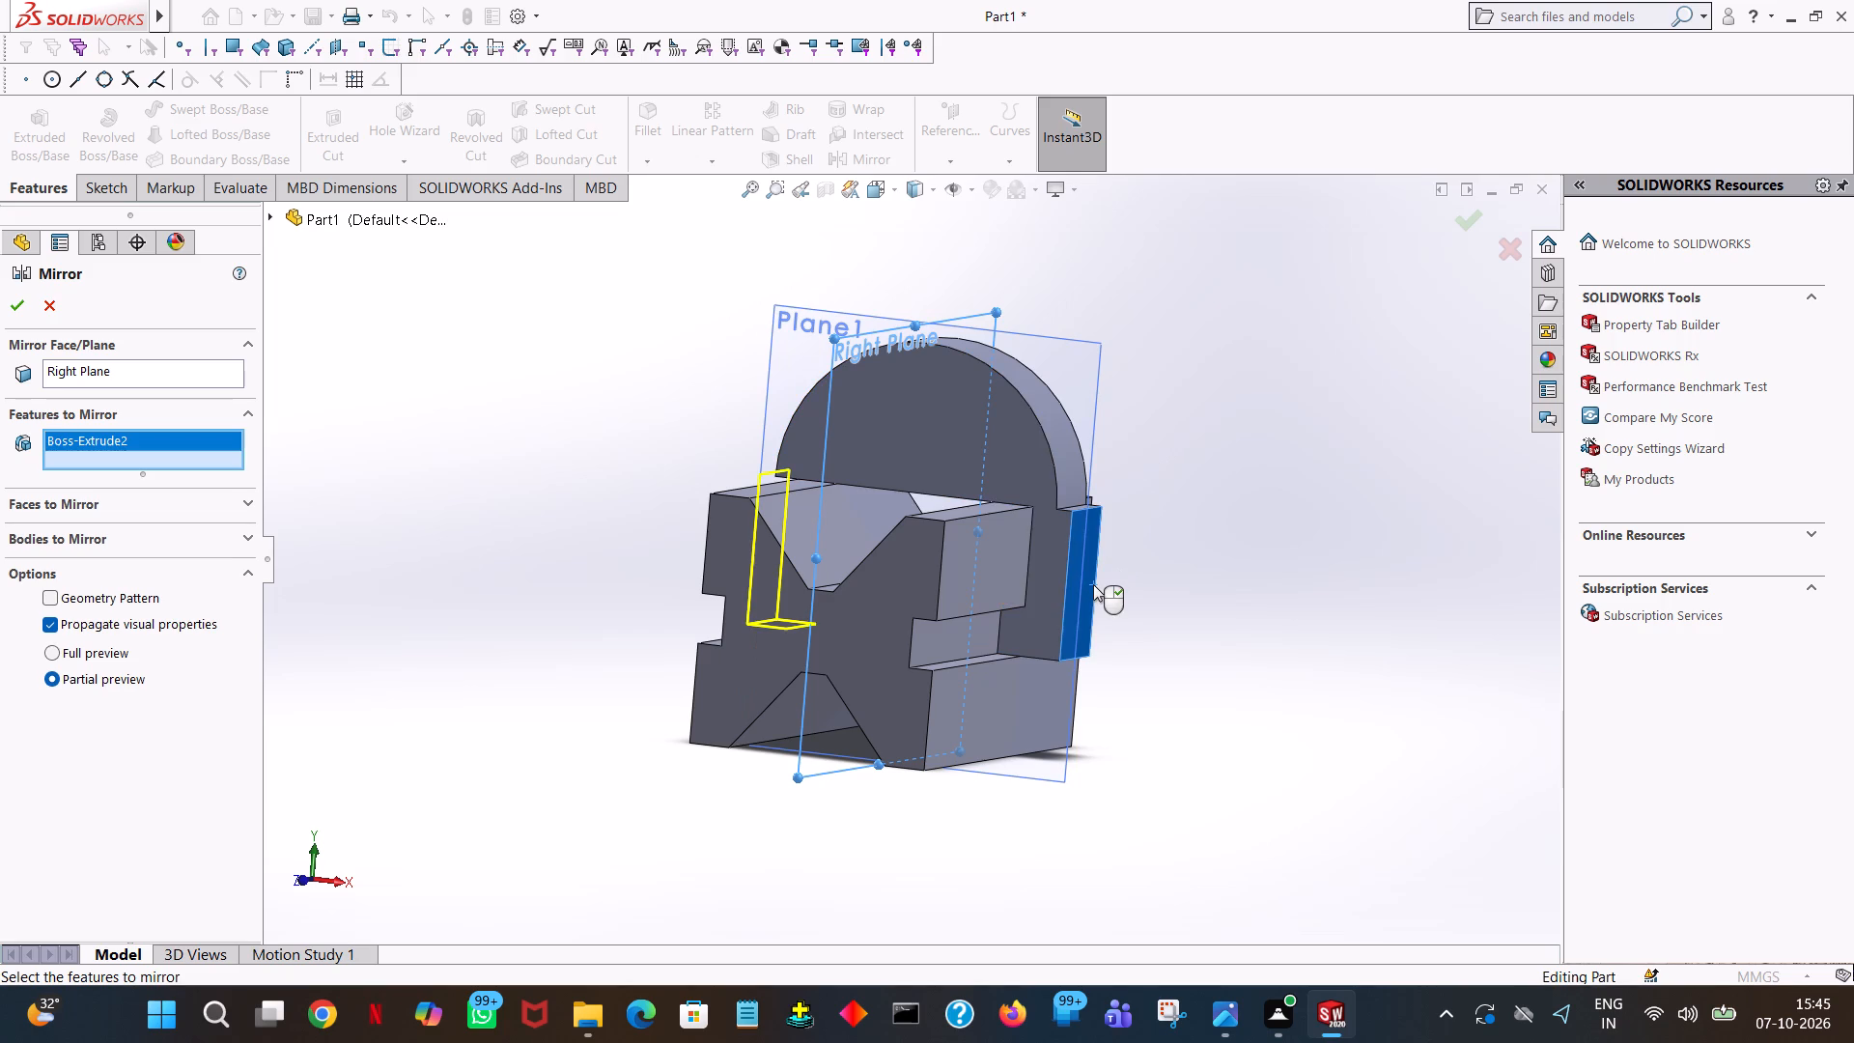
pyautogui.moveTo(1254, 594); pyautogui.dragTo(1280, 594, button='middle')
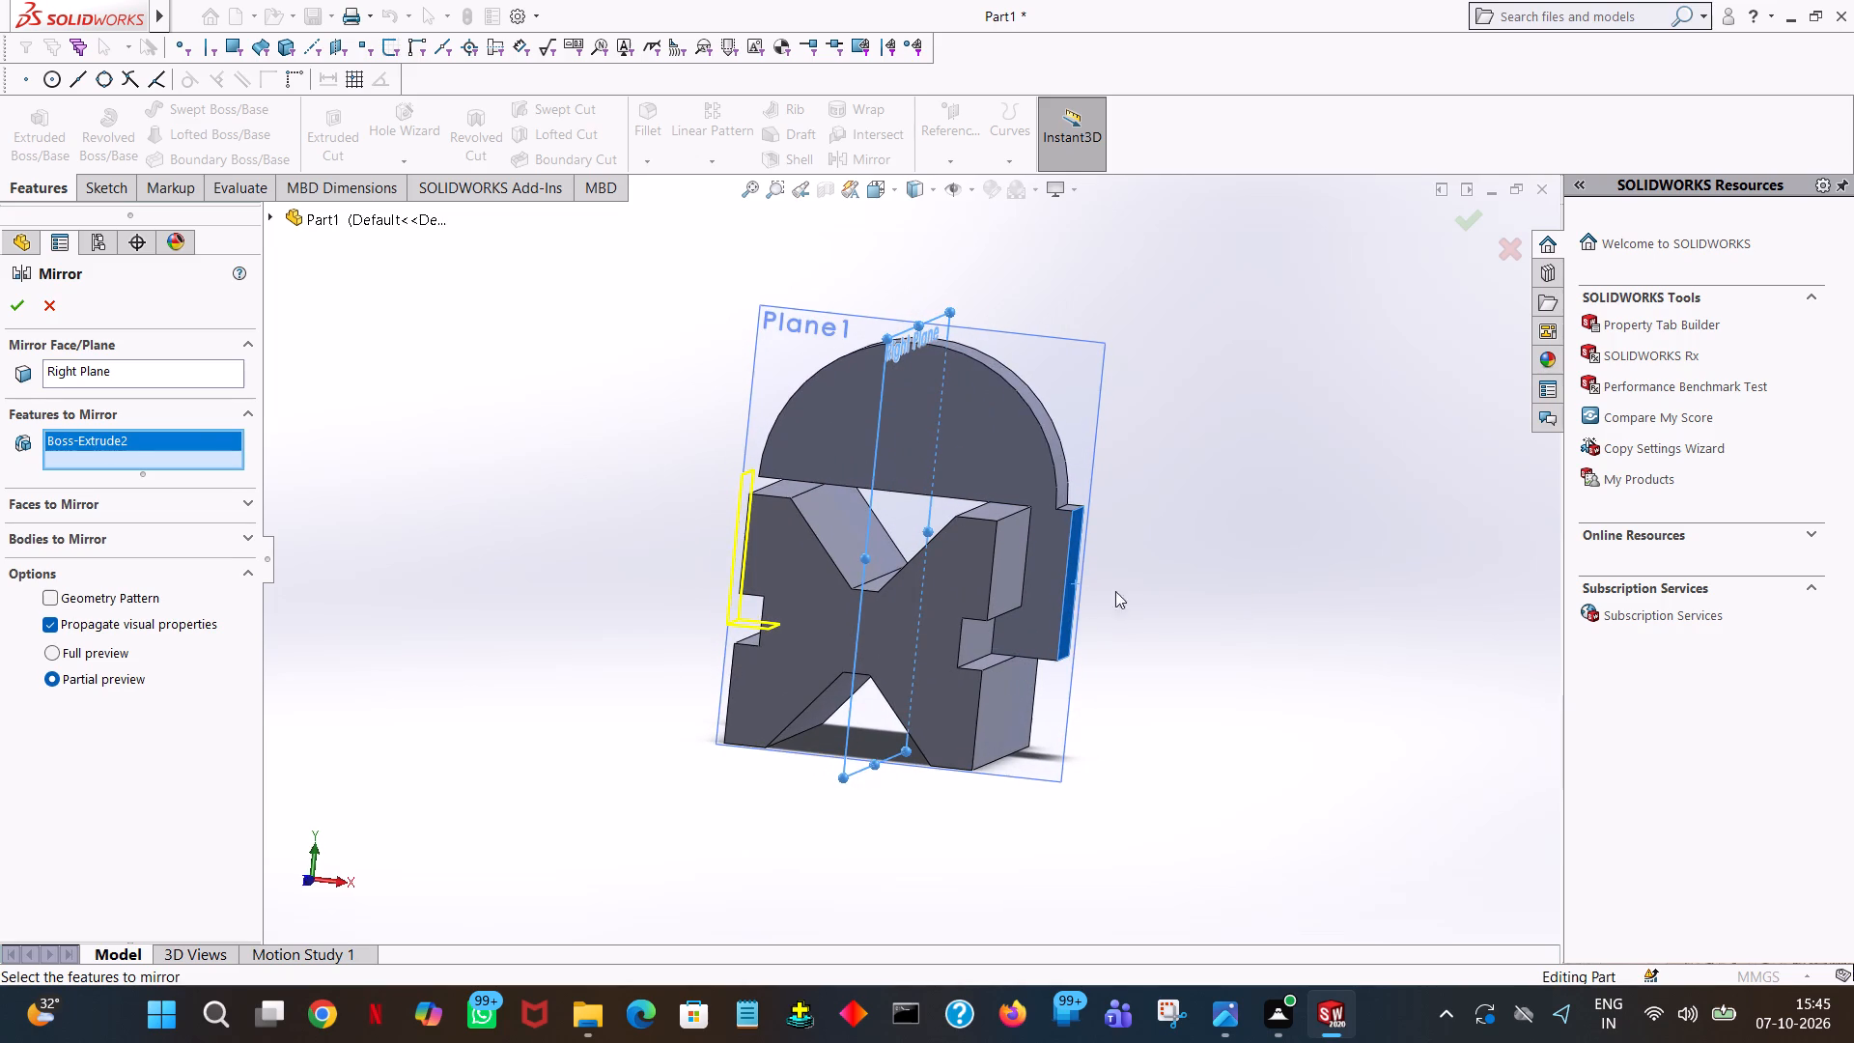
pyautogui.moveTo(1138, 521); pyautogui.dragTo(974, 568, button='middle')
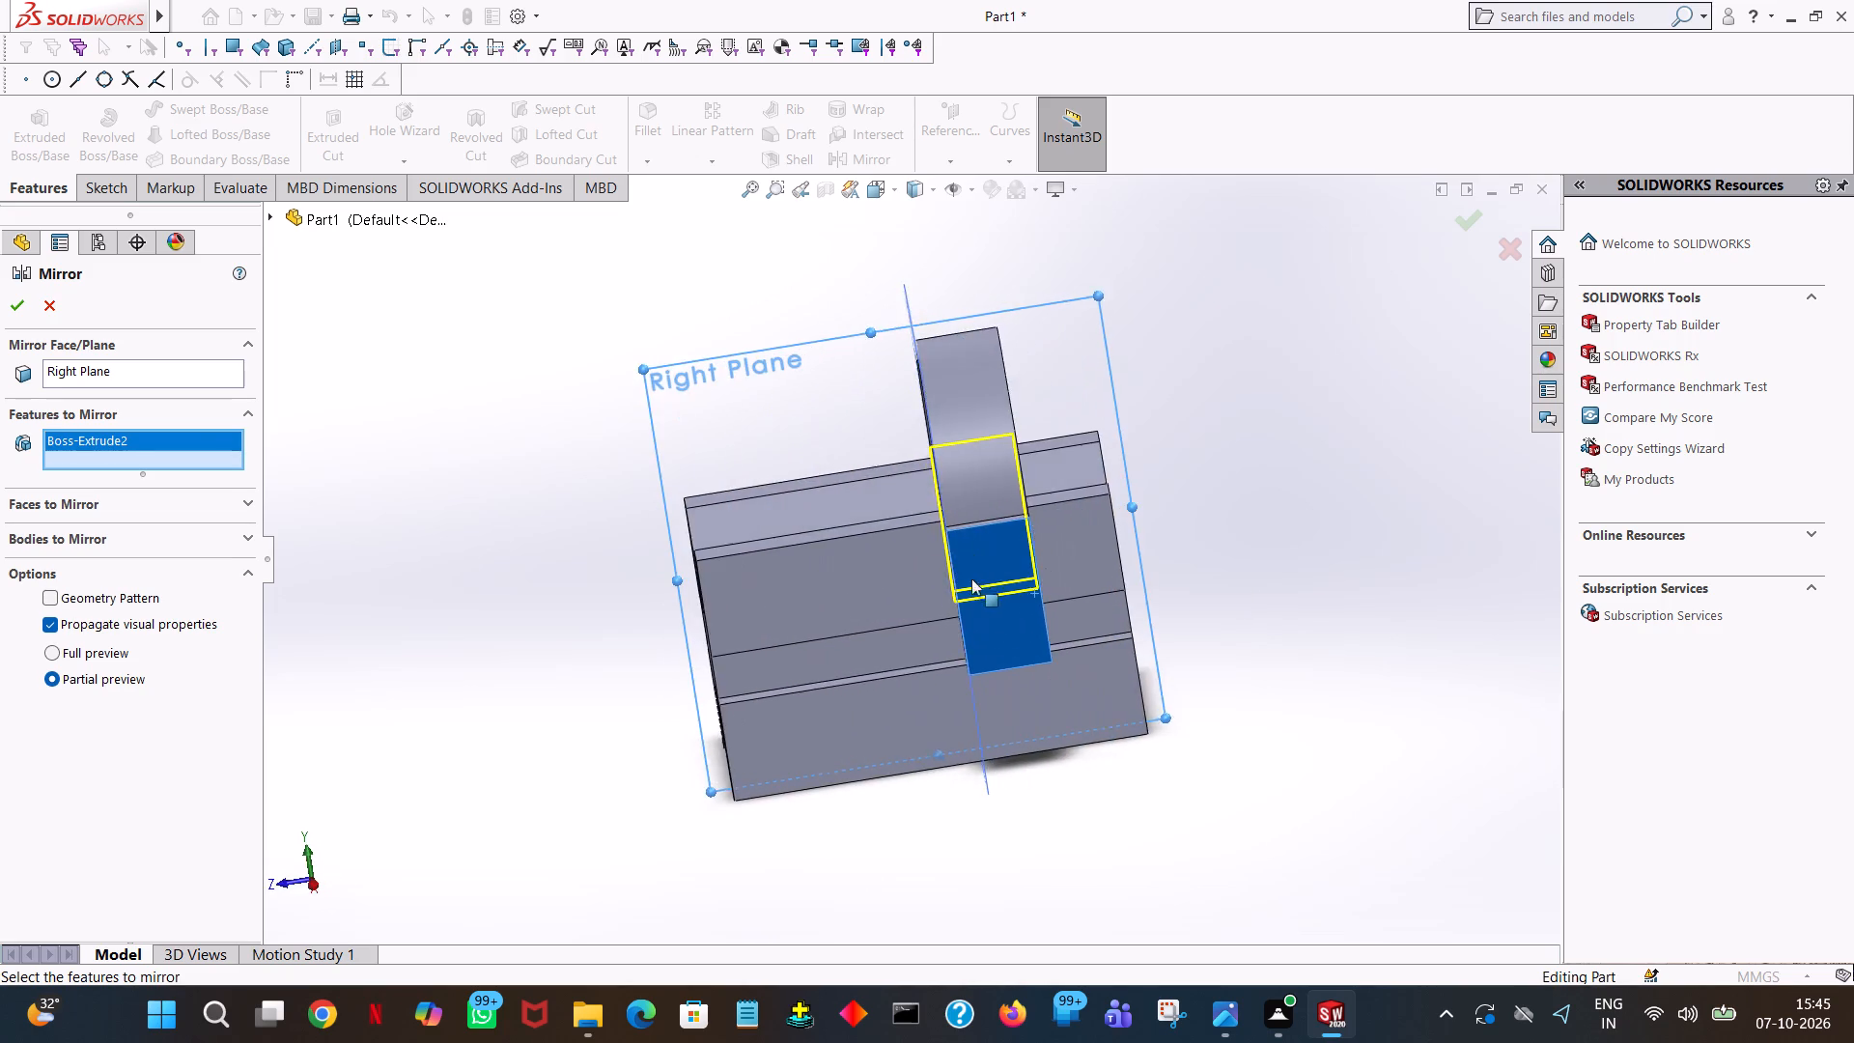
pyautogui.moveTo(966, 584); pyautogui.dragTo(859, 612, button='middle')
pyautogui.click(881, 594)
pyautogui.moveTo(916, 596); pyautogui.dragTo(971, 595, button='middle')
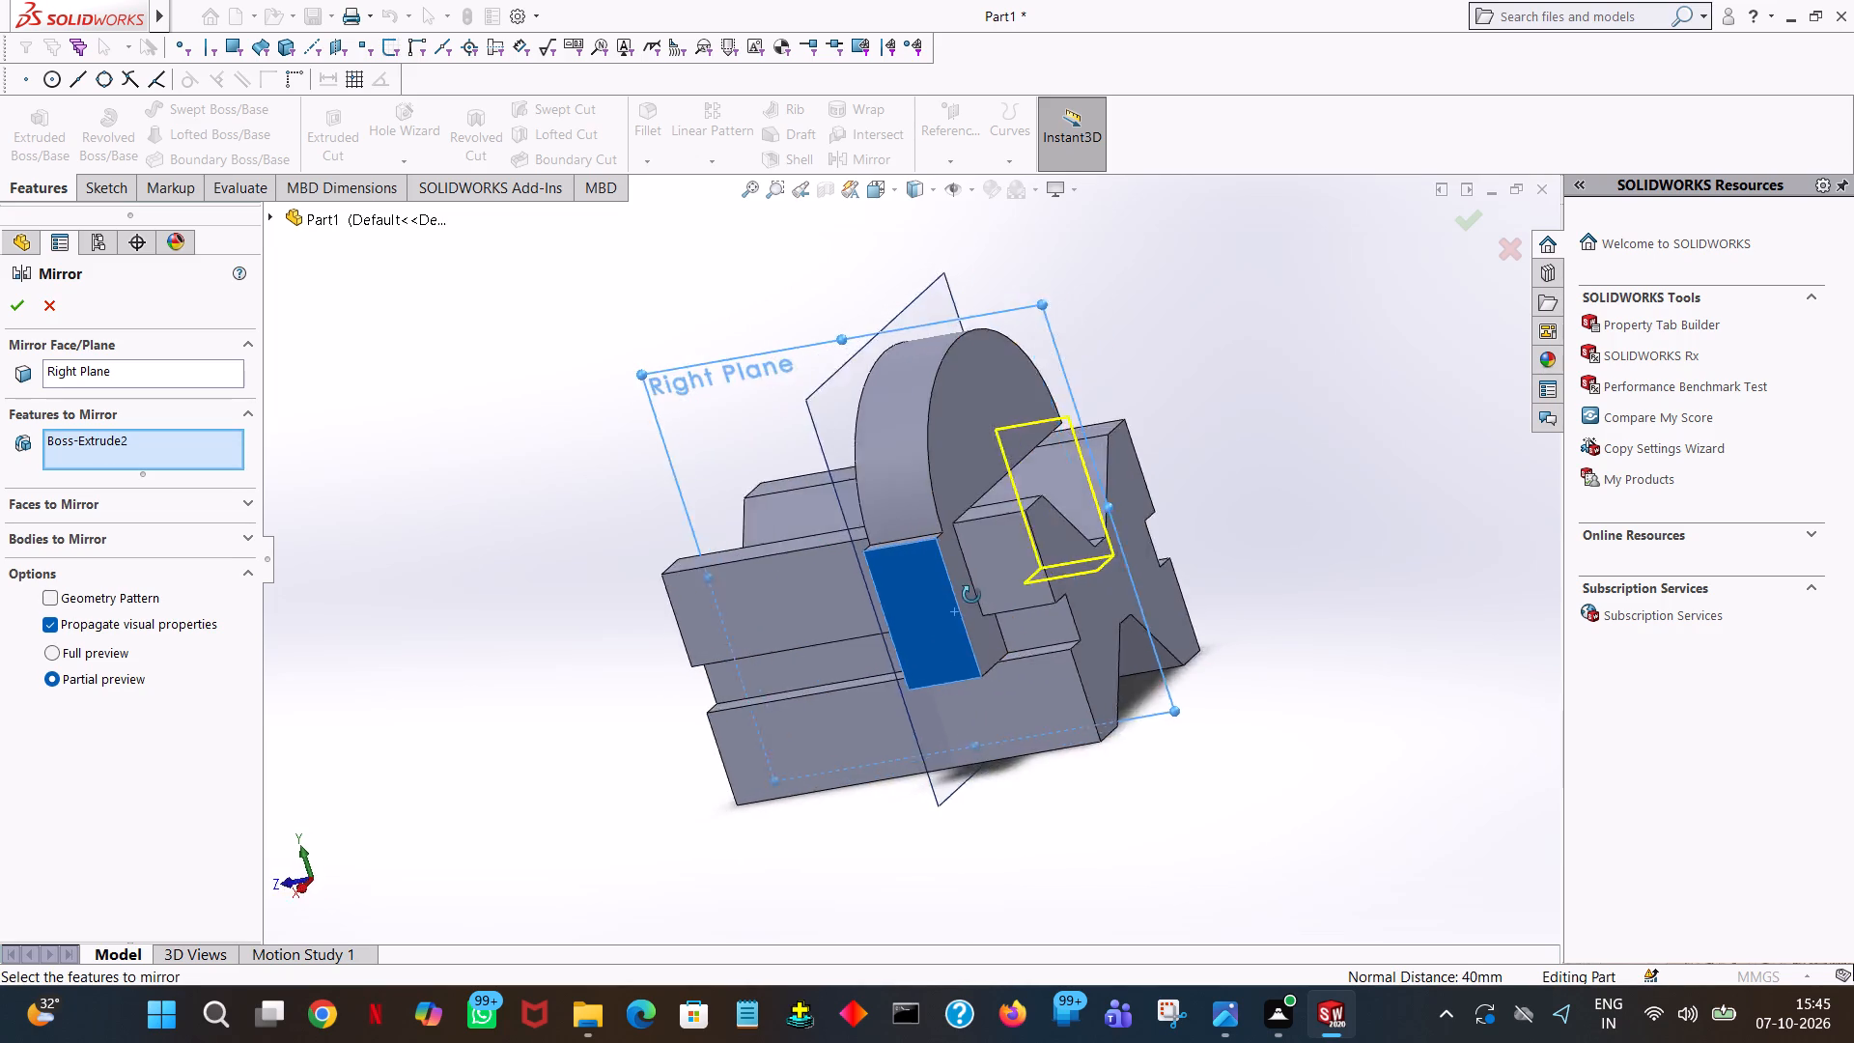
pyautogui.moveTo(971, 595); pyautogui.dragTo(1252, 494, button='middle')
pyautogui.click(23, 311)
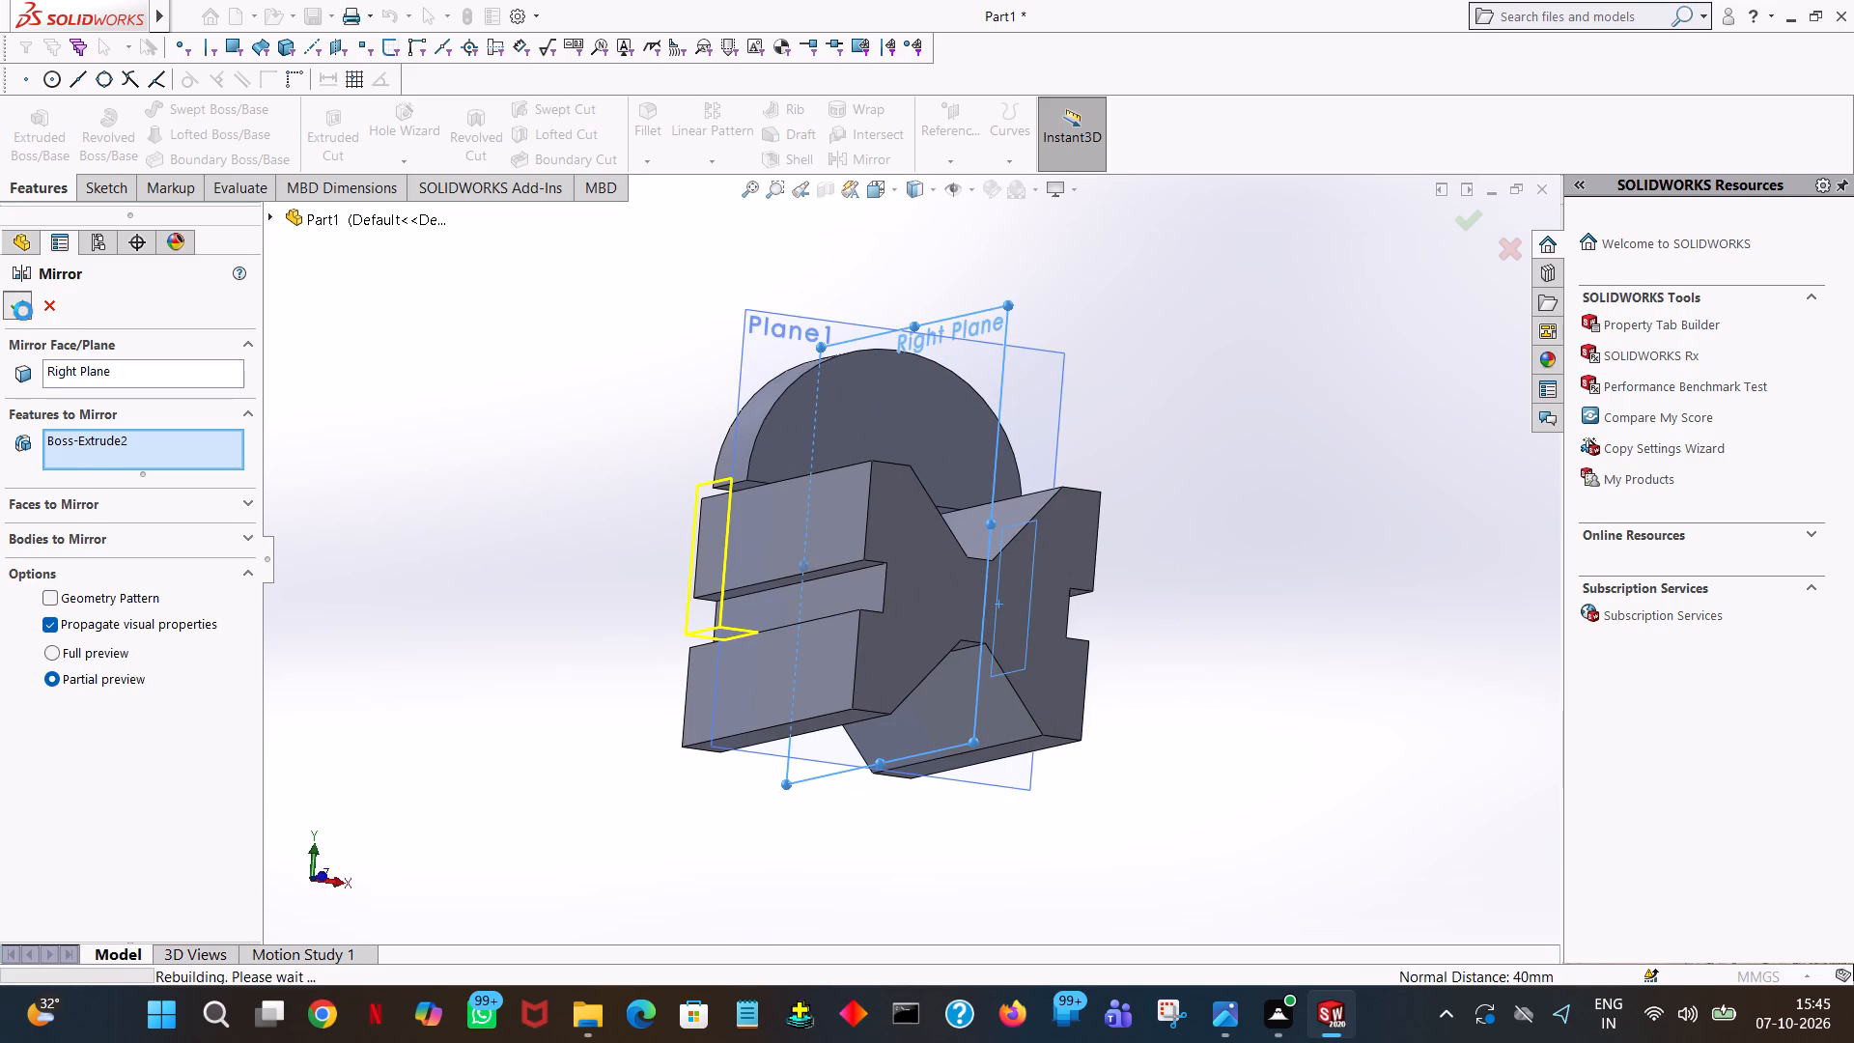
# Hide the offset reference plane Plane1.
pyautogui.moveTo(555, 423); pyautogui.dragTo(524, 464, button='middle')
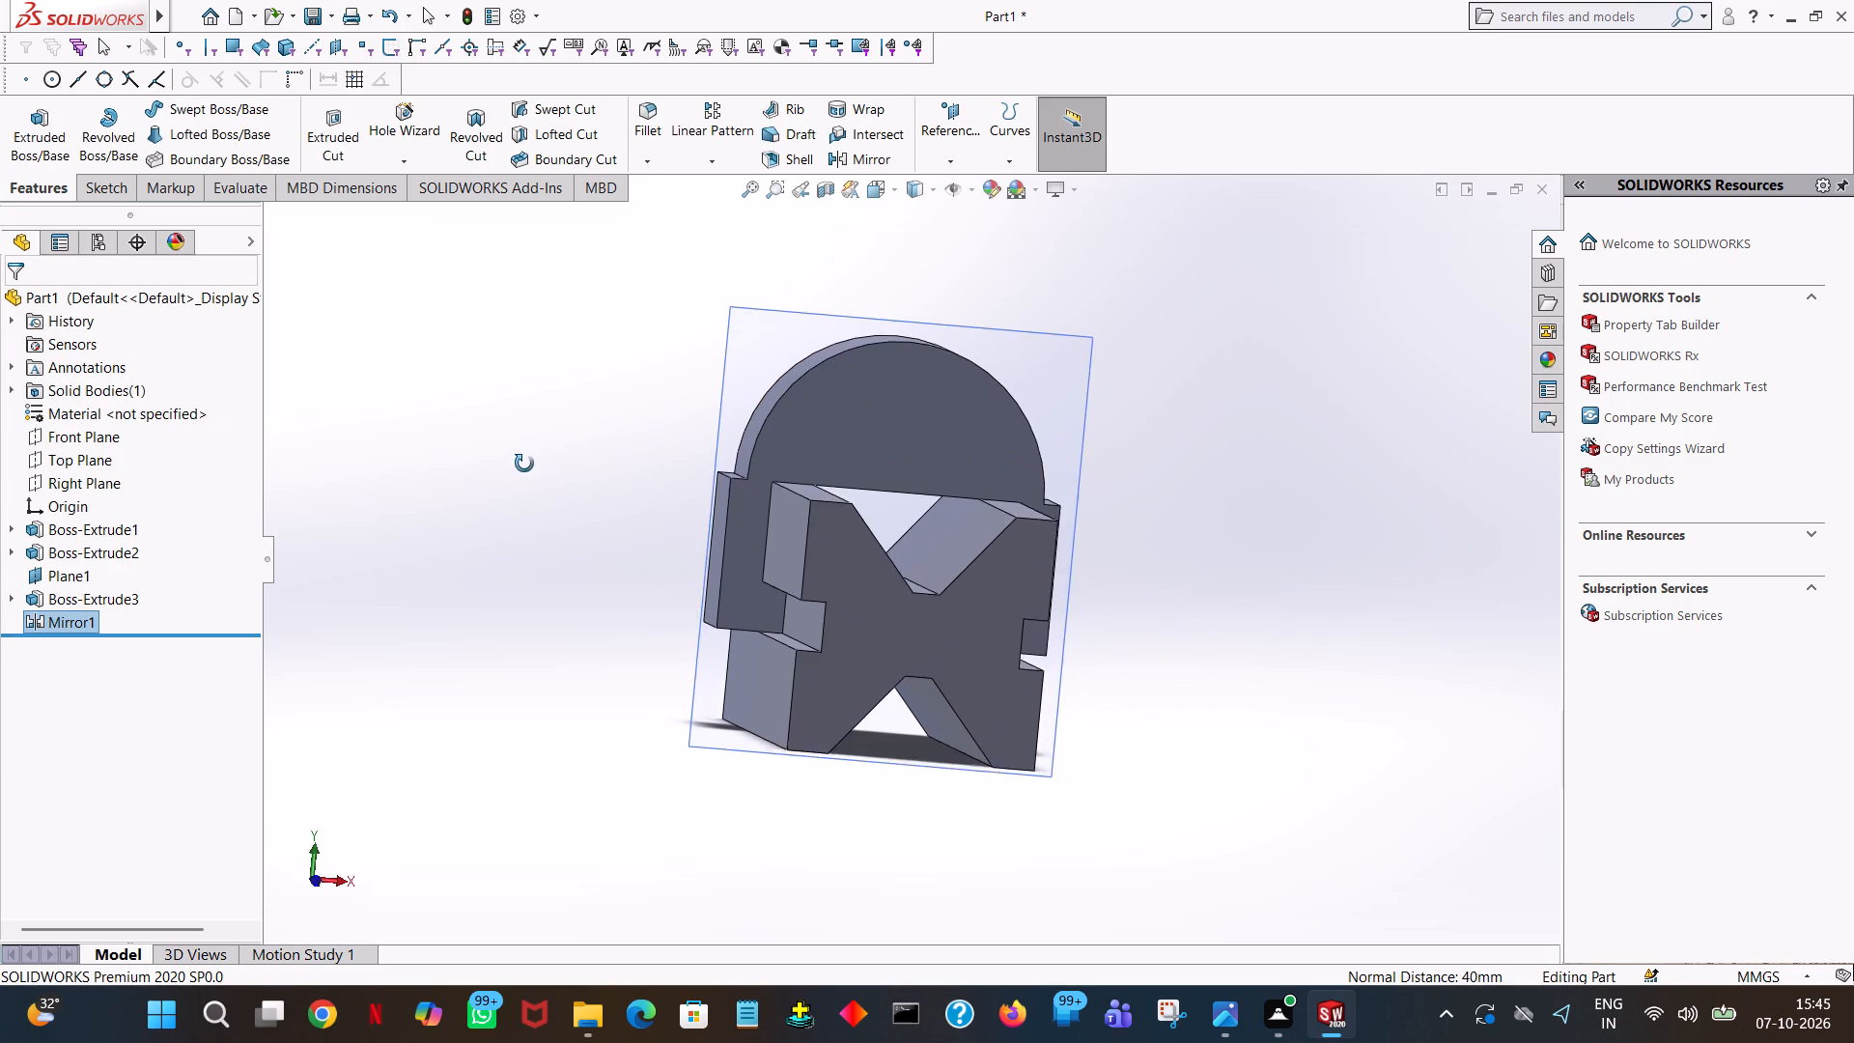
pyautogui.moveTo(524, 464); pyautogui.dragTo(523, 466, button='middle')
pyautogui.moveTo(516, 481); pyautogui.dragTo(507, 483, button='middle')
pyautogui.moveTo(502, 484); pyautogui.dragTo(492, 488, button='middle')
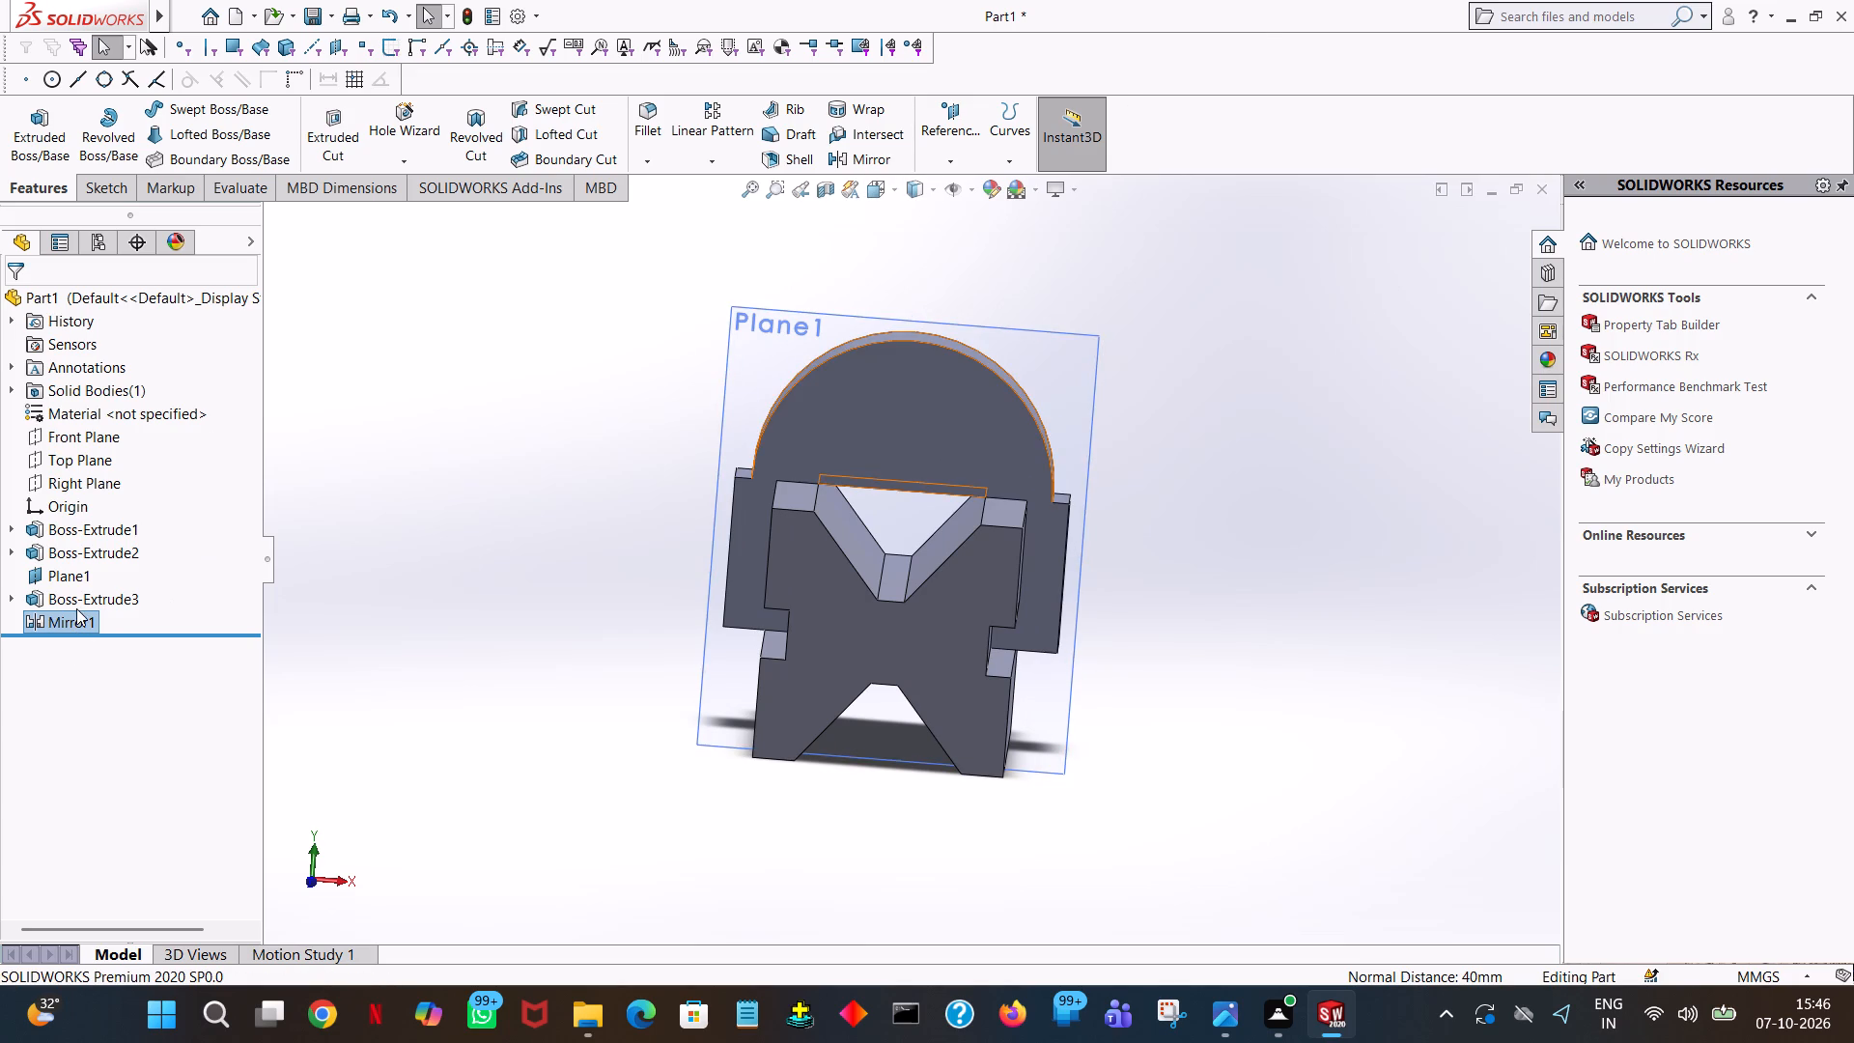
pyautogui.click(83, 582)
pyautogui.click(123, 557)
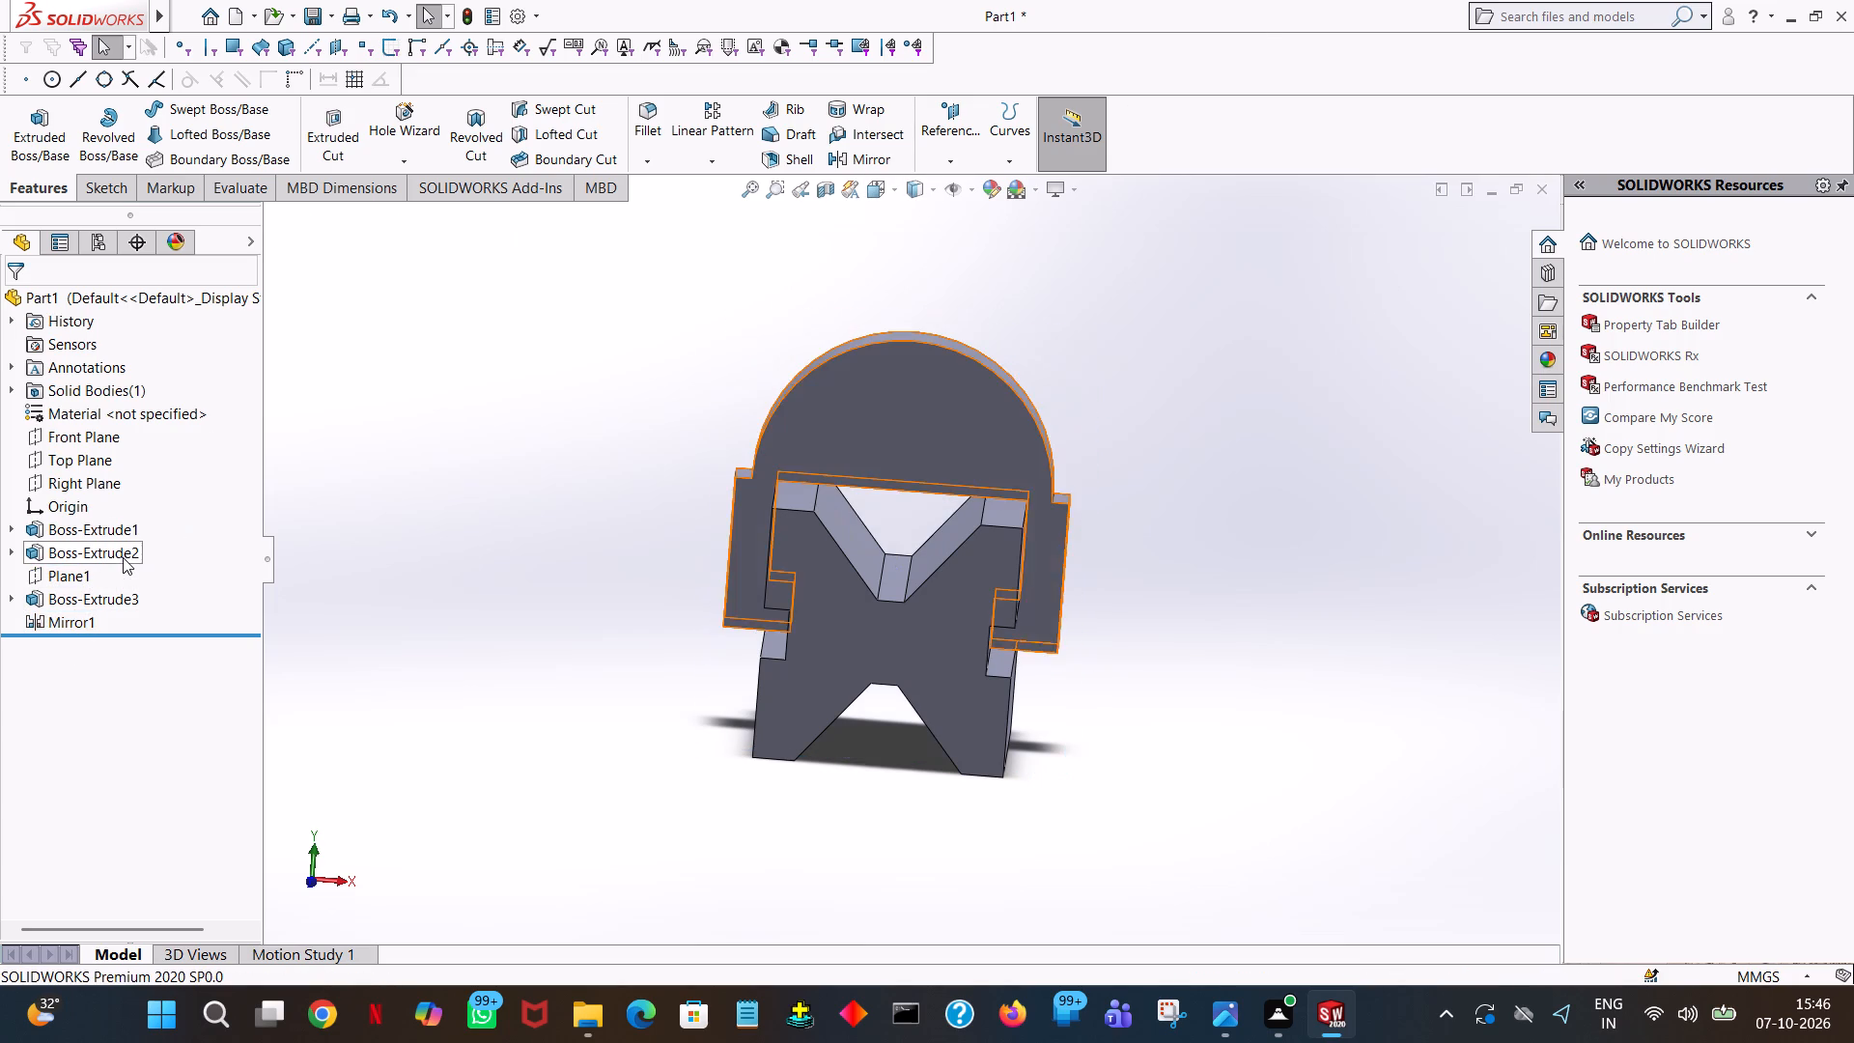
# Start an Extruded Cut sketch on the arch's front face and draw a 24 mm radius circle centred on the midpoint of the arch's base.
pyautogui.click(327, 125)
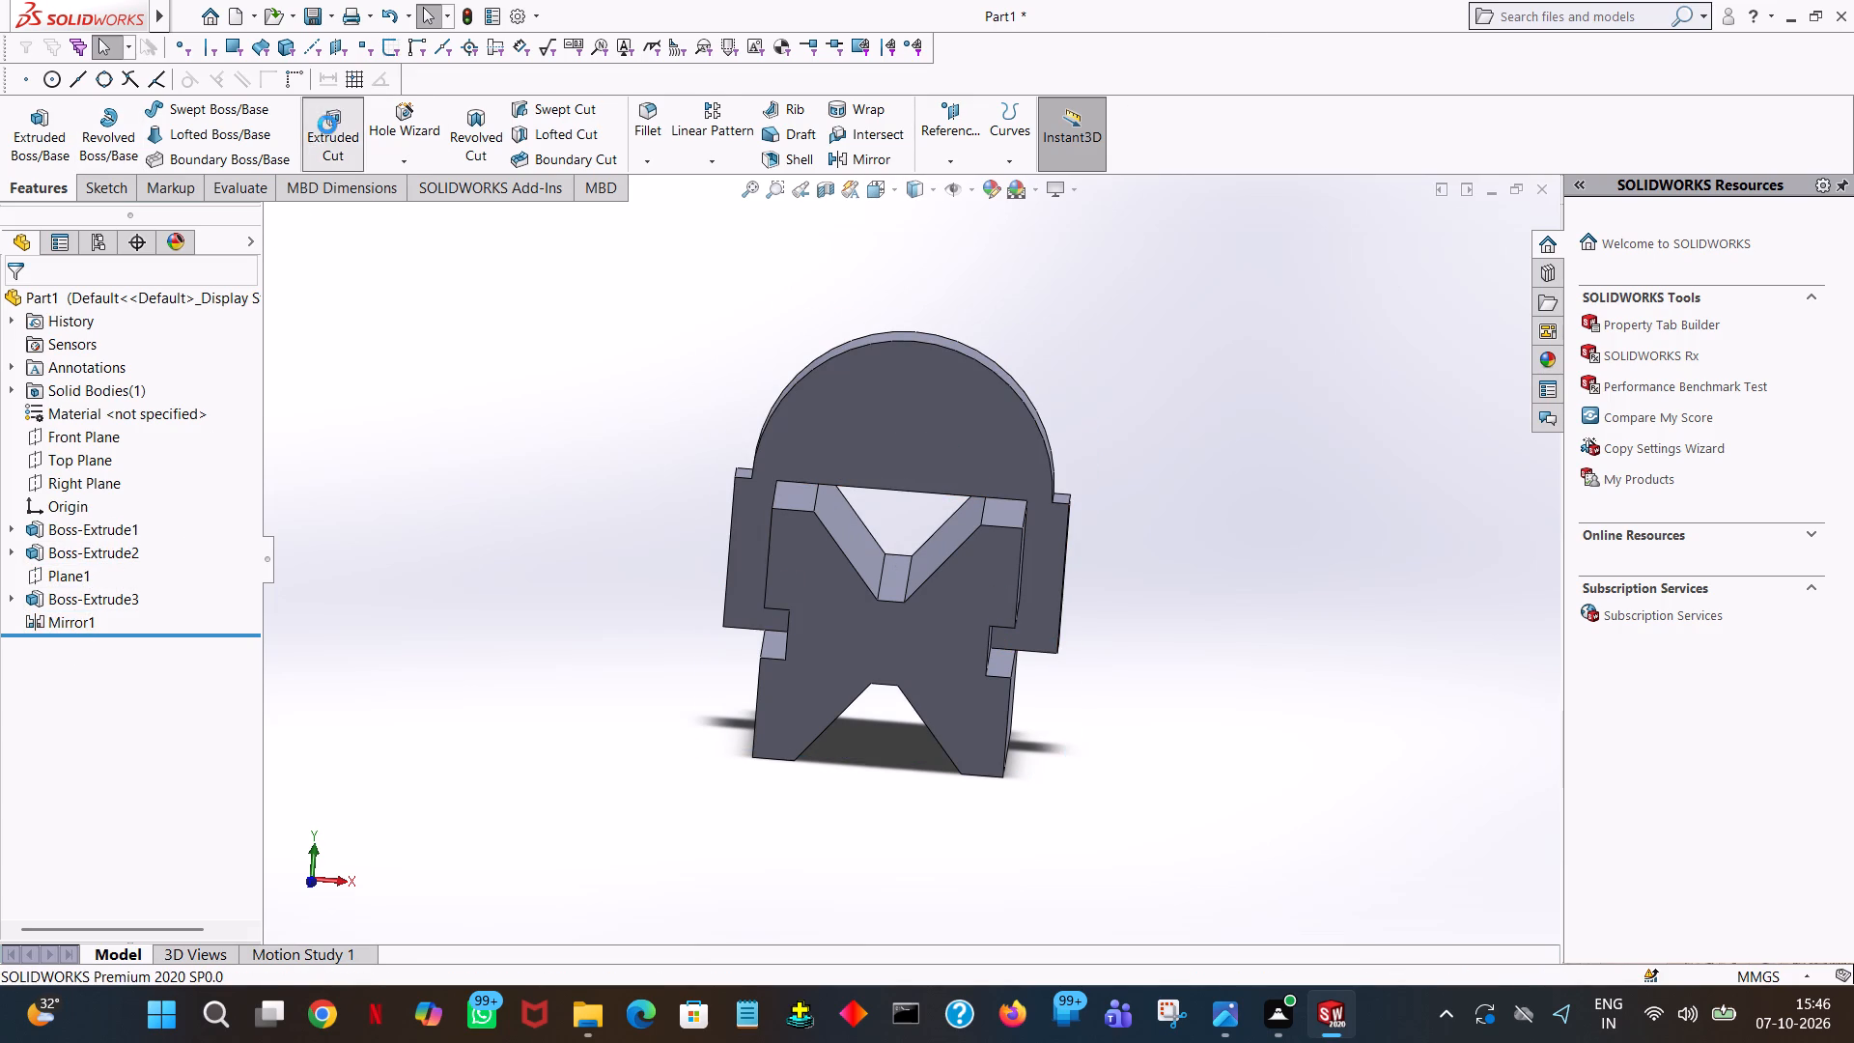
pyautogui.click(816, 353)
pyautogui.click(858, 396)
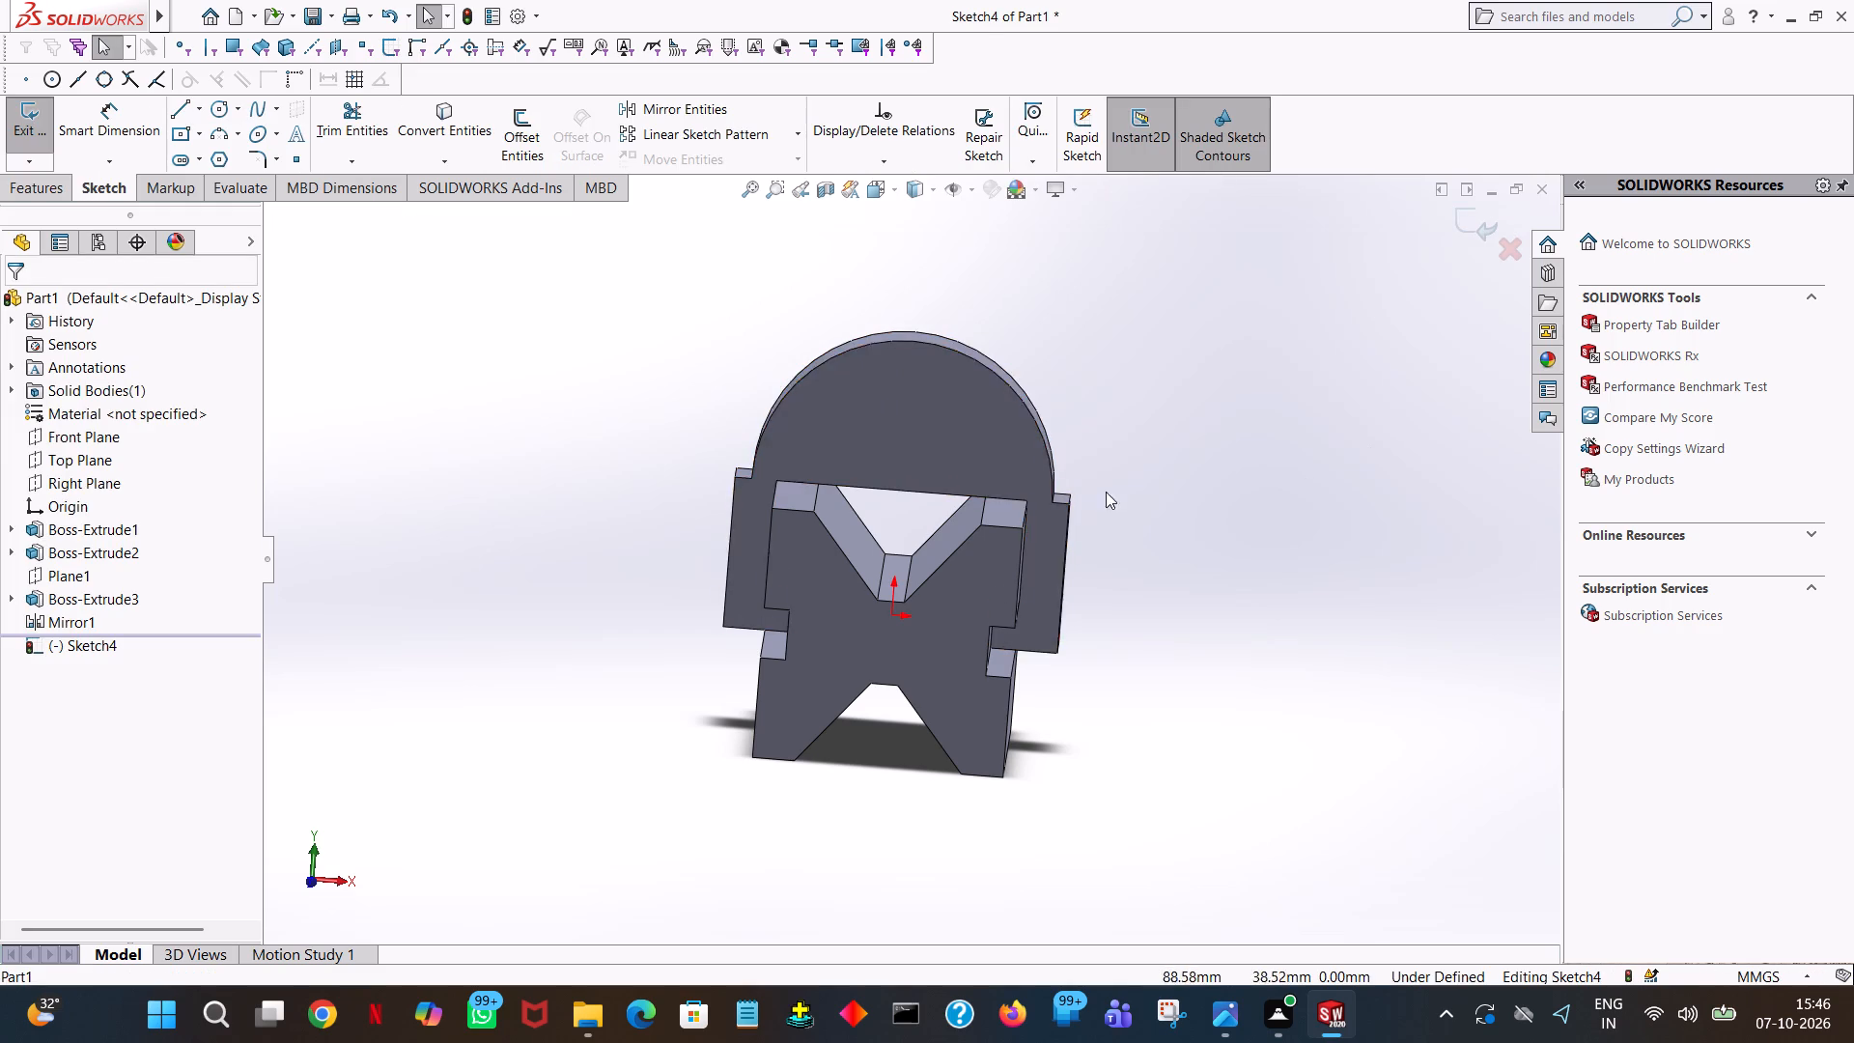
pyautogui.press('space')
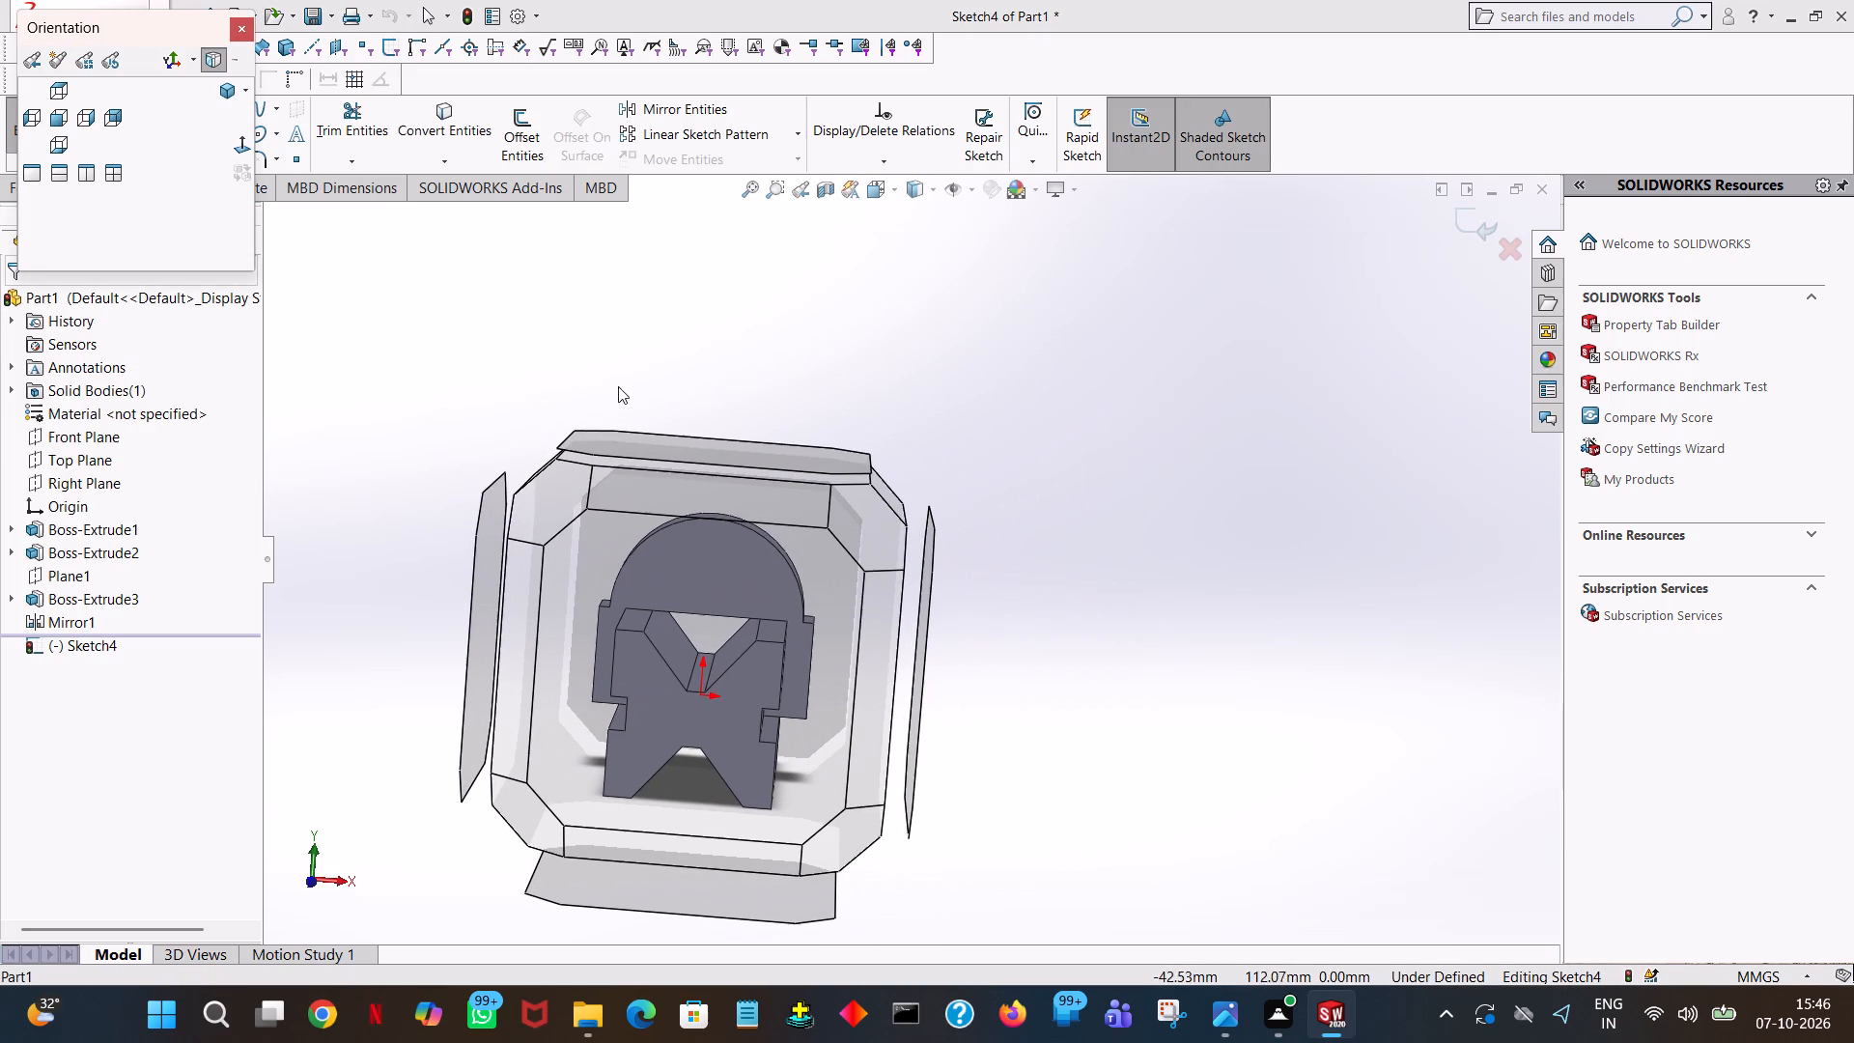
pyautogui.click(244, 146)
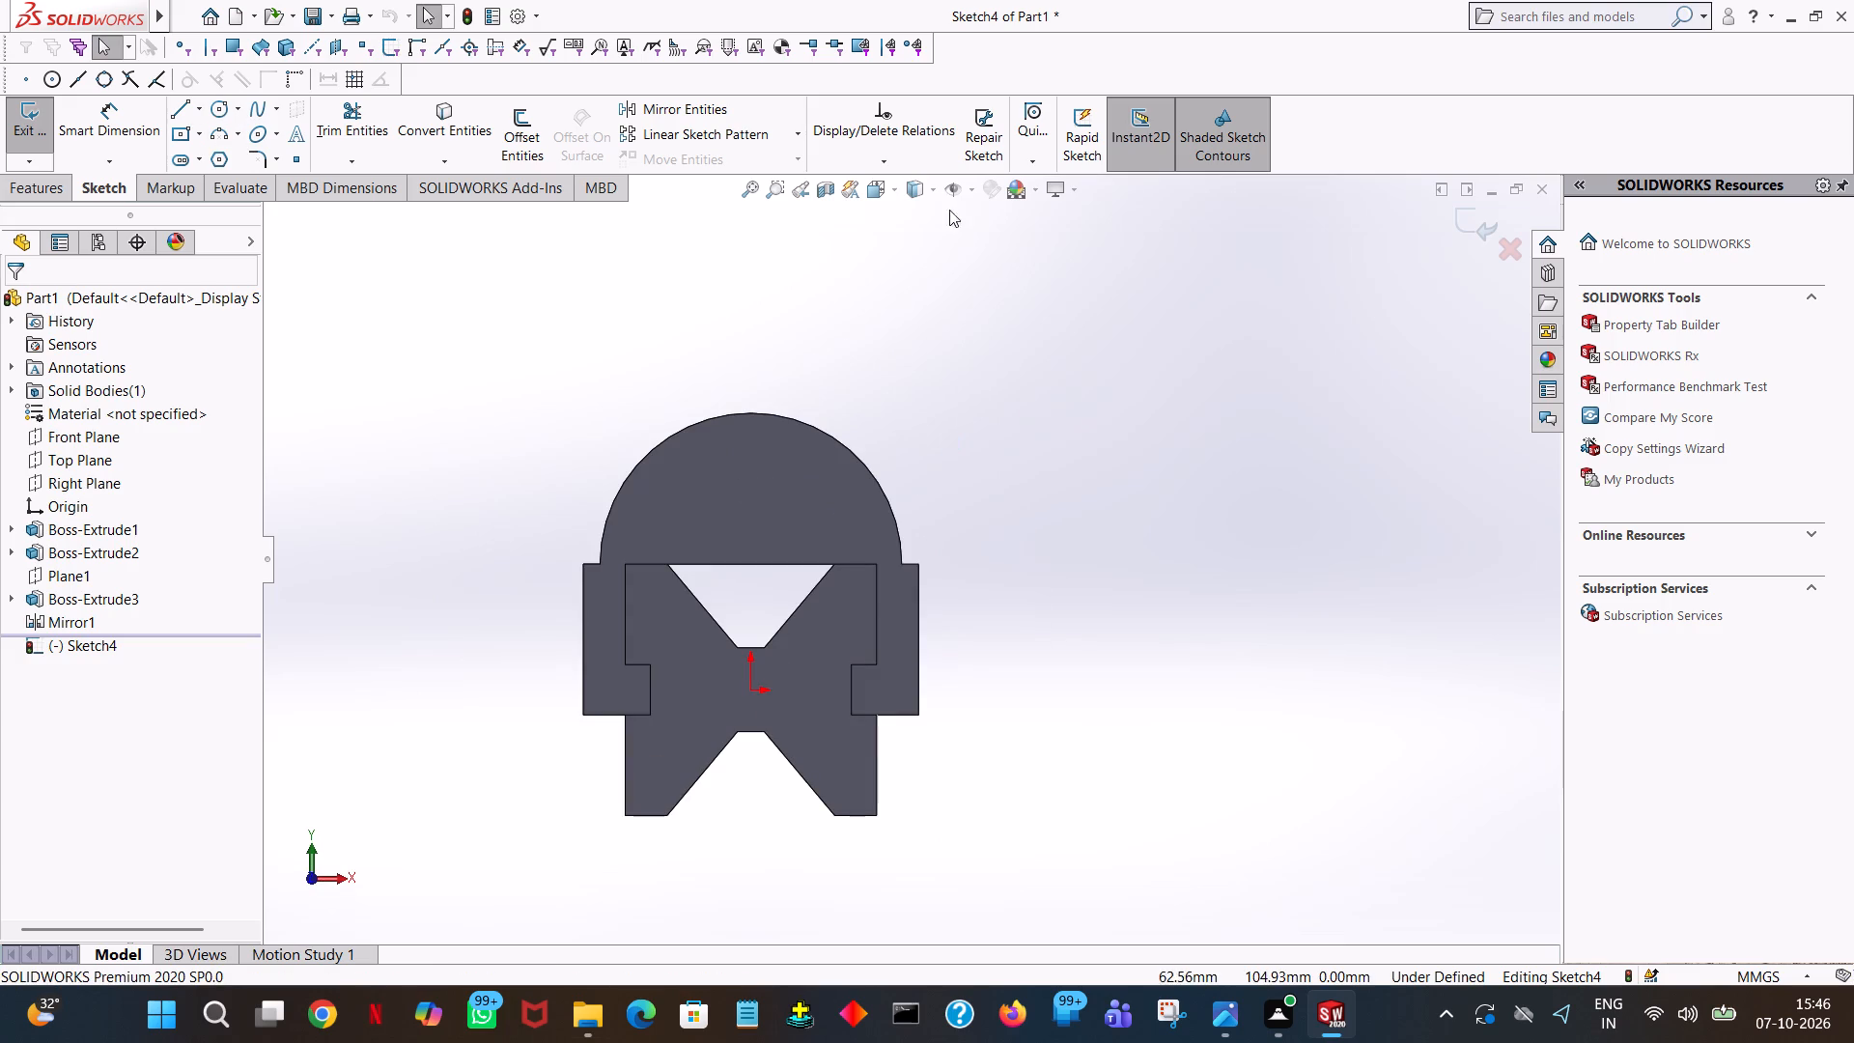
pyautogui.click(217, 111)
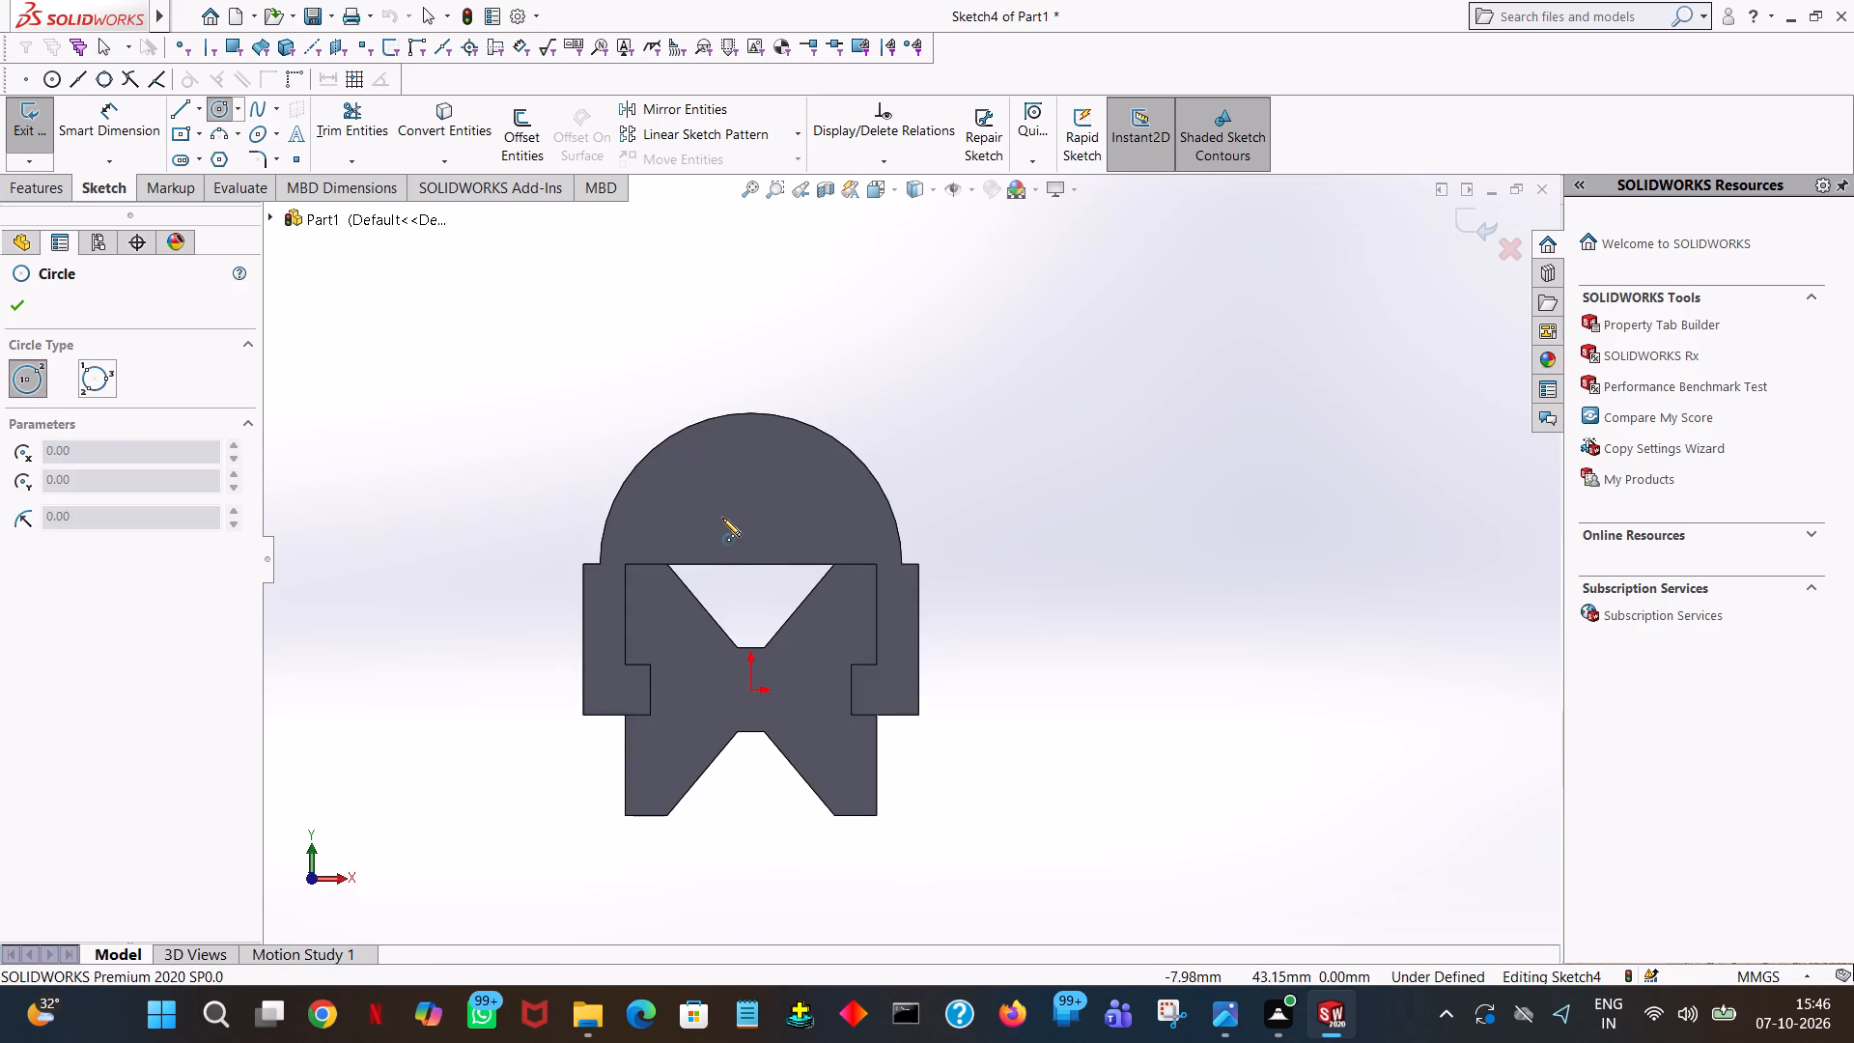
pyautogui.click(752, 563)
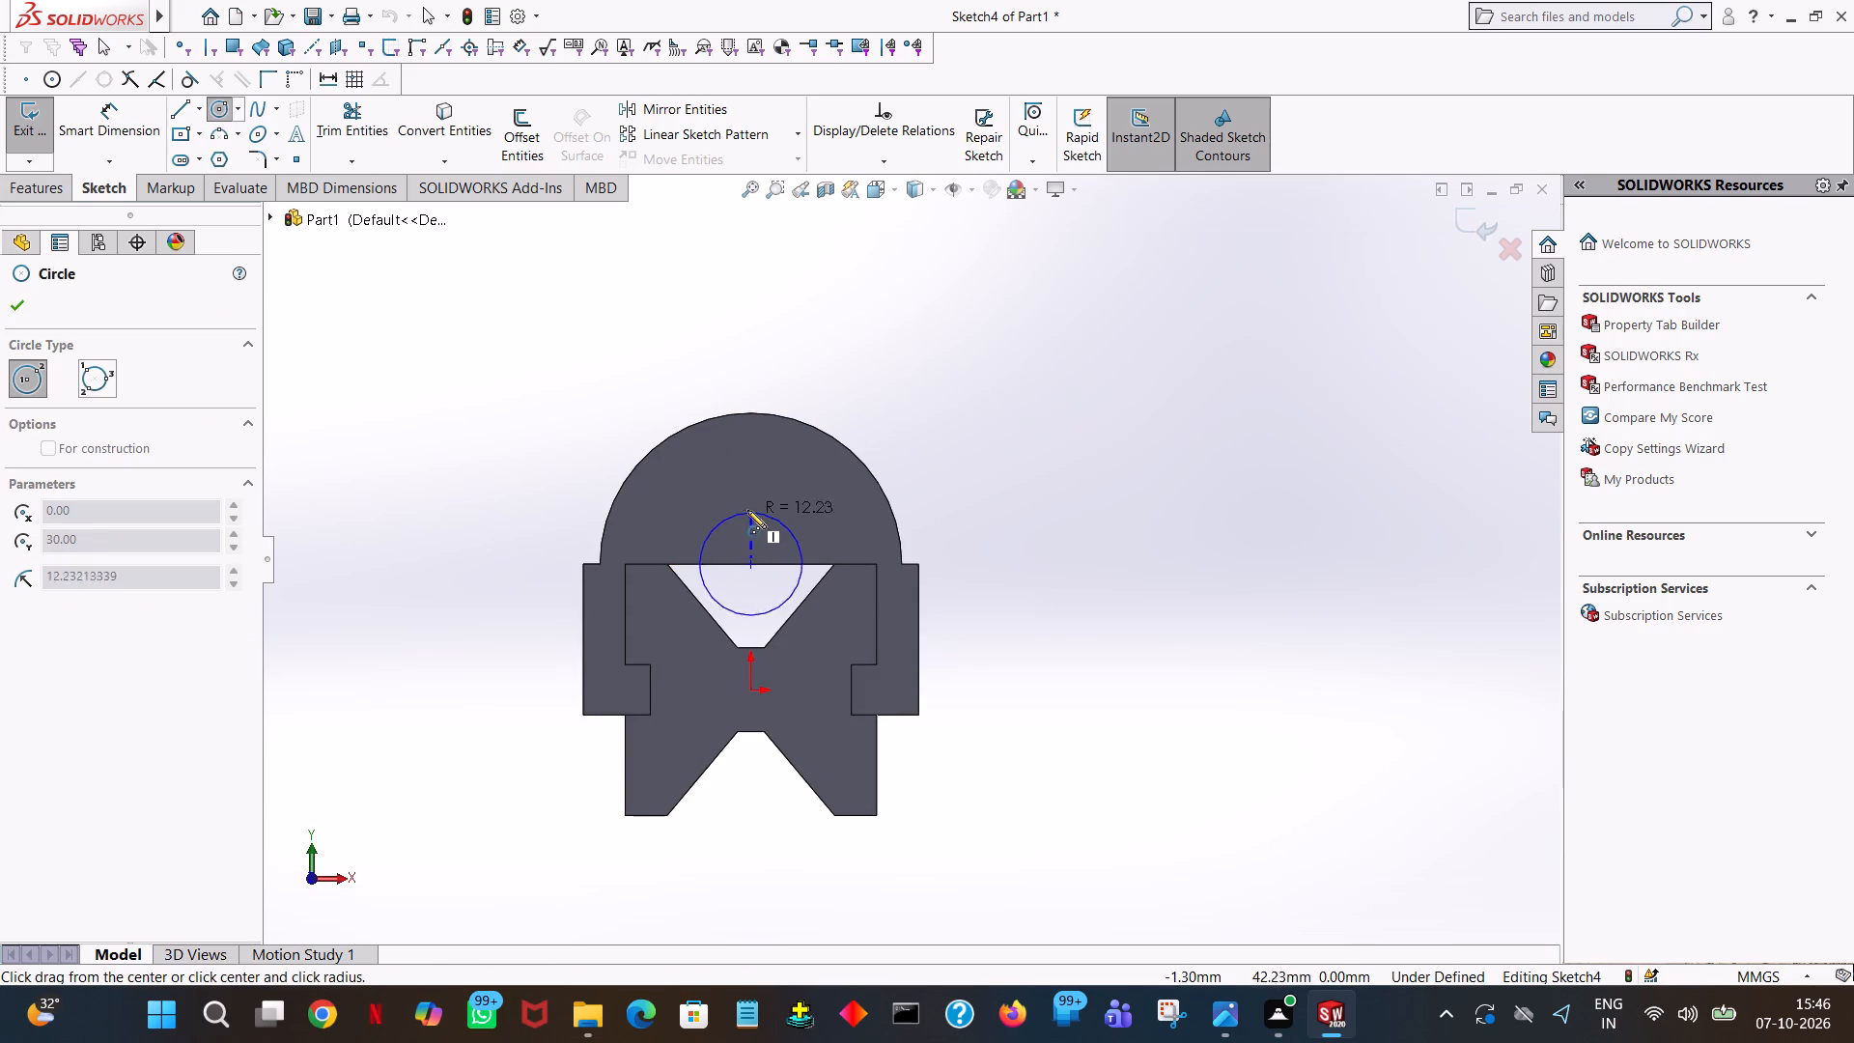
pyautogui.click(751, 487)
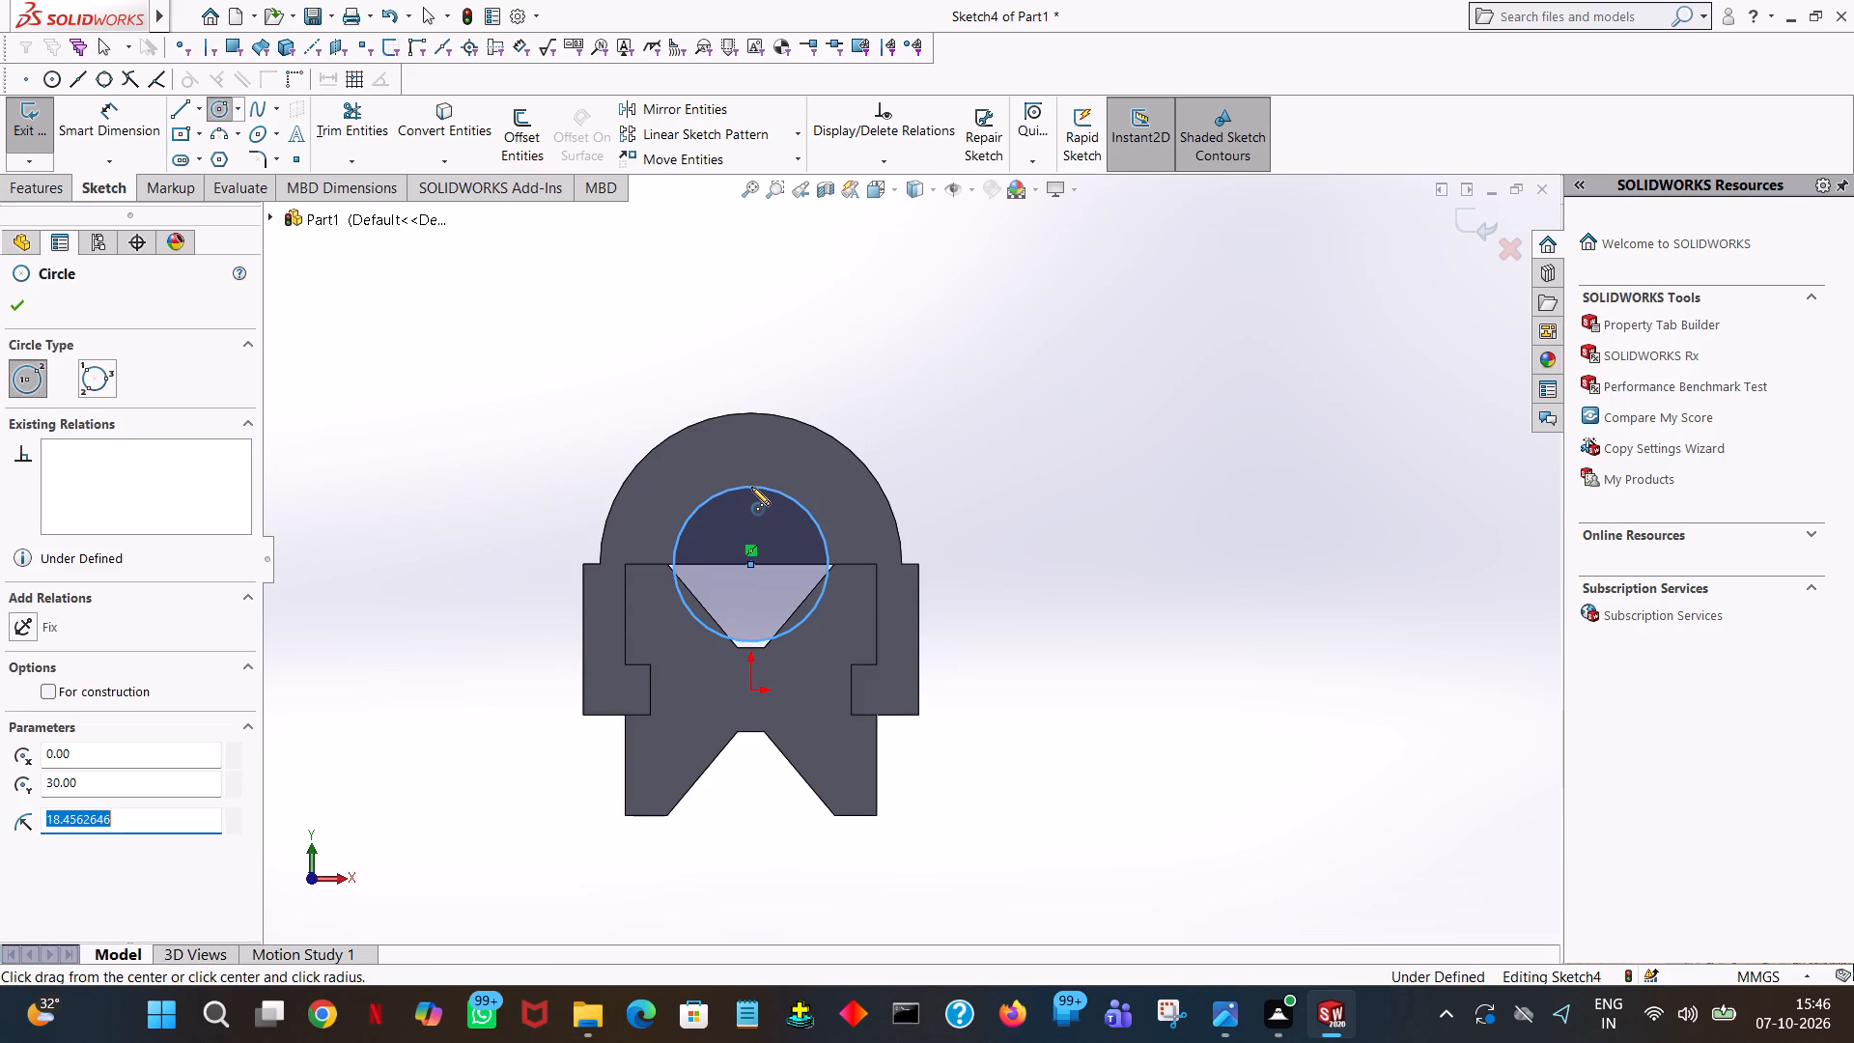
pyautogui.write('24')
pyautogui.press('Return')
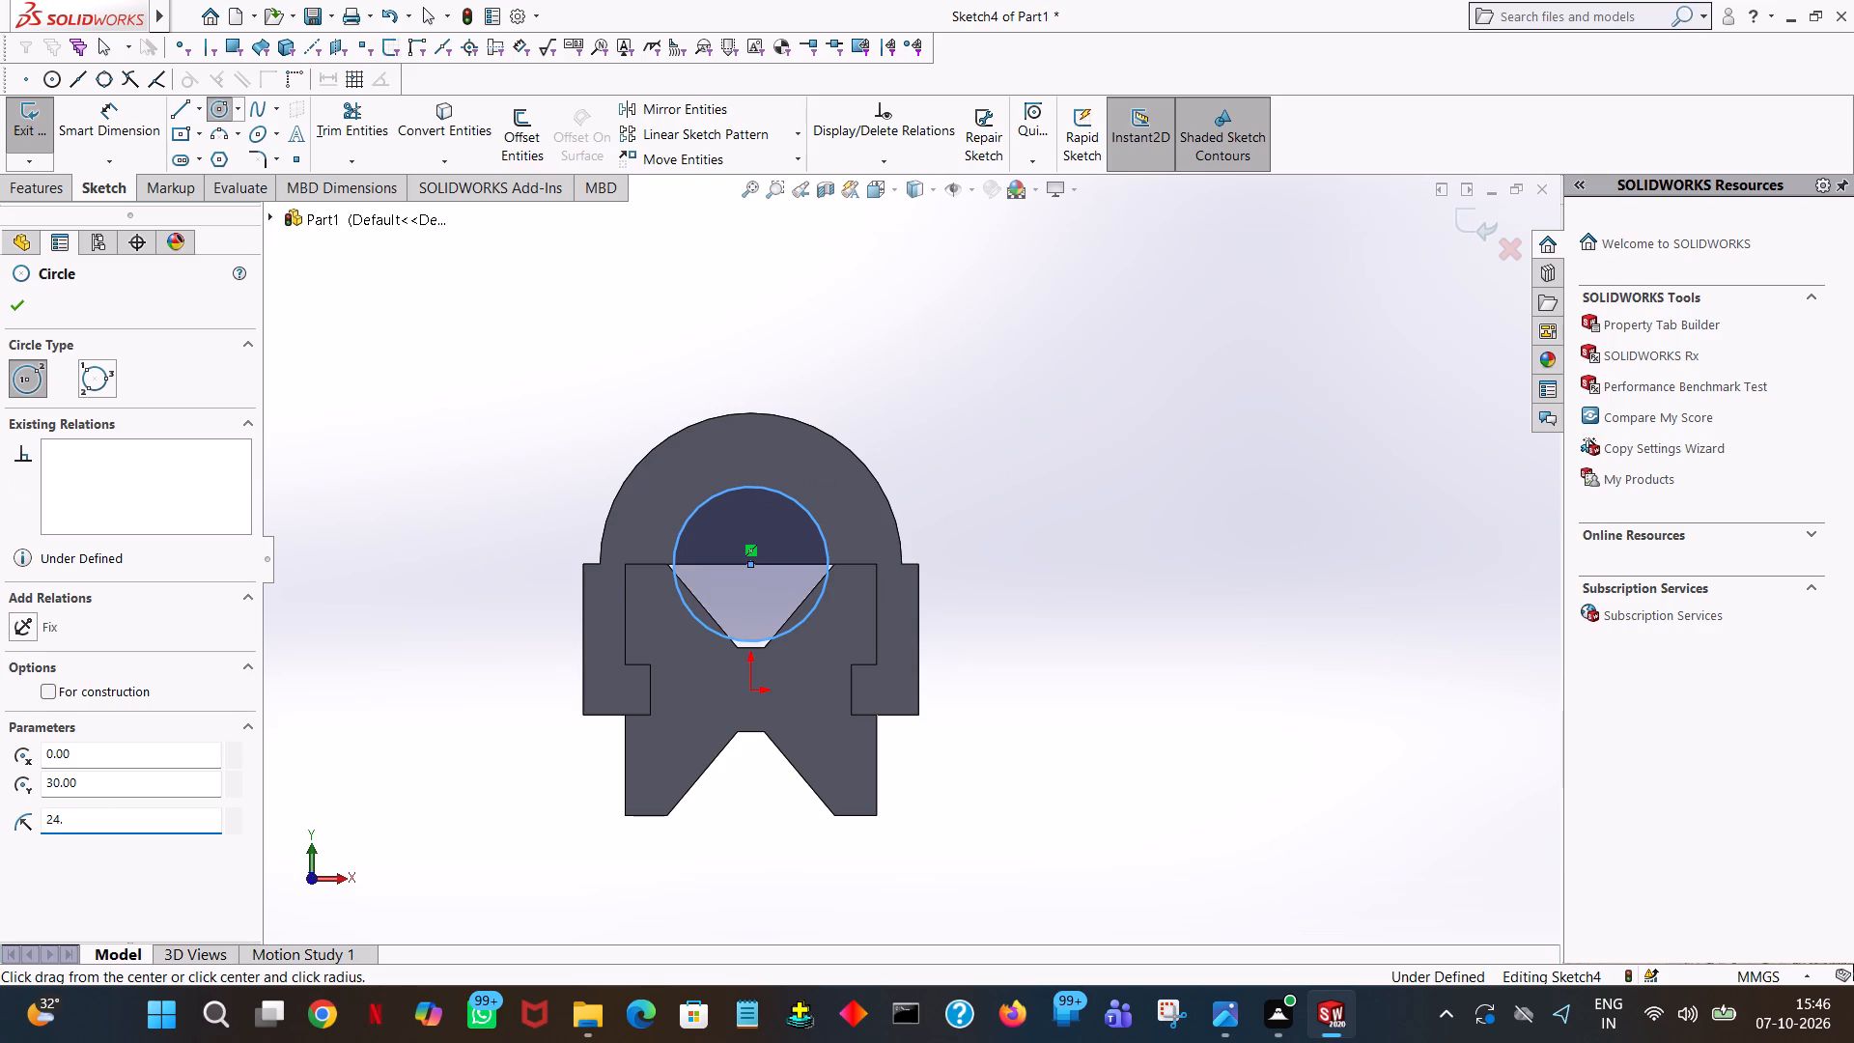
pyautogui.click(12, 305)
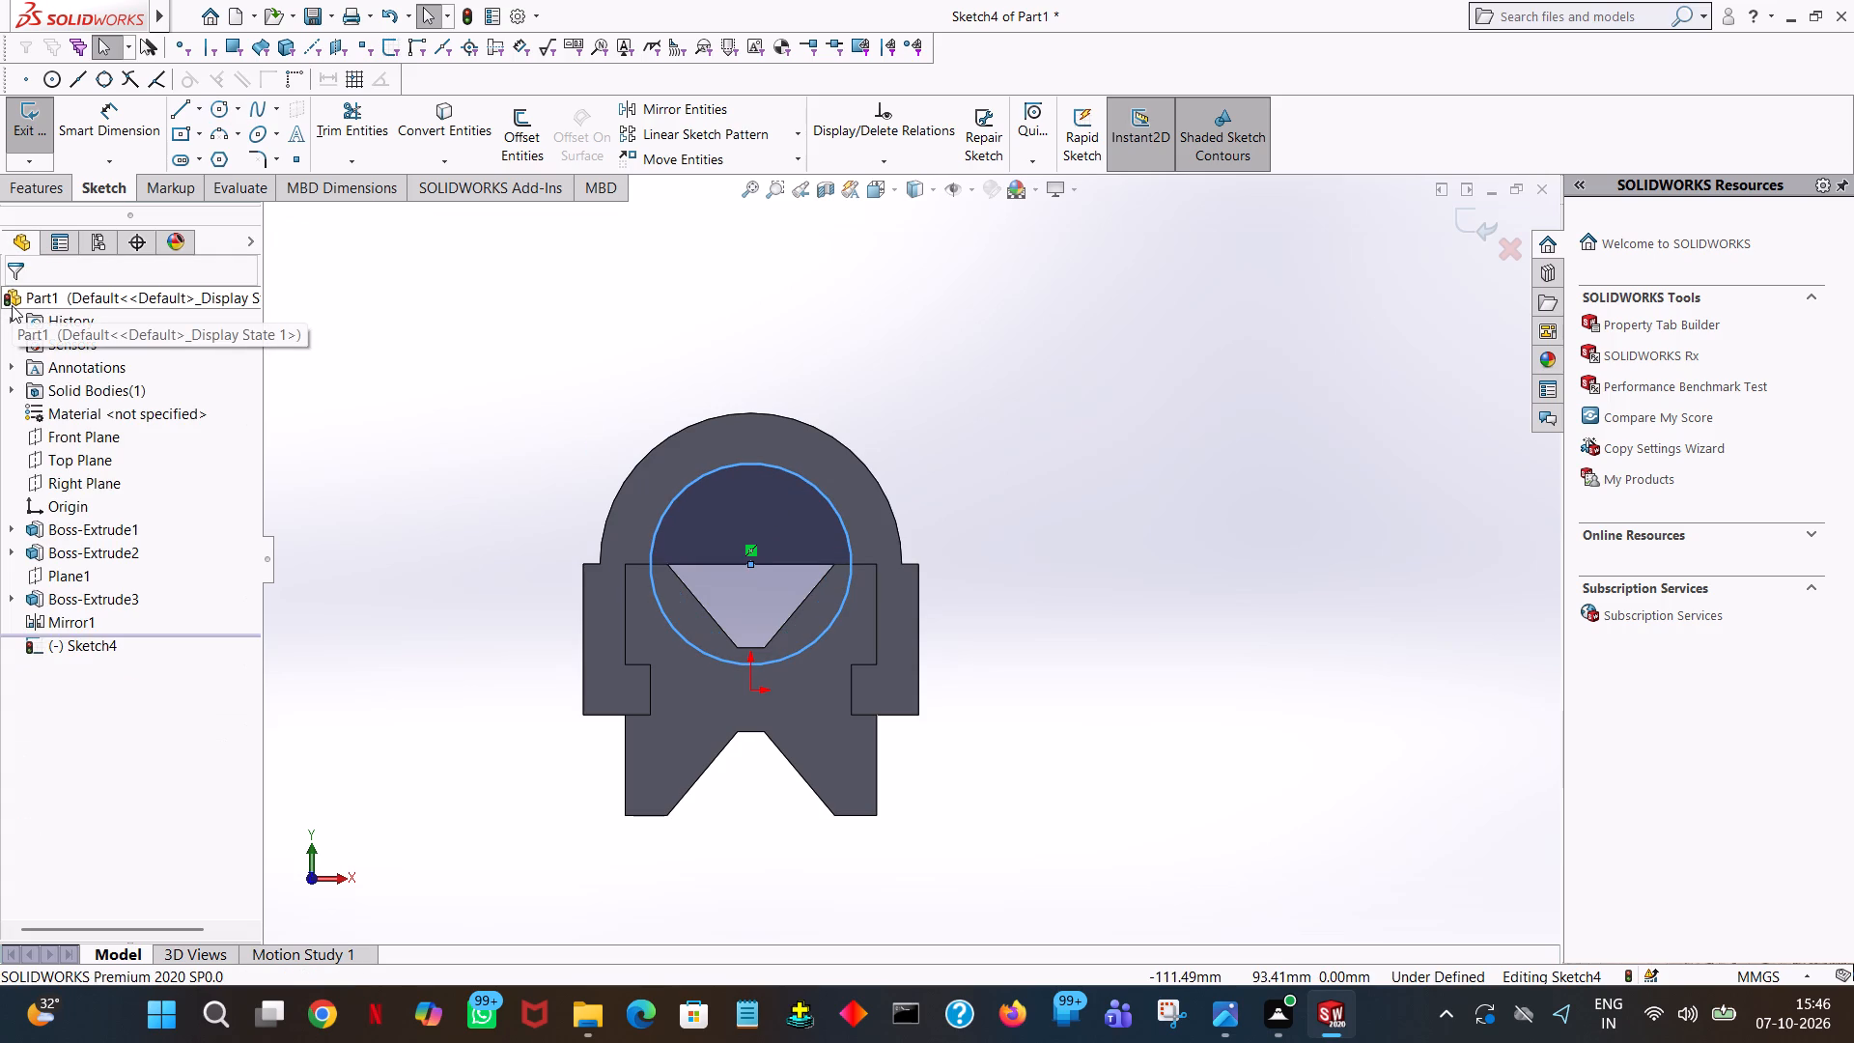
# Draw a 48 mm horizontal line across the circle's diameter and trim away the lower half of the circle.
pyautogui.click(172, 108)
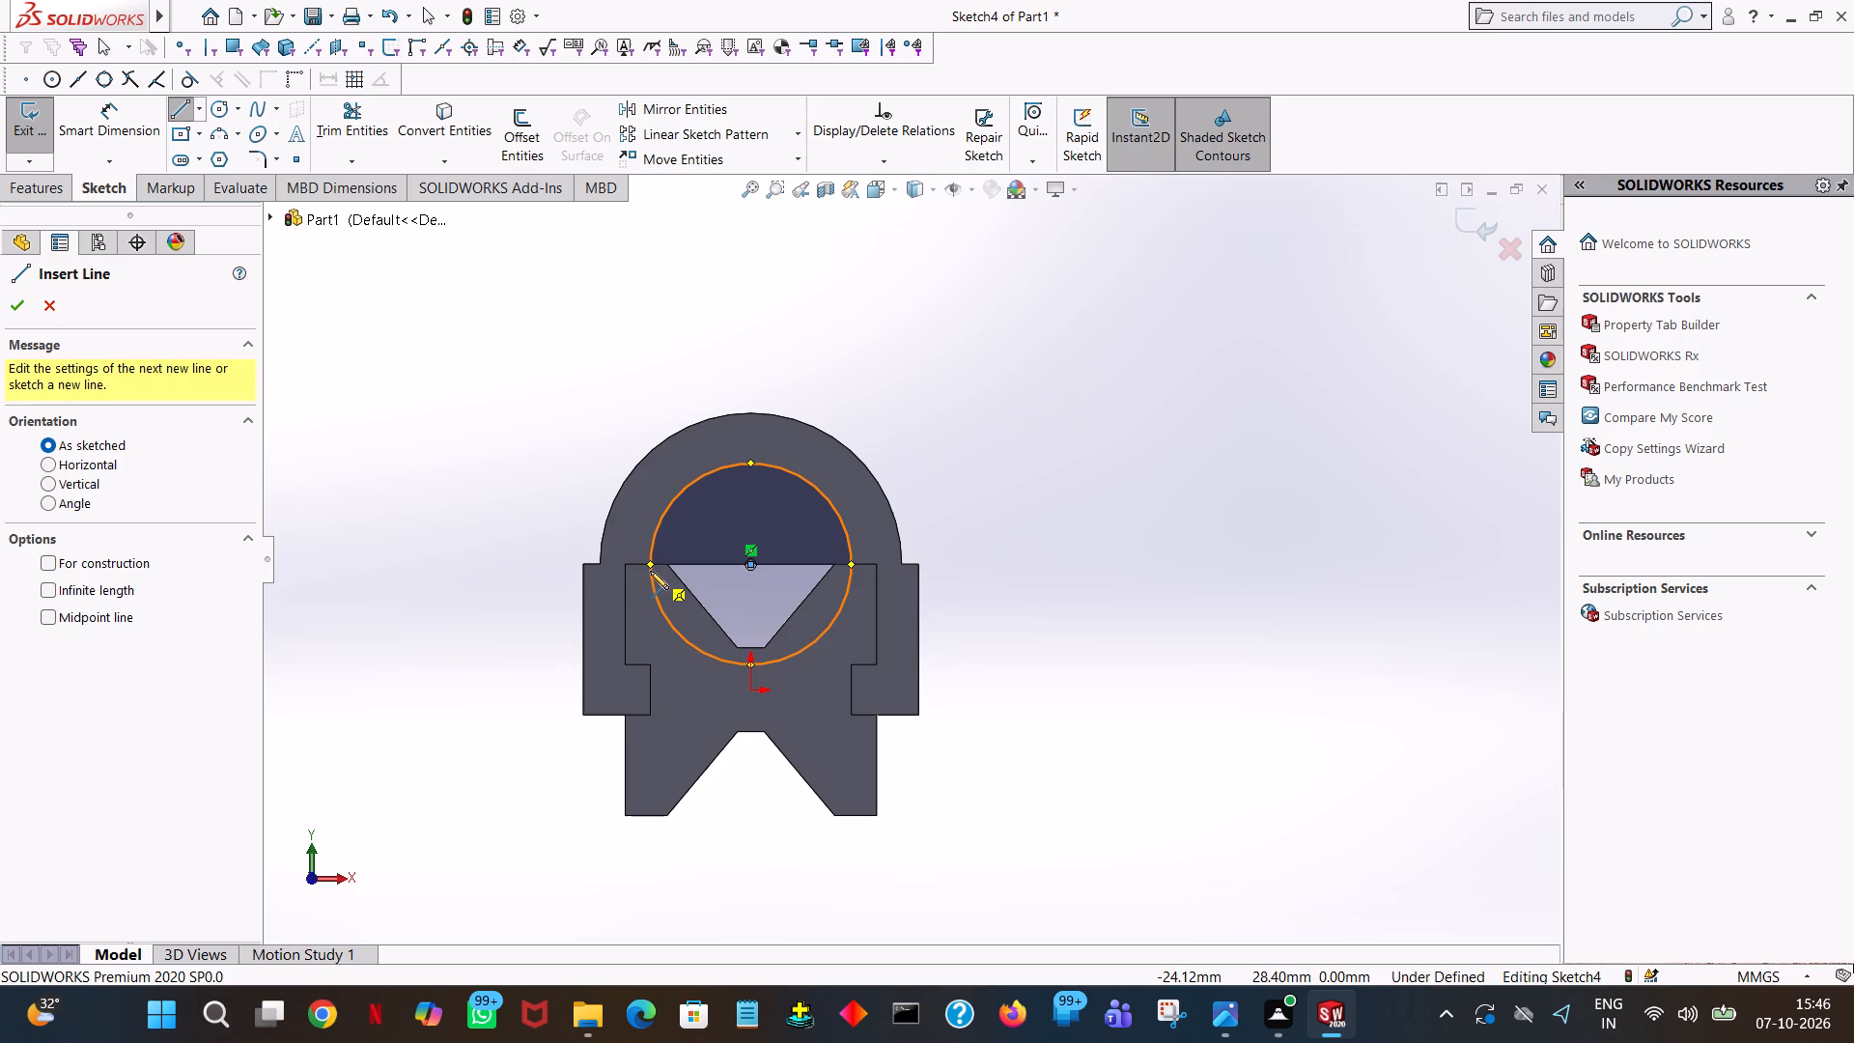
pyautogui.click(649, 564)
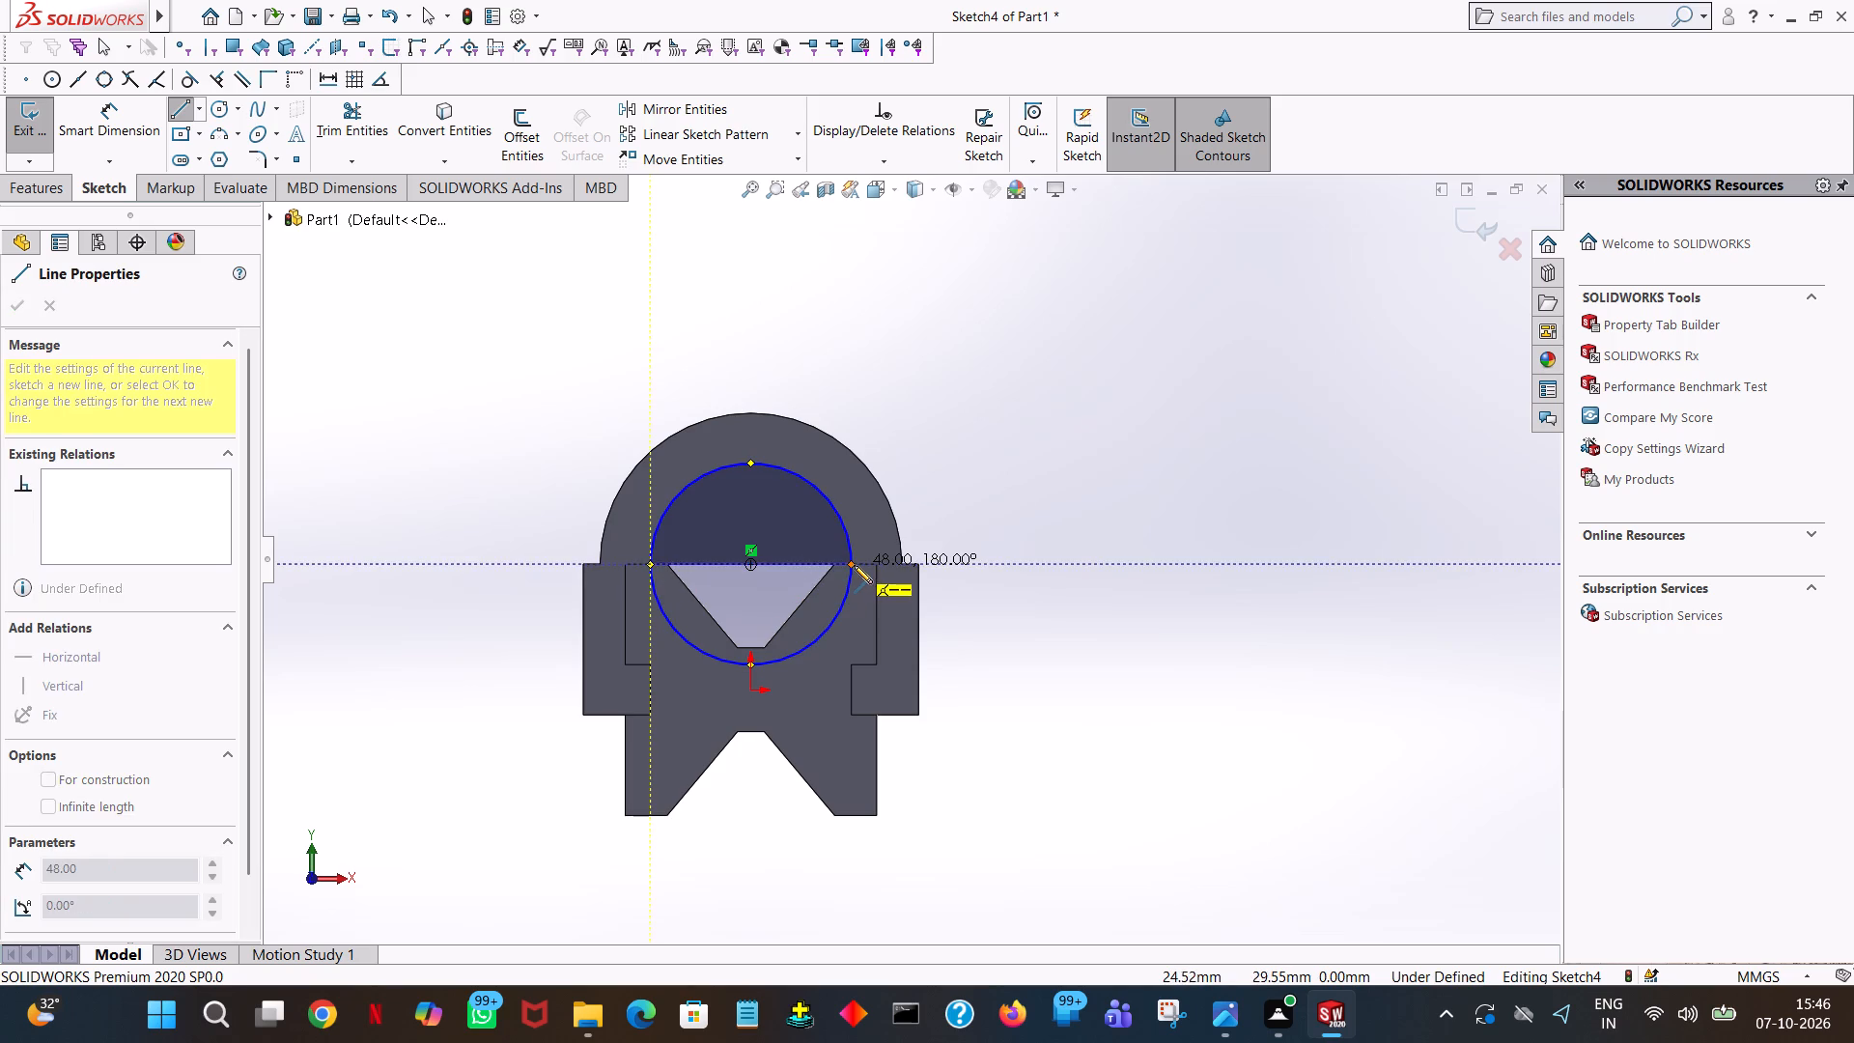
pyautogui.click(854, 565)
pyautogui.rightClick(854, 565)
pyautogui.click(945, 579)
pyautogui.click(359, 130)
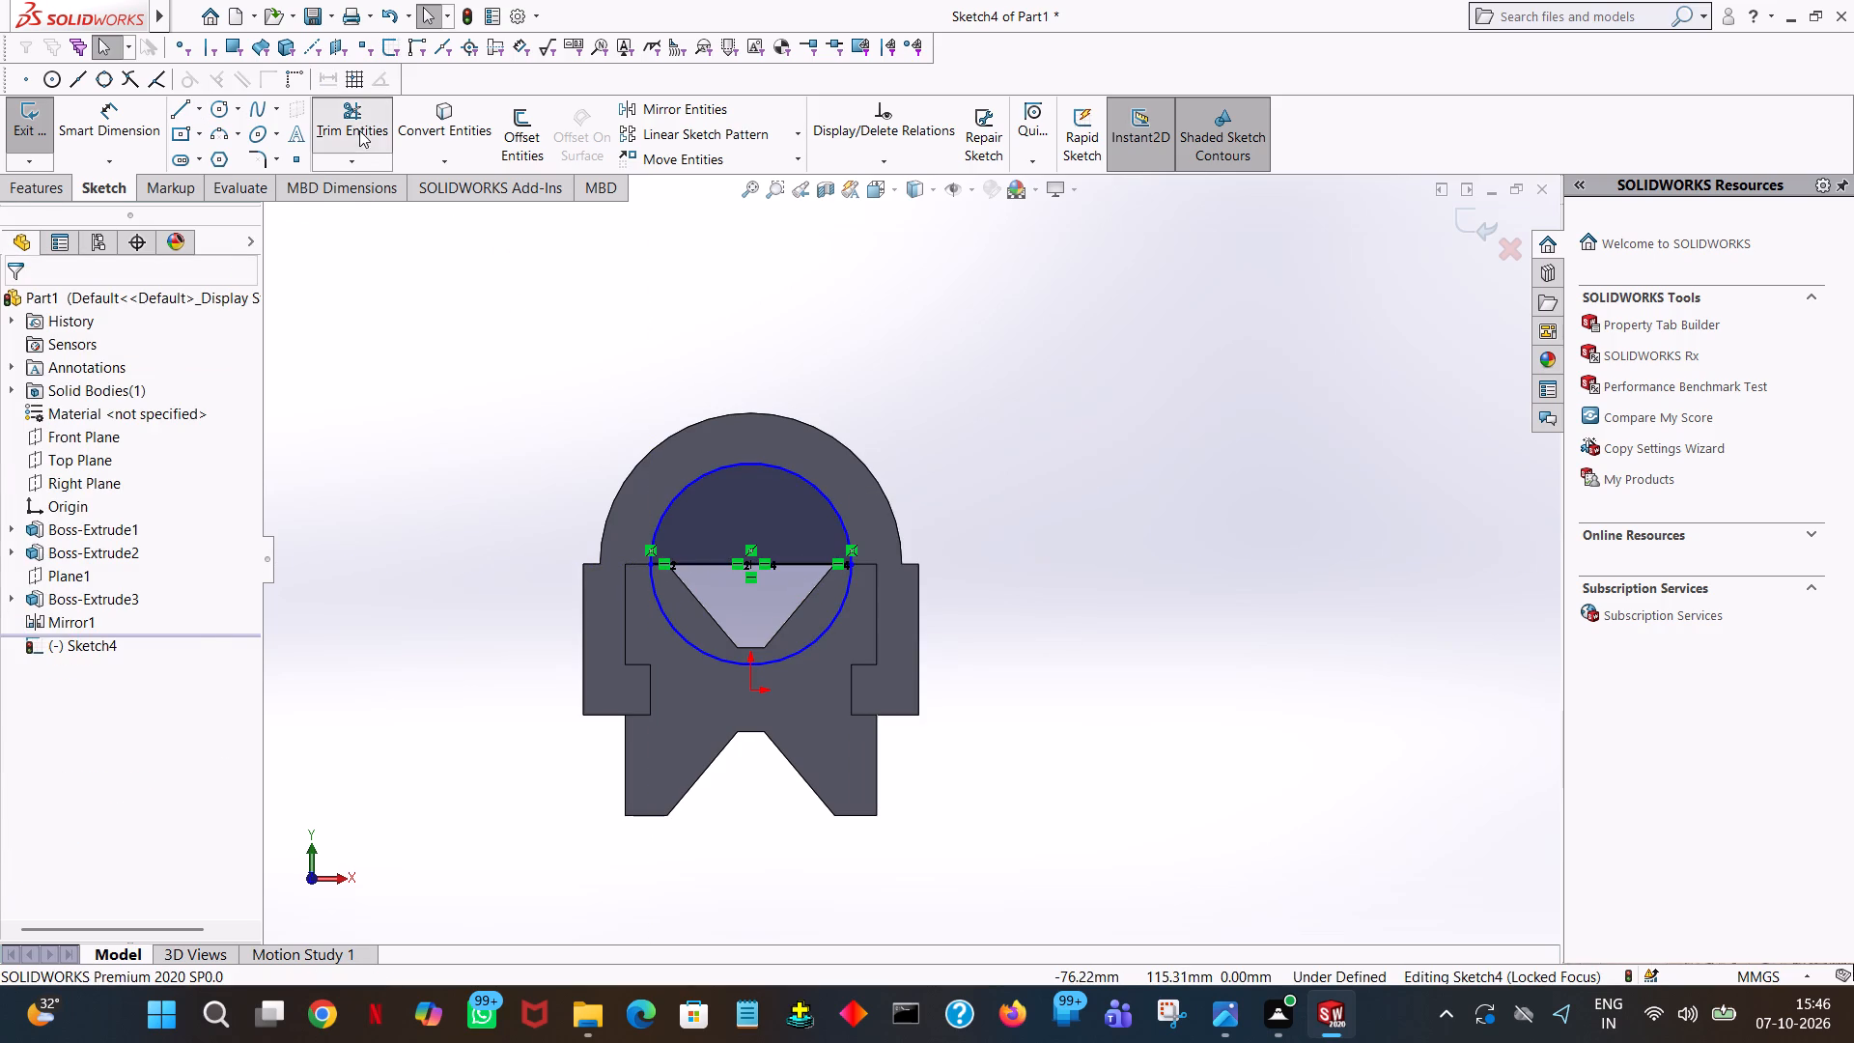
pyautogui.click(665, 619)
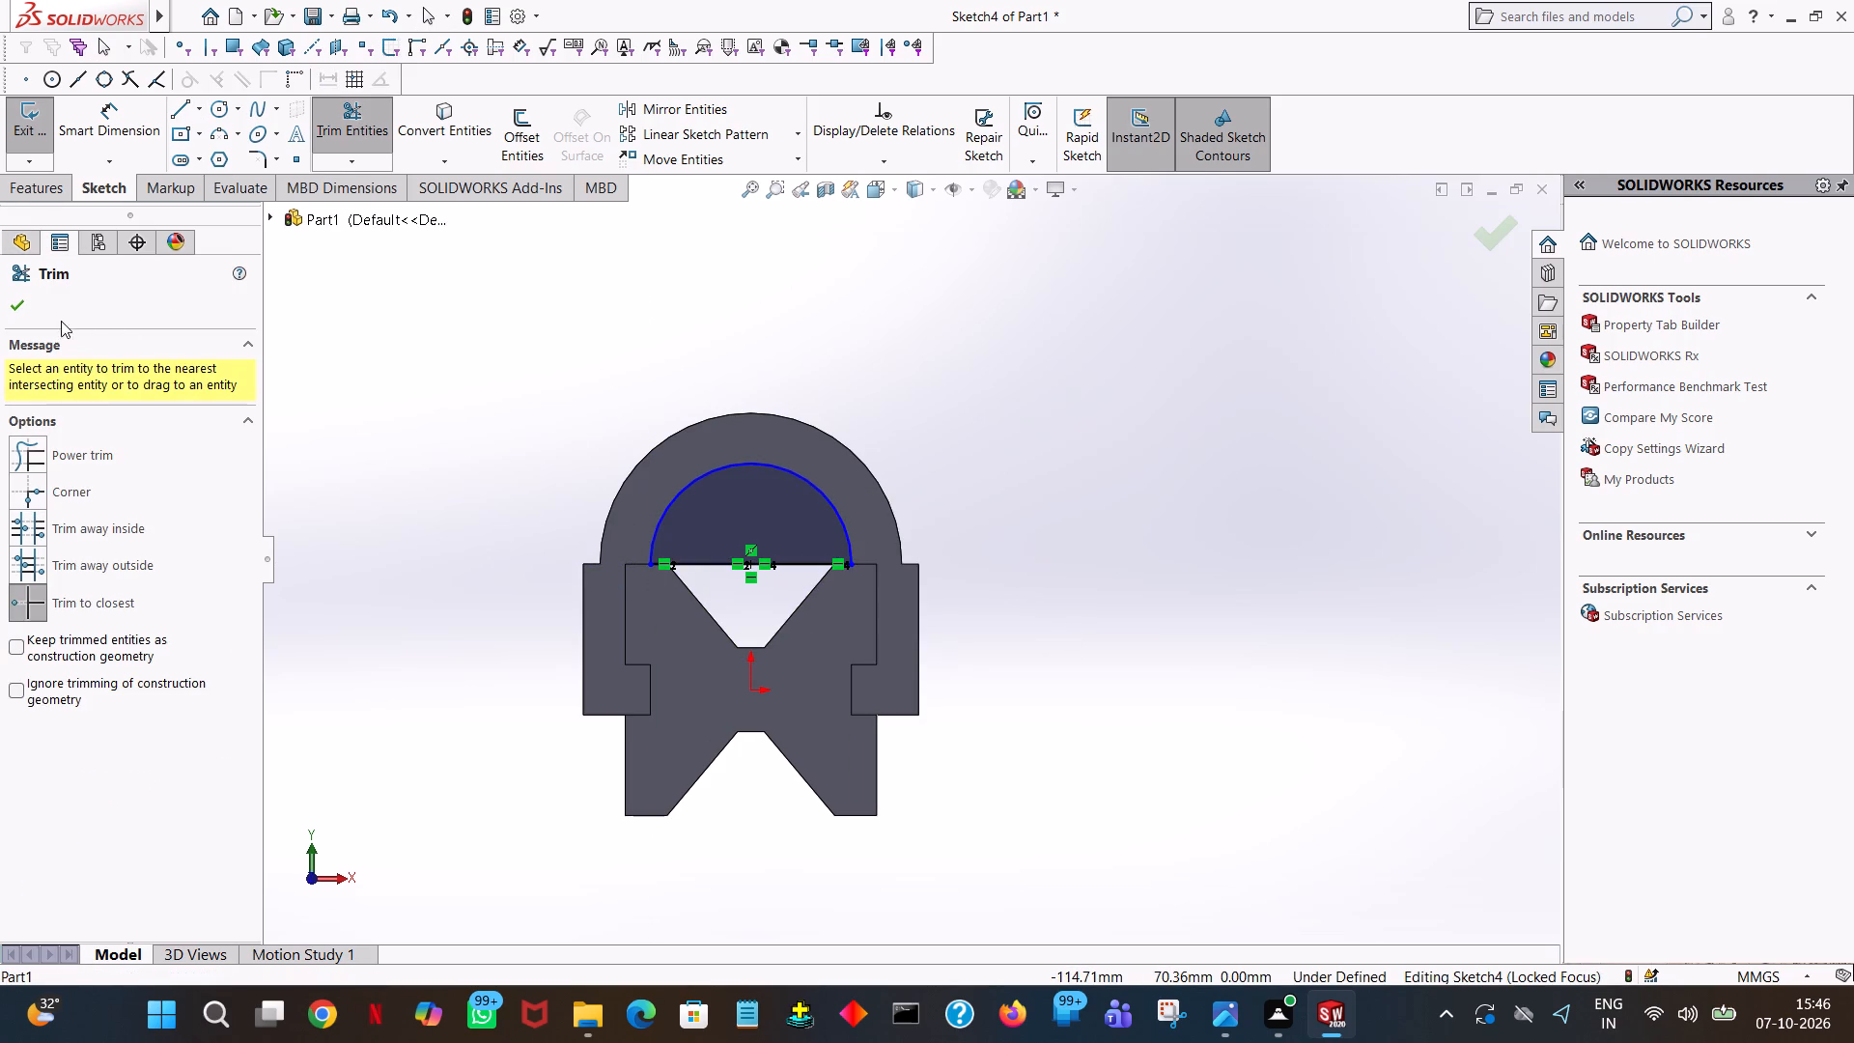
pyautogui.click(12, 310)
# Cut the semicircle profile through the arch with a 73 mm blind extruded cut.
pyautogui.click(20, 191)
pyautogui.click(341, 133)
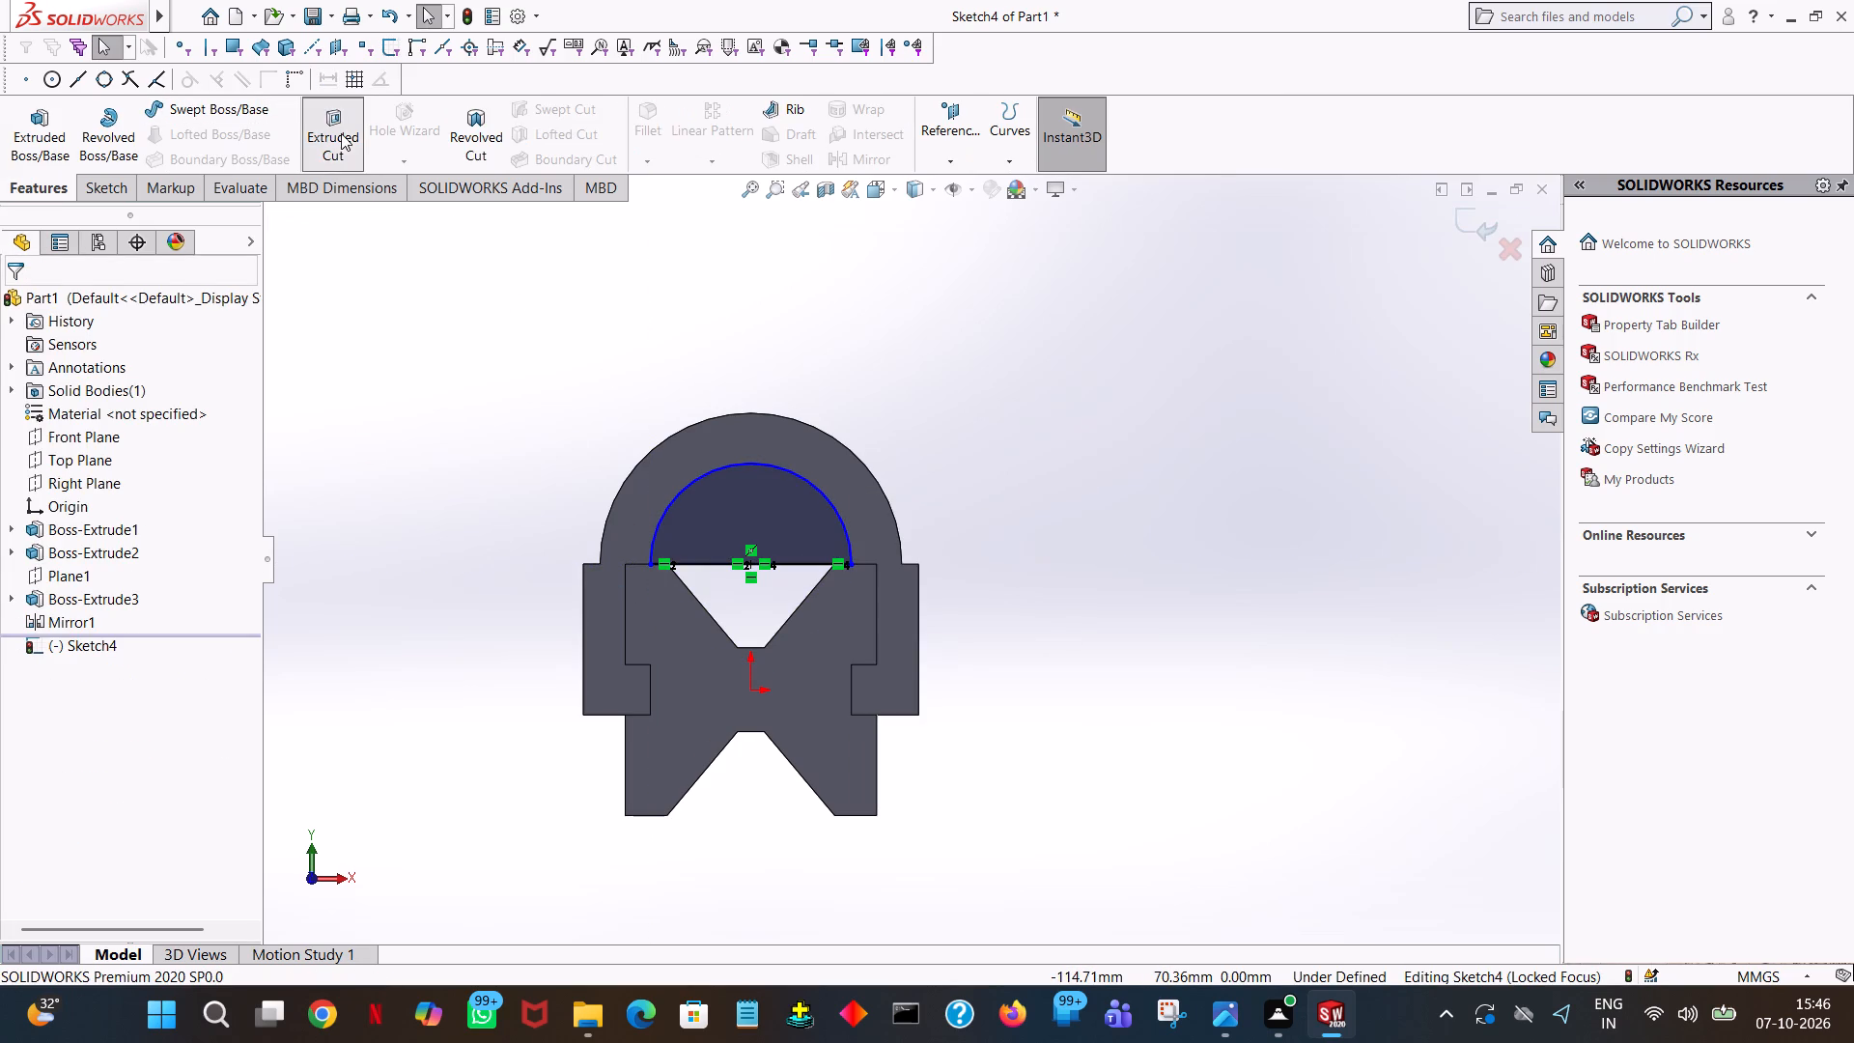
pyautogui.moveTo(824, 286); pyautogui.dragTo(600, 361, button='middle')
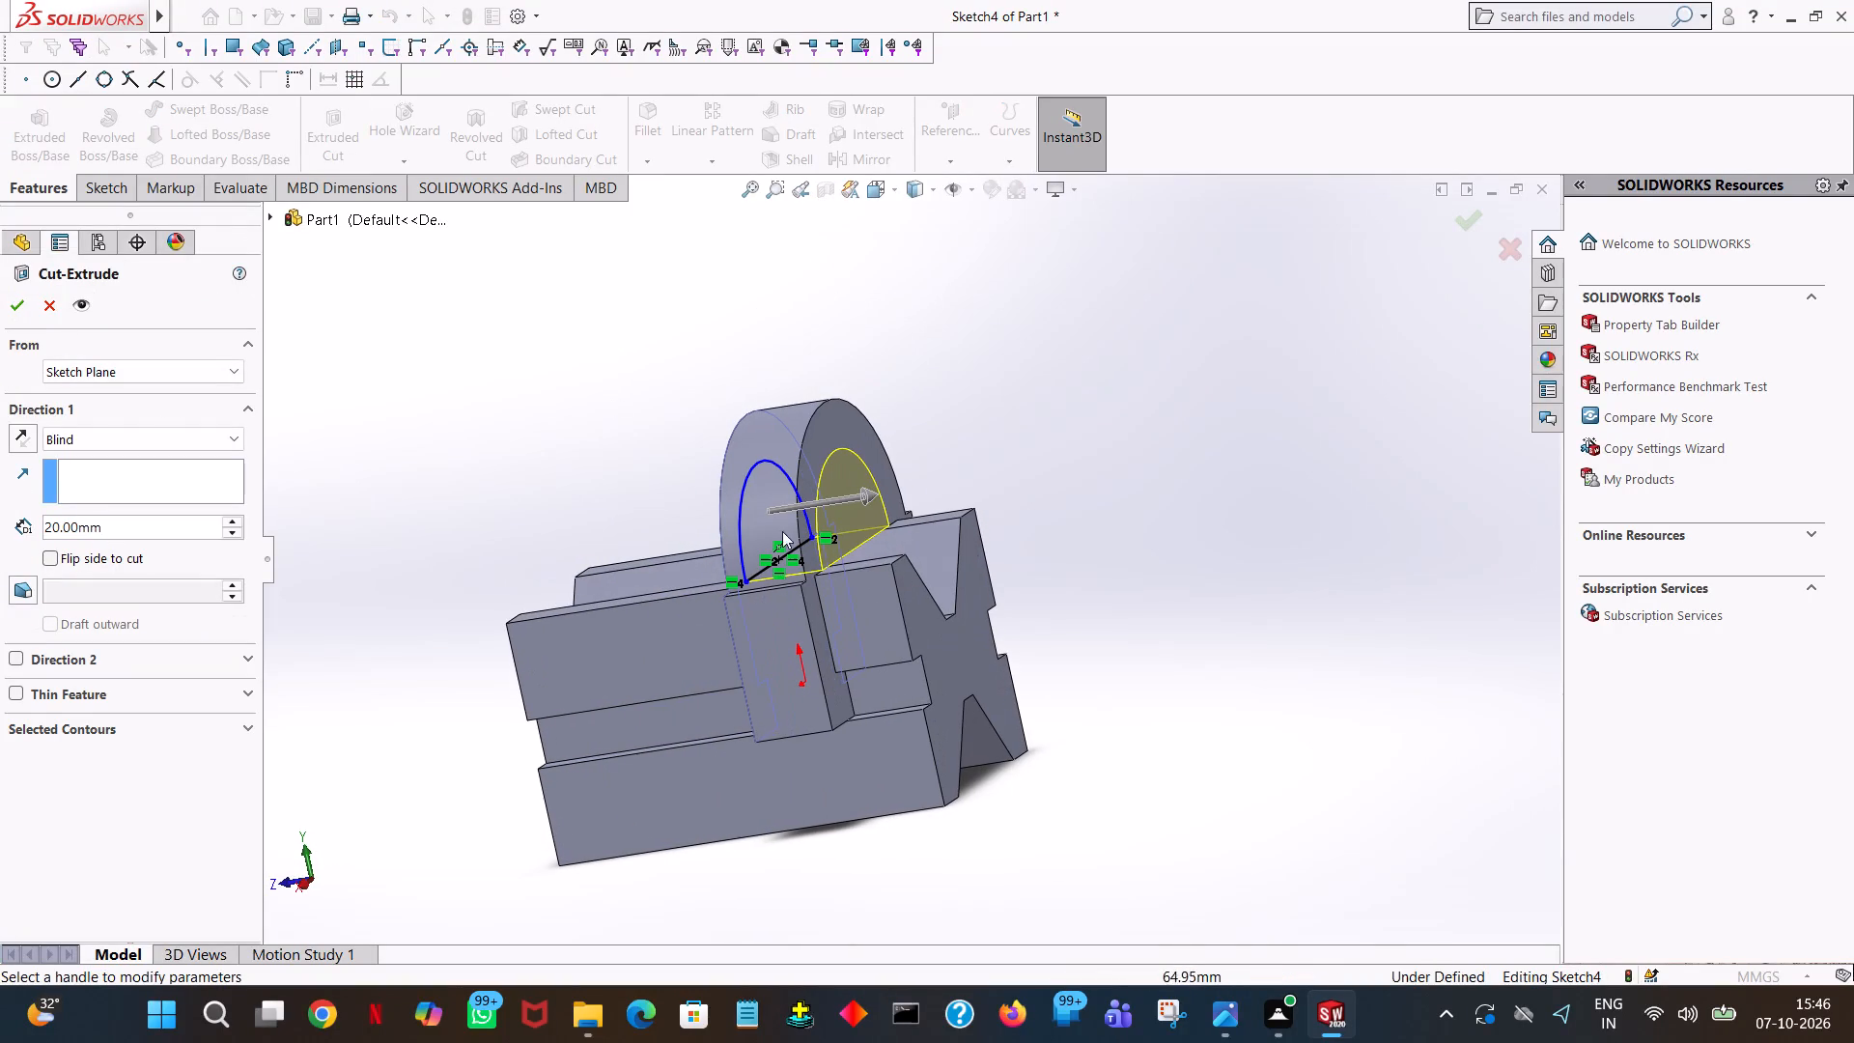
pyautogui.moveTo(869, 497); pyautogui.dragTo(1051, 465)
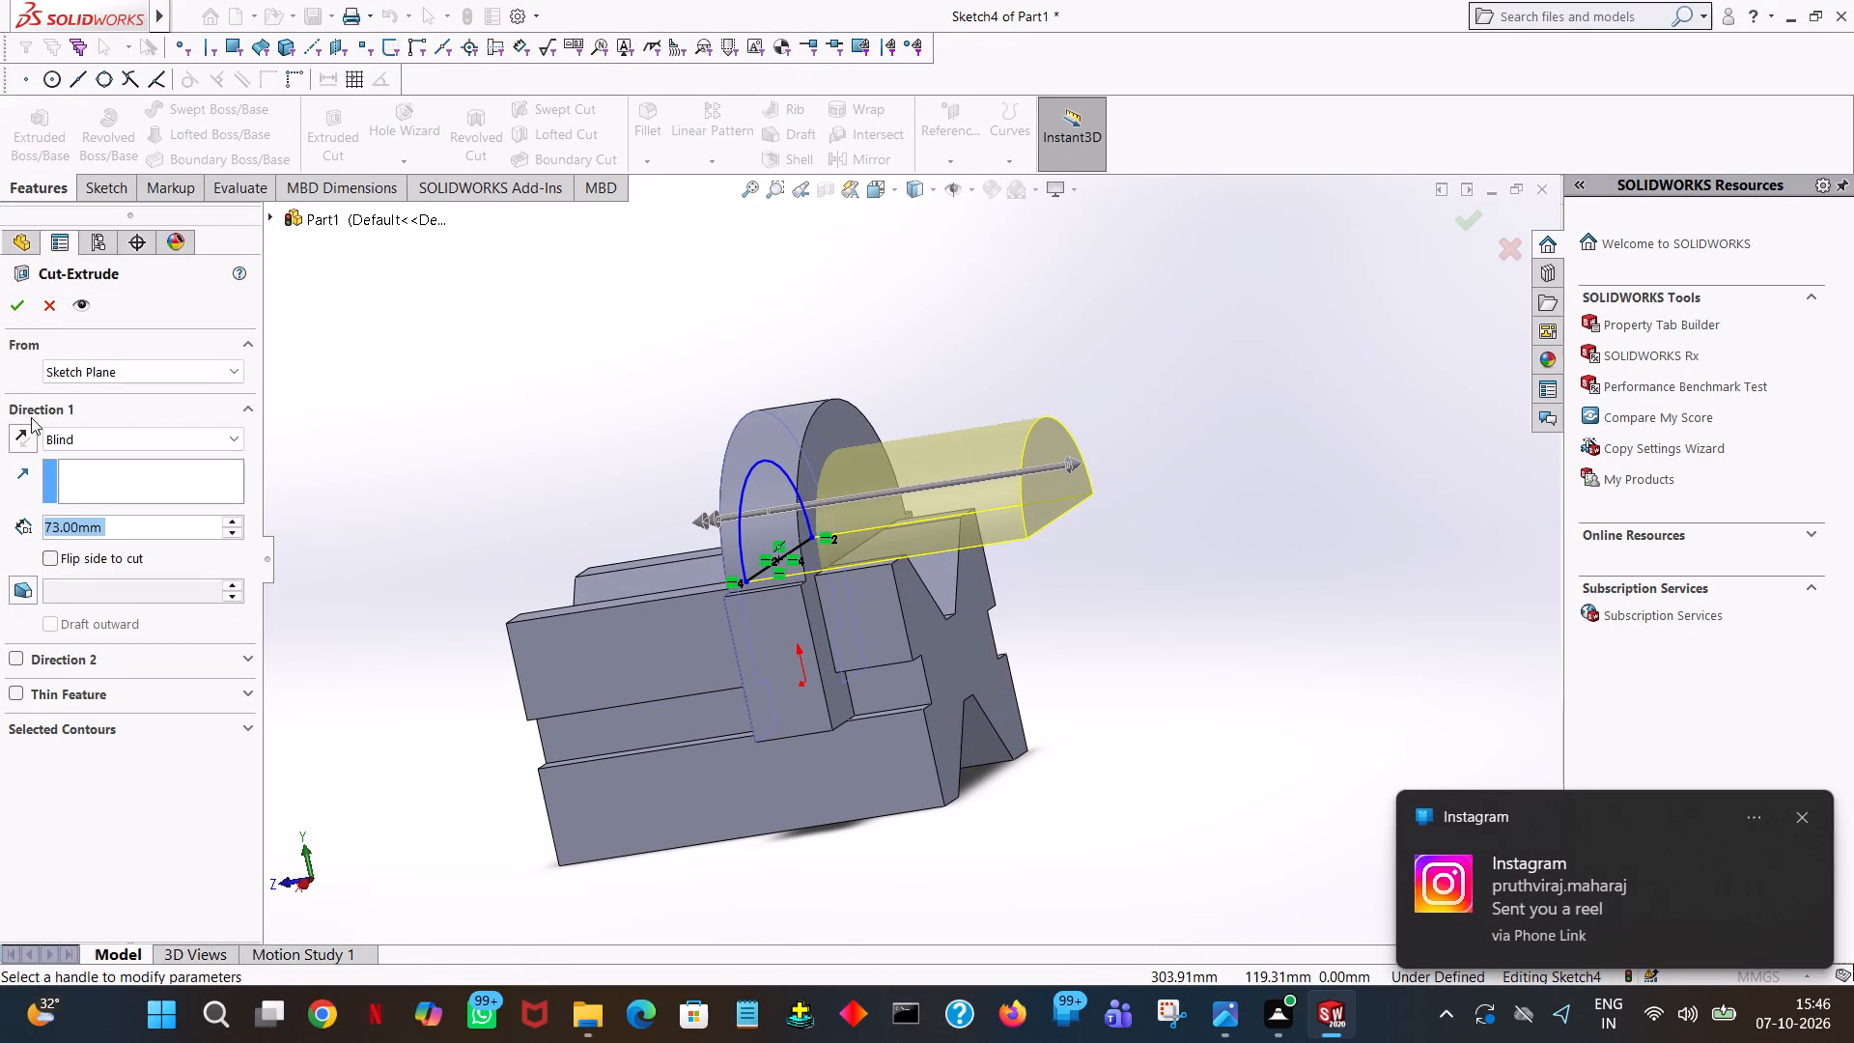
pyautogui.click(27, 302)
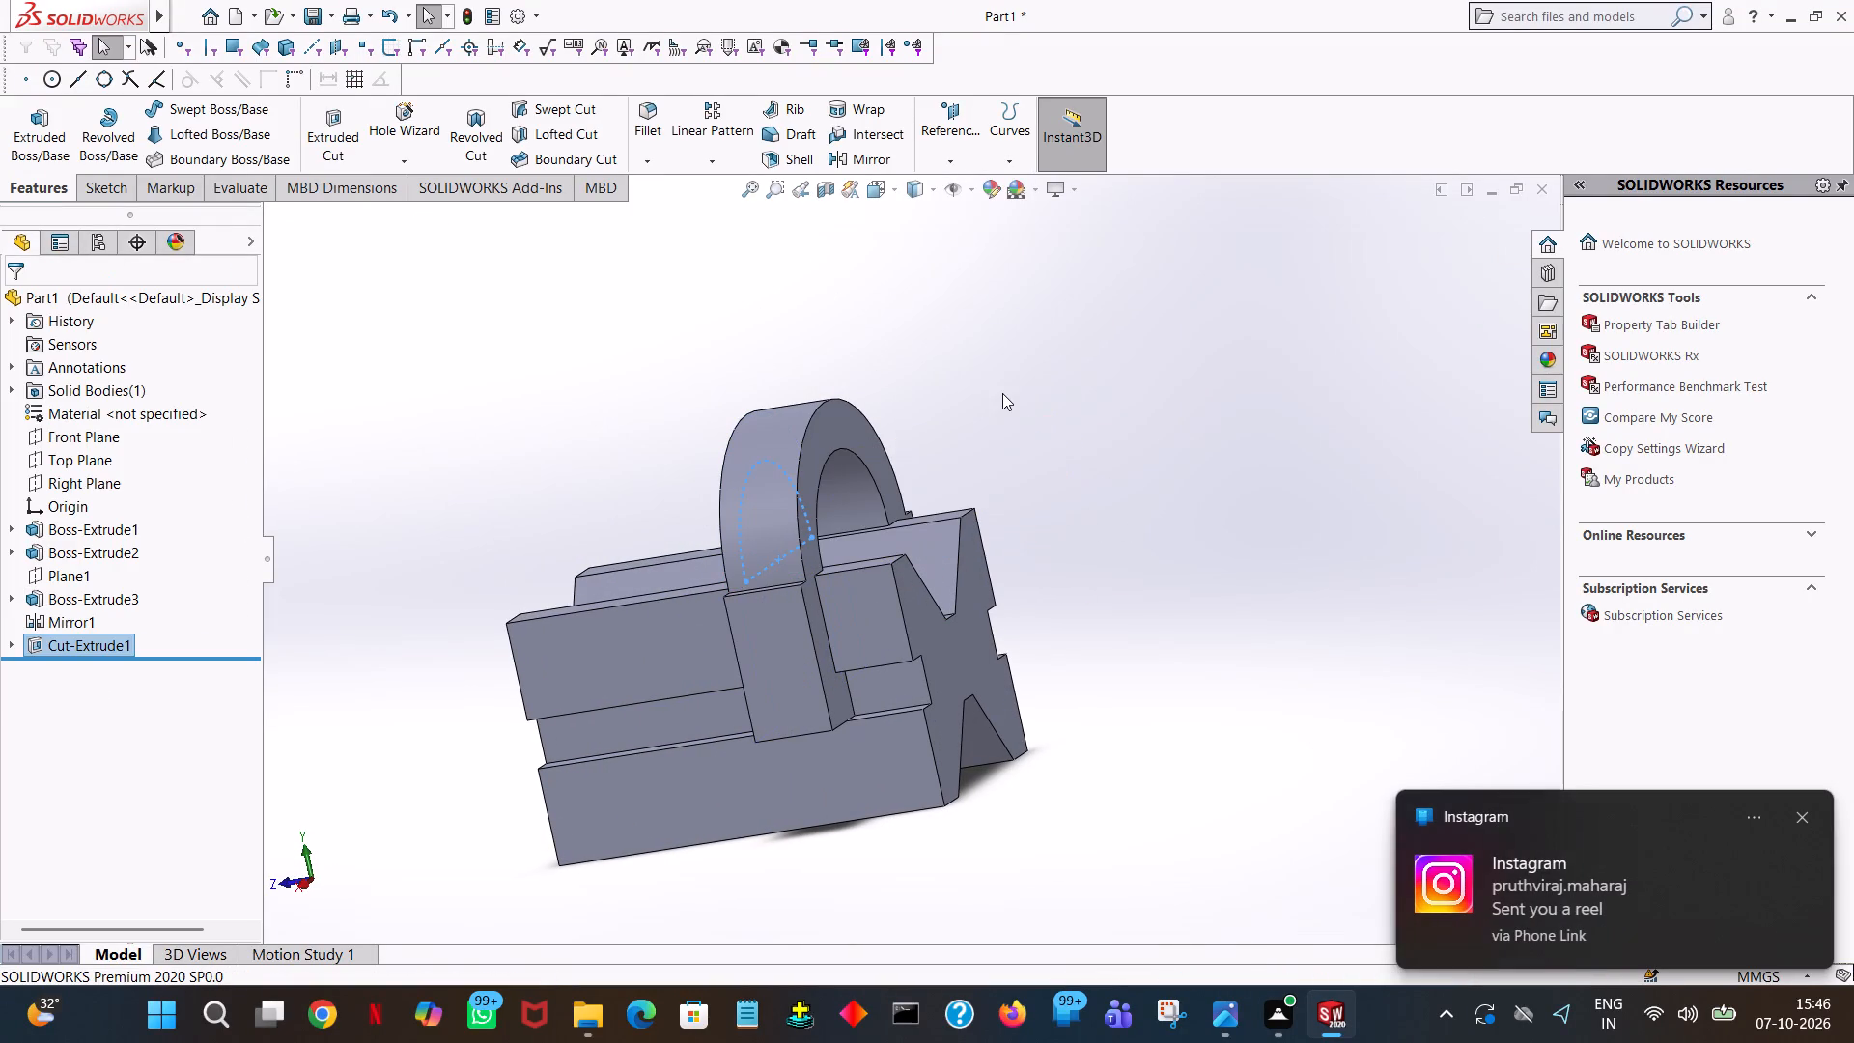
pyautogui.click(1002, 393)
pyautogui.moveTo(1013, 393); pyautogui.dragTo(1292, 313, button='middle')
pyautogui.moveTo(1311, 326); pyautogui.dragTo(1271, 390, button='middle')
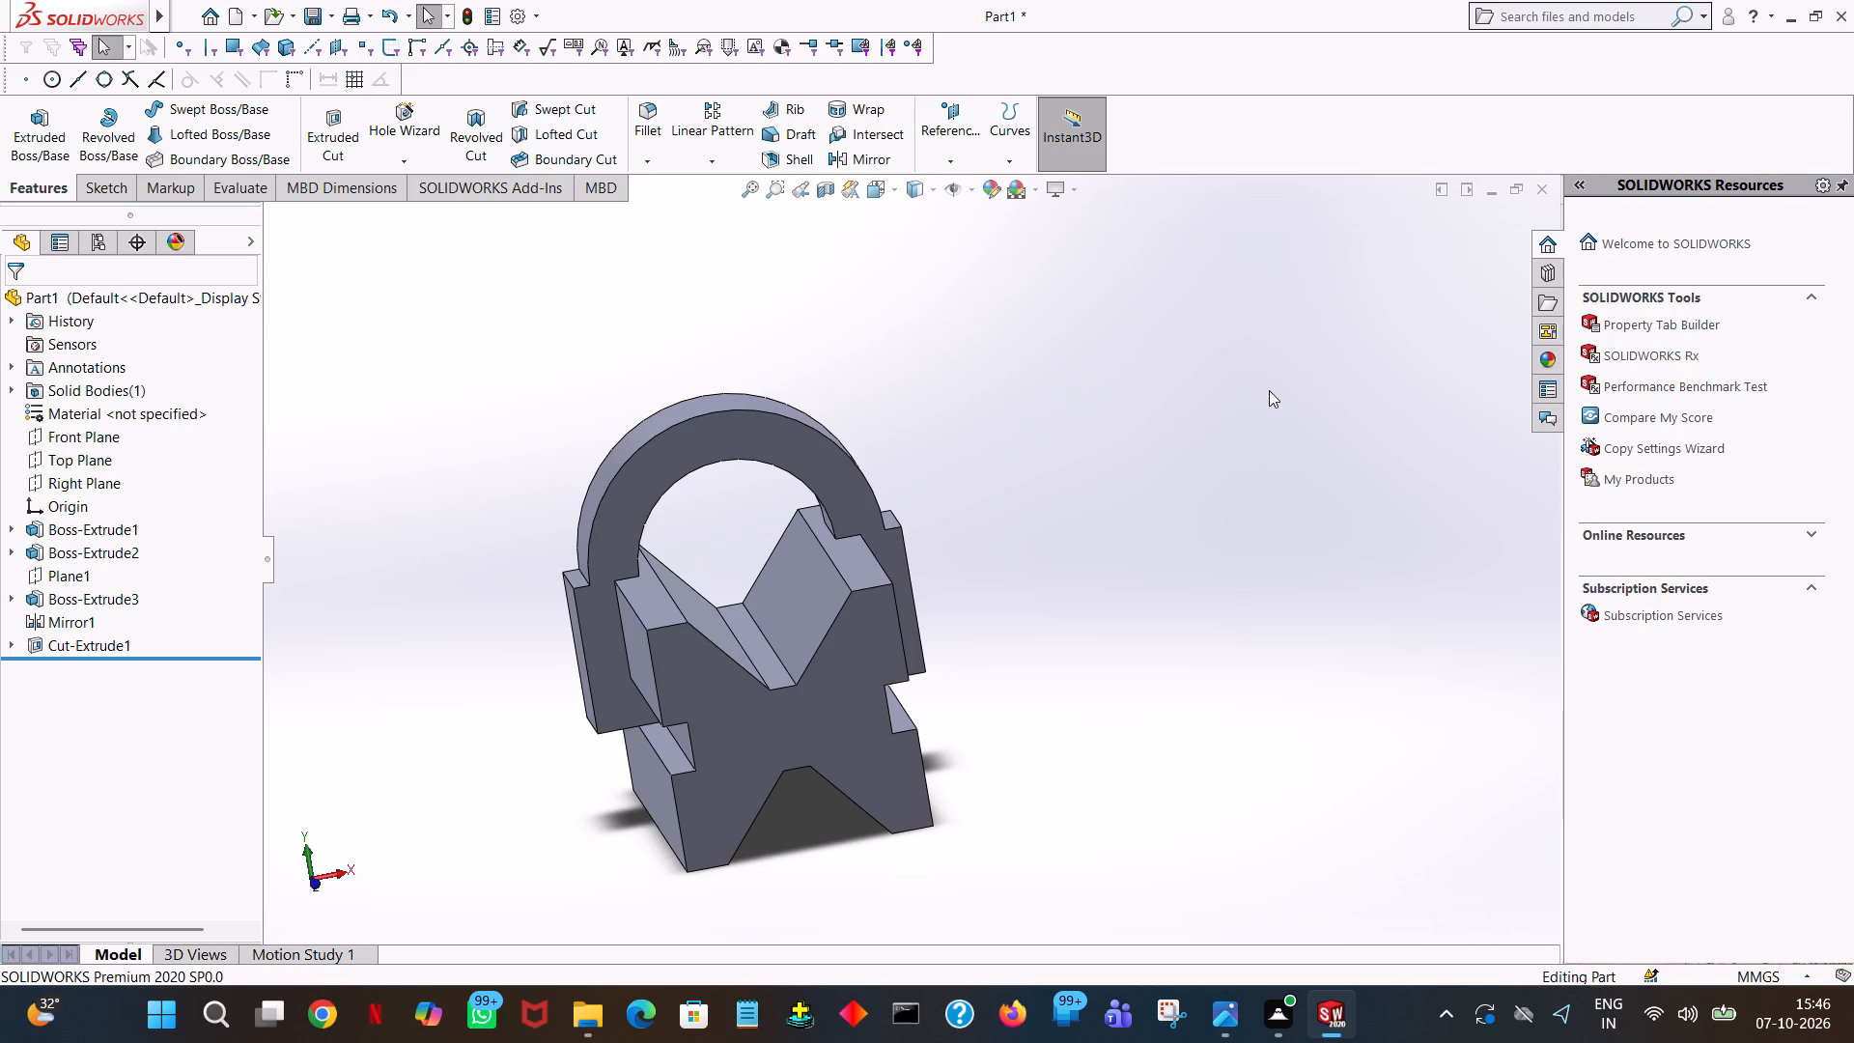
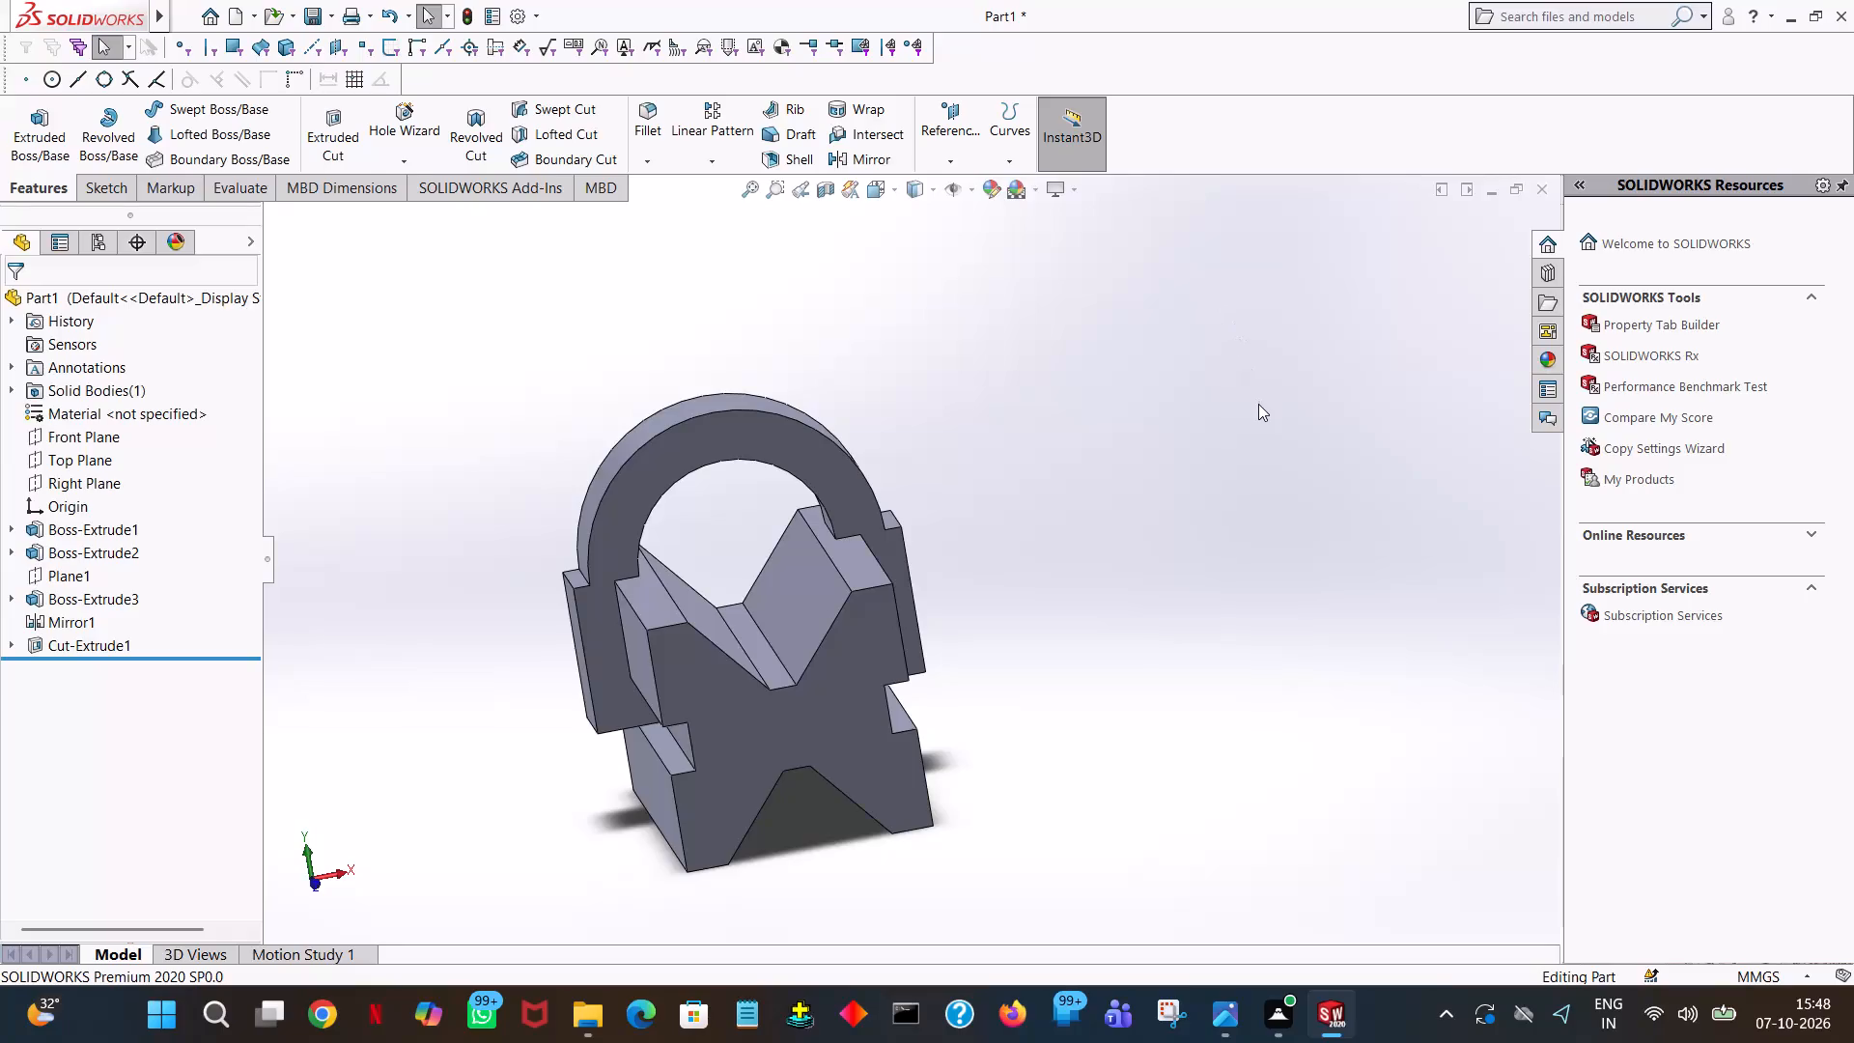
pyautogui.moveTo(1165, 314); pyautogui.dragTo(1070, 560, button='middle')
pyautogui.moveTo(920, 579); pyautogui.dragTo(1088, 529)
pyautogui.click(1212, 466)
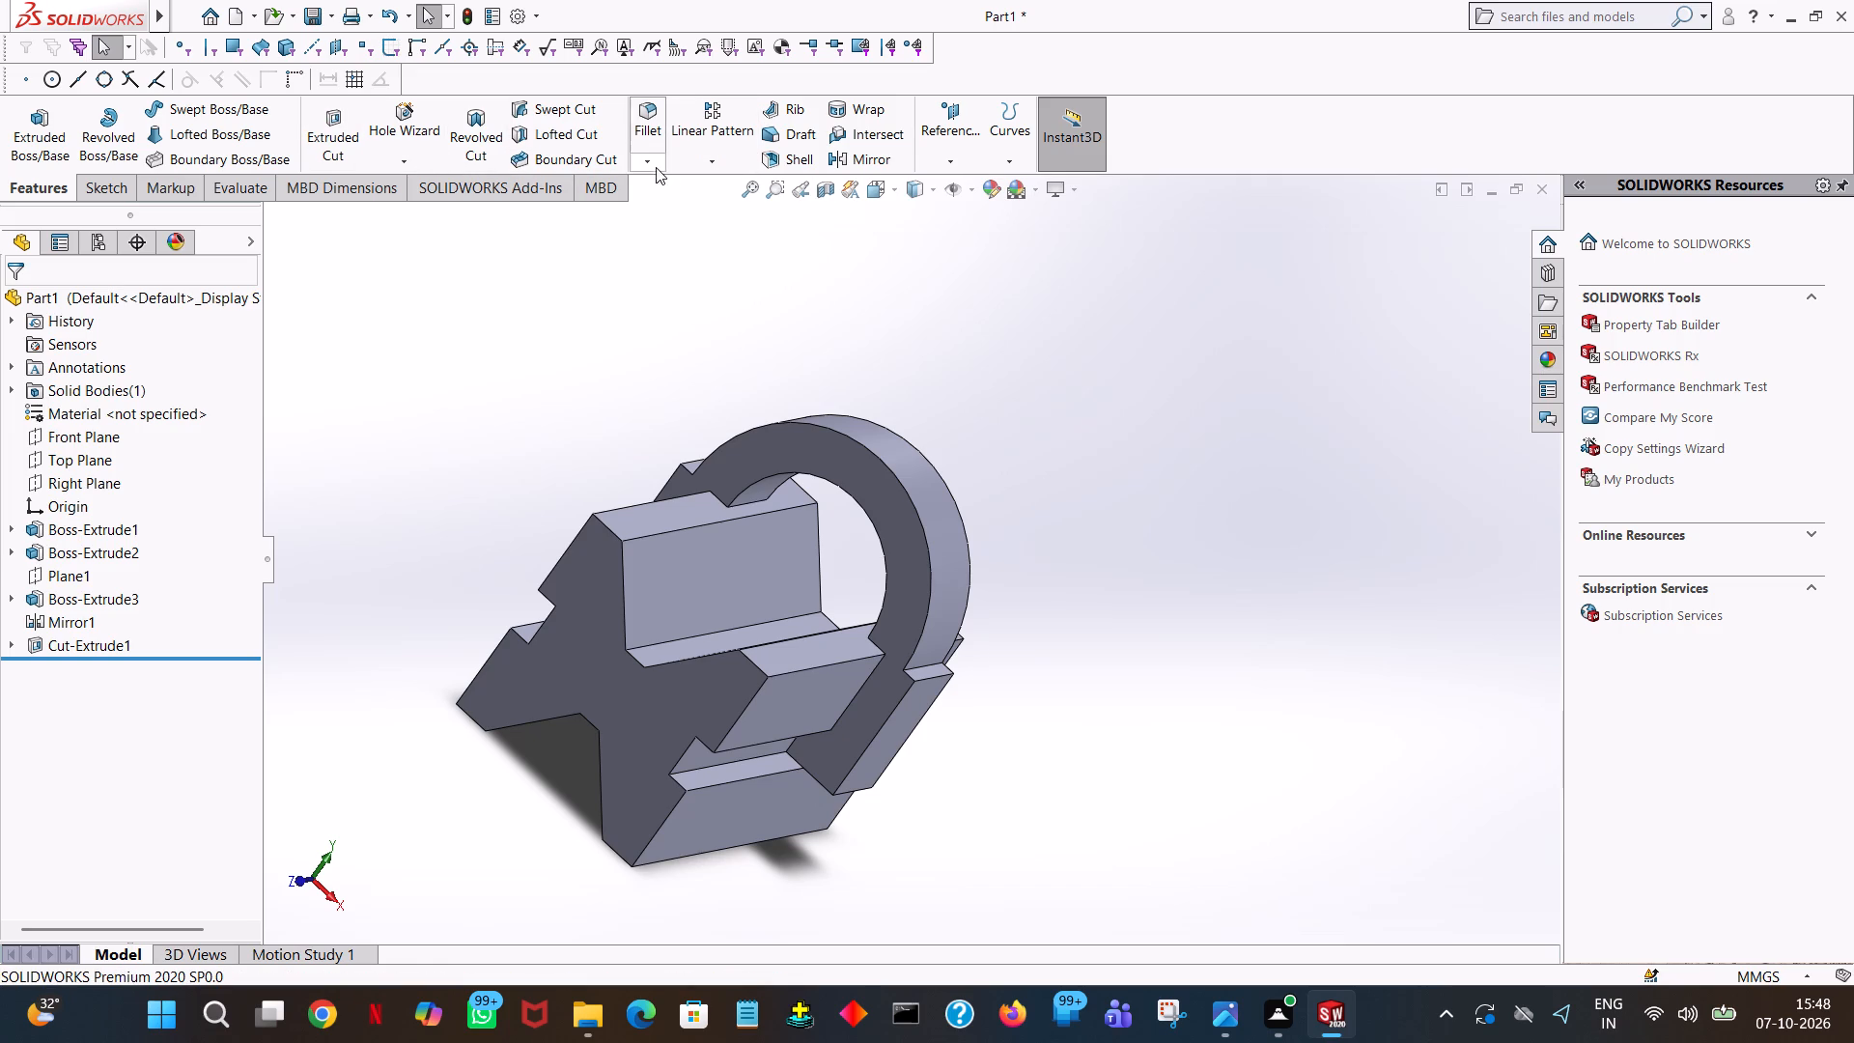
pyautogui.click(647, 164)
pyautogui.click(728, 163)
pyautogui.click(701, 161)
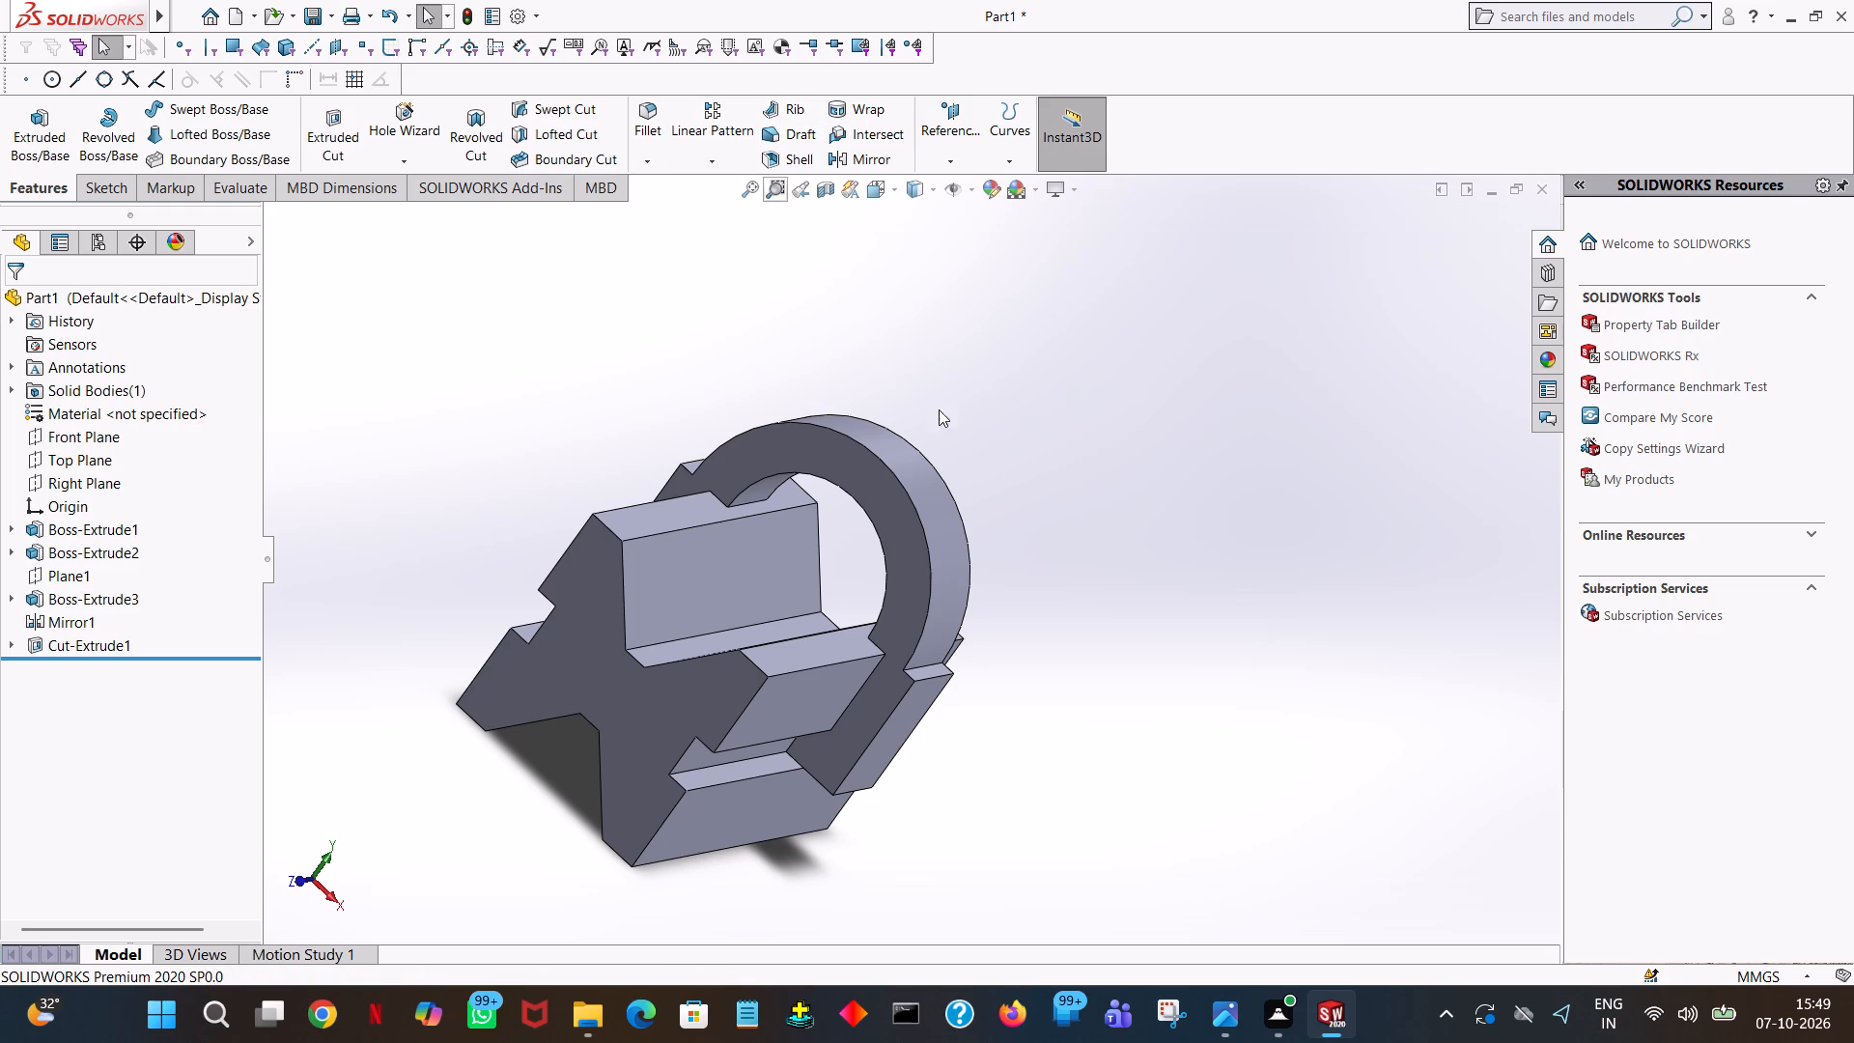
# Delete the arch's extruded cut, Cut-Extrude1, and its leftover semicircle sketch, Sketch4.
pyautogui.click(81, 645)
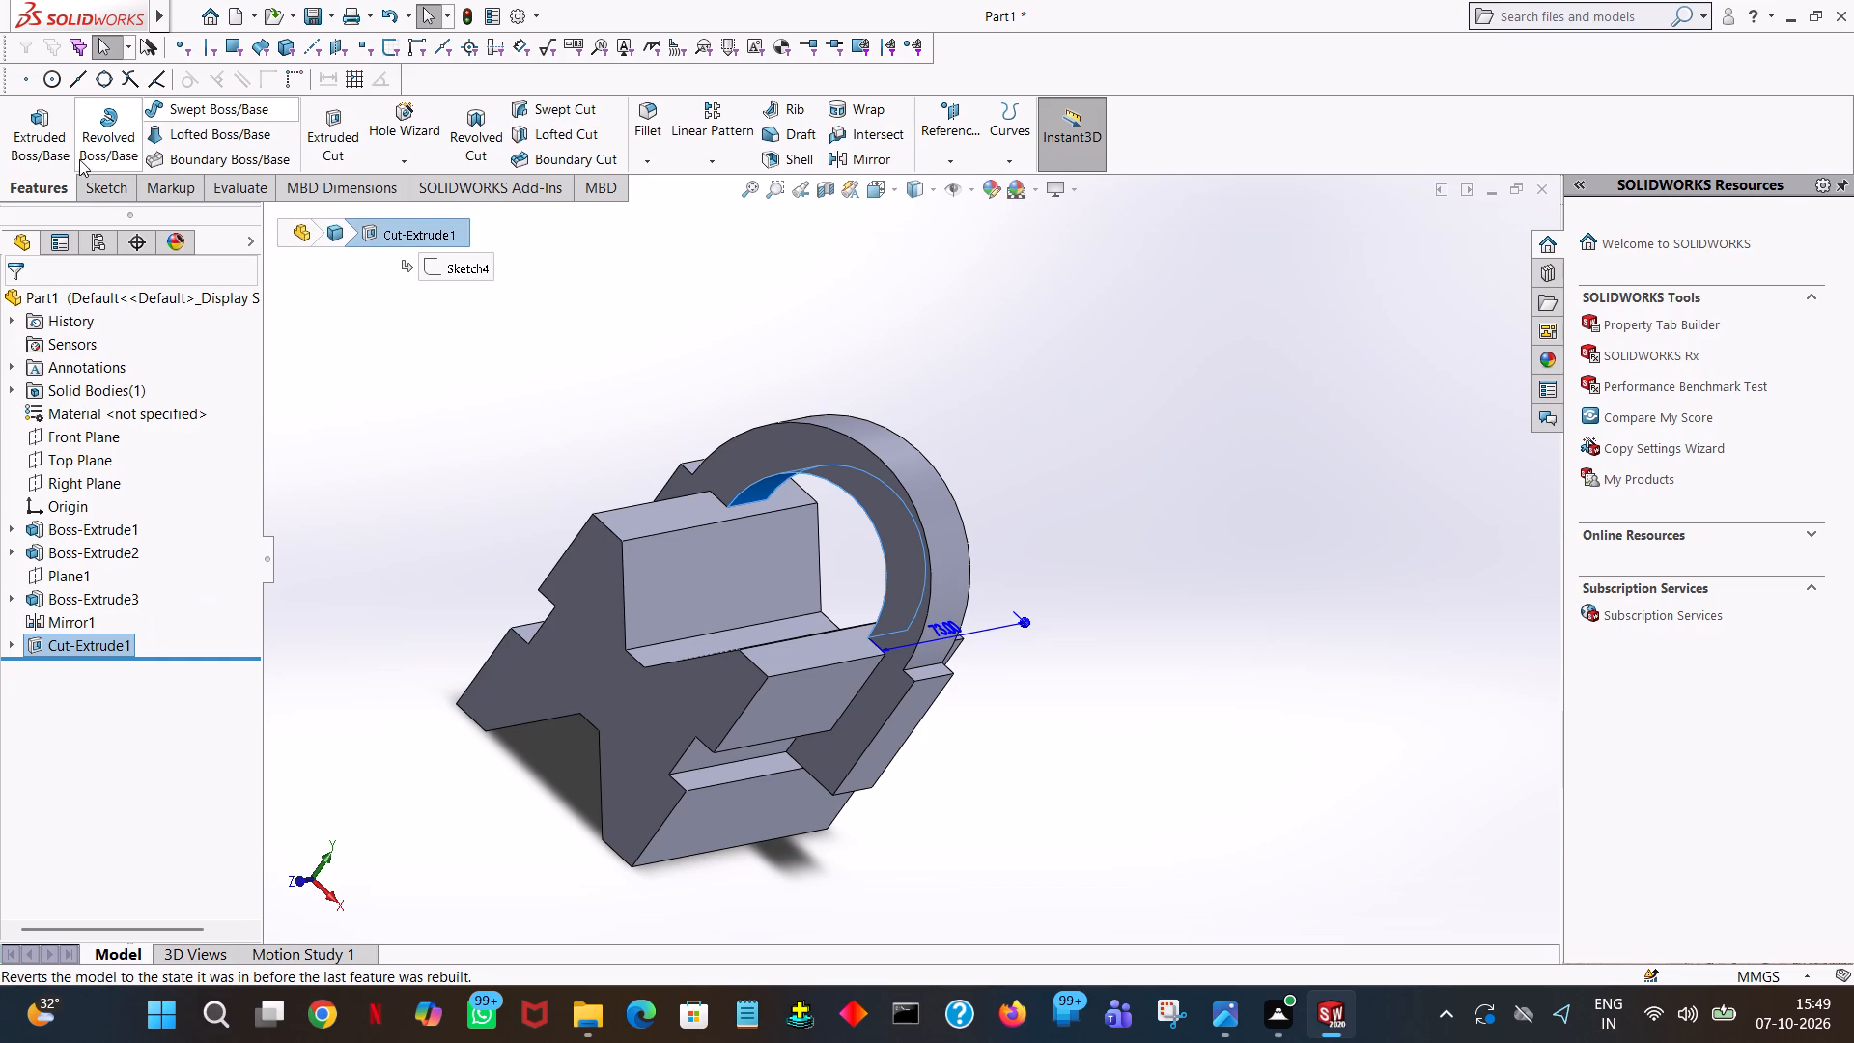
pyautogui.click(105, 190)
pyautogui.click(77, 645)
pyautogui.rightClick(77, 645)
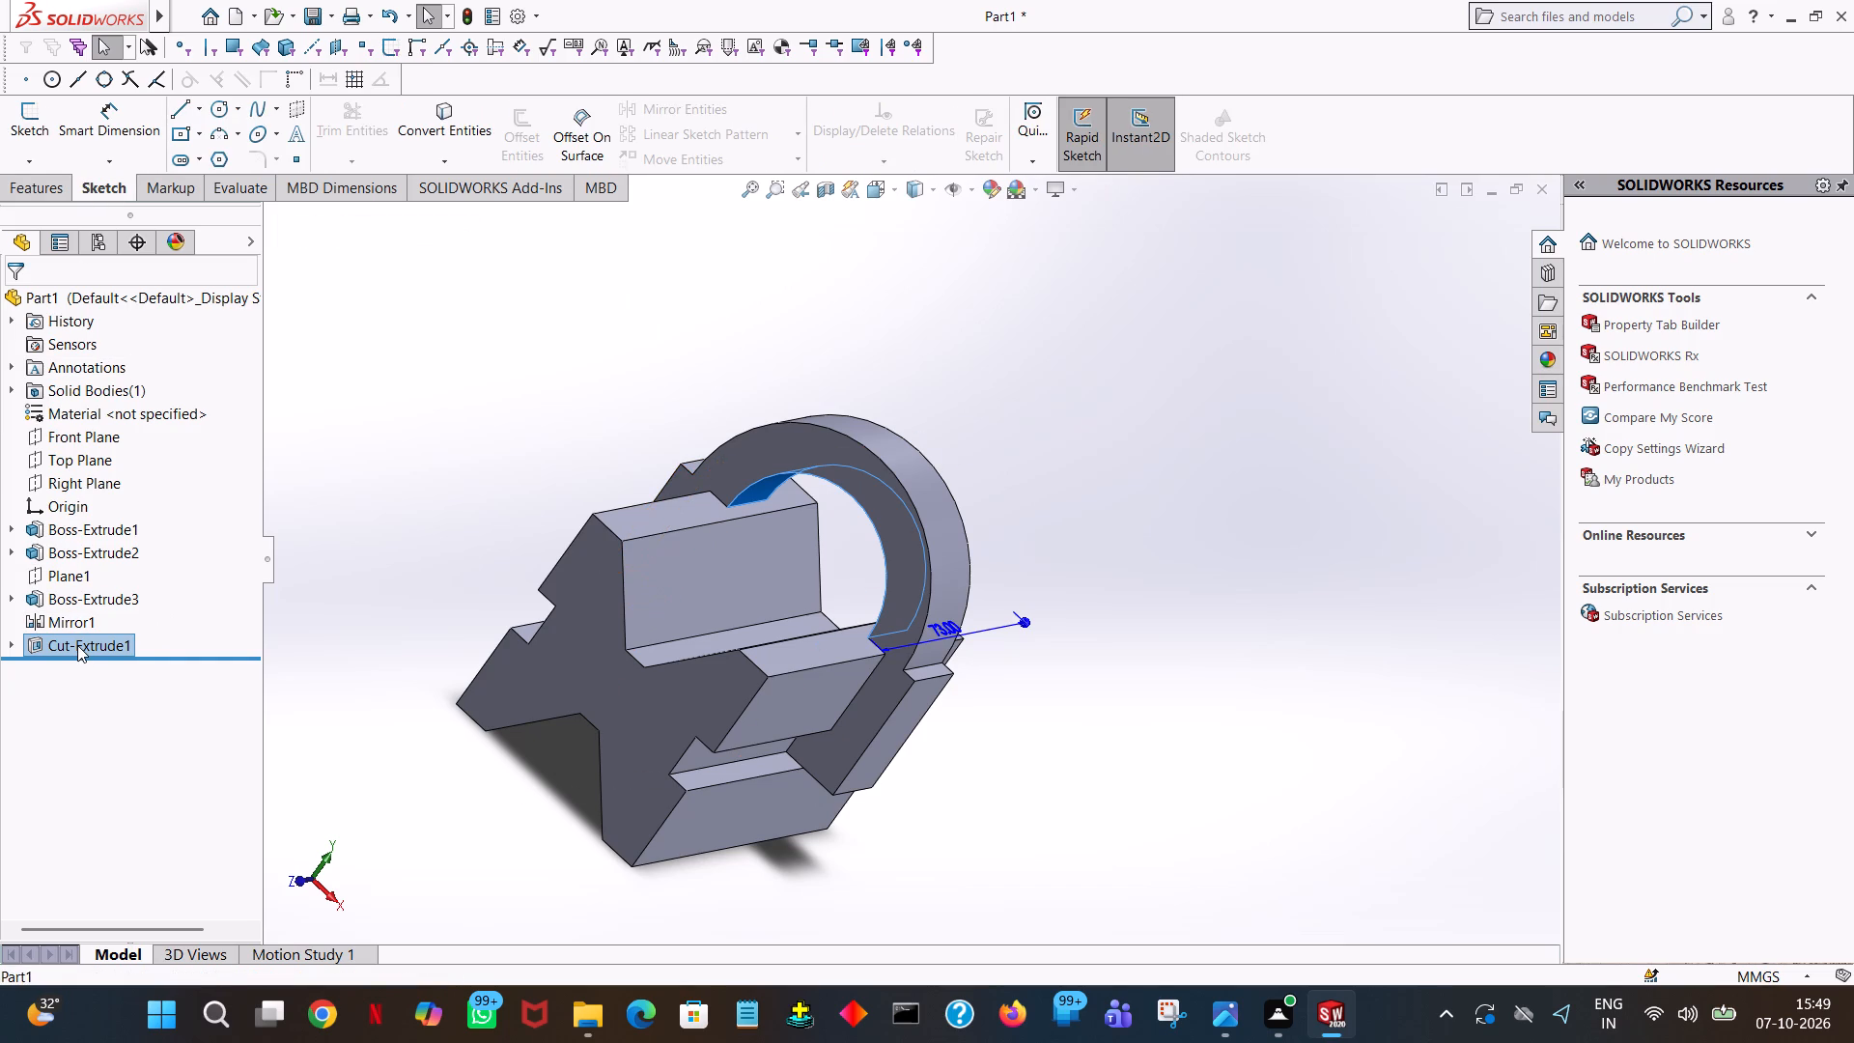
pyautogui.click(172, 730)
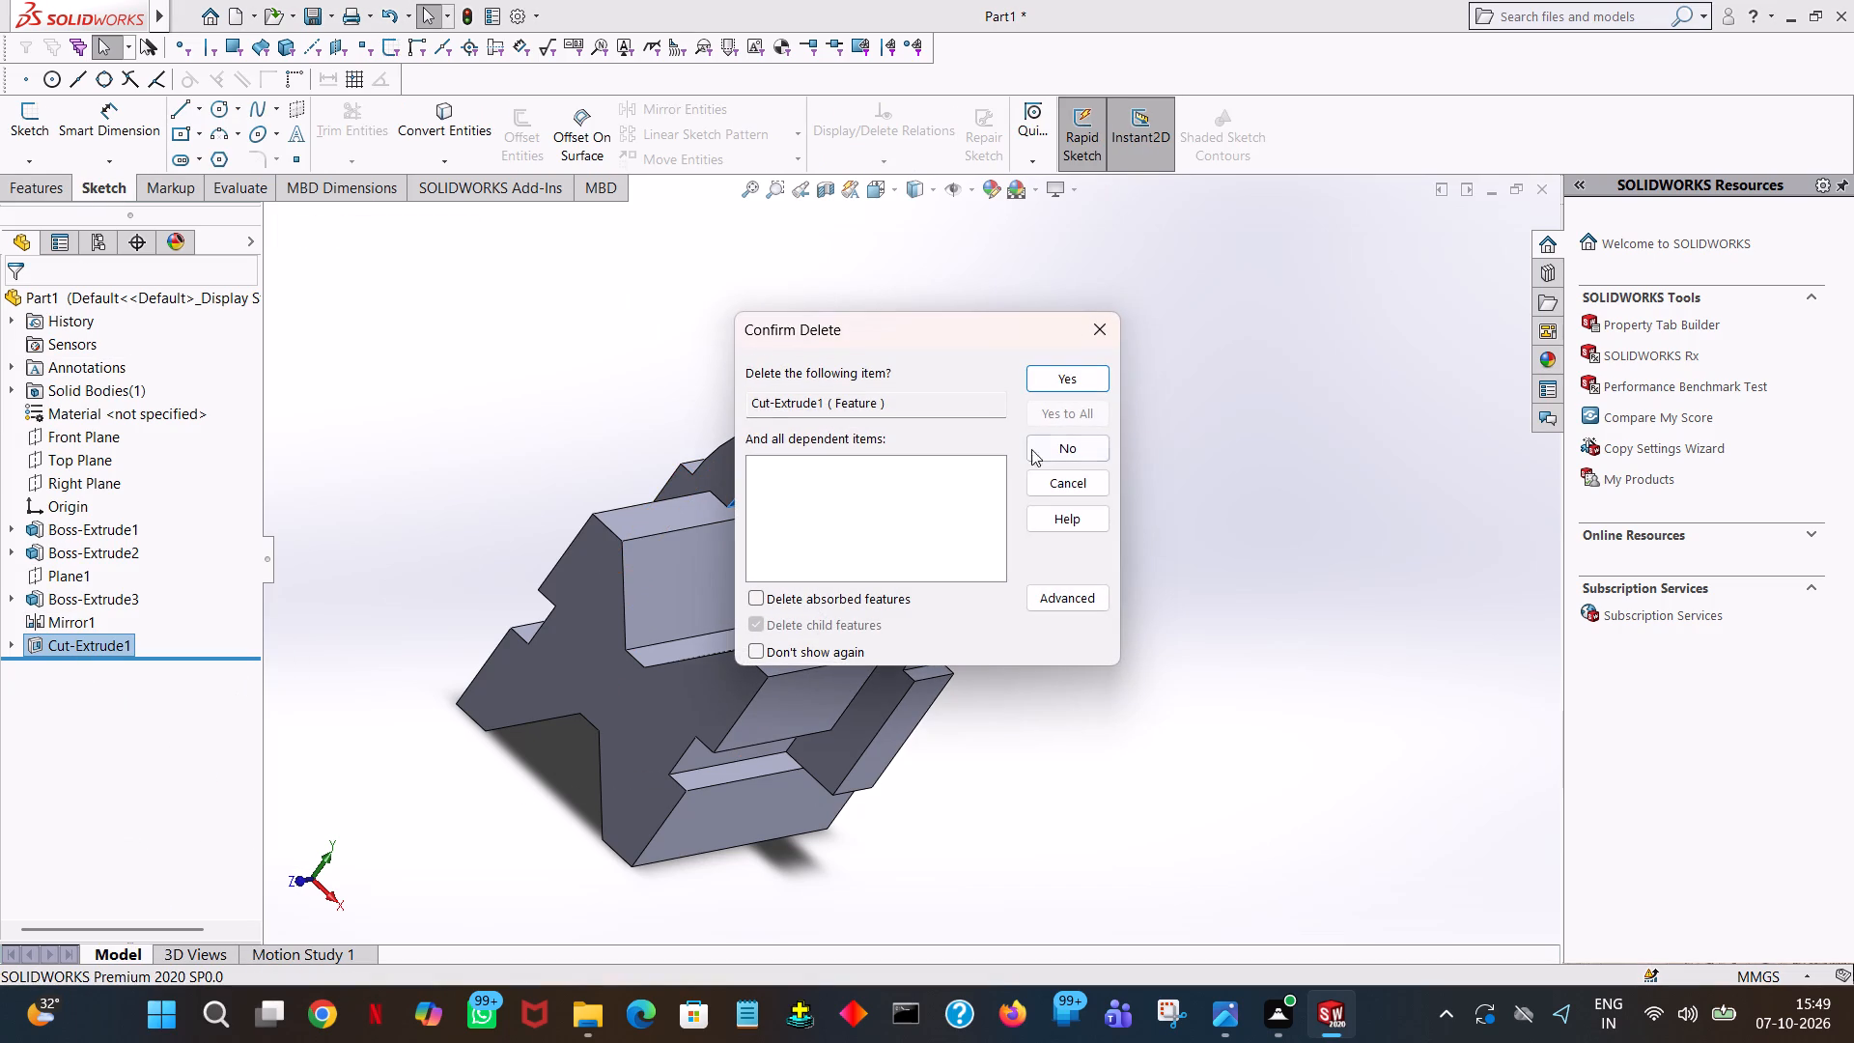
pyautogui.click(1091, 382)
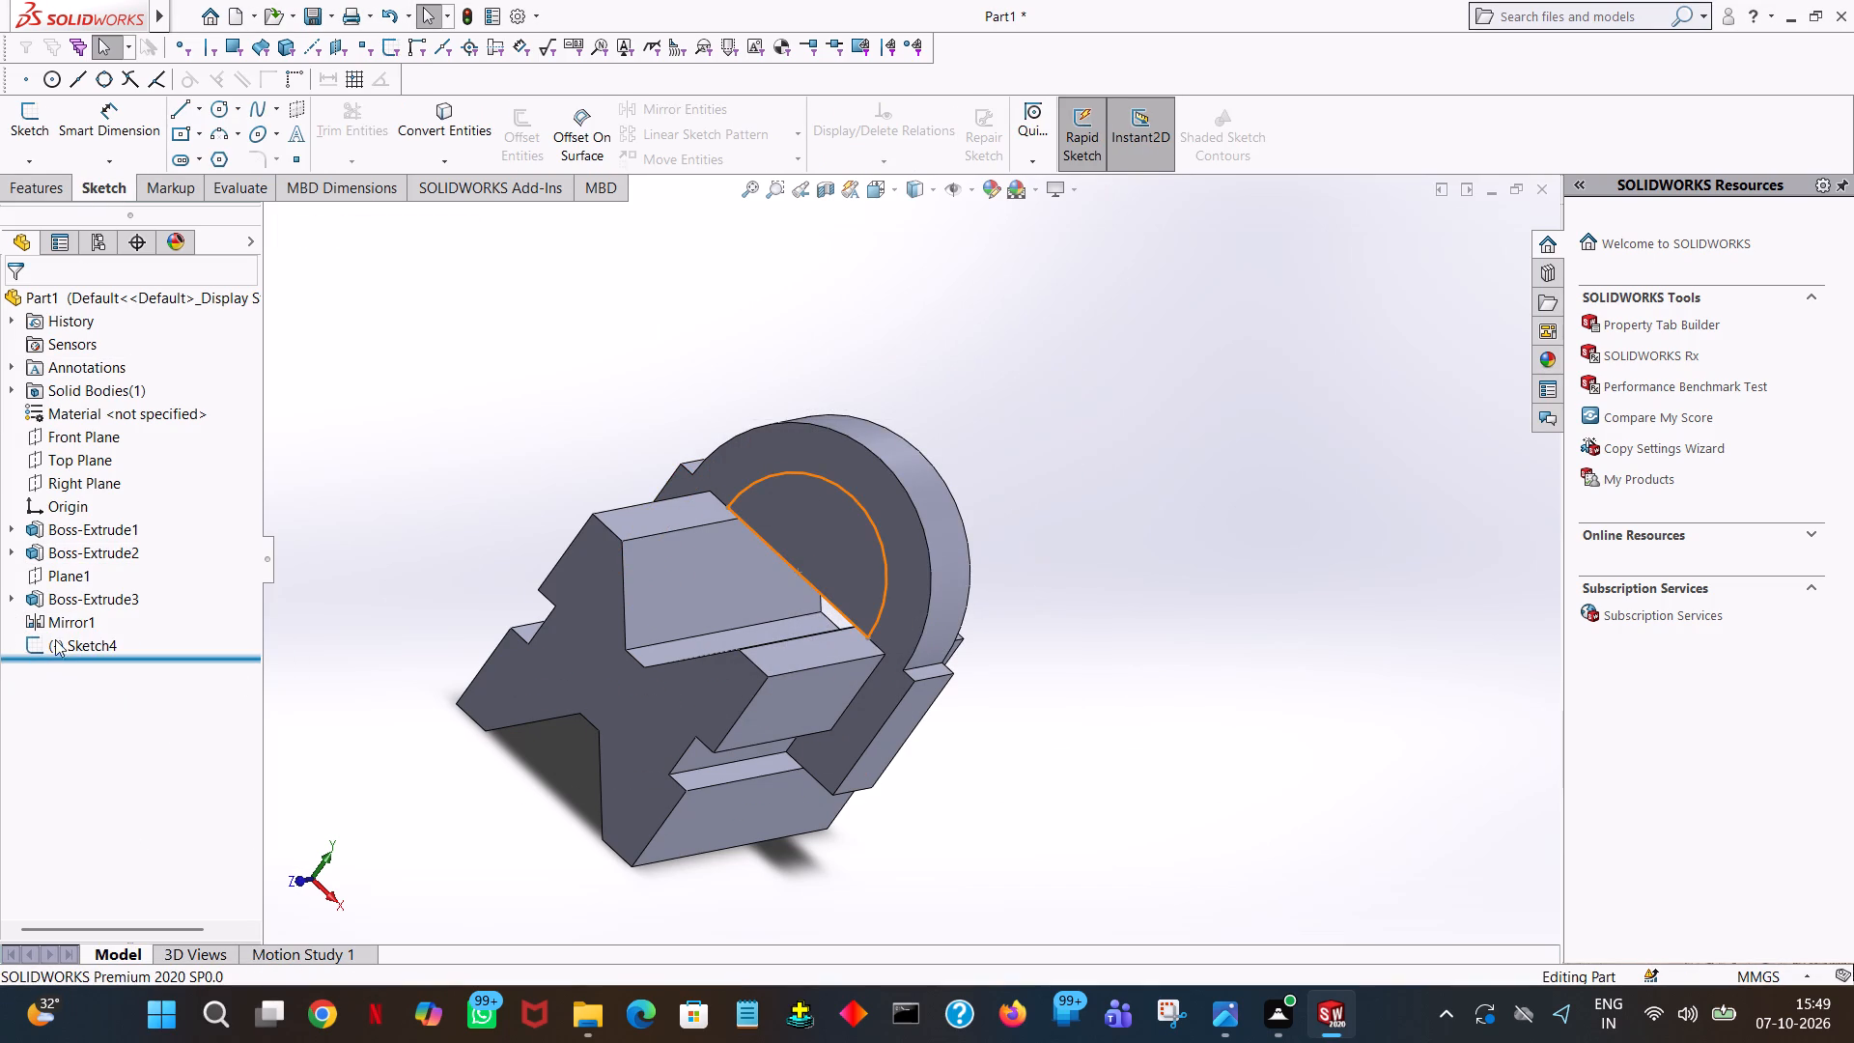
pyautogui.click(57, 636)
pyautogui.rightClick(57, 636)
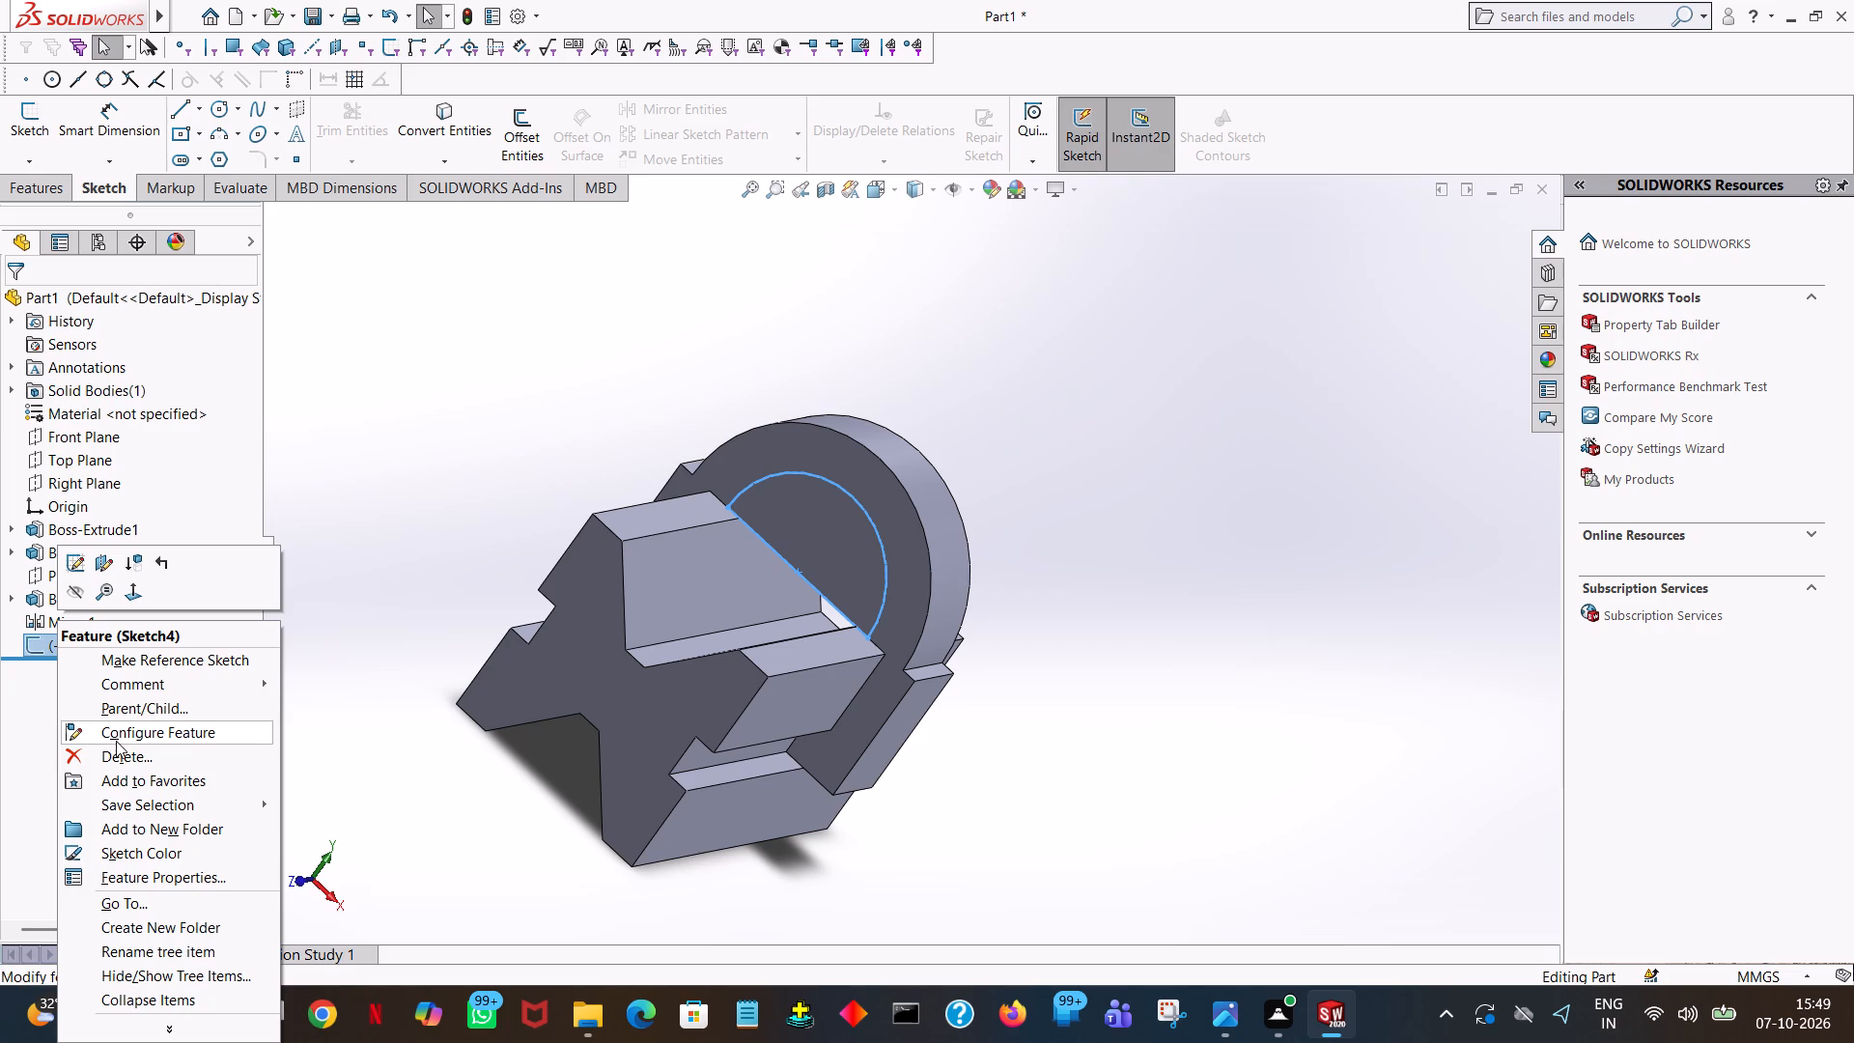
pyautogui.click(120, 759)
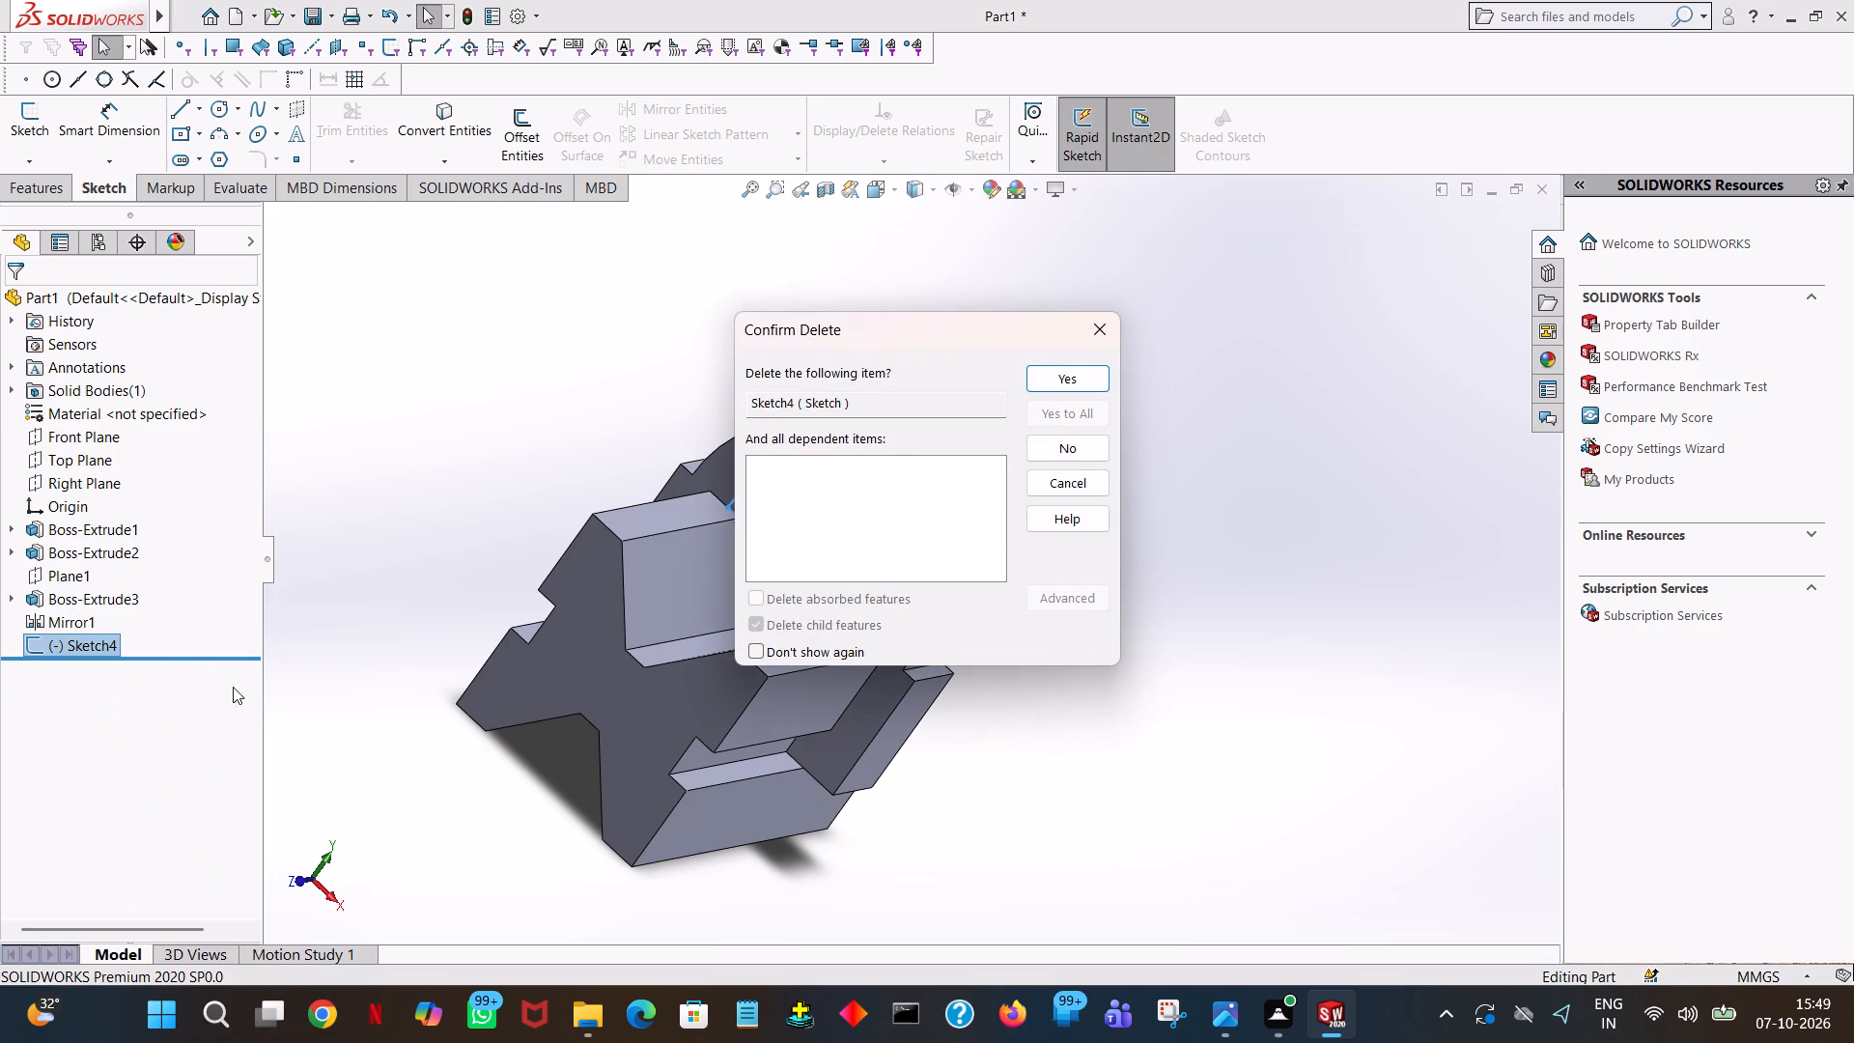
pyautogui.click(1077, 372)
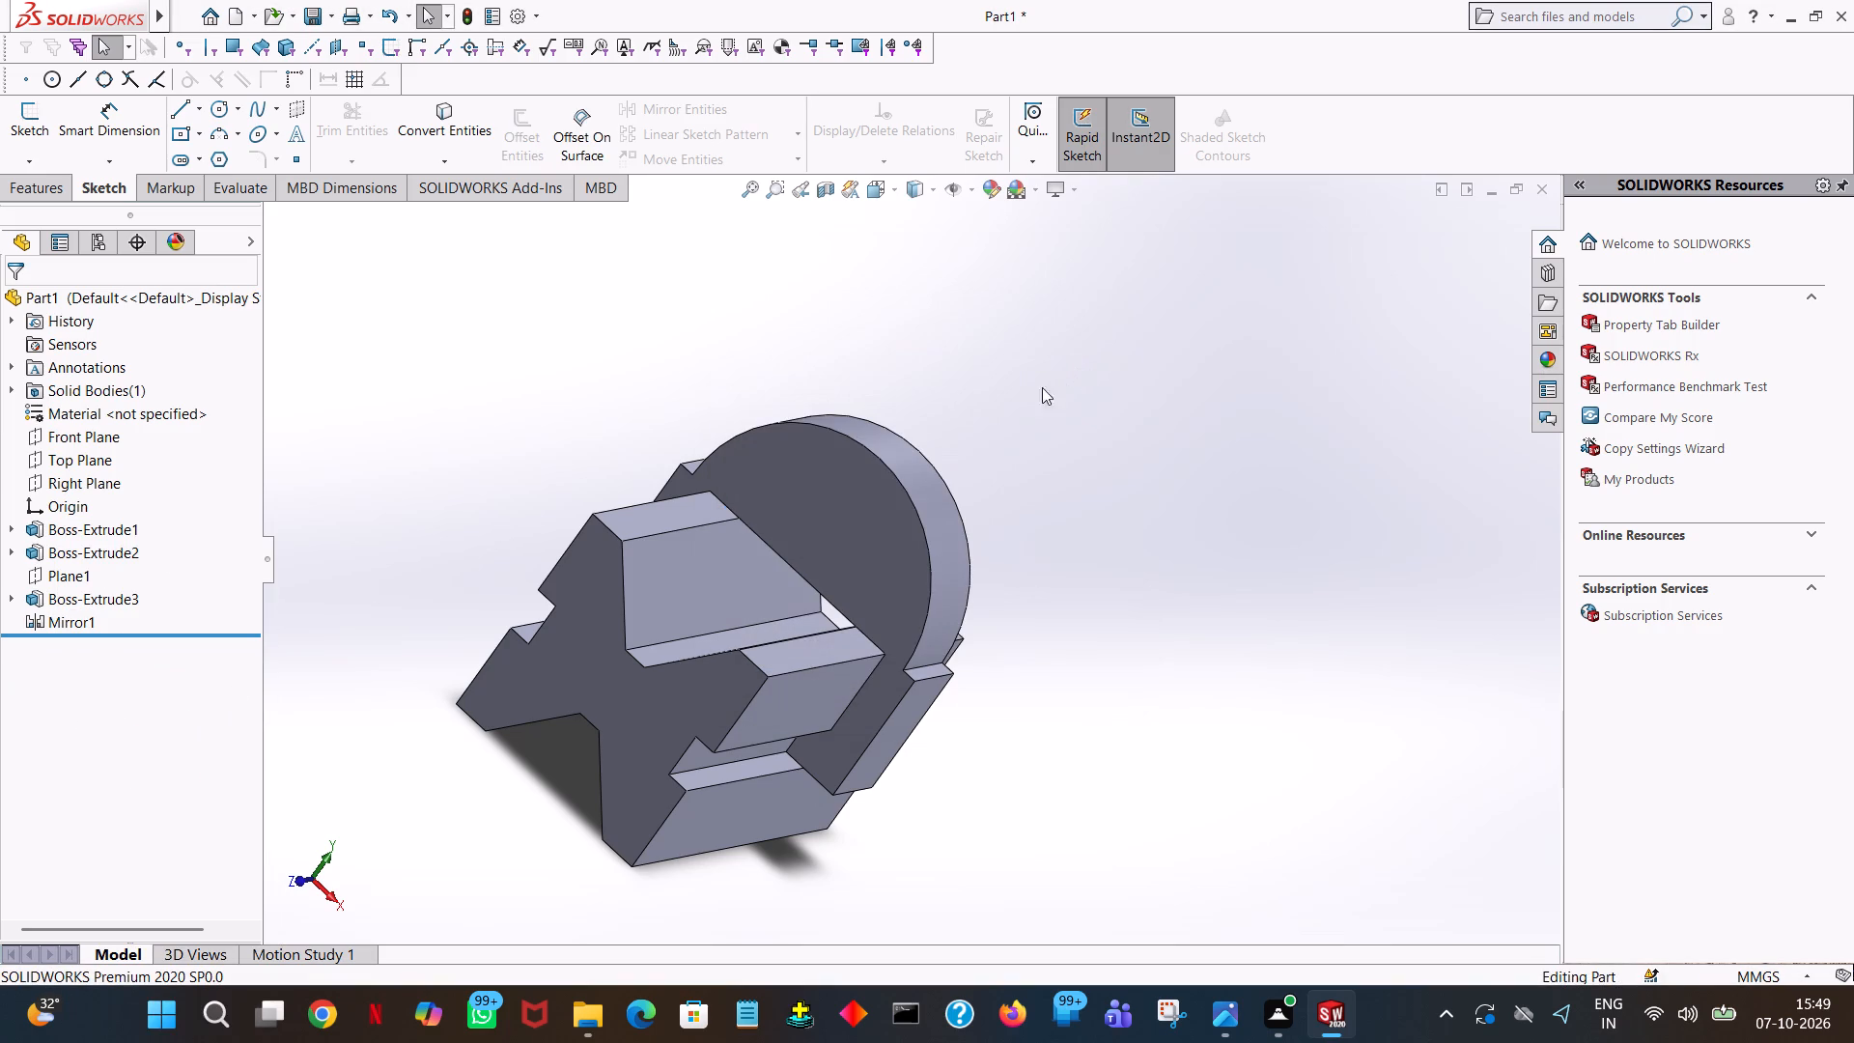
# Delete the Mirror1 feature that mirrors the side boss to the block's opposite side.
pyautogui.moveTo(1155, 558); pyautogui.dragTo(1165, 466, button='middle')
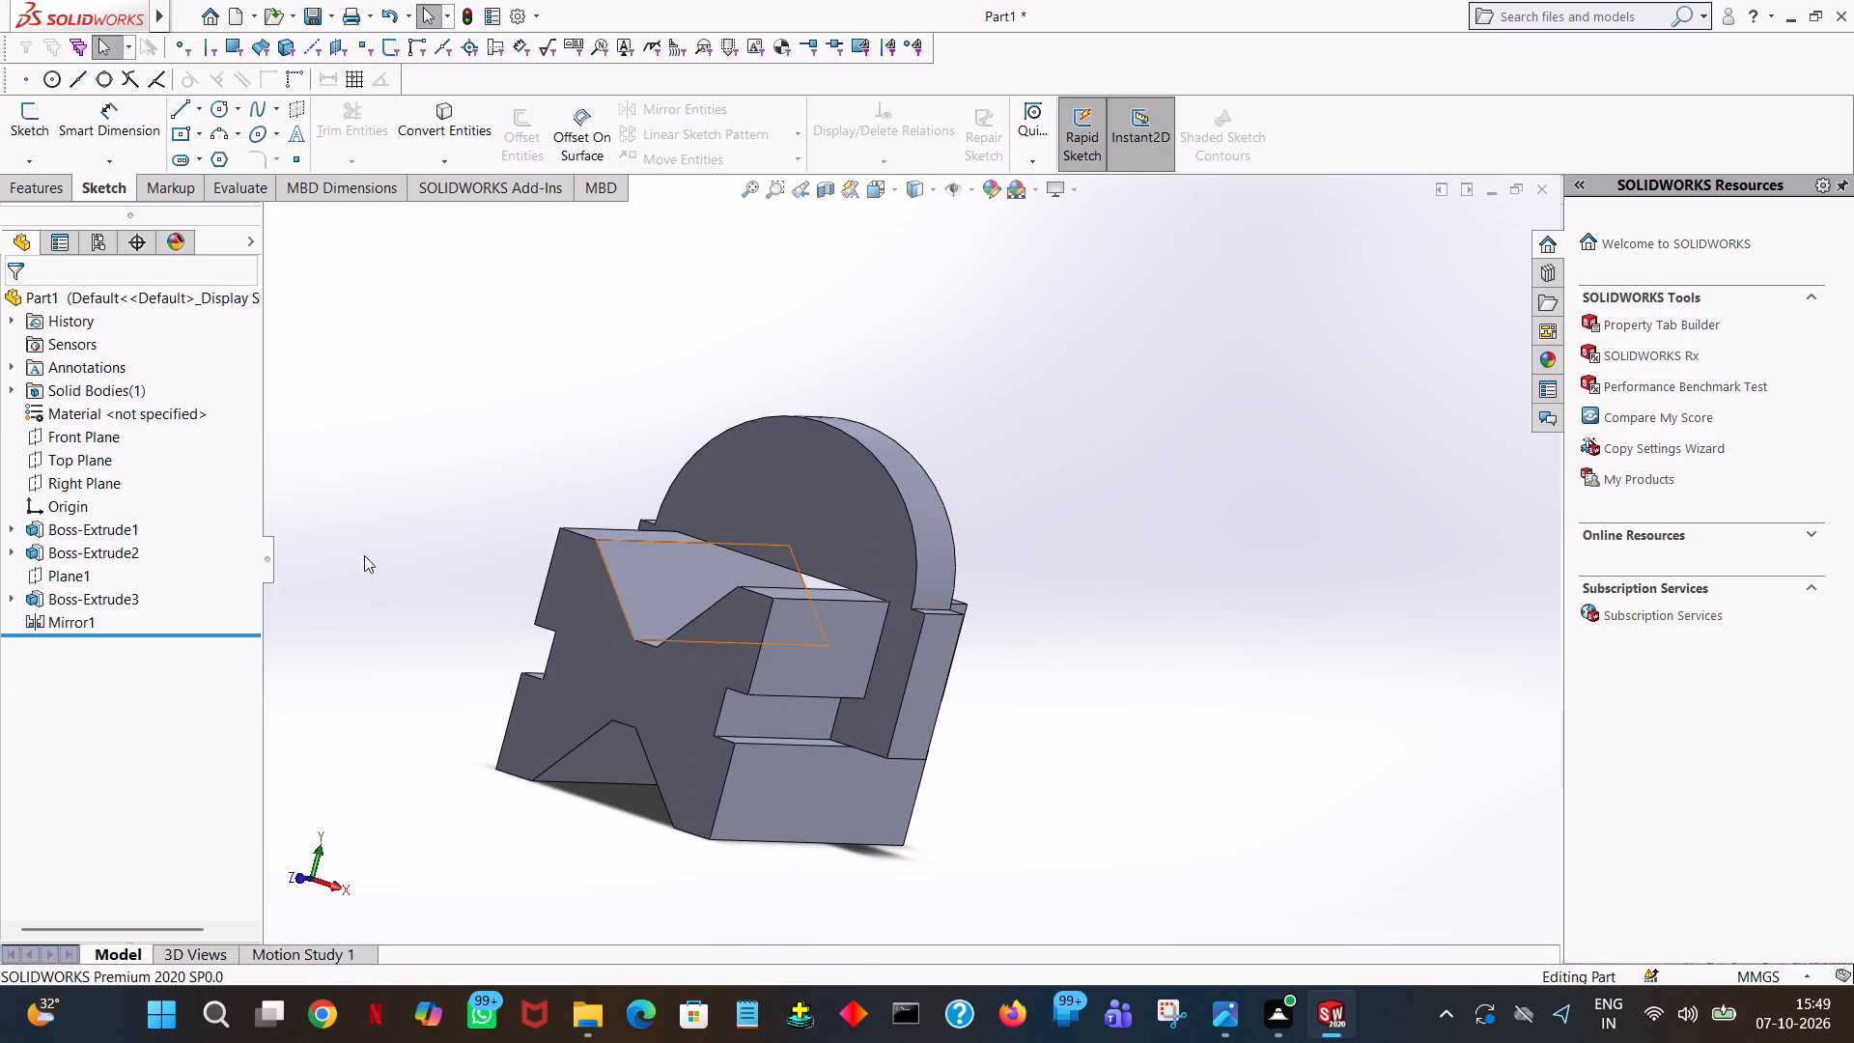
pyautogui.click(89, 616)
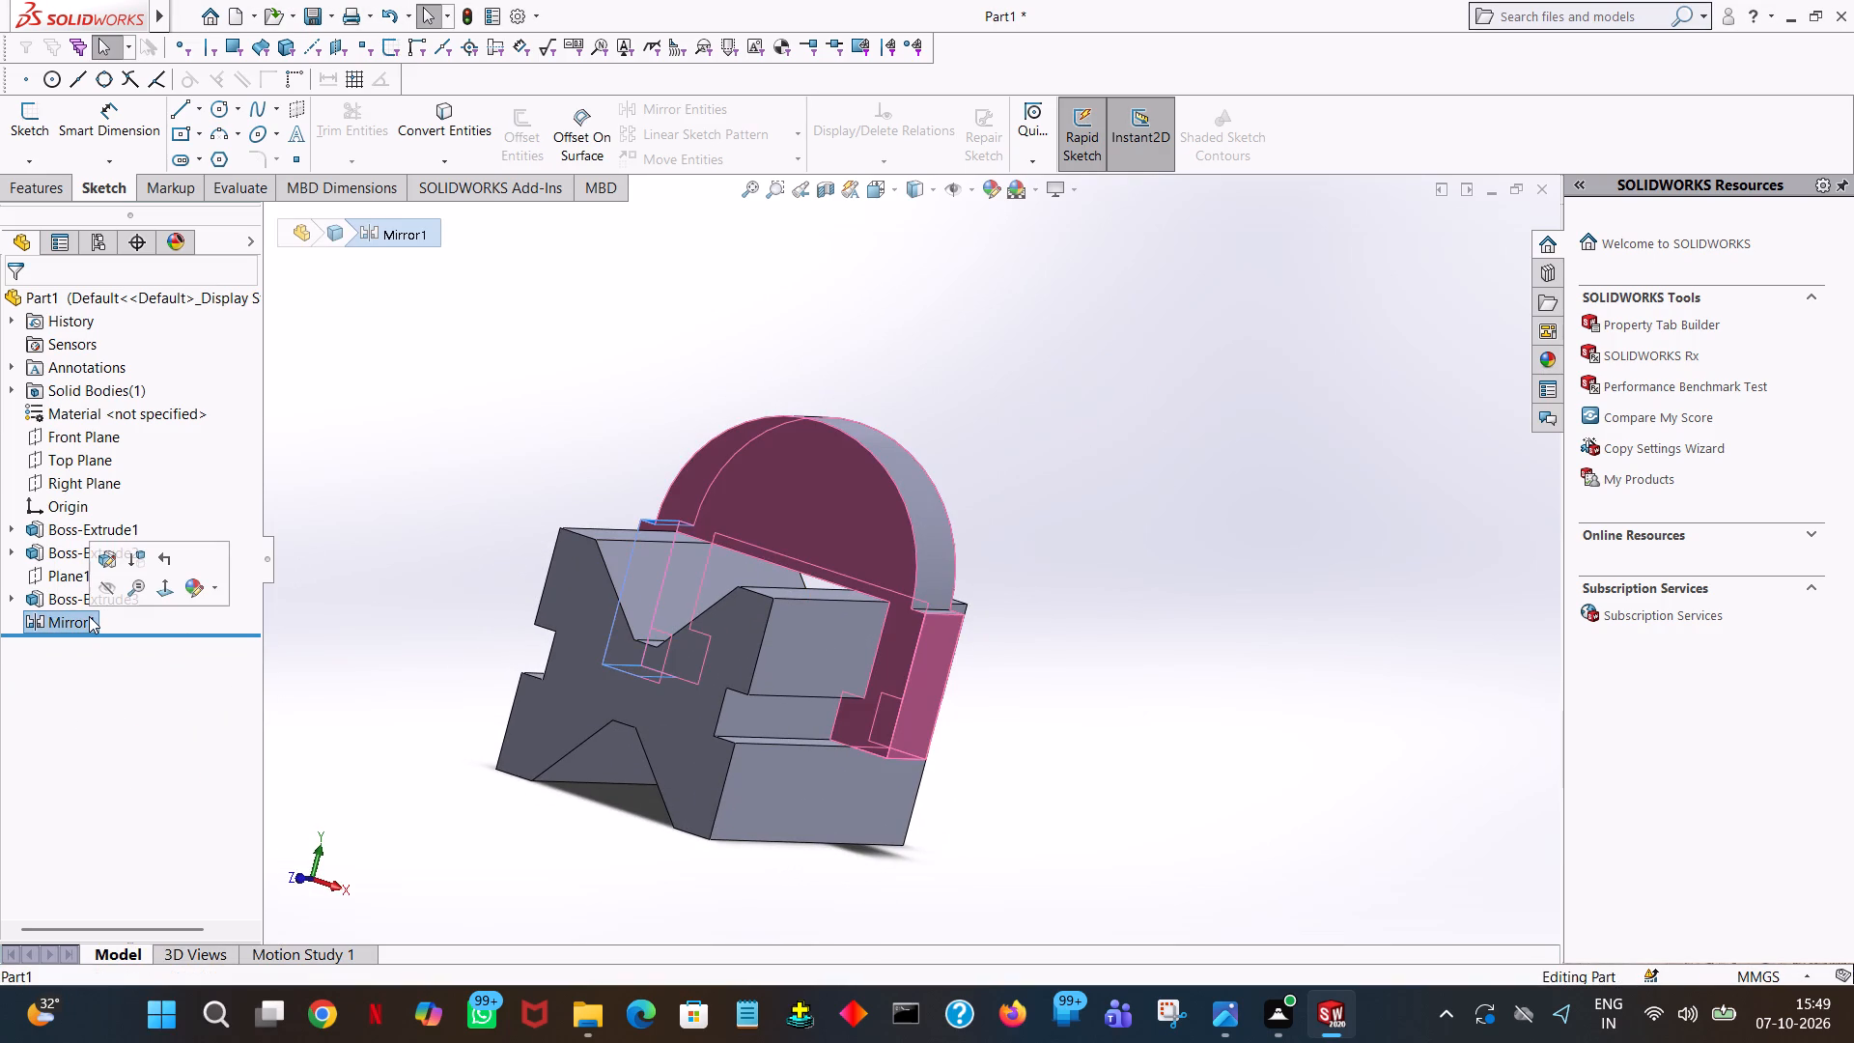
pyautogui.rightClick(89, 616)
pyautogui.click(134, 723)
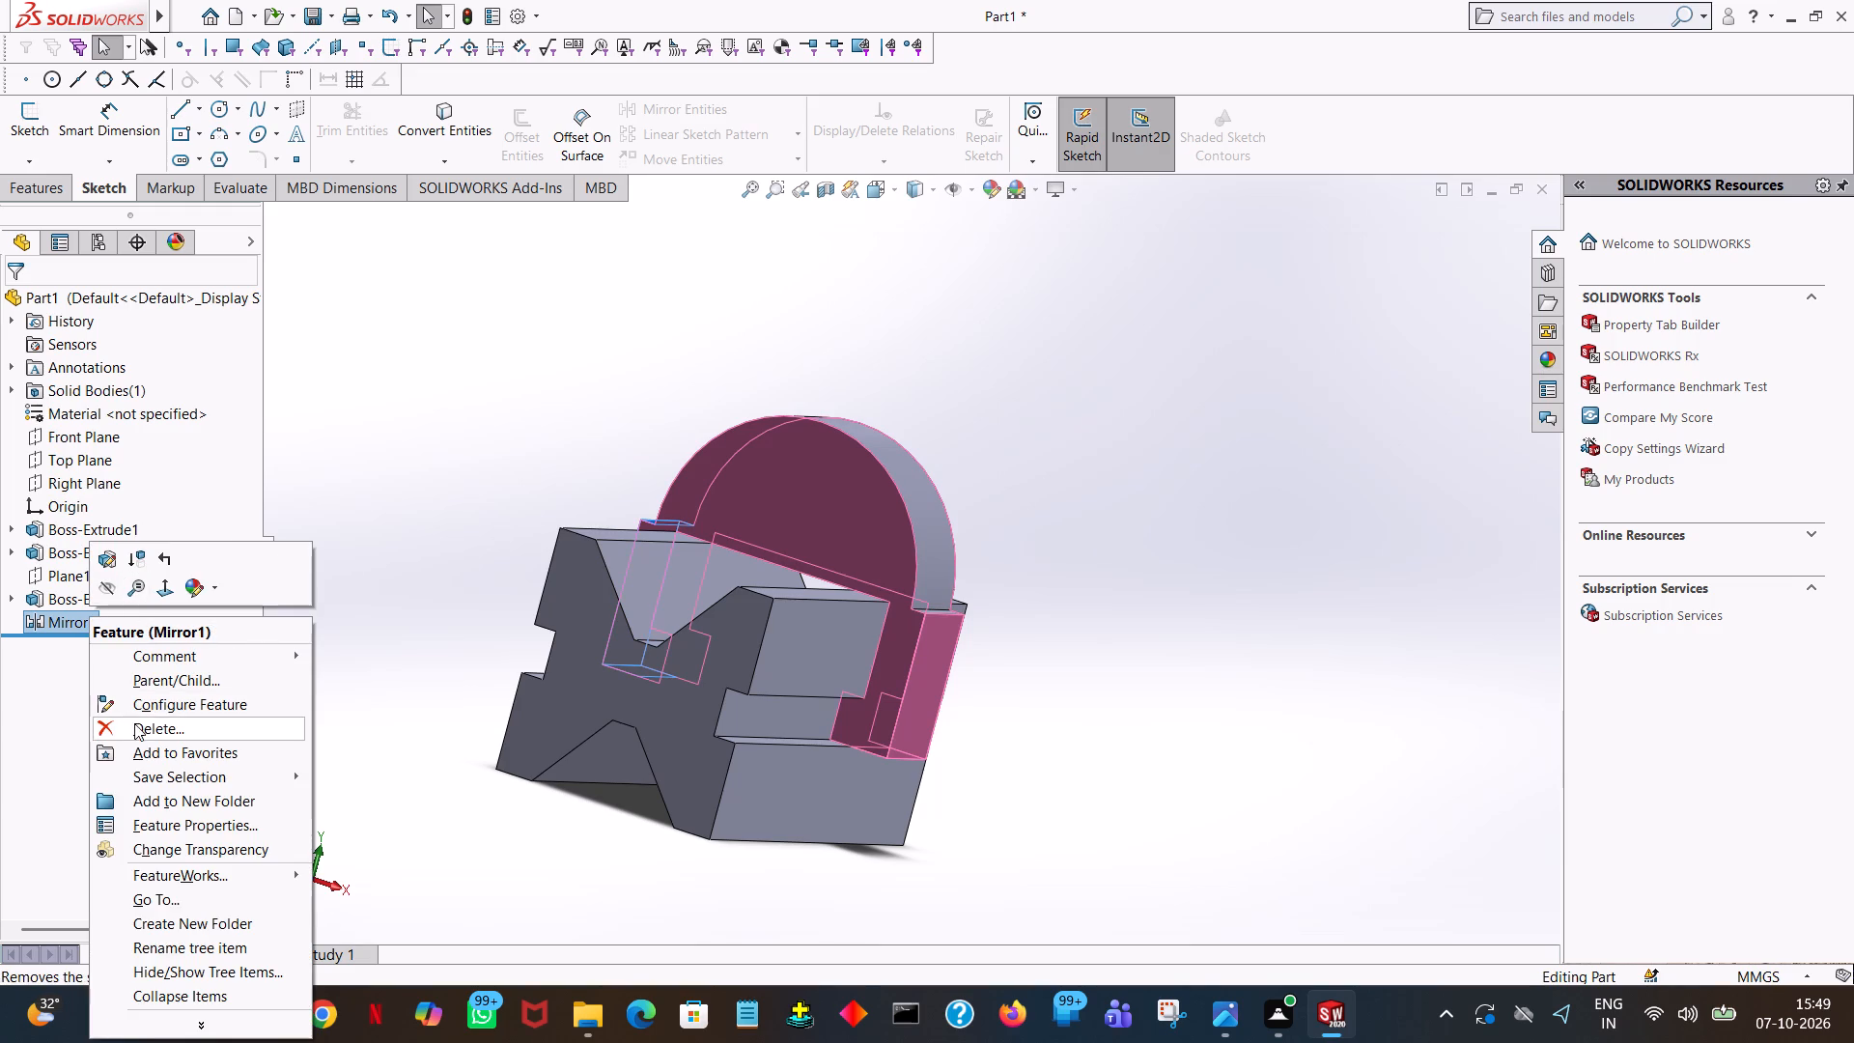
pyautogui.click(1066, 371)
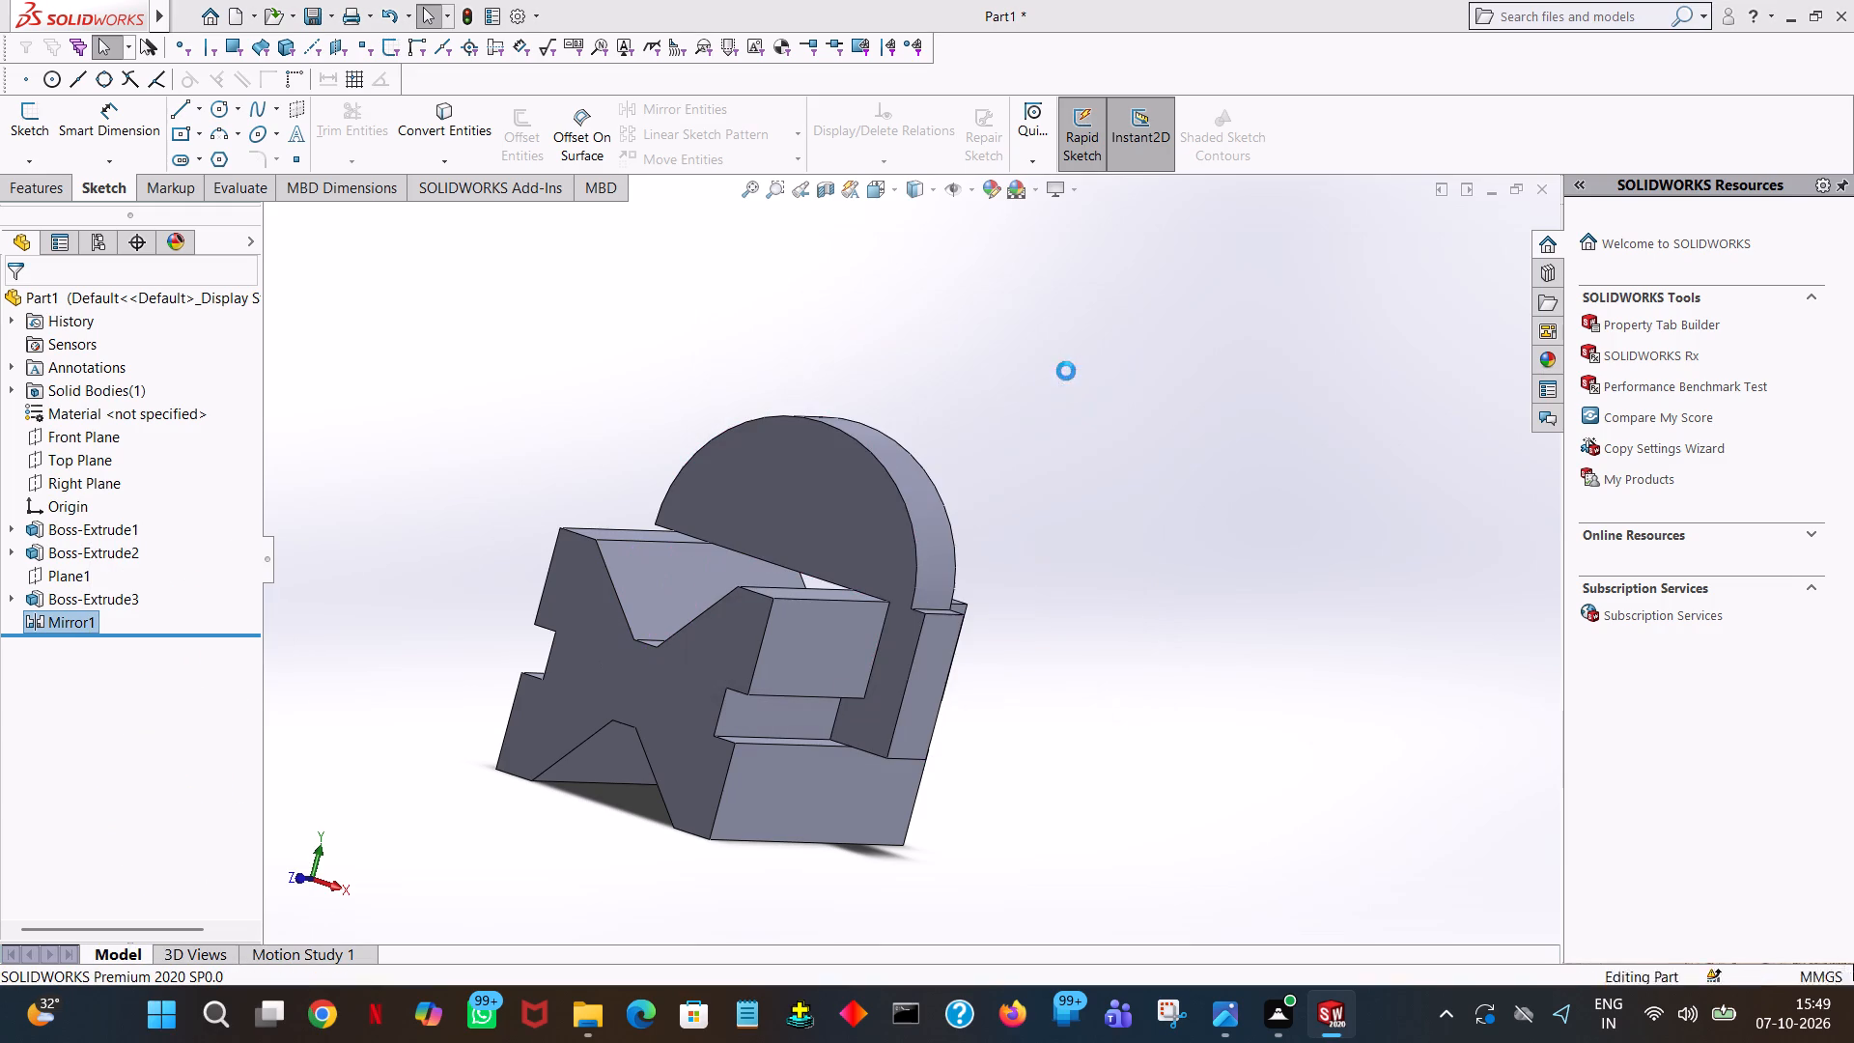
# Delete the arch extrusion, Boss-Extrude3, and its leftover sketch, Sketch3.
pyautogui.click(86, 598)
pyautogui.rightClick(86, 598)
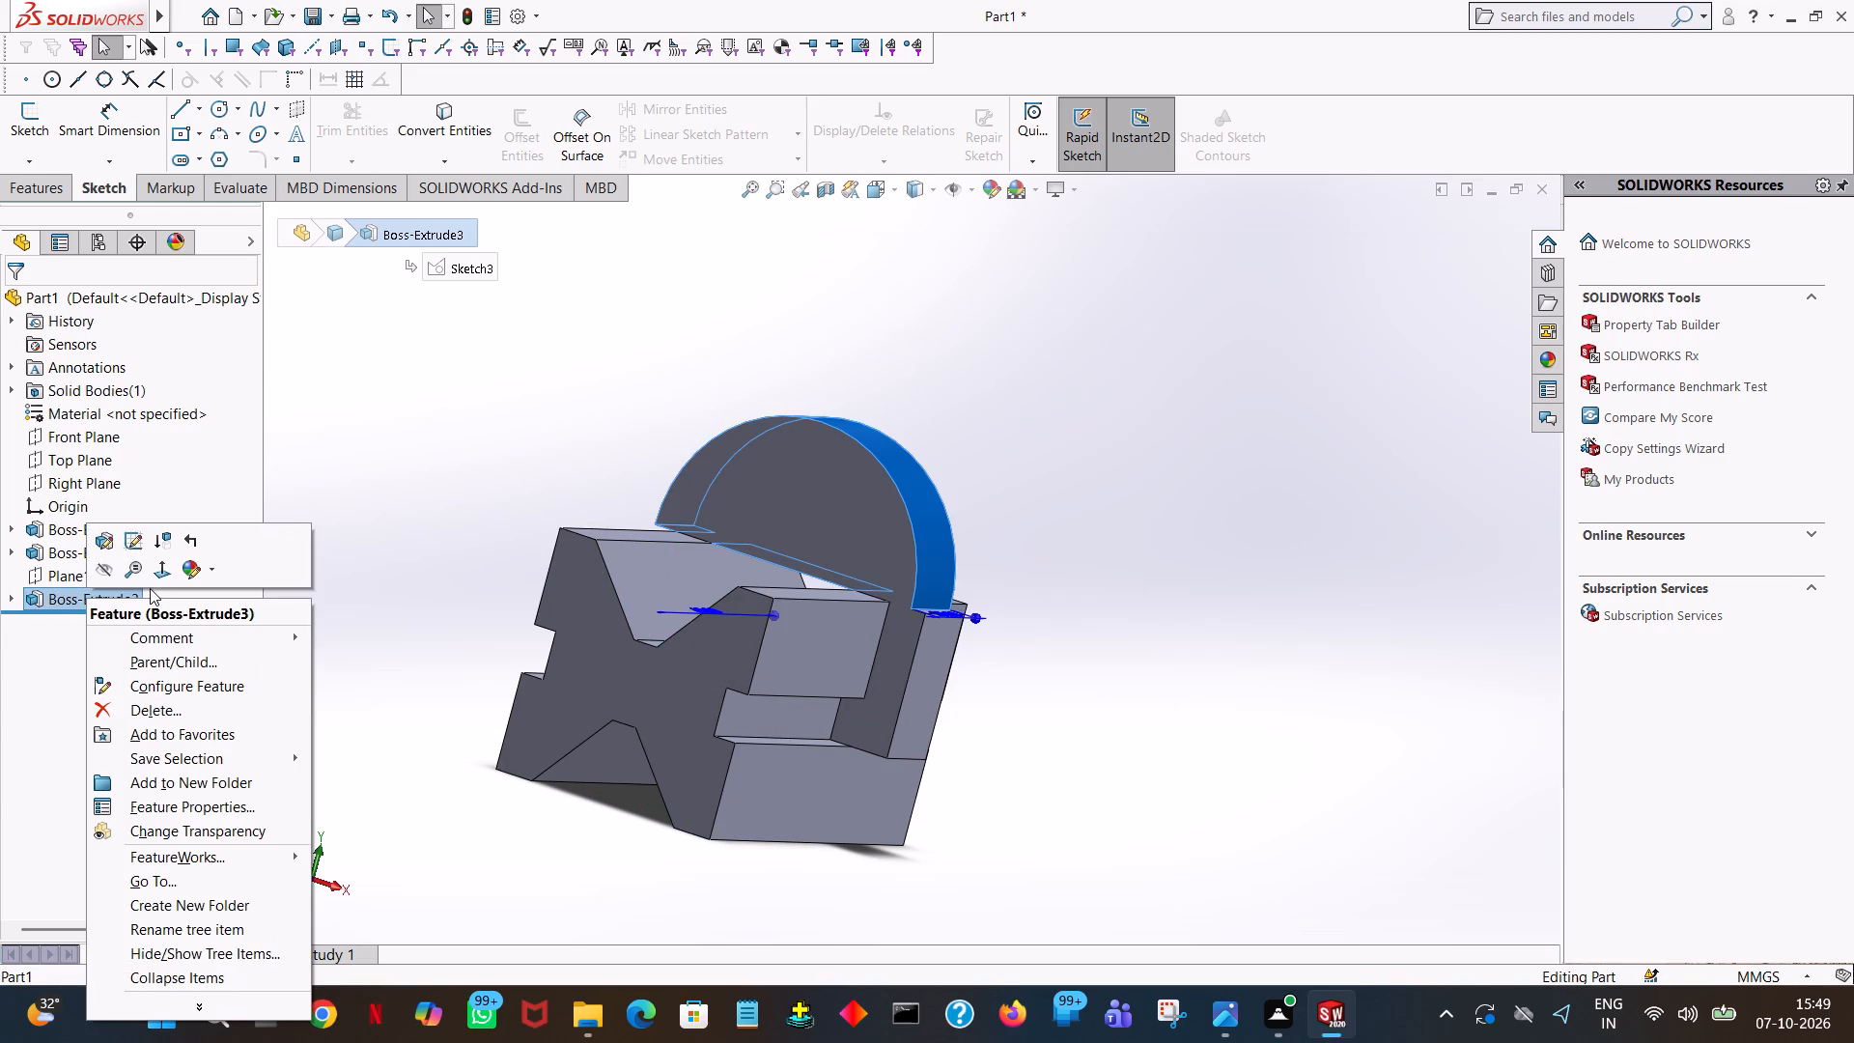
pyautogui.click(169, 712)
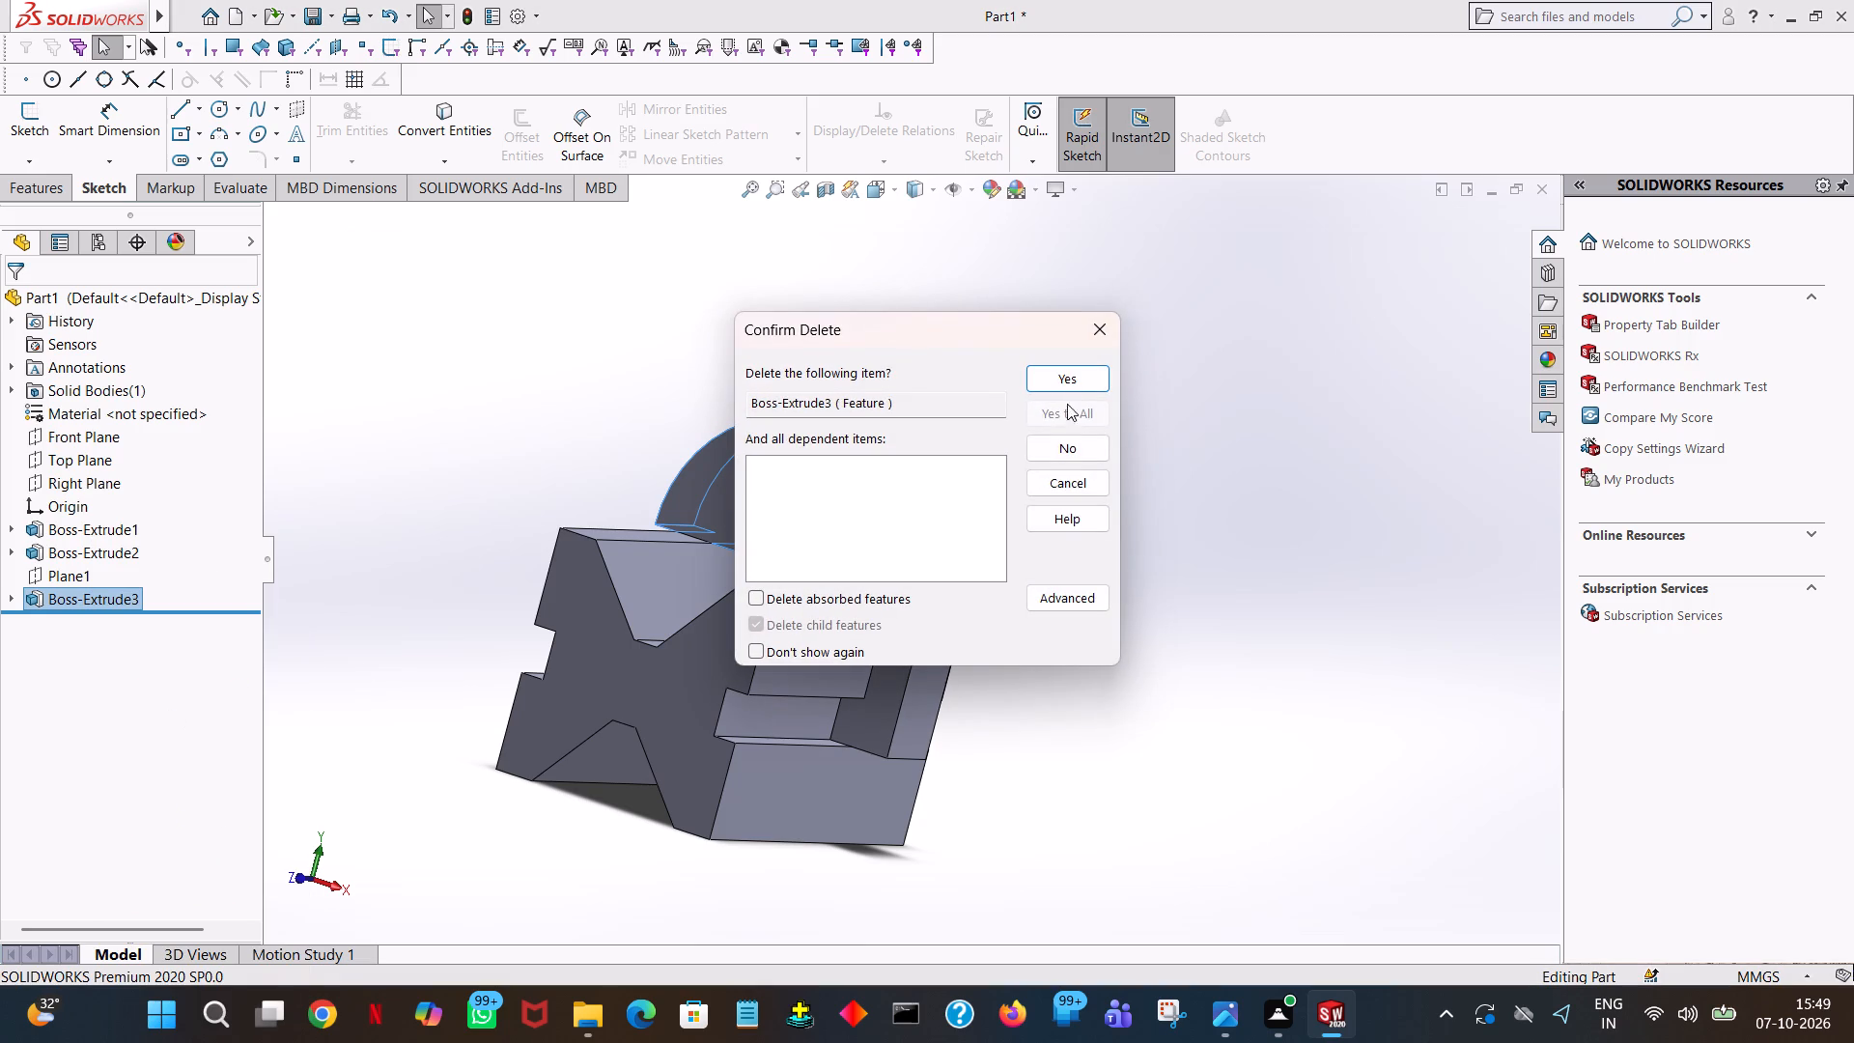
pyautogui.click(1070, 377)
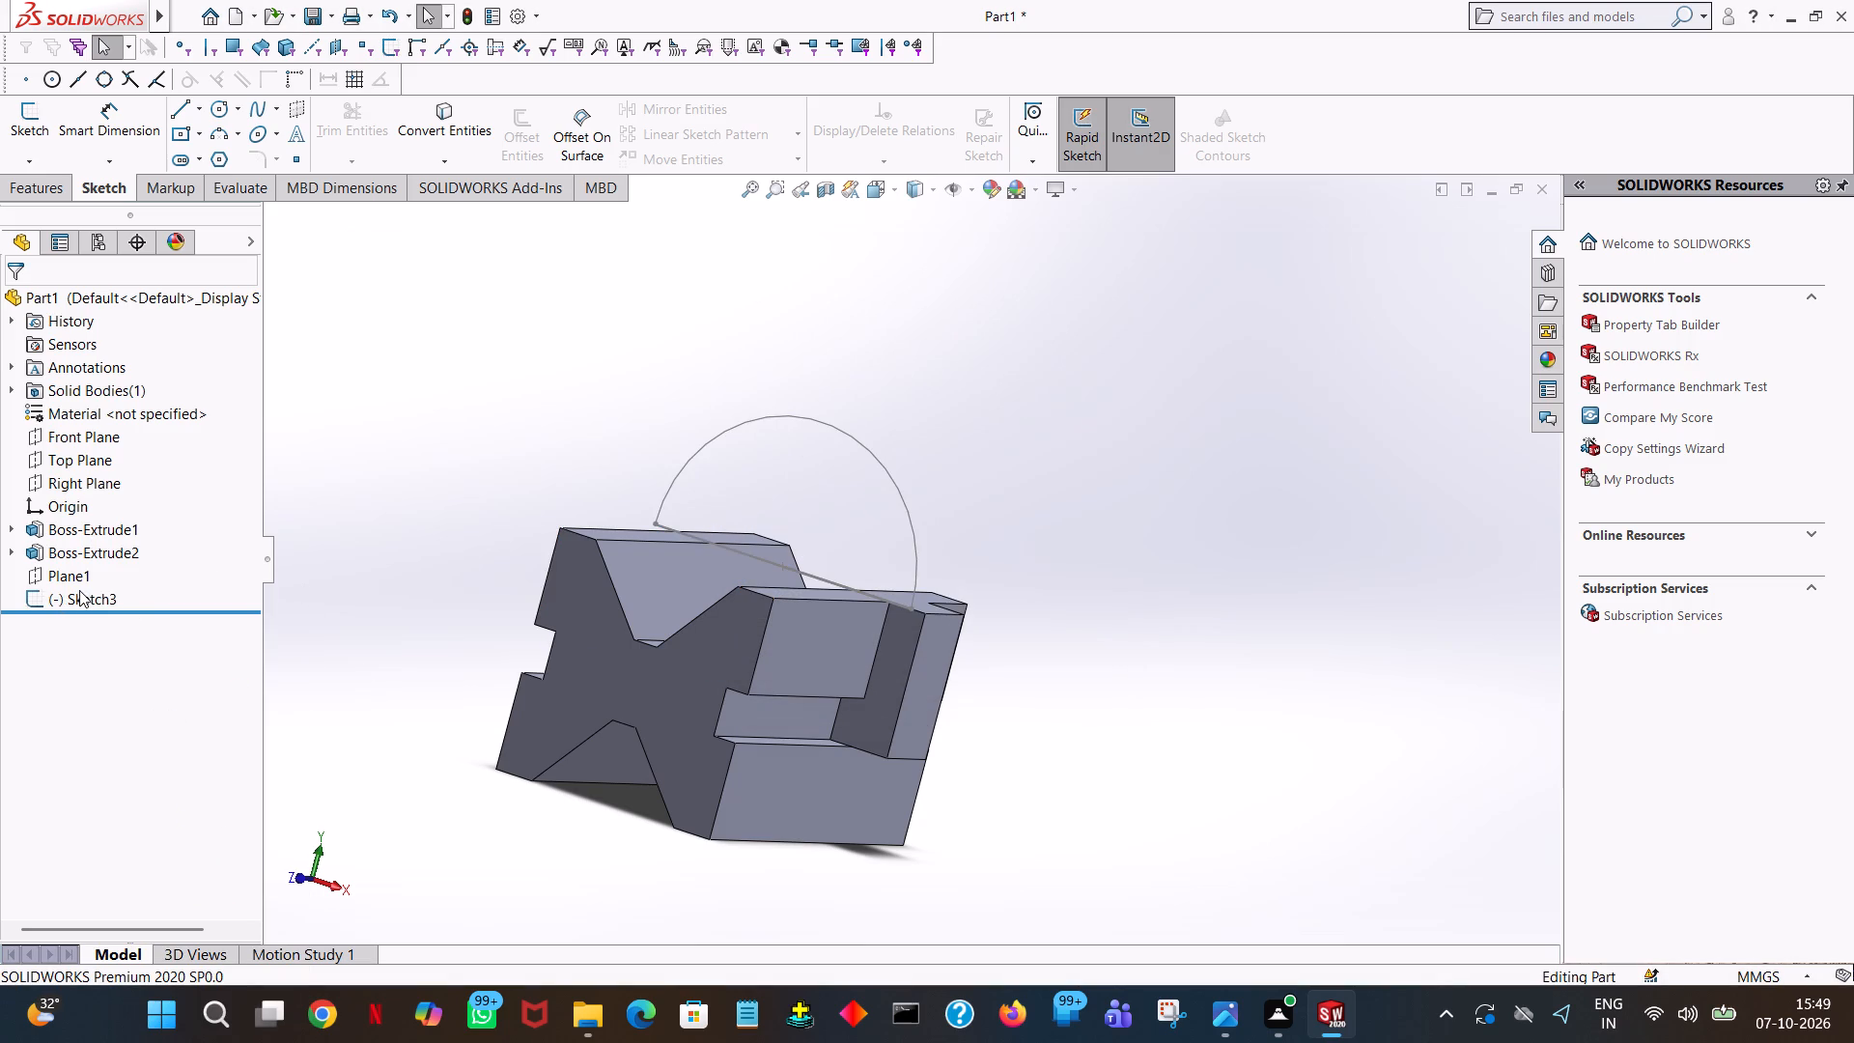
pyautogui.click(80, 590)
pyautogui.rightClick(80, 590)
pyautogui.click(144, 718)
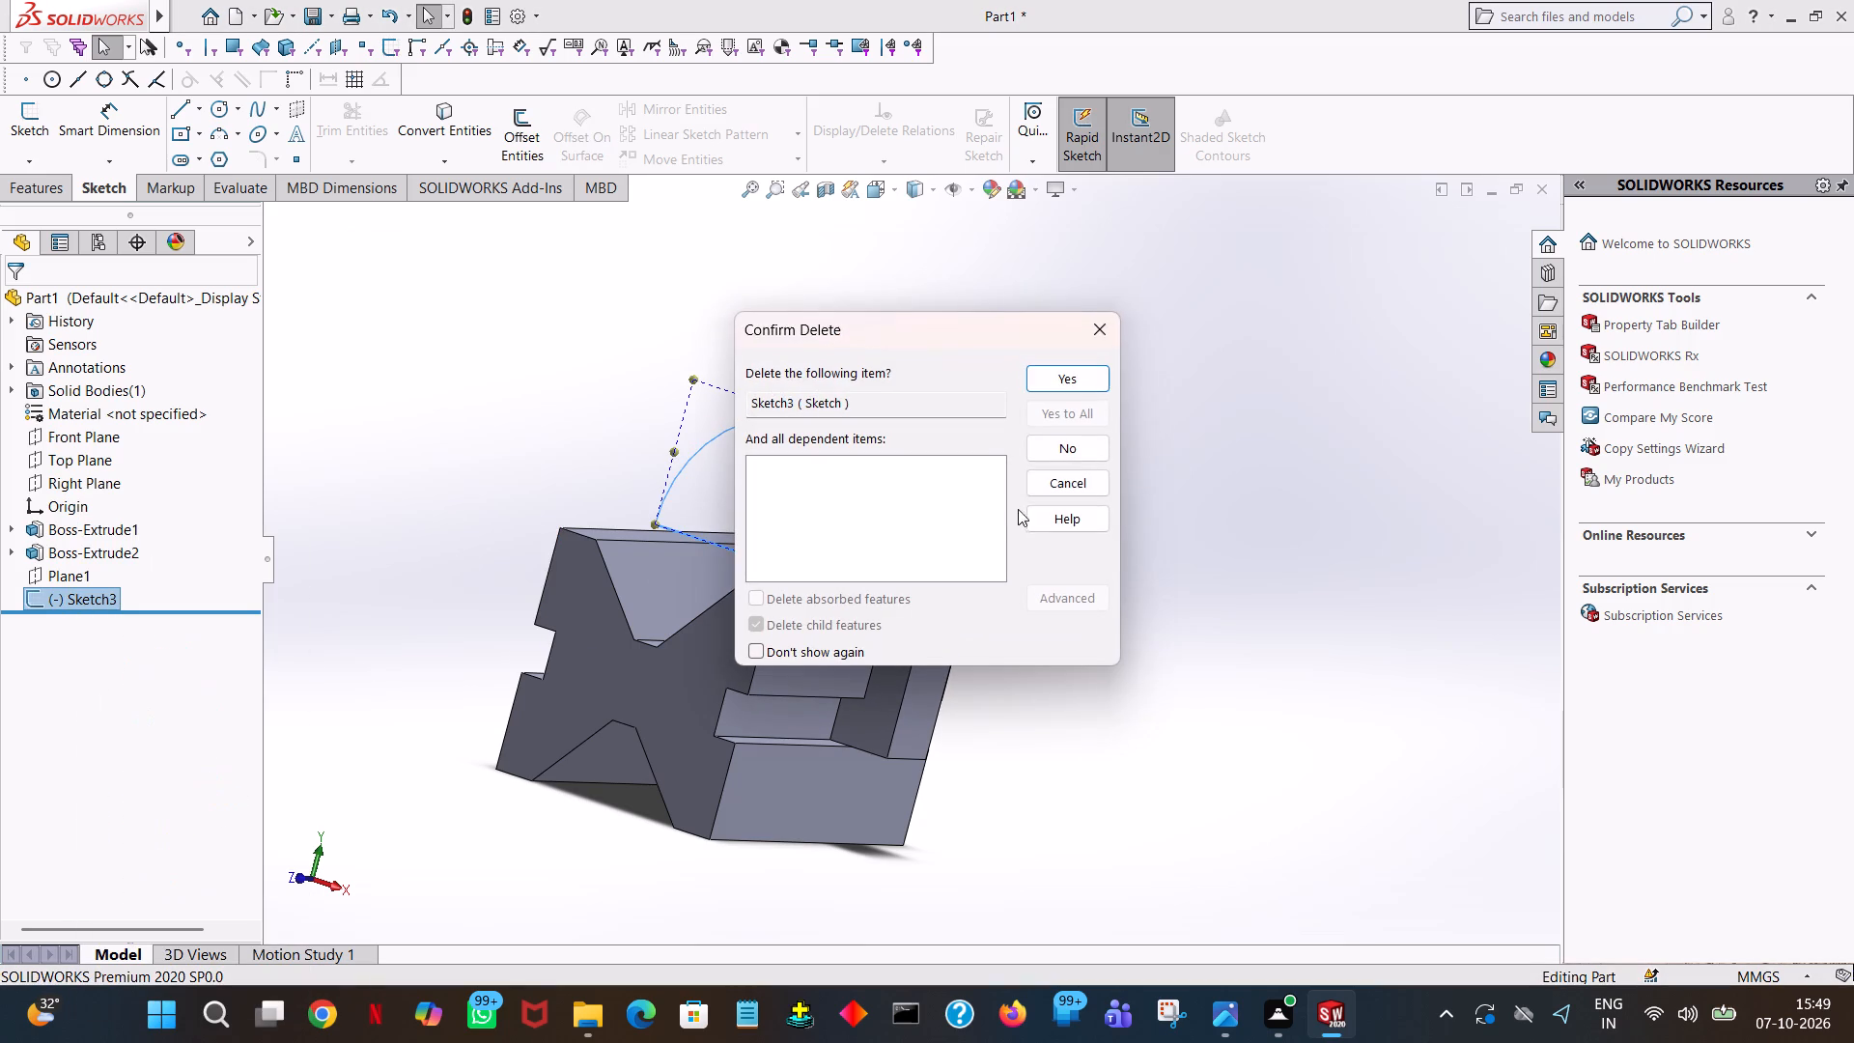
pyautogui.click(1063, 382)
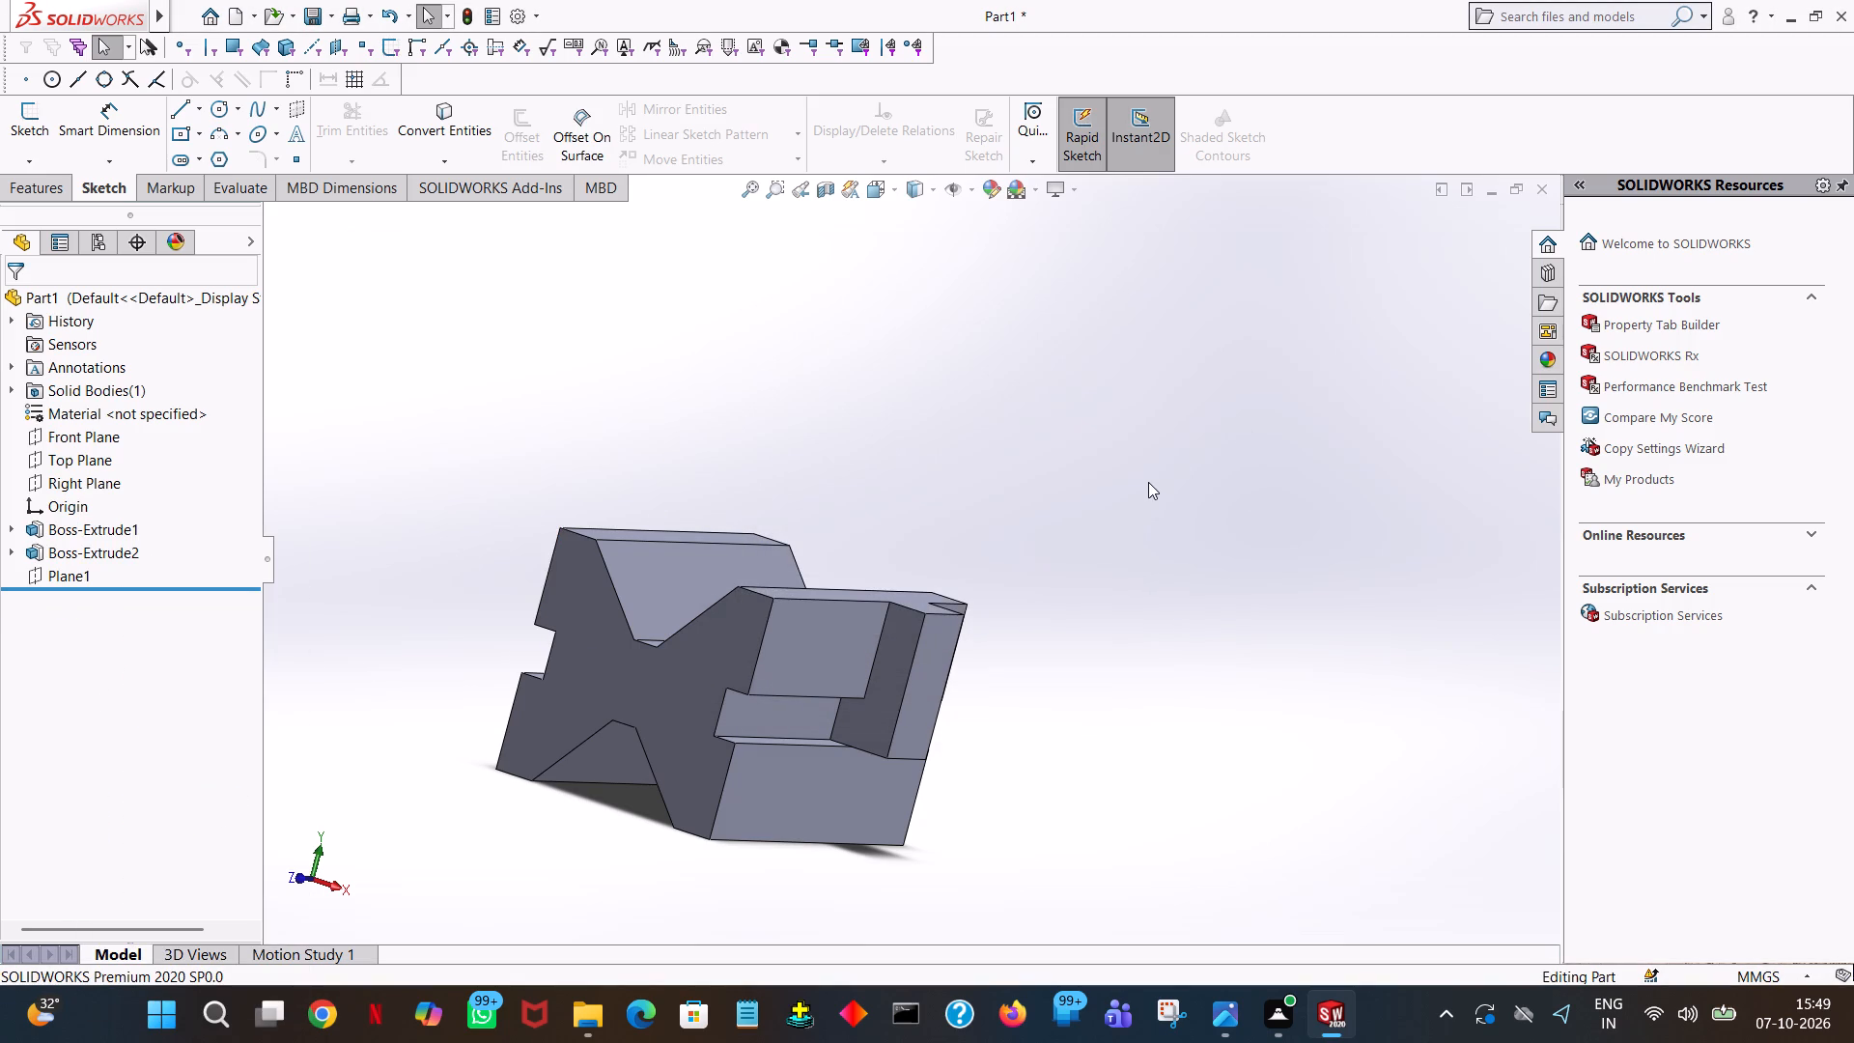
# Delete the remaining side boss, Boss-Extrude2, and its leftover sketch, Sketch2, leaving the notched block and Plane1.
pyautogui.click(1148, 482)
pyautogui.moveTo(1152, 502); pyautogui.dragTo(1115, 521, button='middle')
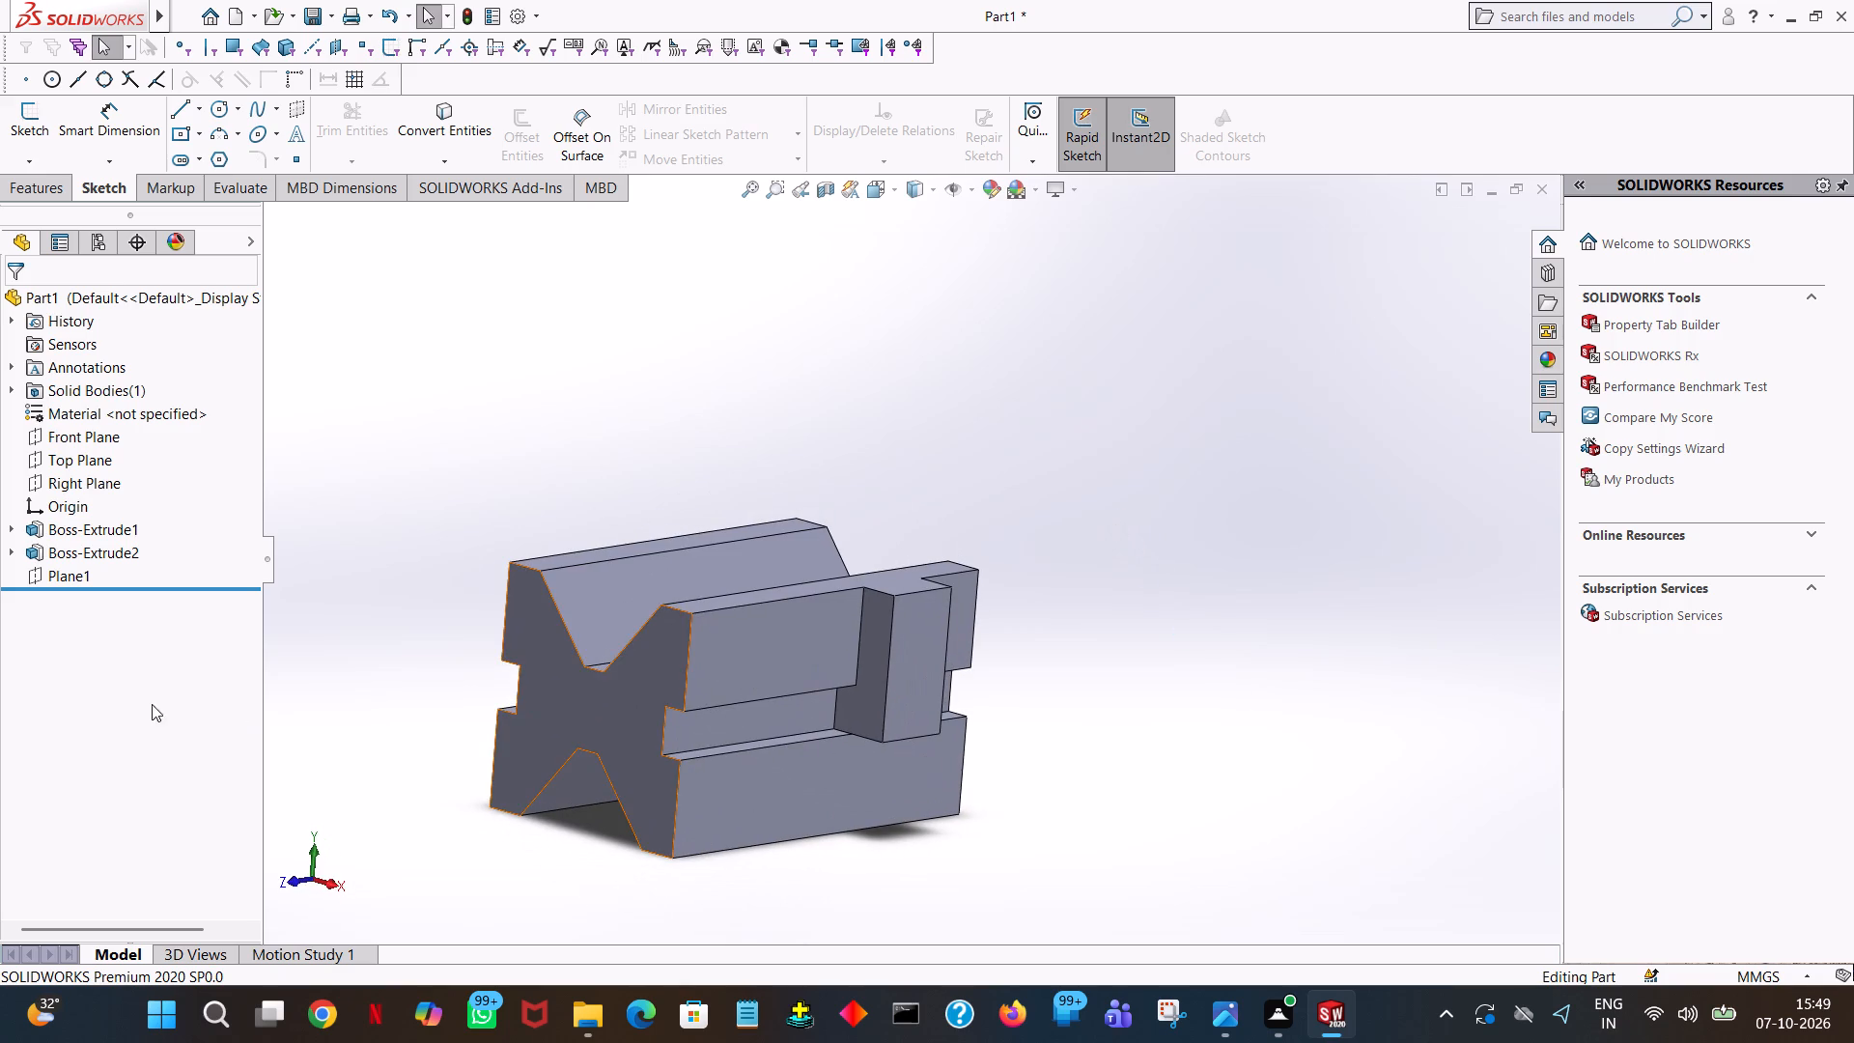
pyautogui.click(89, 561)
pyautogui.rightClick(89, 561)
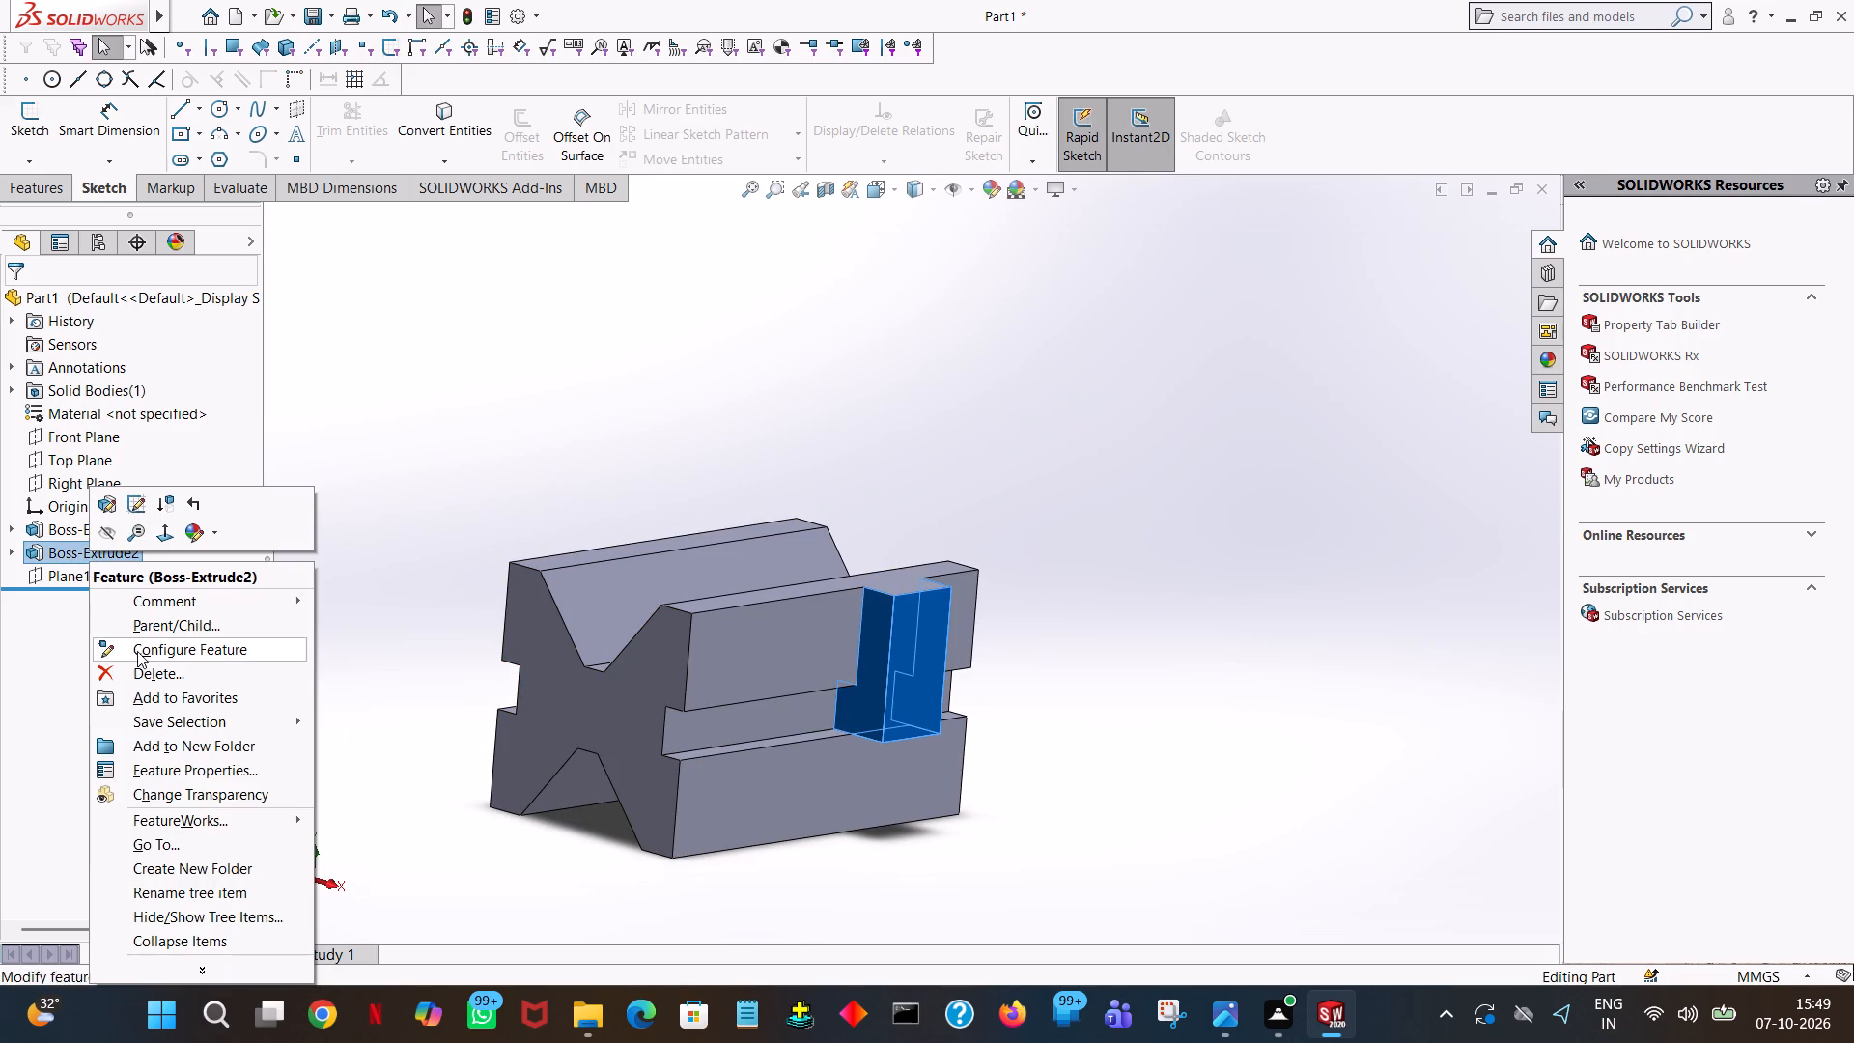
pyautogui.click(141, 663)
pyautogui.click(1060, 378)
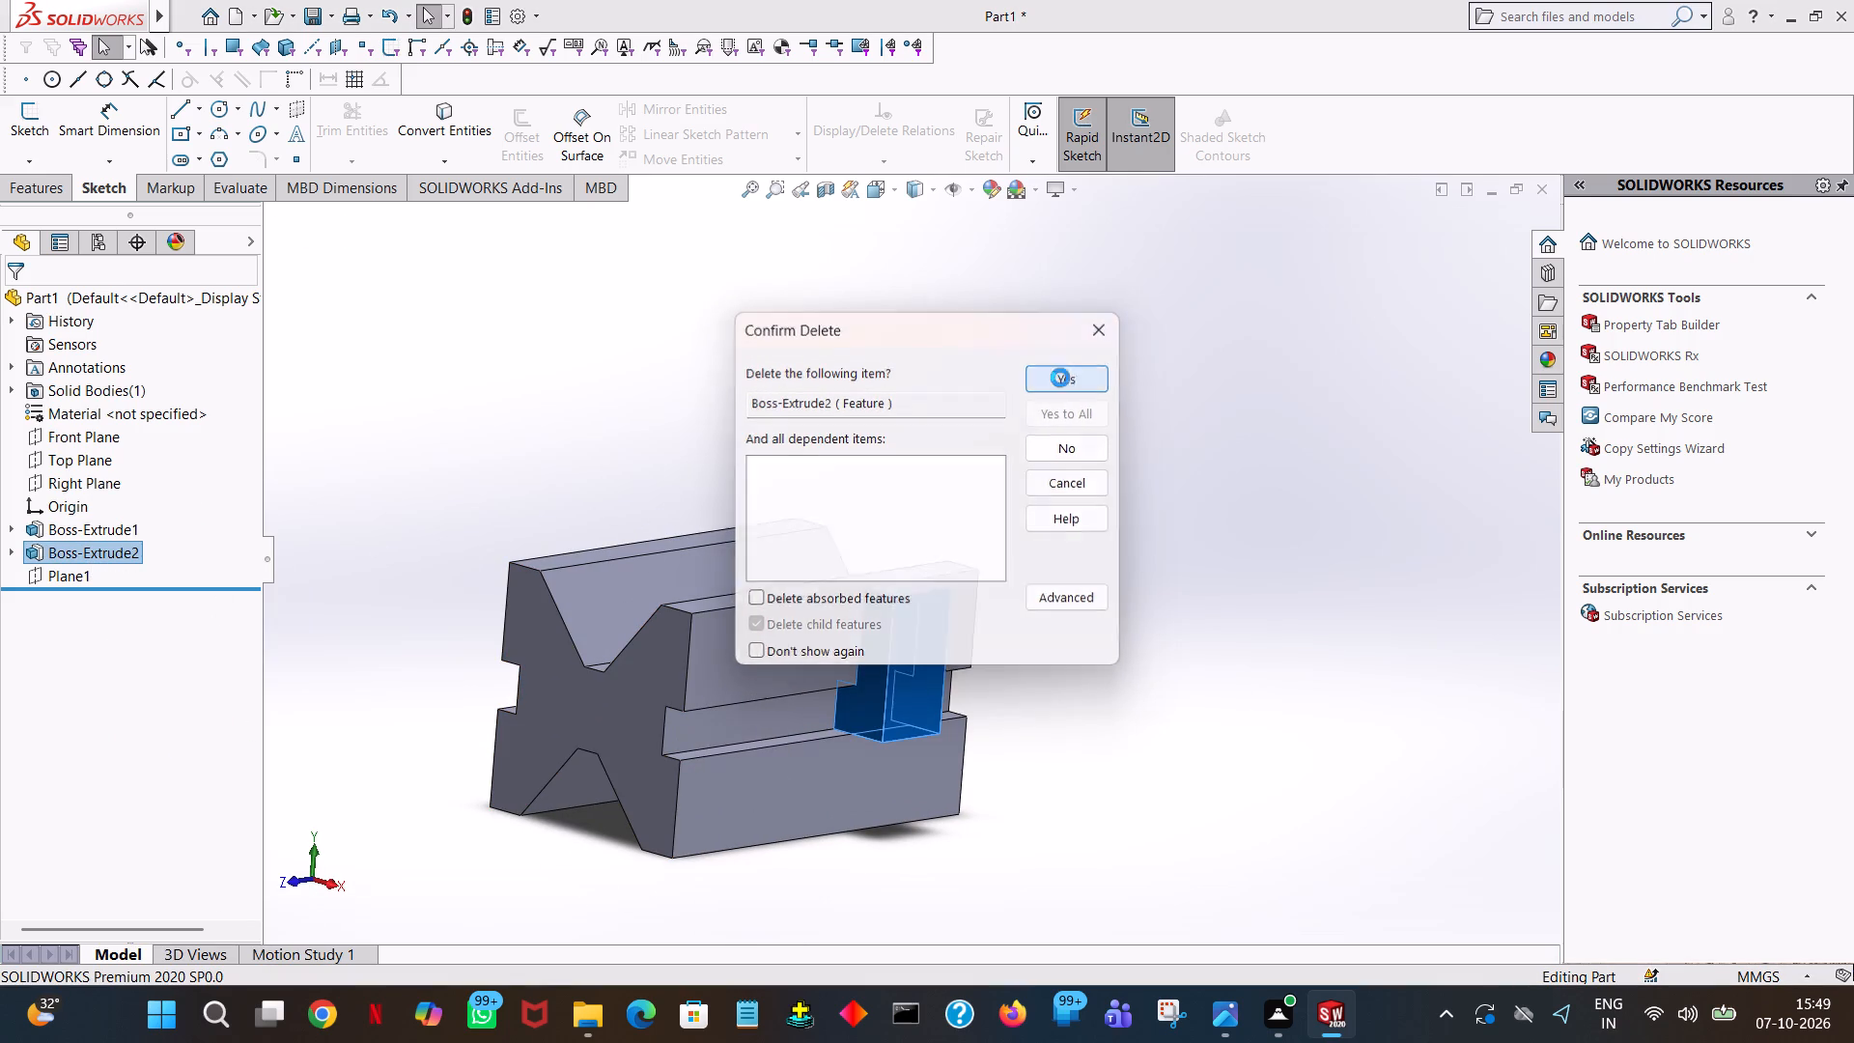
pyautogui.moveTo(1178, 427); pyautogui.dragTo(1248, 529, button='middle')
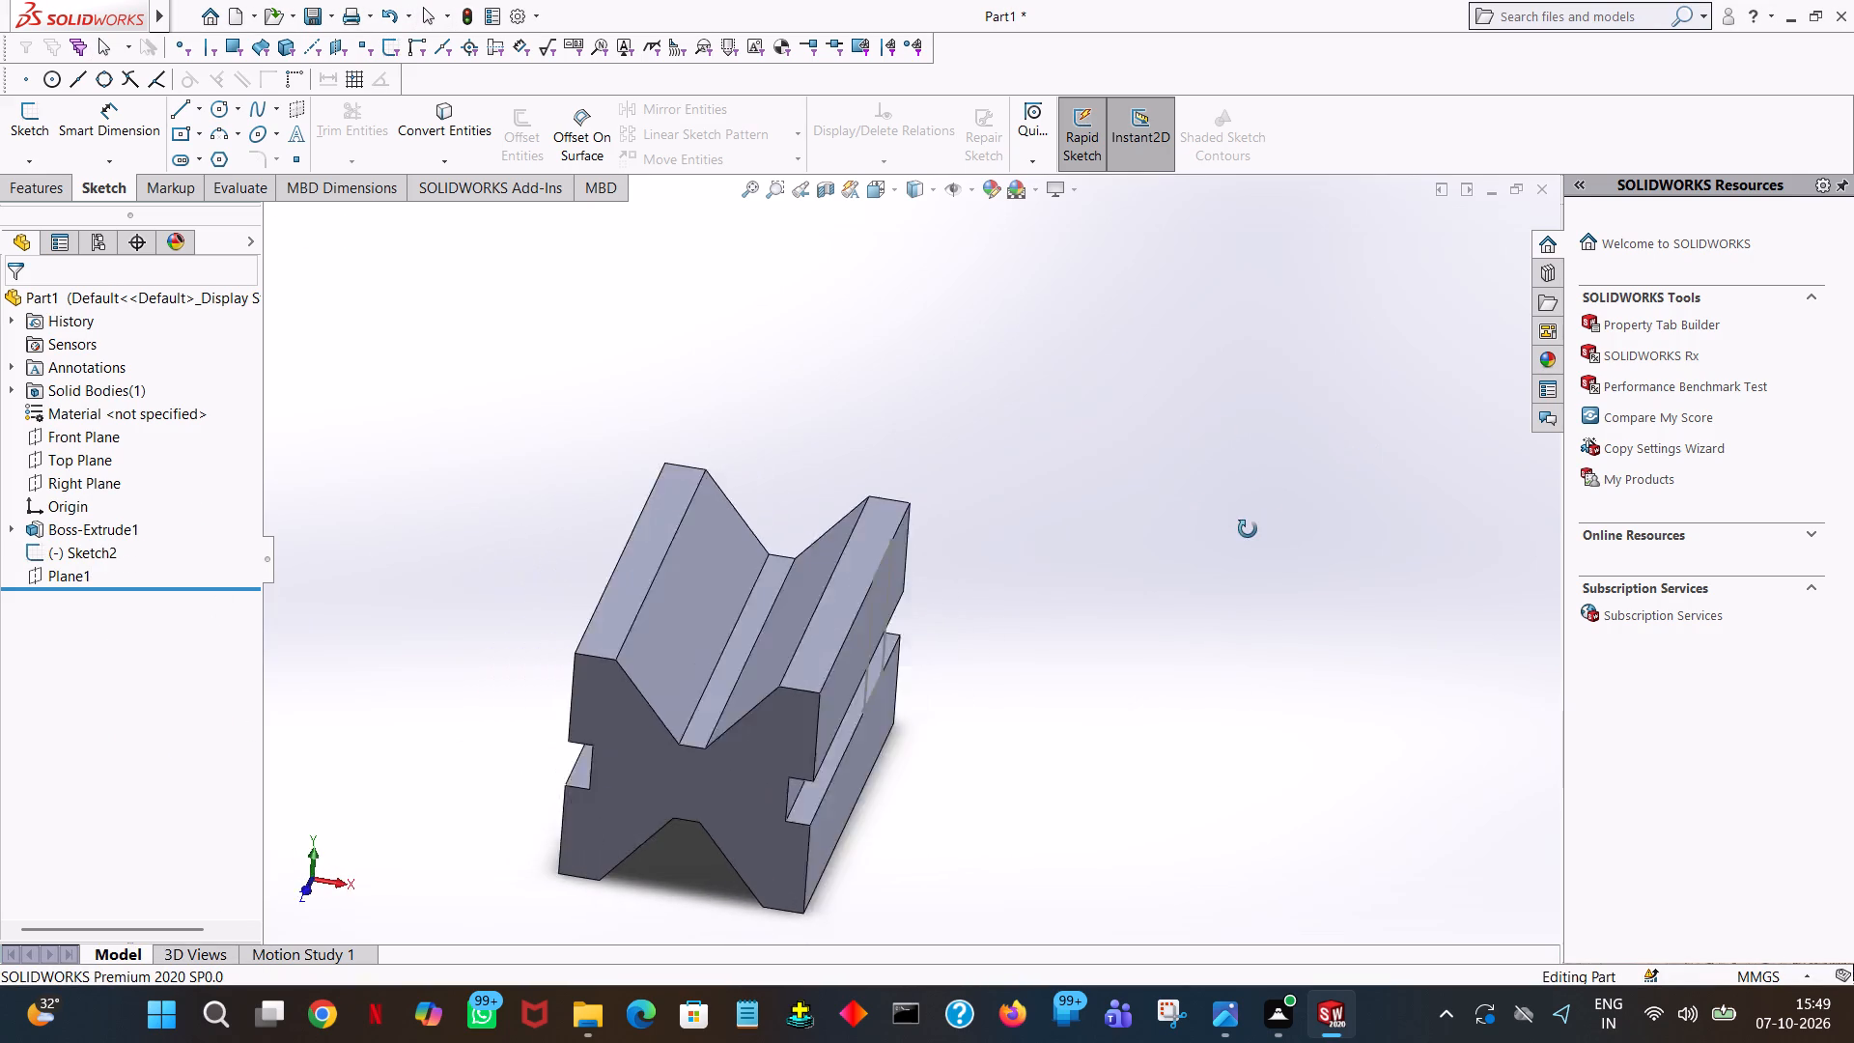
pyautogui.moveTo(1248, 529); pyautogui.dragTo(1219, 508, button='middle')
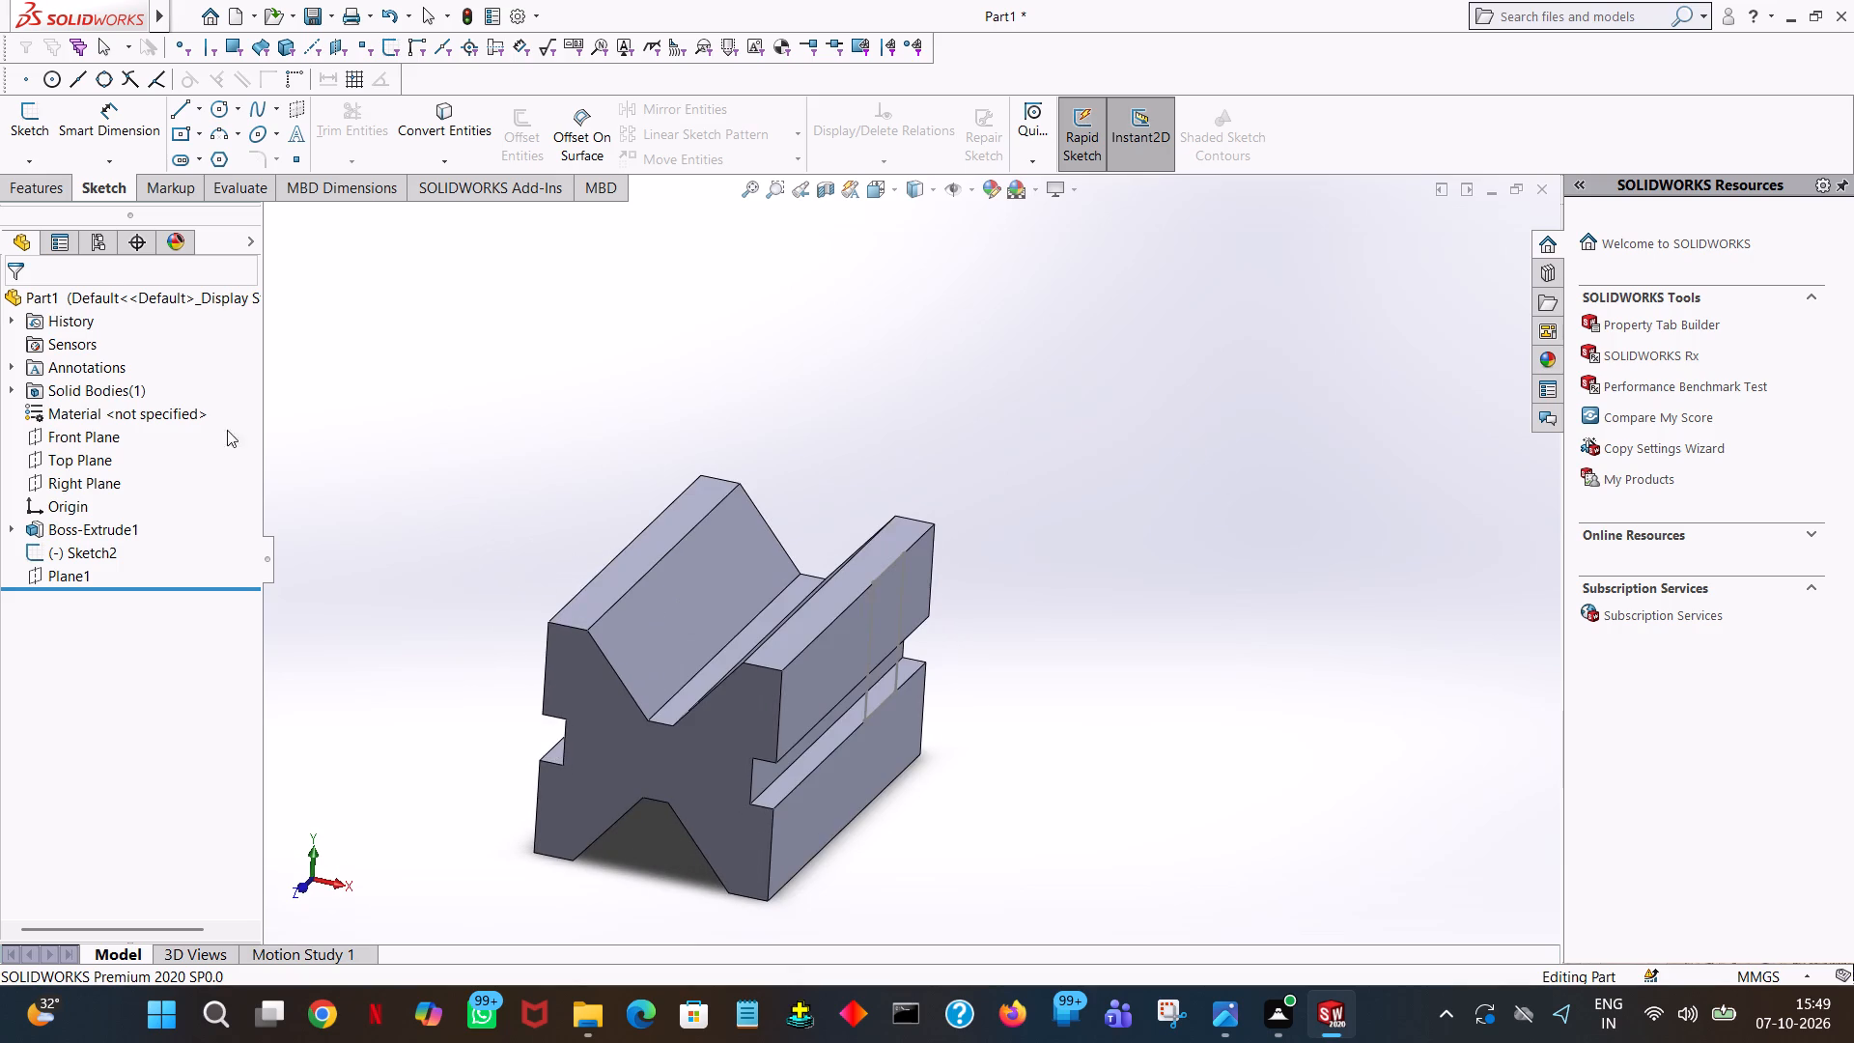
pyautogui.click(76, 580)
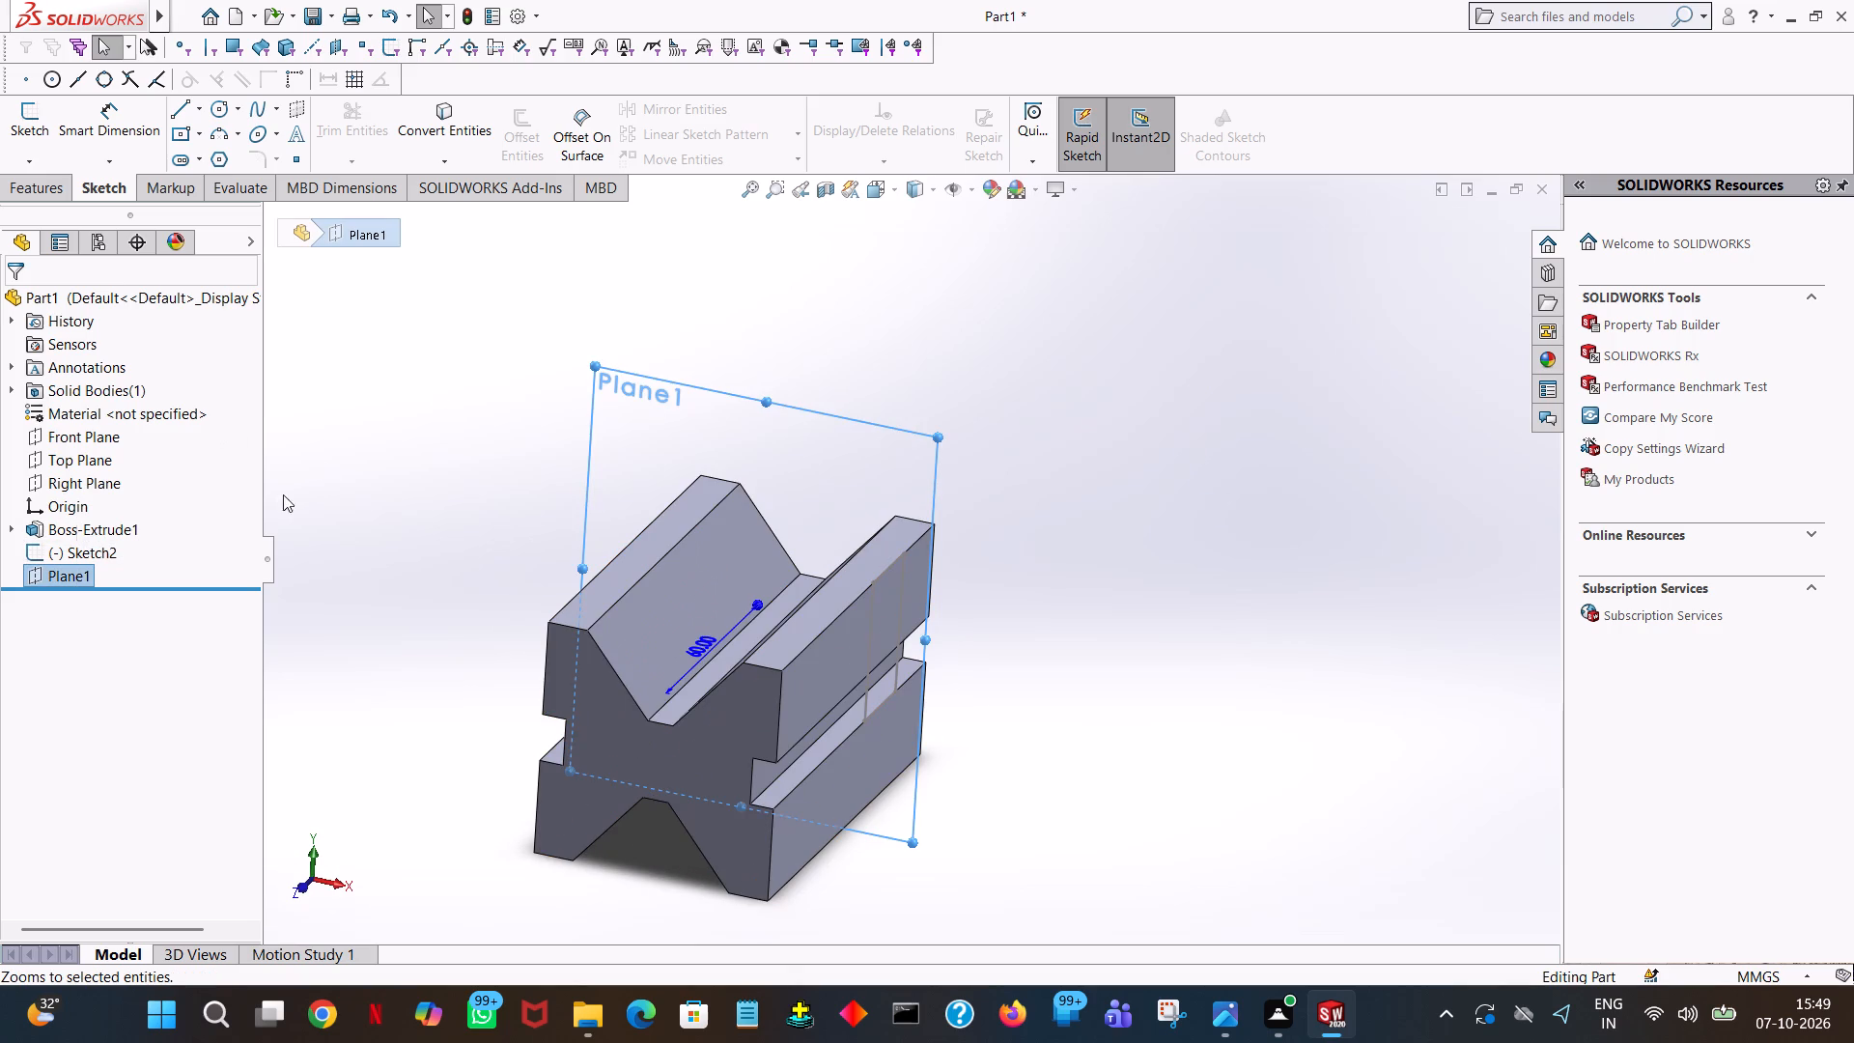
pyautogui.click(66, 557)
pyautogui.rightClick(66, 557)
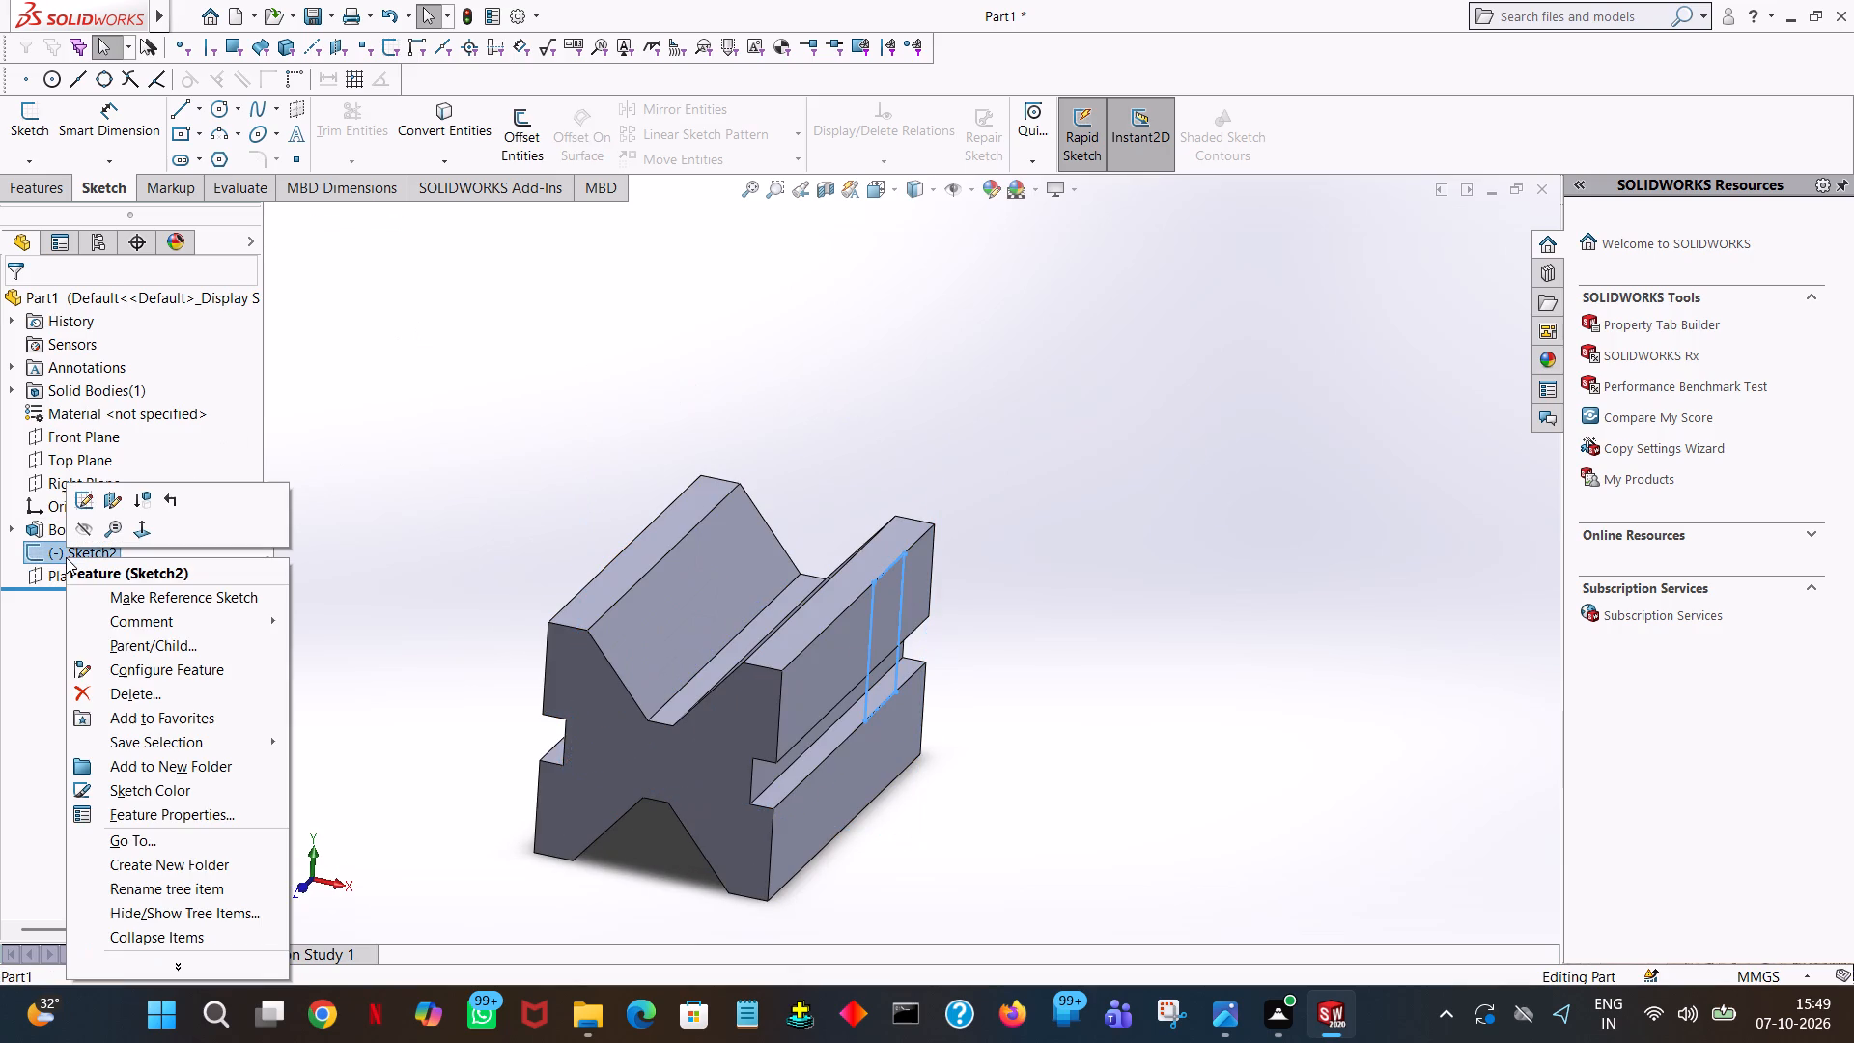
pyautogui.click(122, 692)
pyautogui.click(1077, 385)
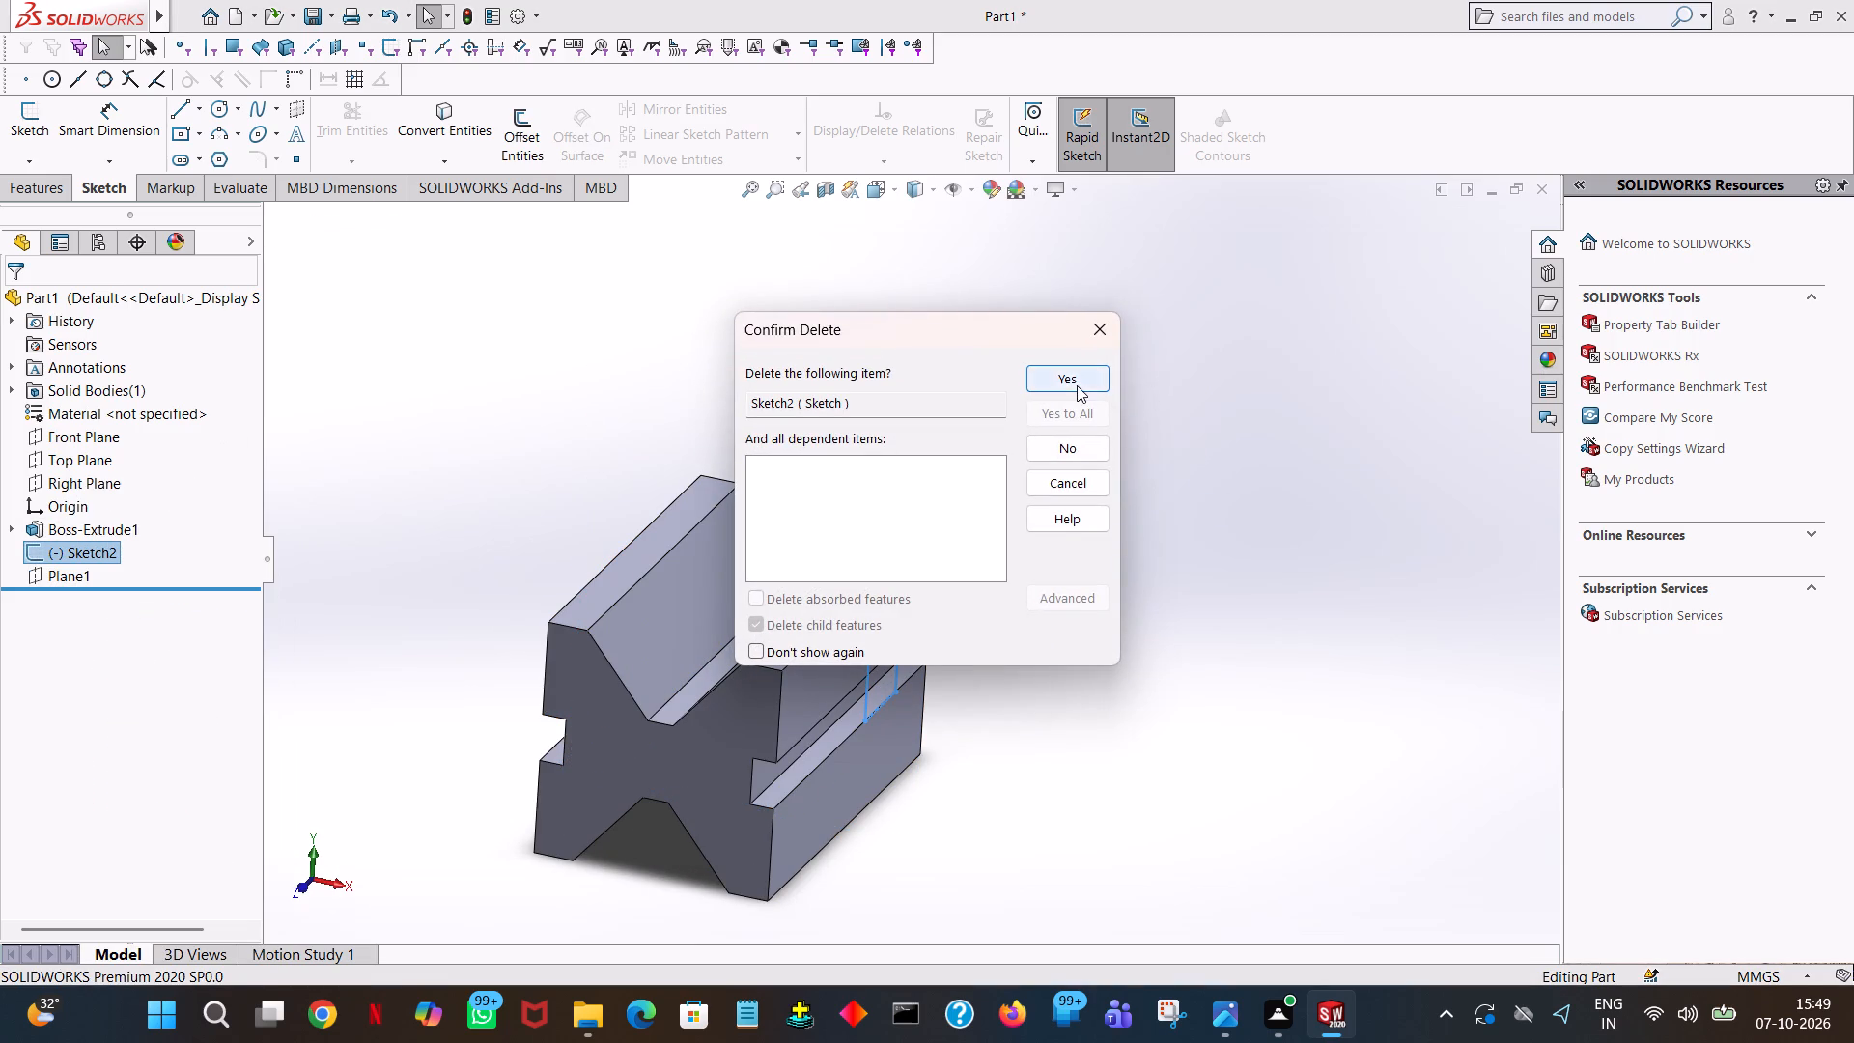
# Start saving the part and create a new folder named assembly on the New Volume (D:) drive.
pyautogui.moveTo(1129, 489); pyautogui.dragTo(1089, 358, button='middle')
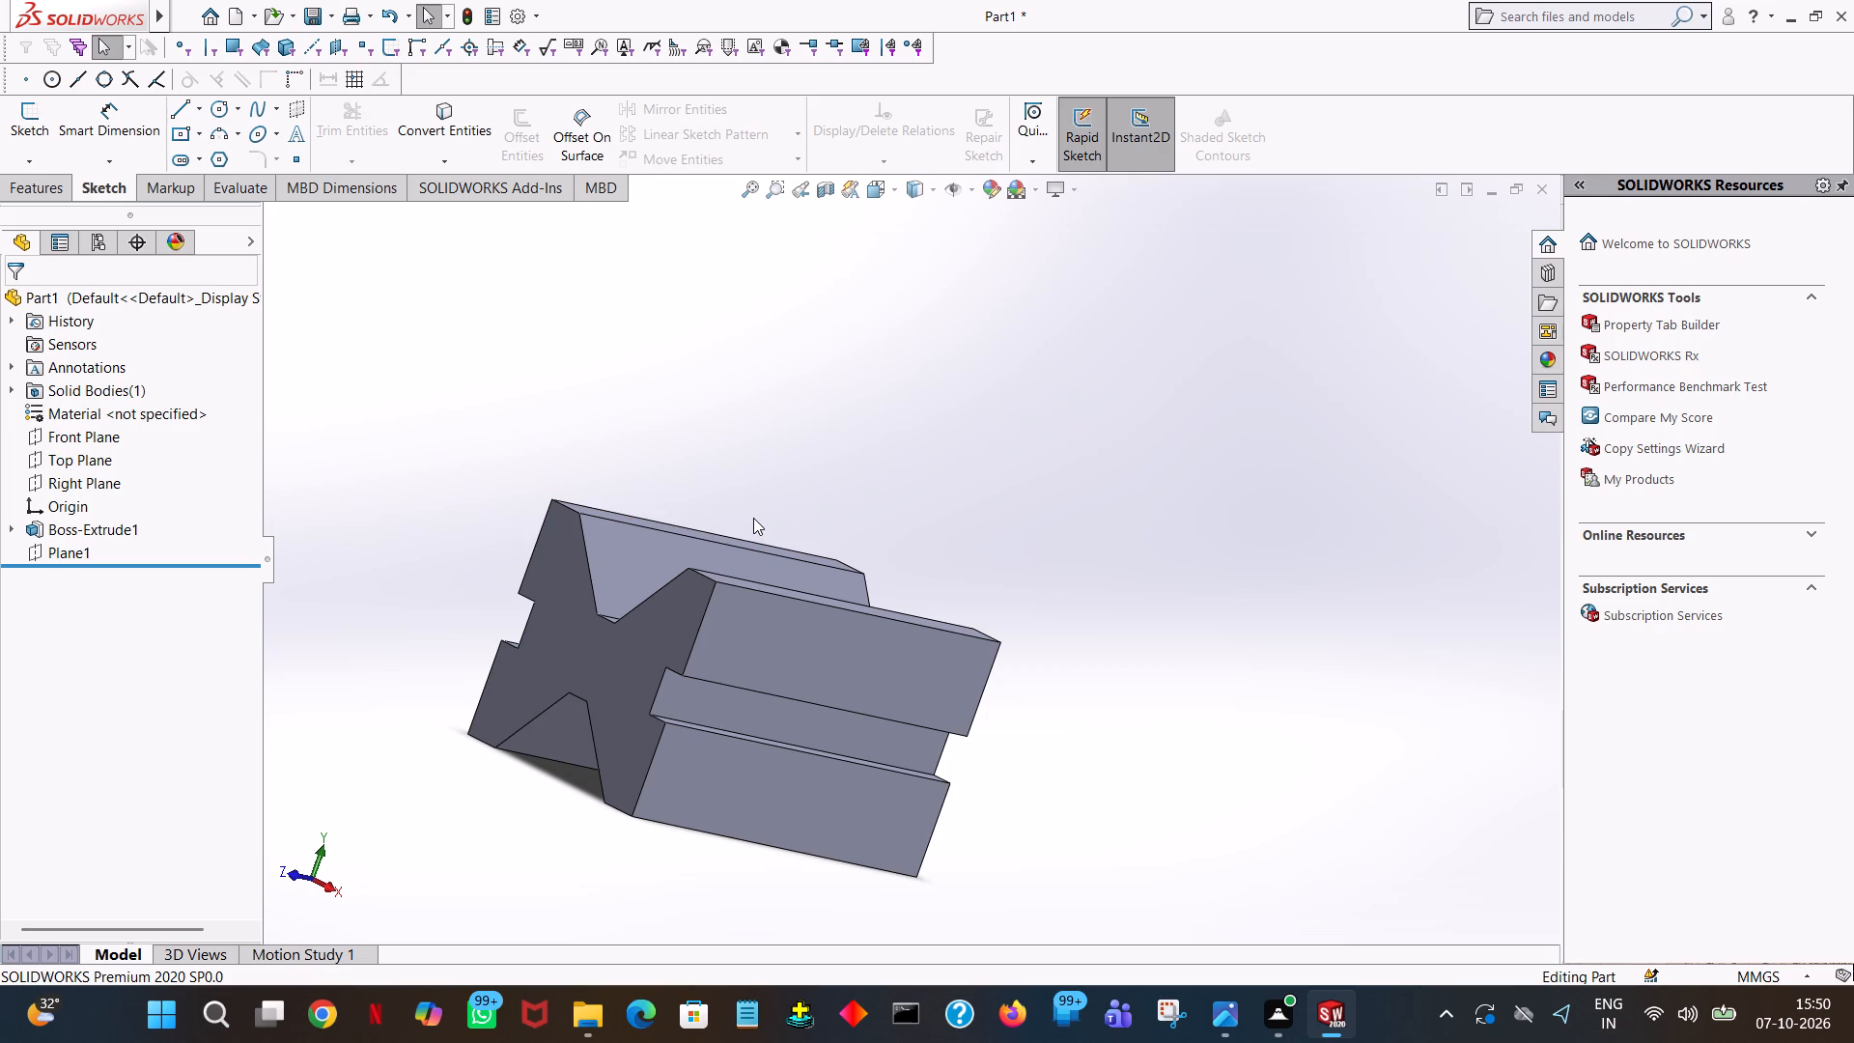
pyautogui.click(320, 6)
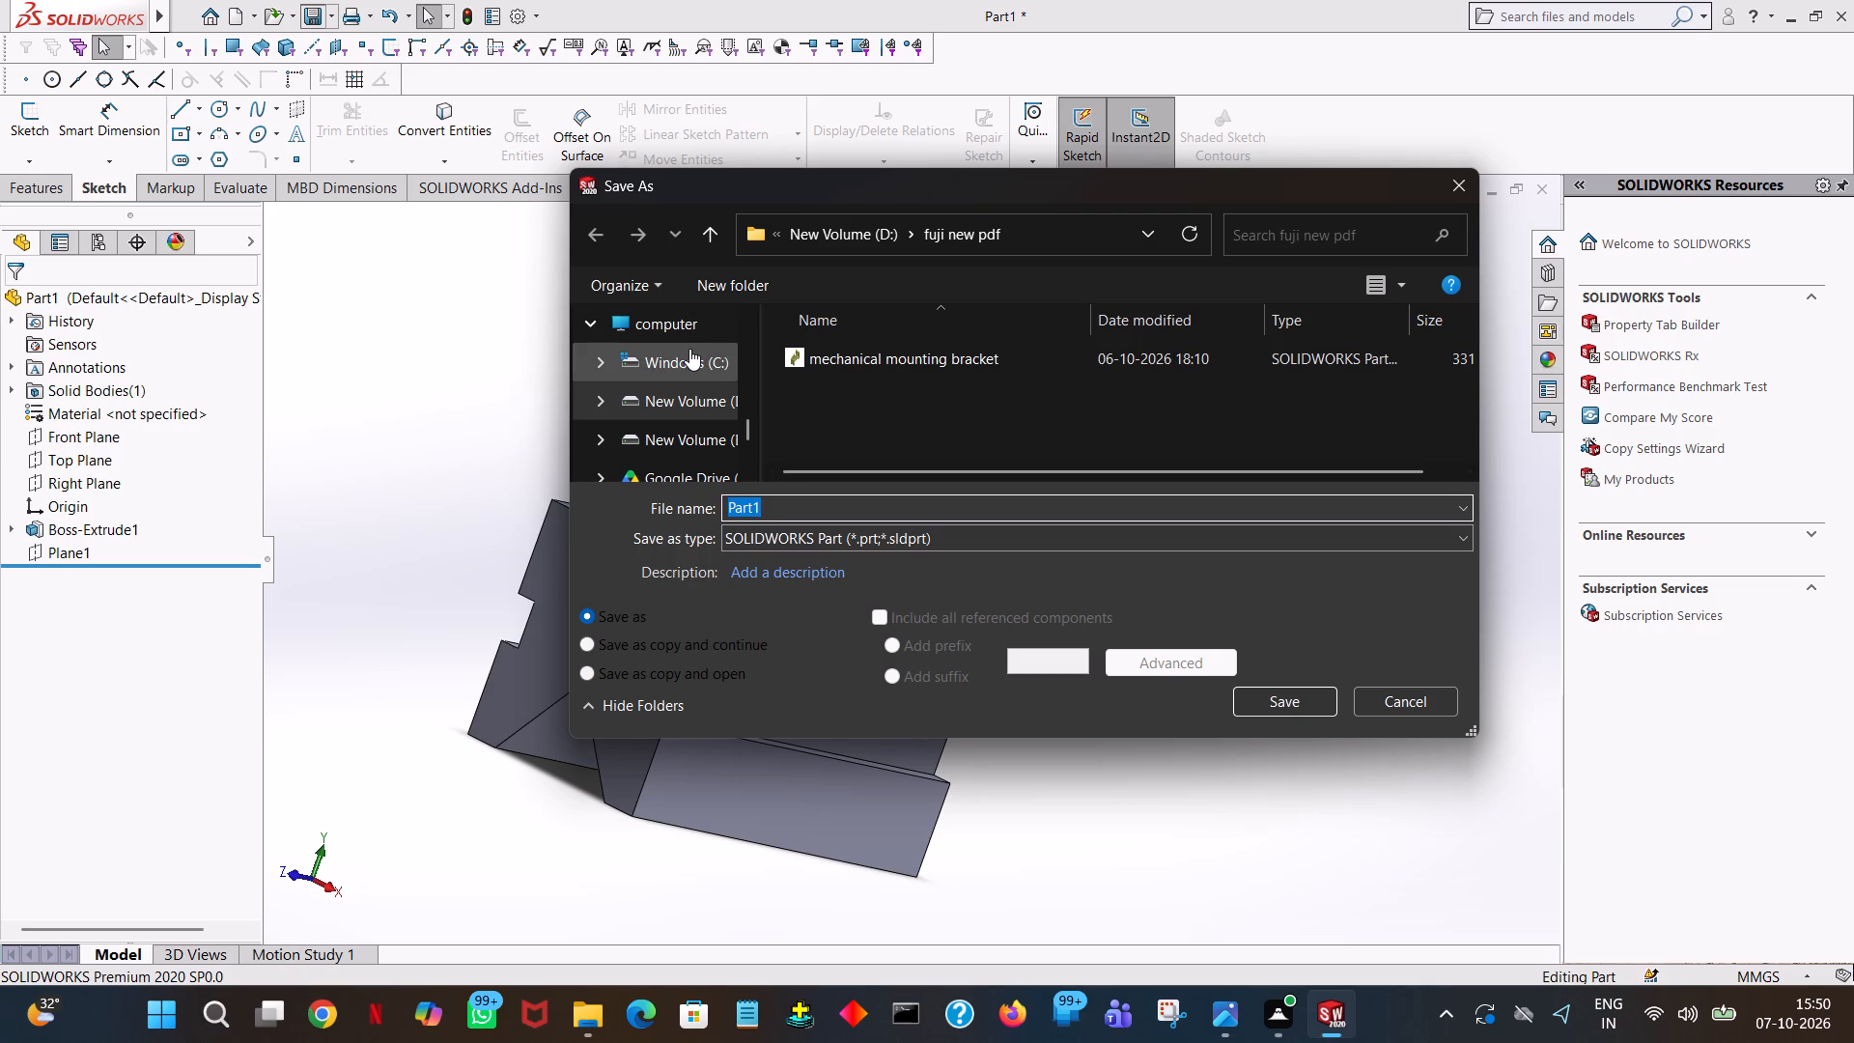
pyautogui.click(716, 226)
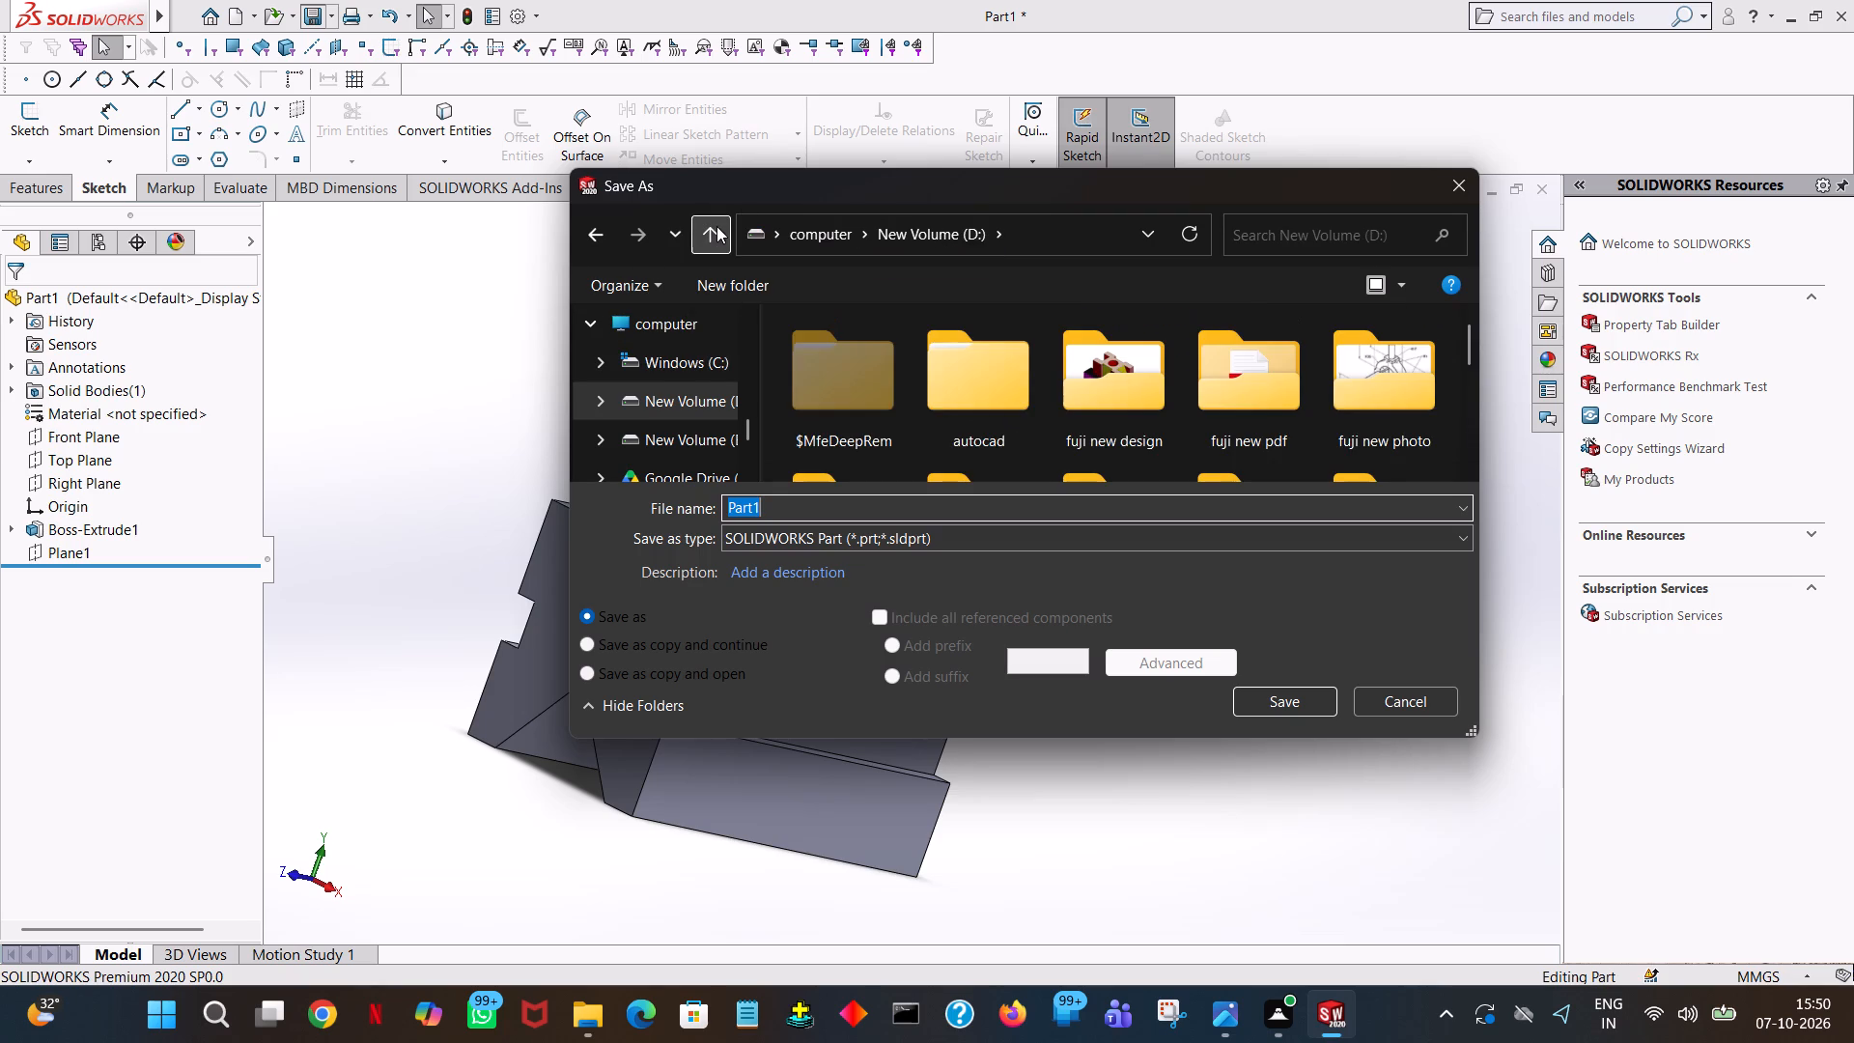
pyautogui.rightClick(1314, 445)
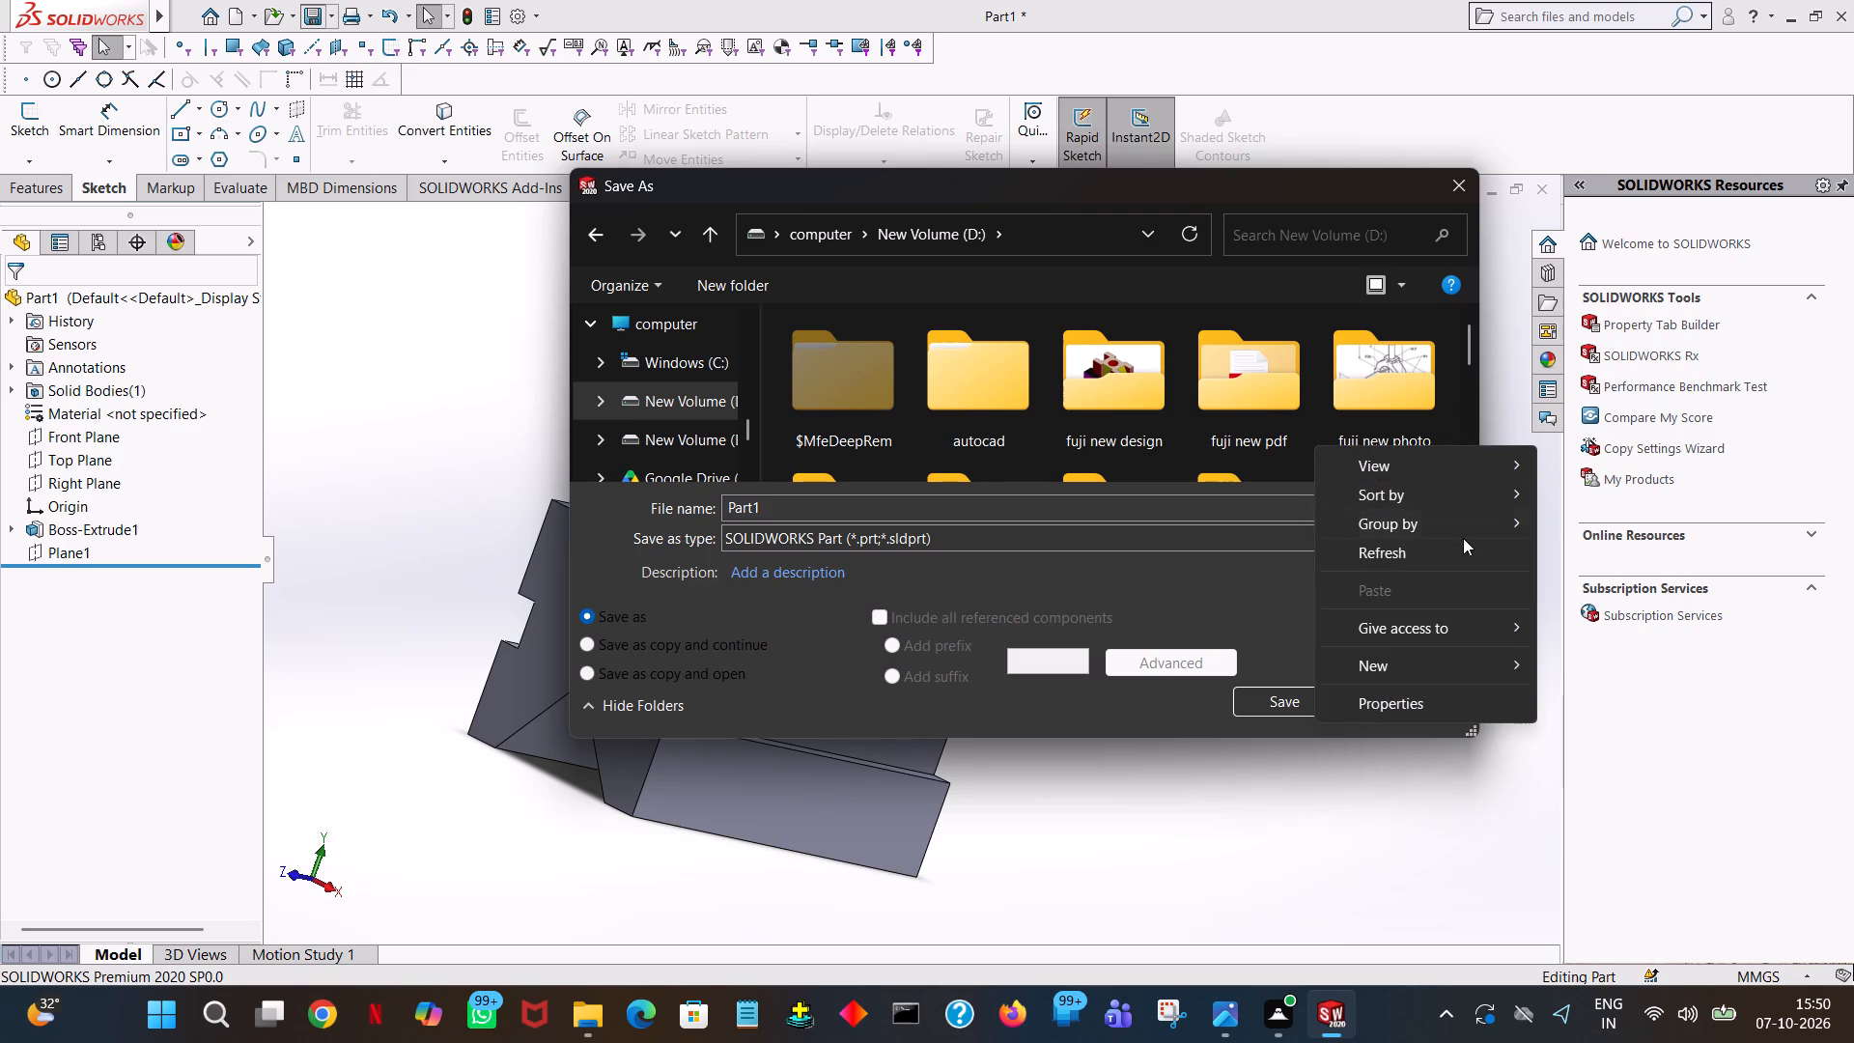
pyautogui.click(1394, 659)
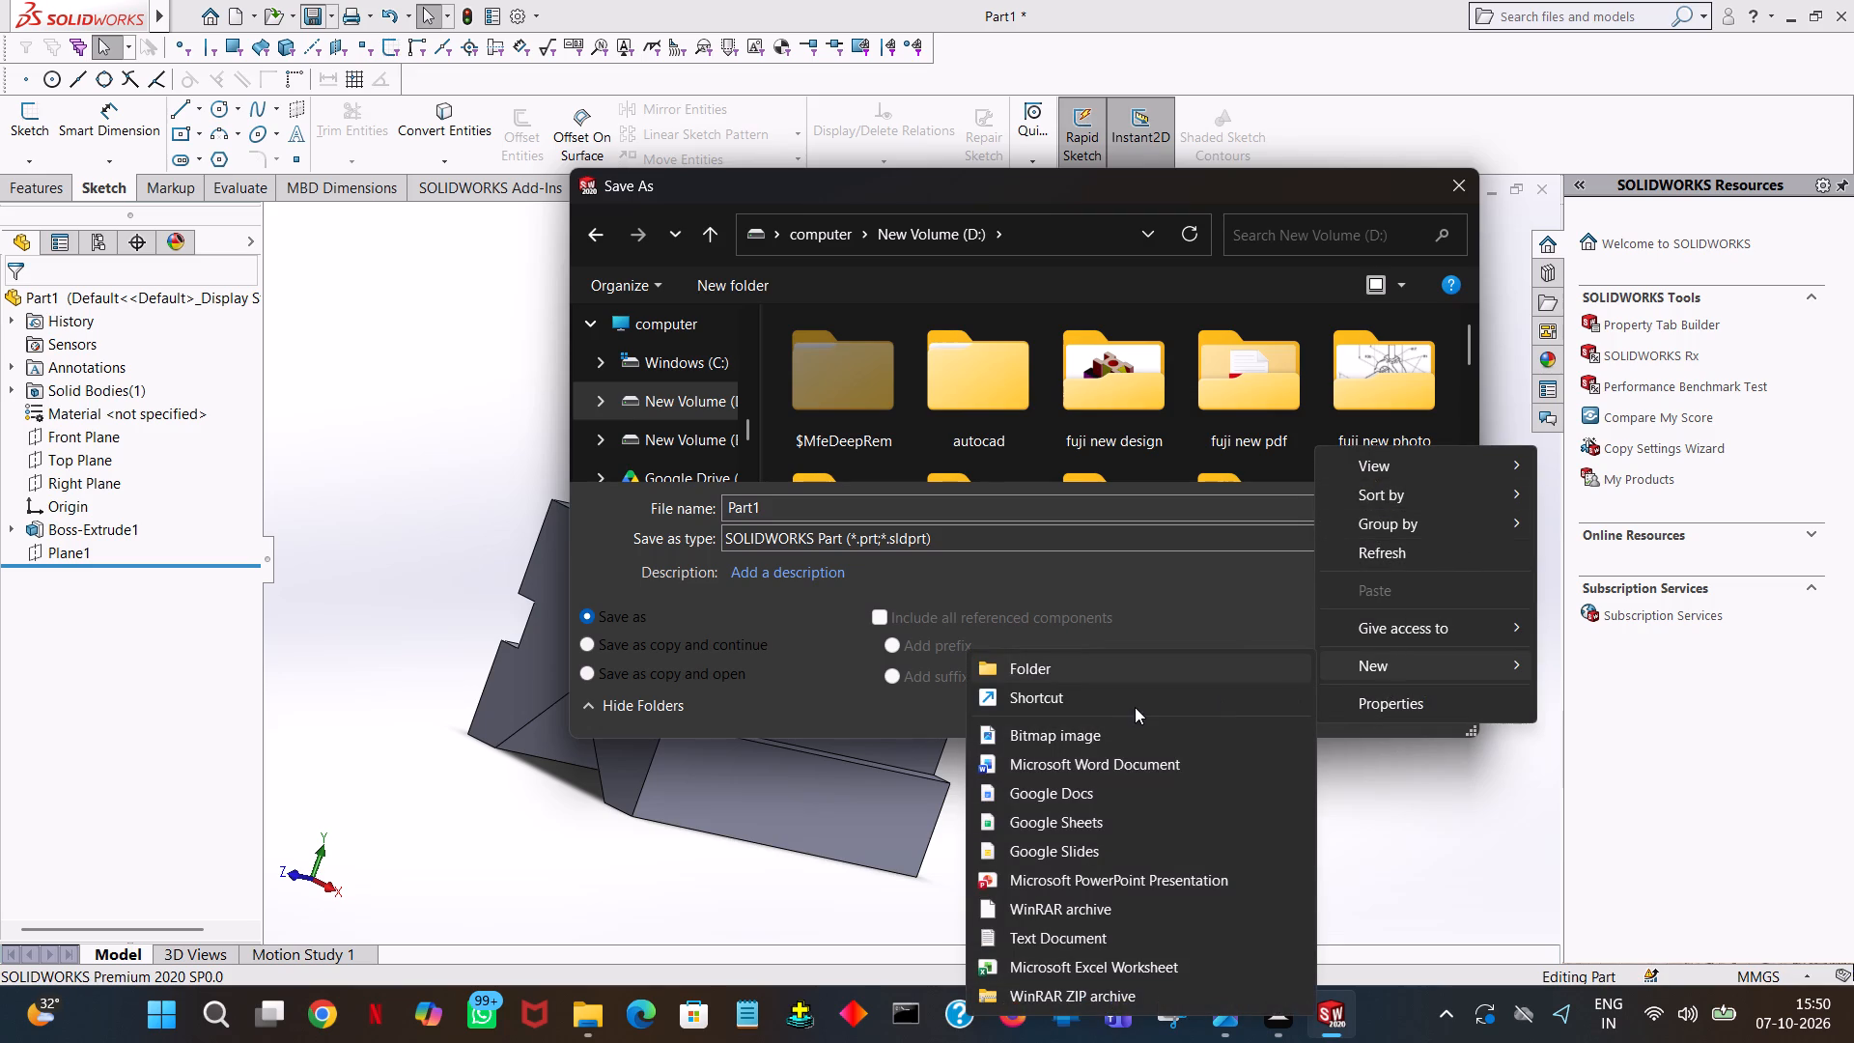
pyautogui.click(1084, 668)
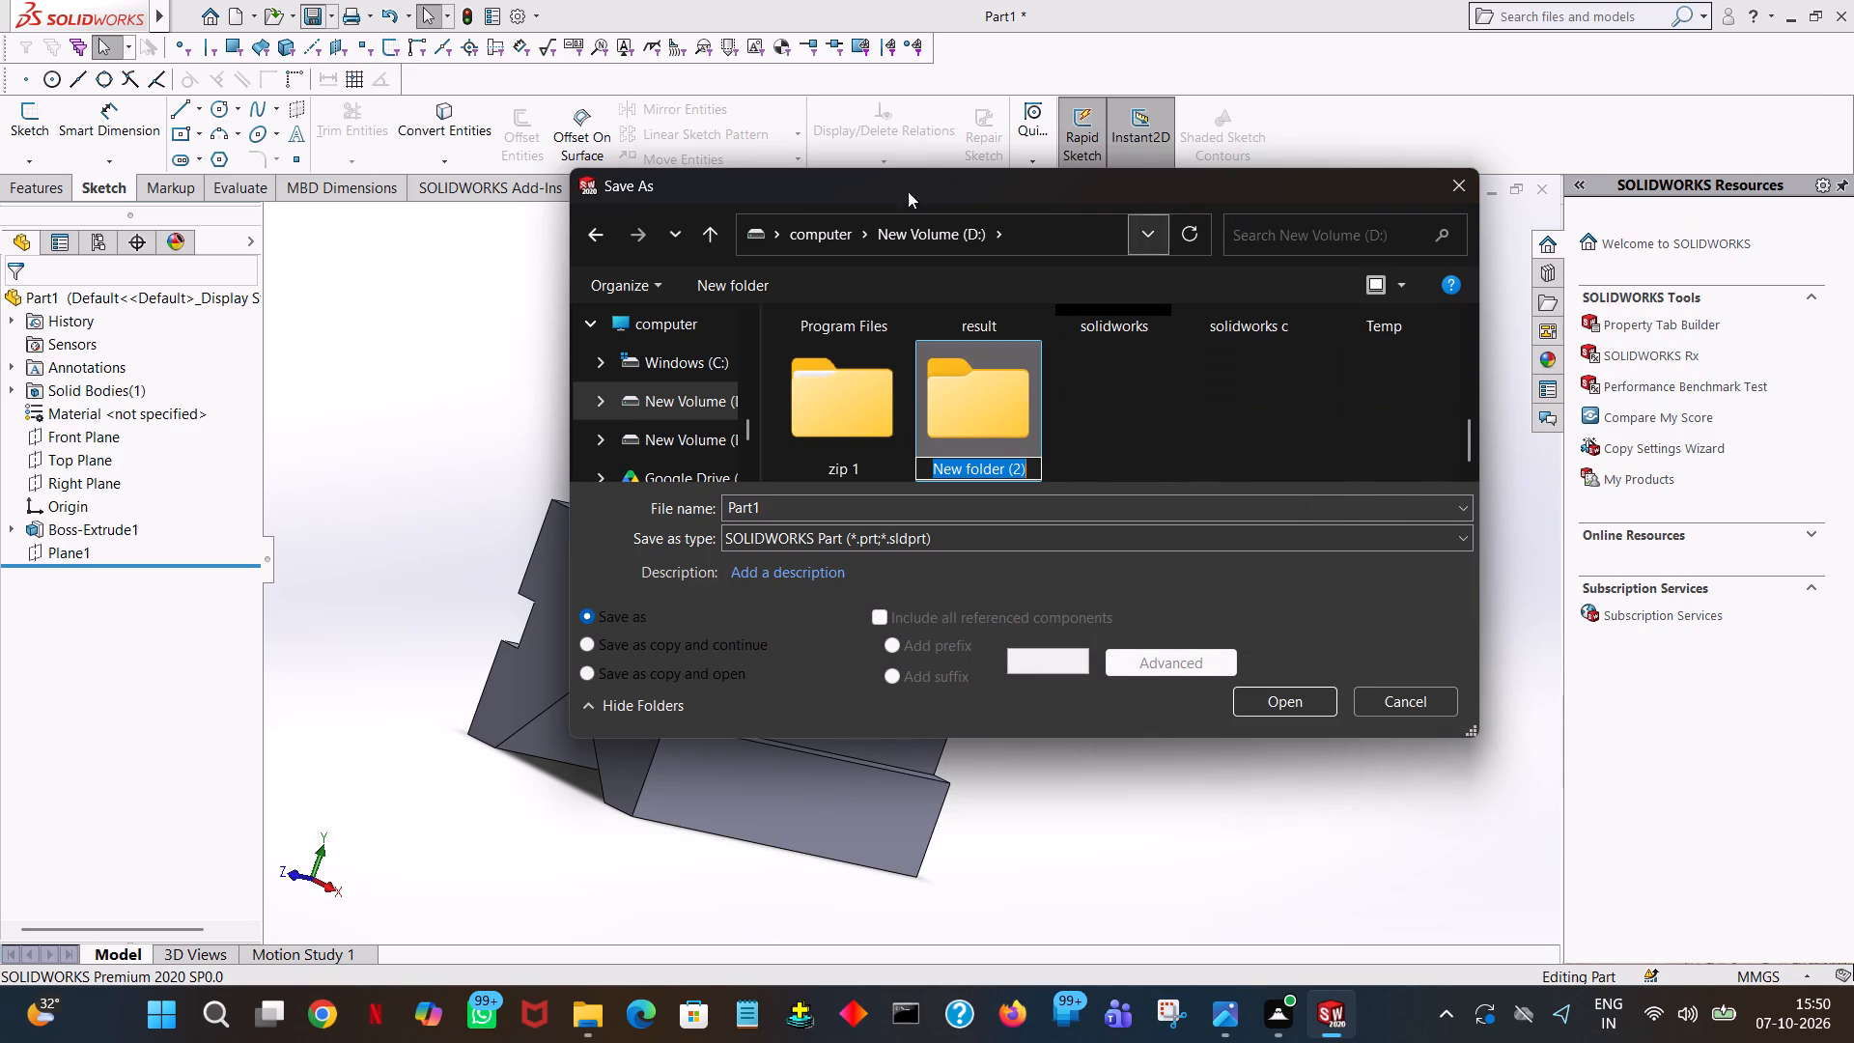
pyautogui.moveTo(1470, 437); pyautogui.dragTo(1471, 412)
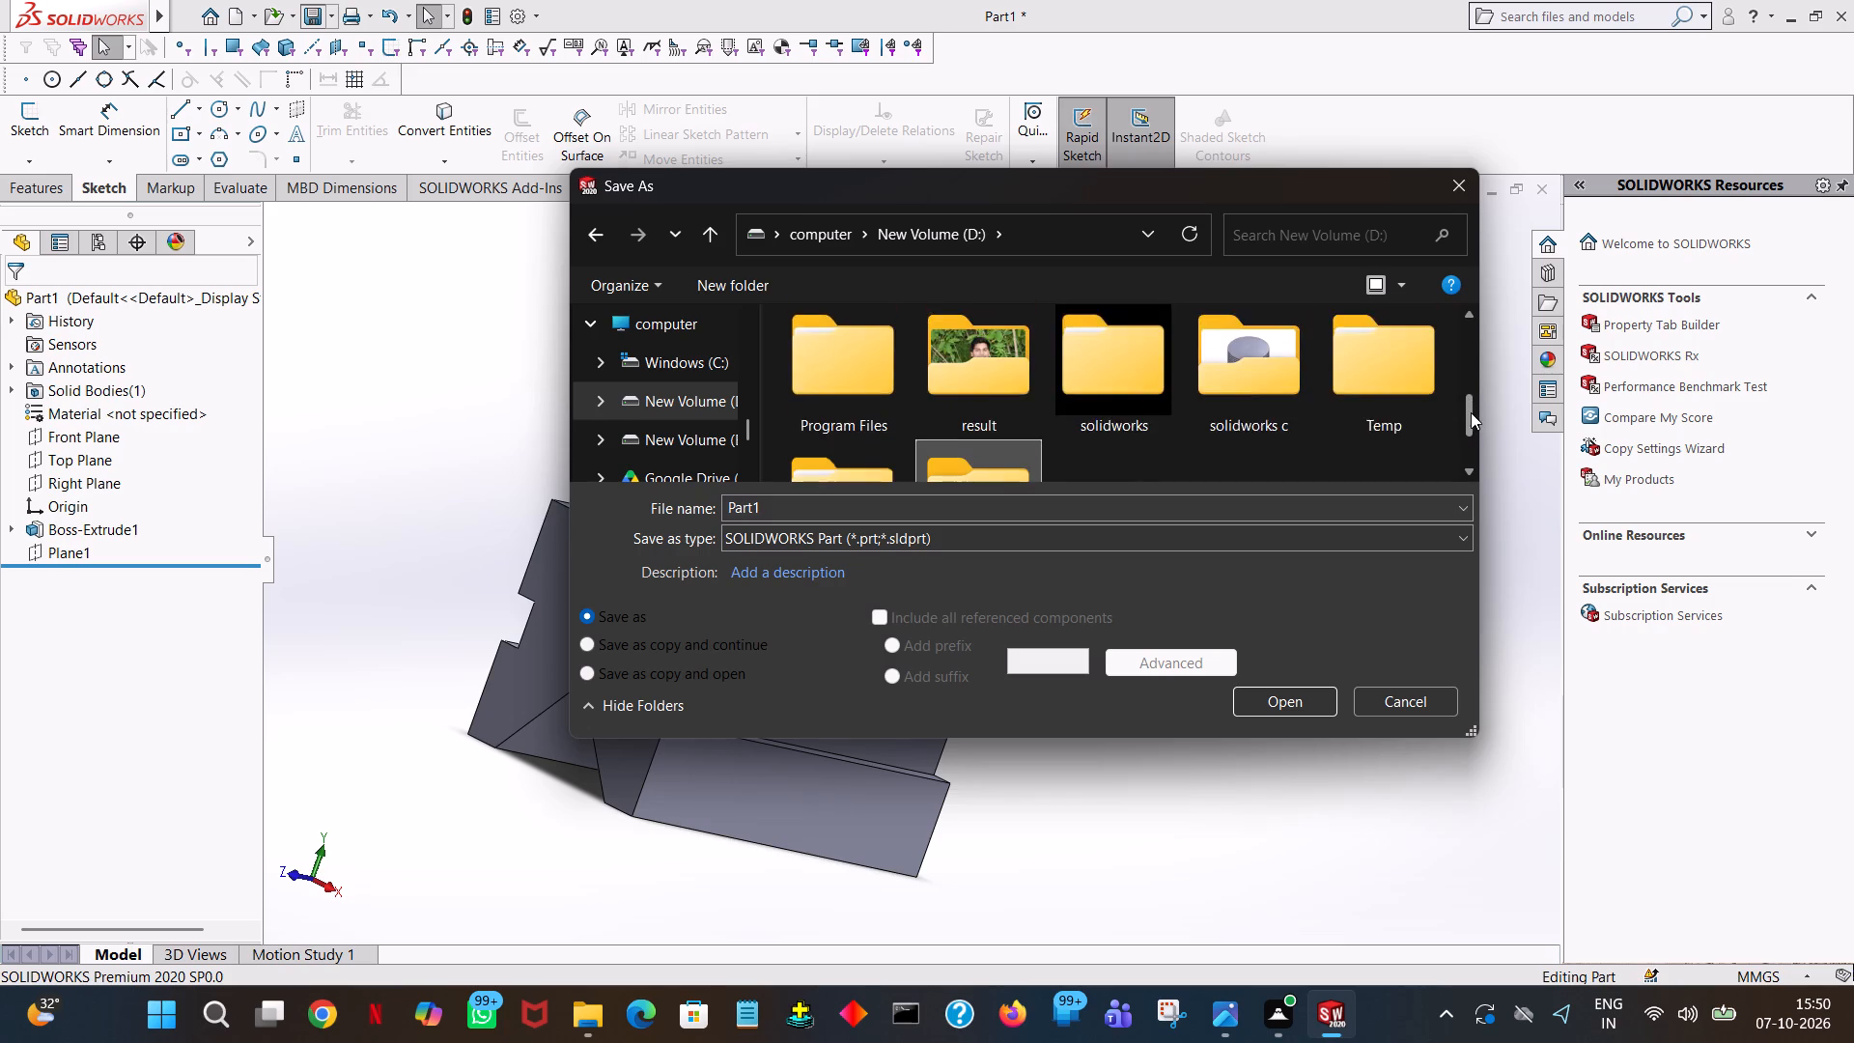
pyautogui.moveTo(1471, 412); pyautogui.dragTo(1469, 470)
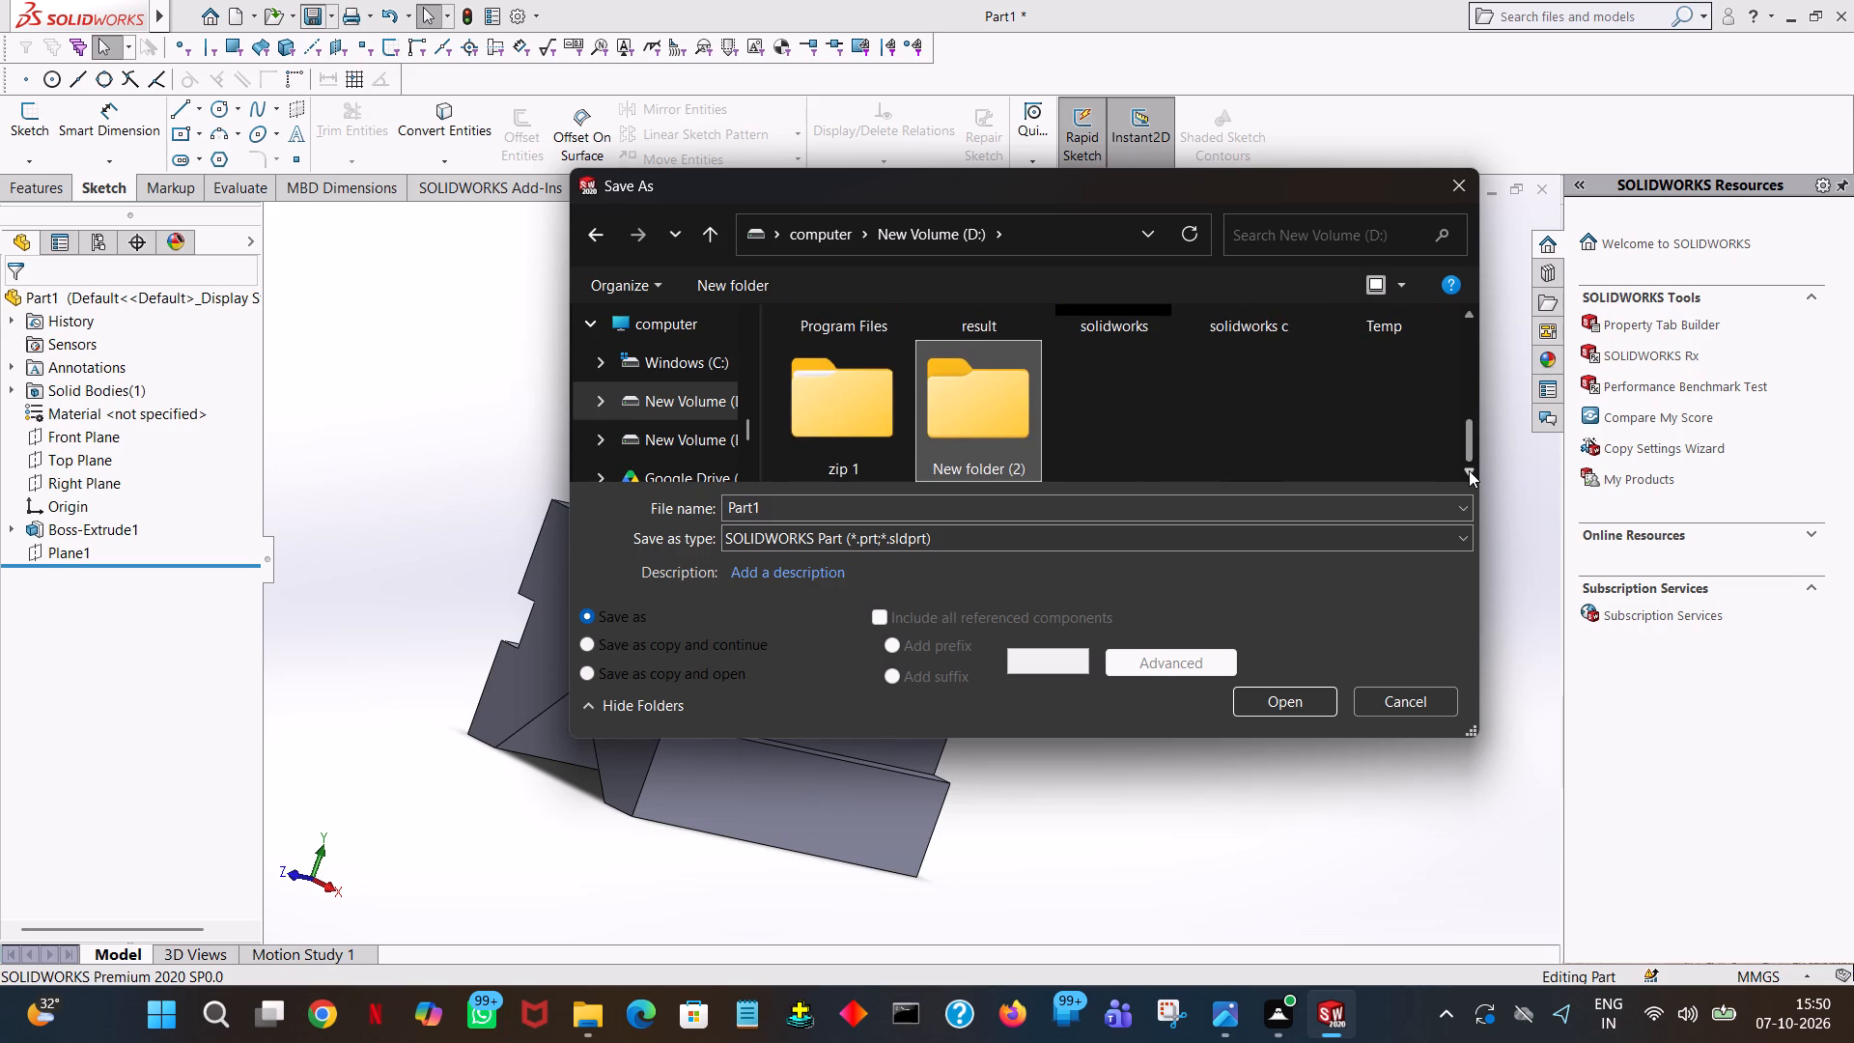
pyautogui.click(1038, 430)
pyautogui.click(999, 436)
pyautogui.rightClick(999, 436)
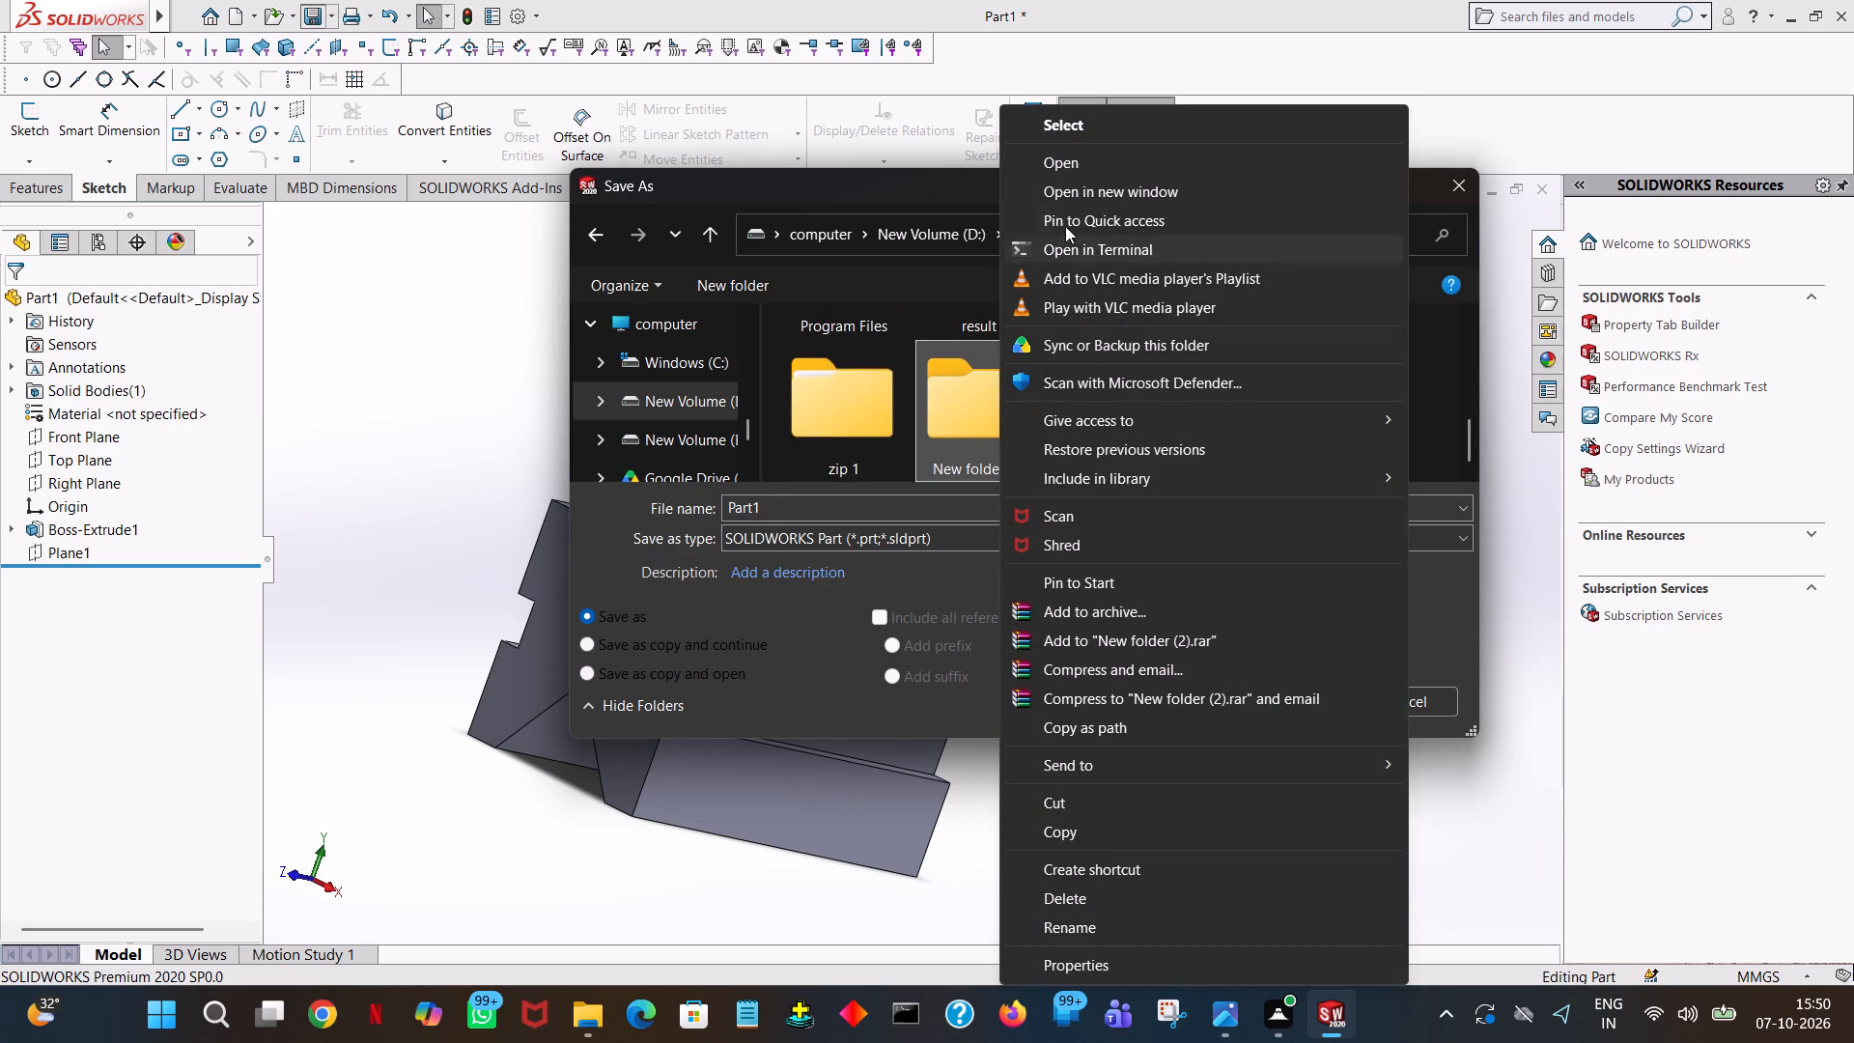
pyautogui.click(1084, 938)
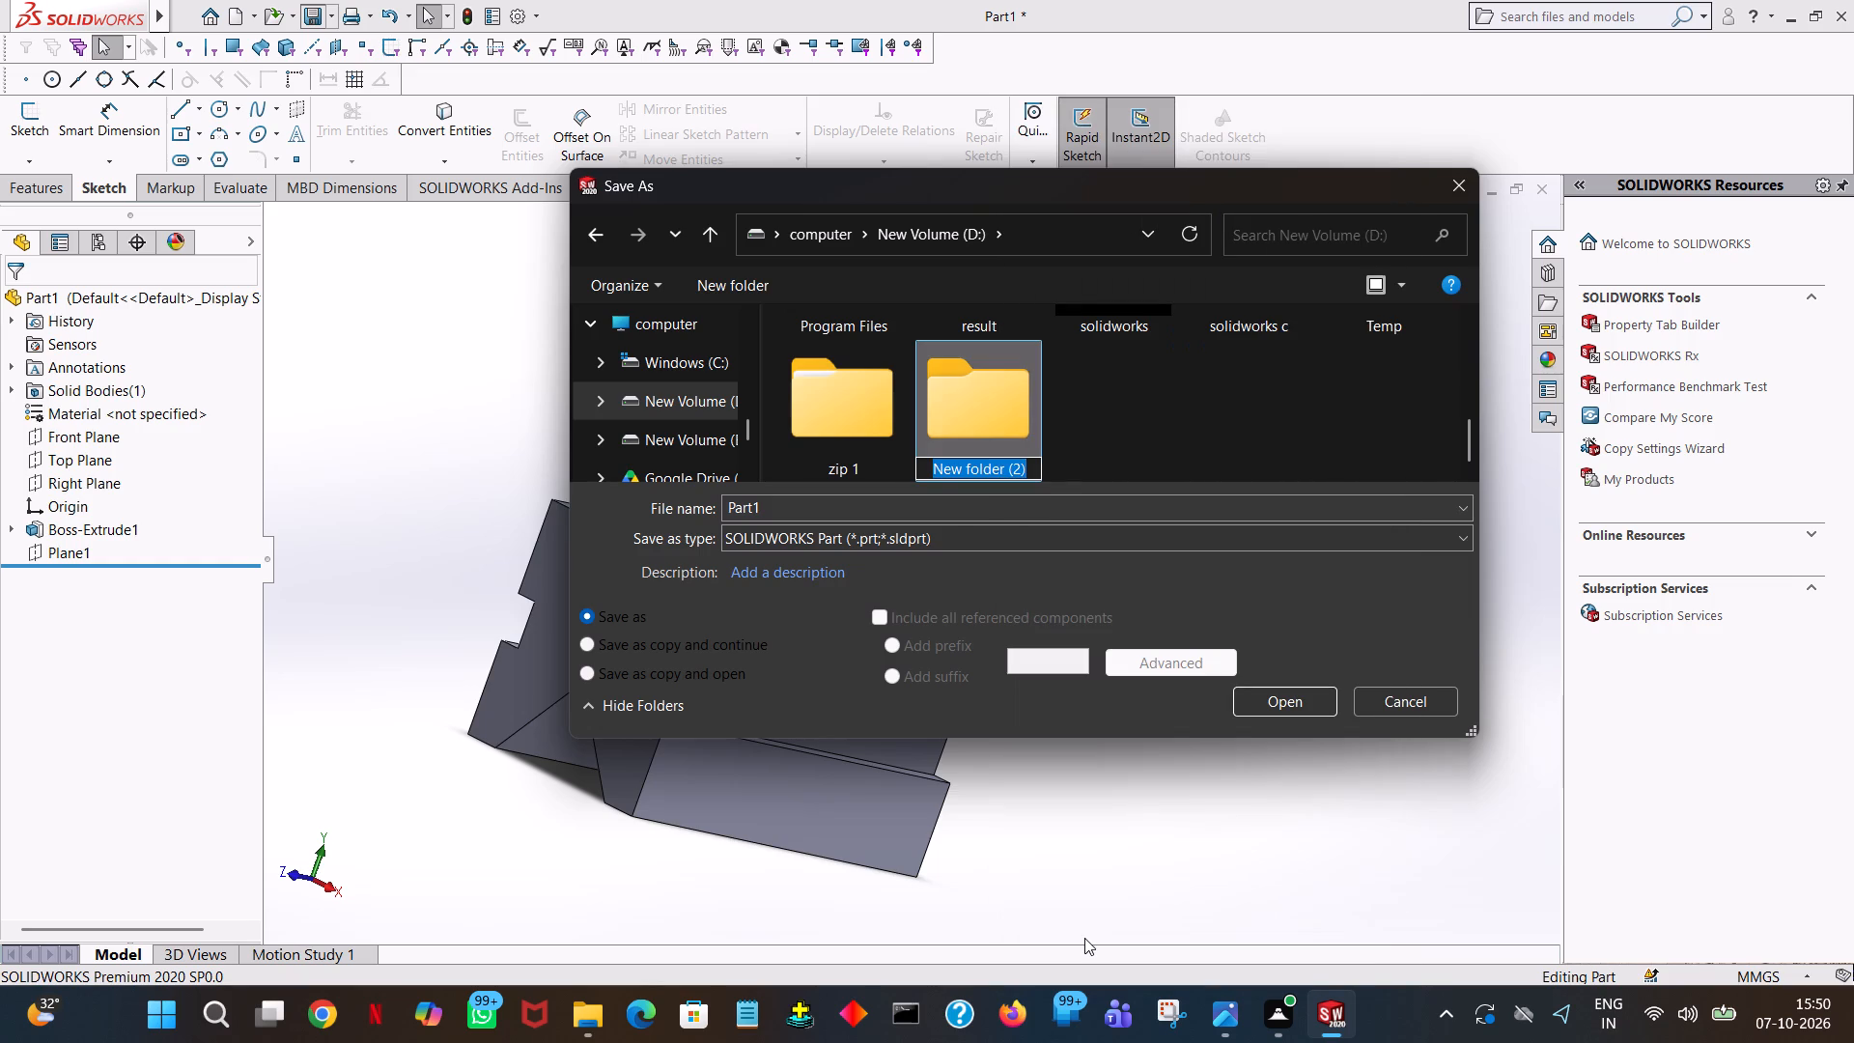
pyautogui.write('assembly')
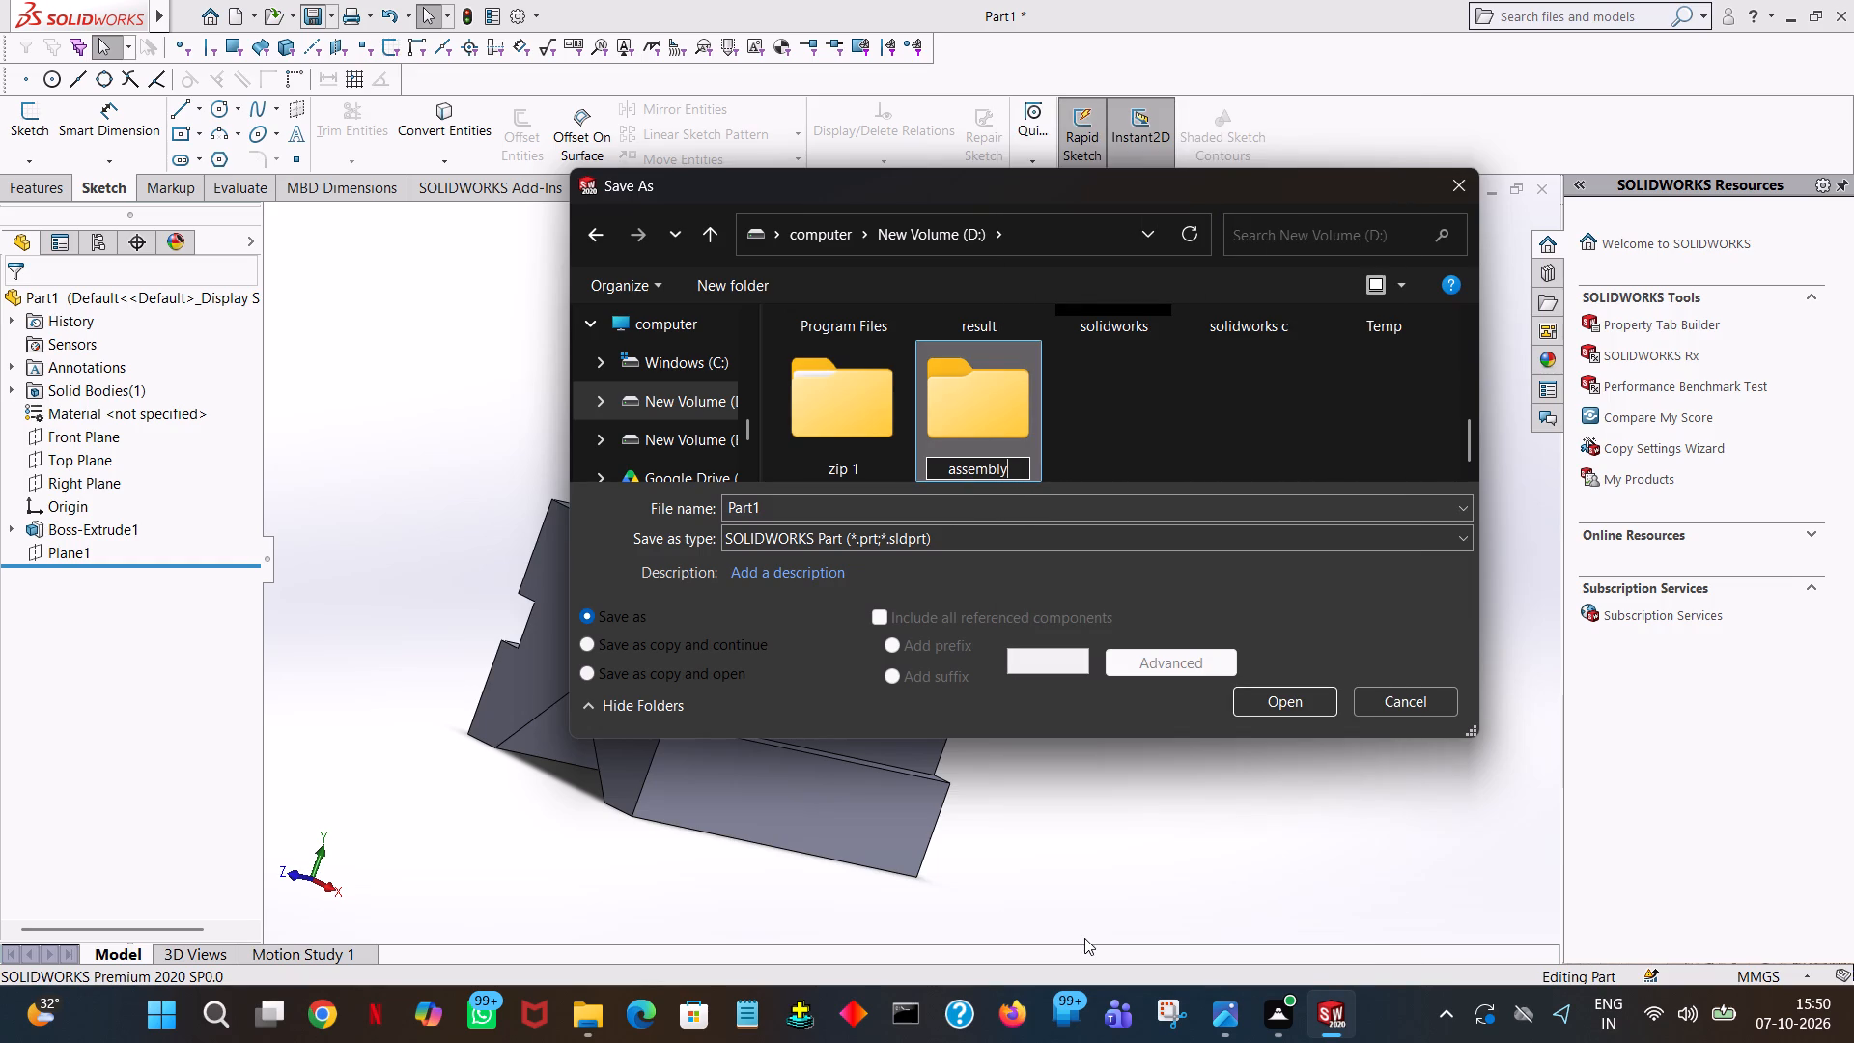
pyautogui.click(1156, 437)
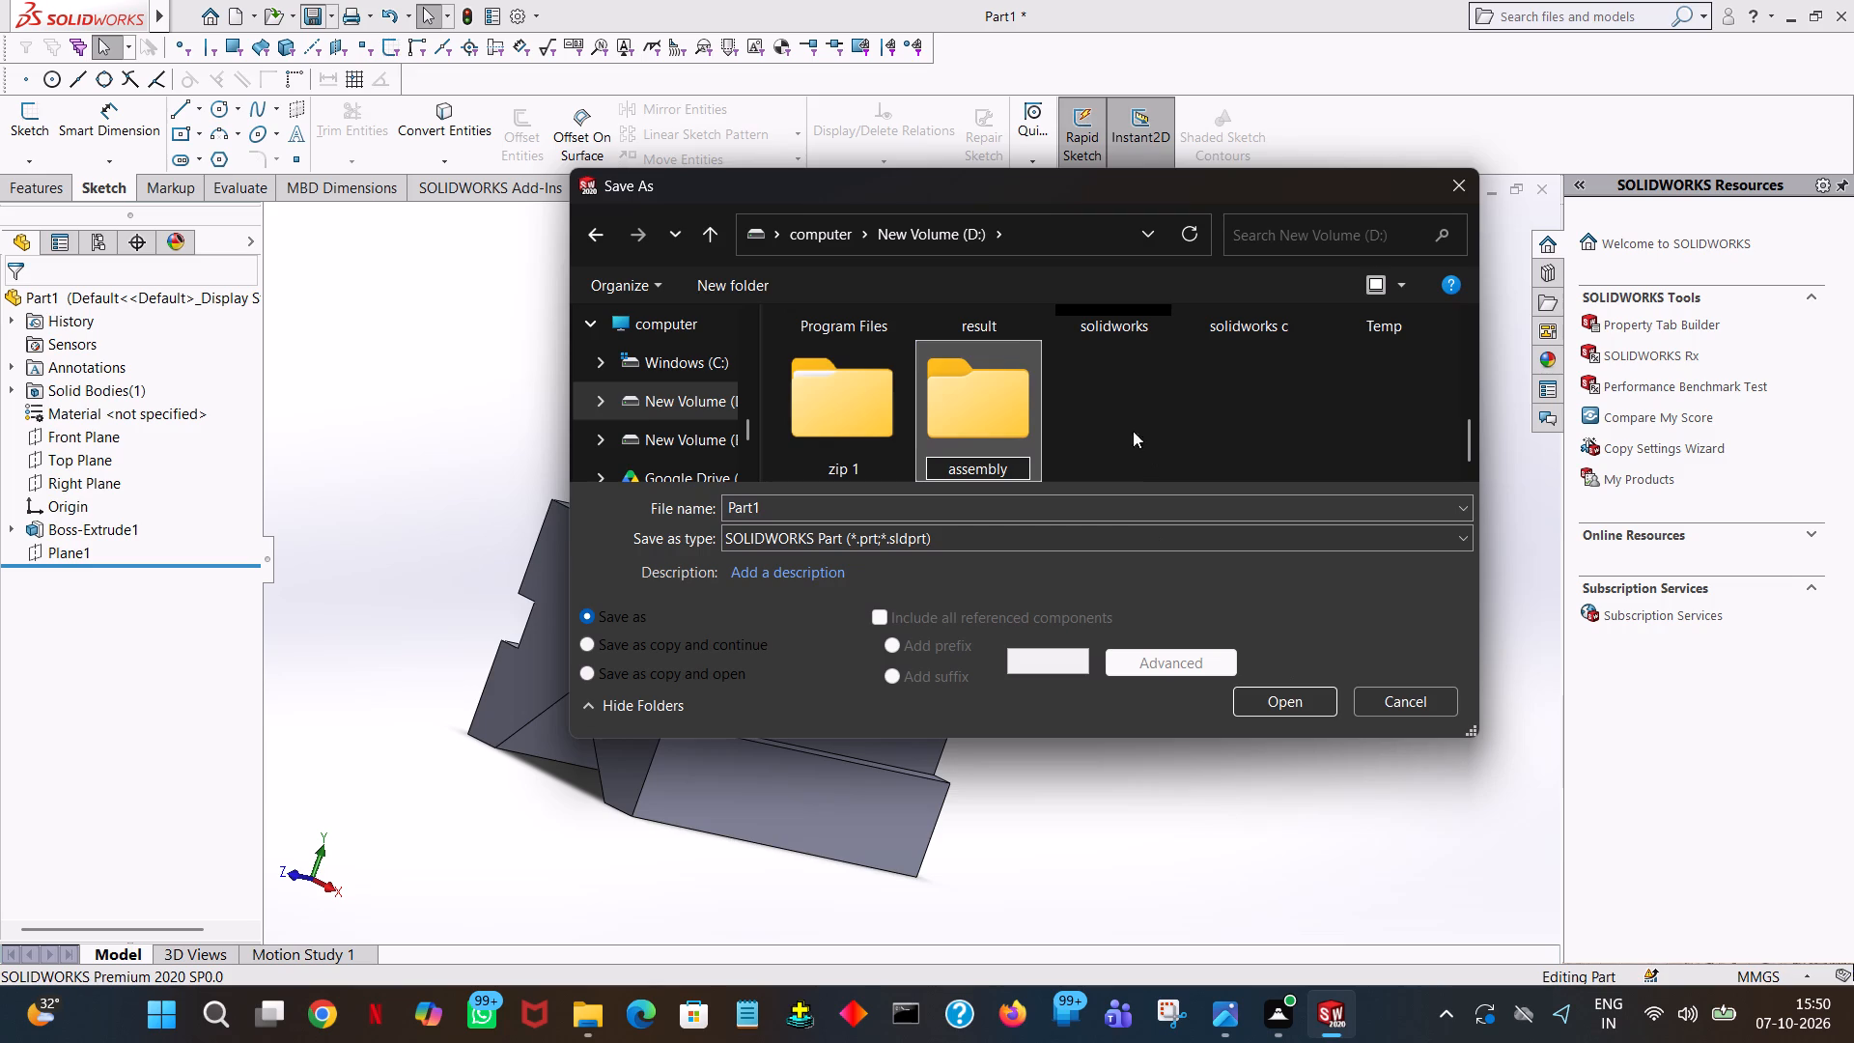
# Save the part in the assembly folder under the file name v block.
pyautogui.doubleClick(1025, 413)
pyautogui.doubleClick(891, 496)
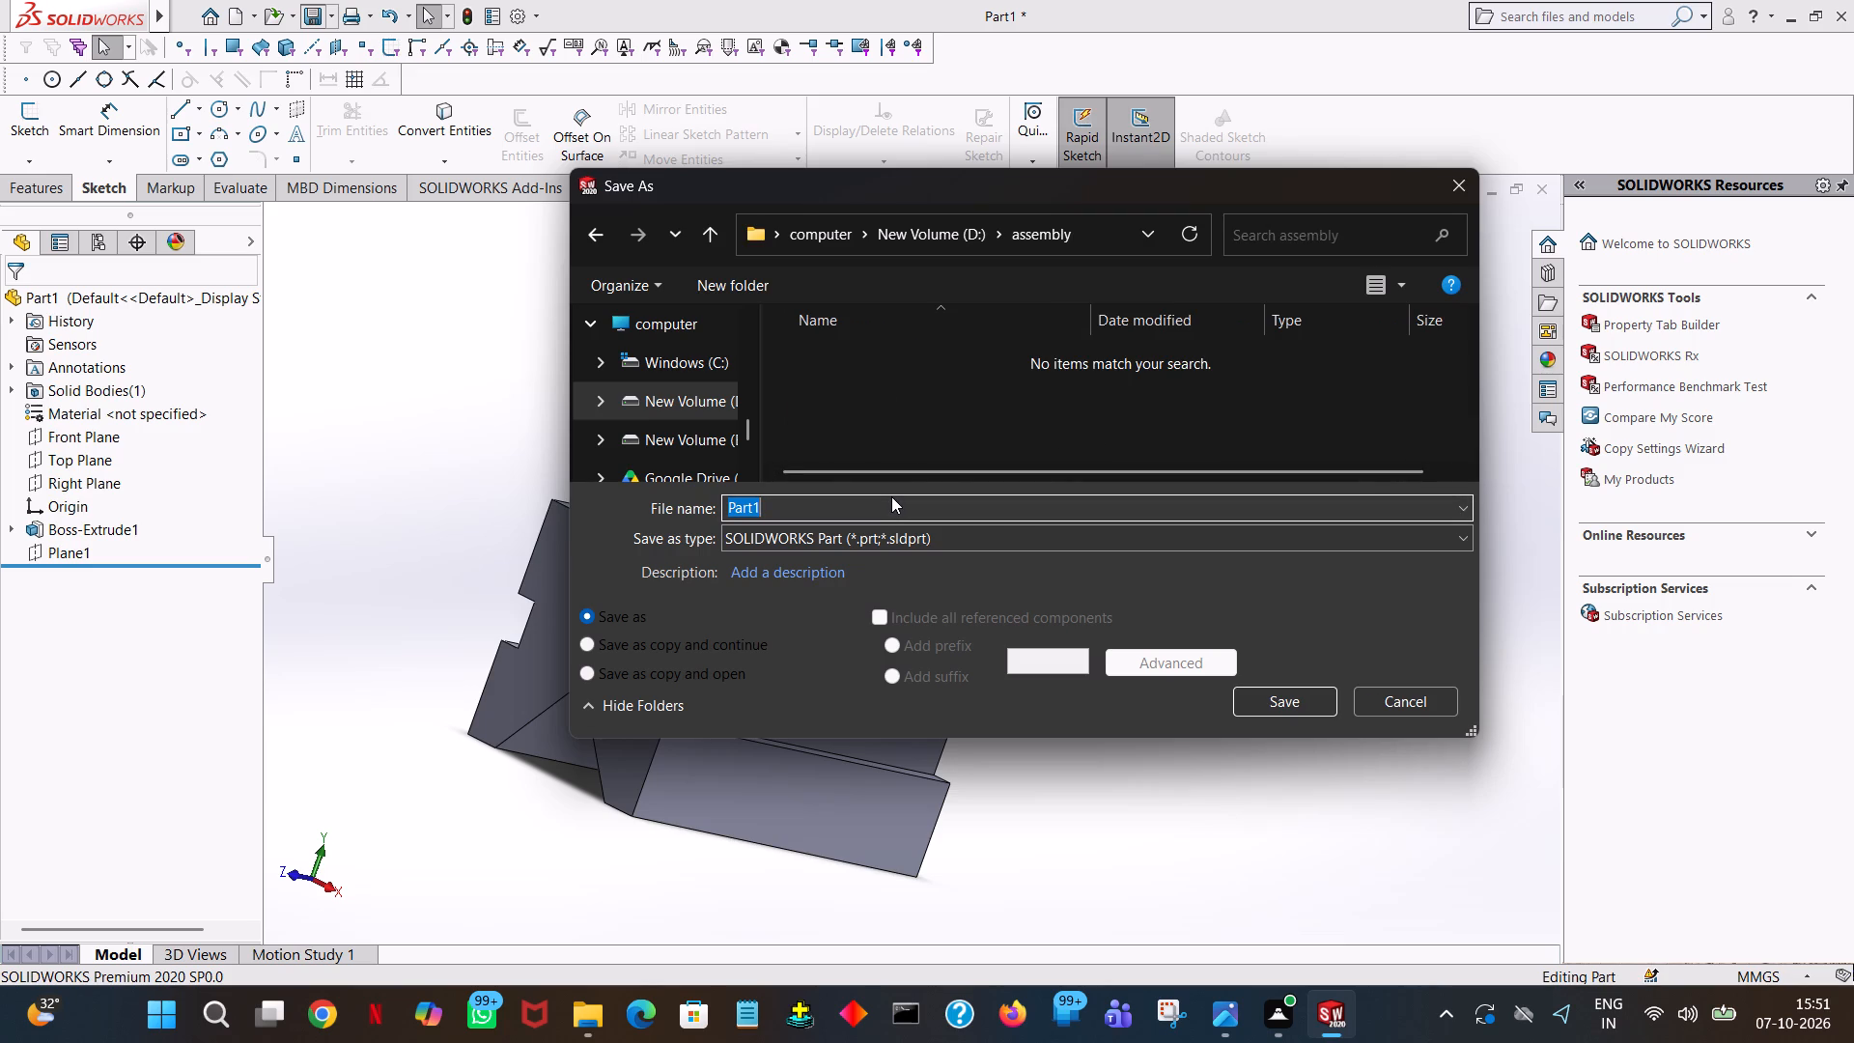
pyautogui.write('v blo')
pyautogui.write('ck')
pyautogui.click(1295, 695)
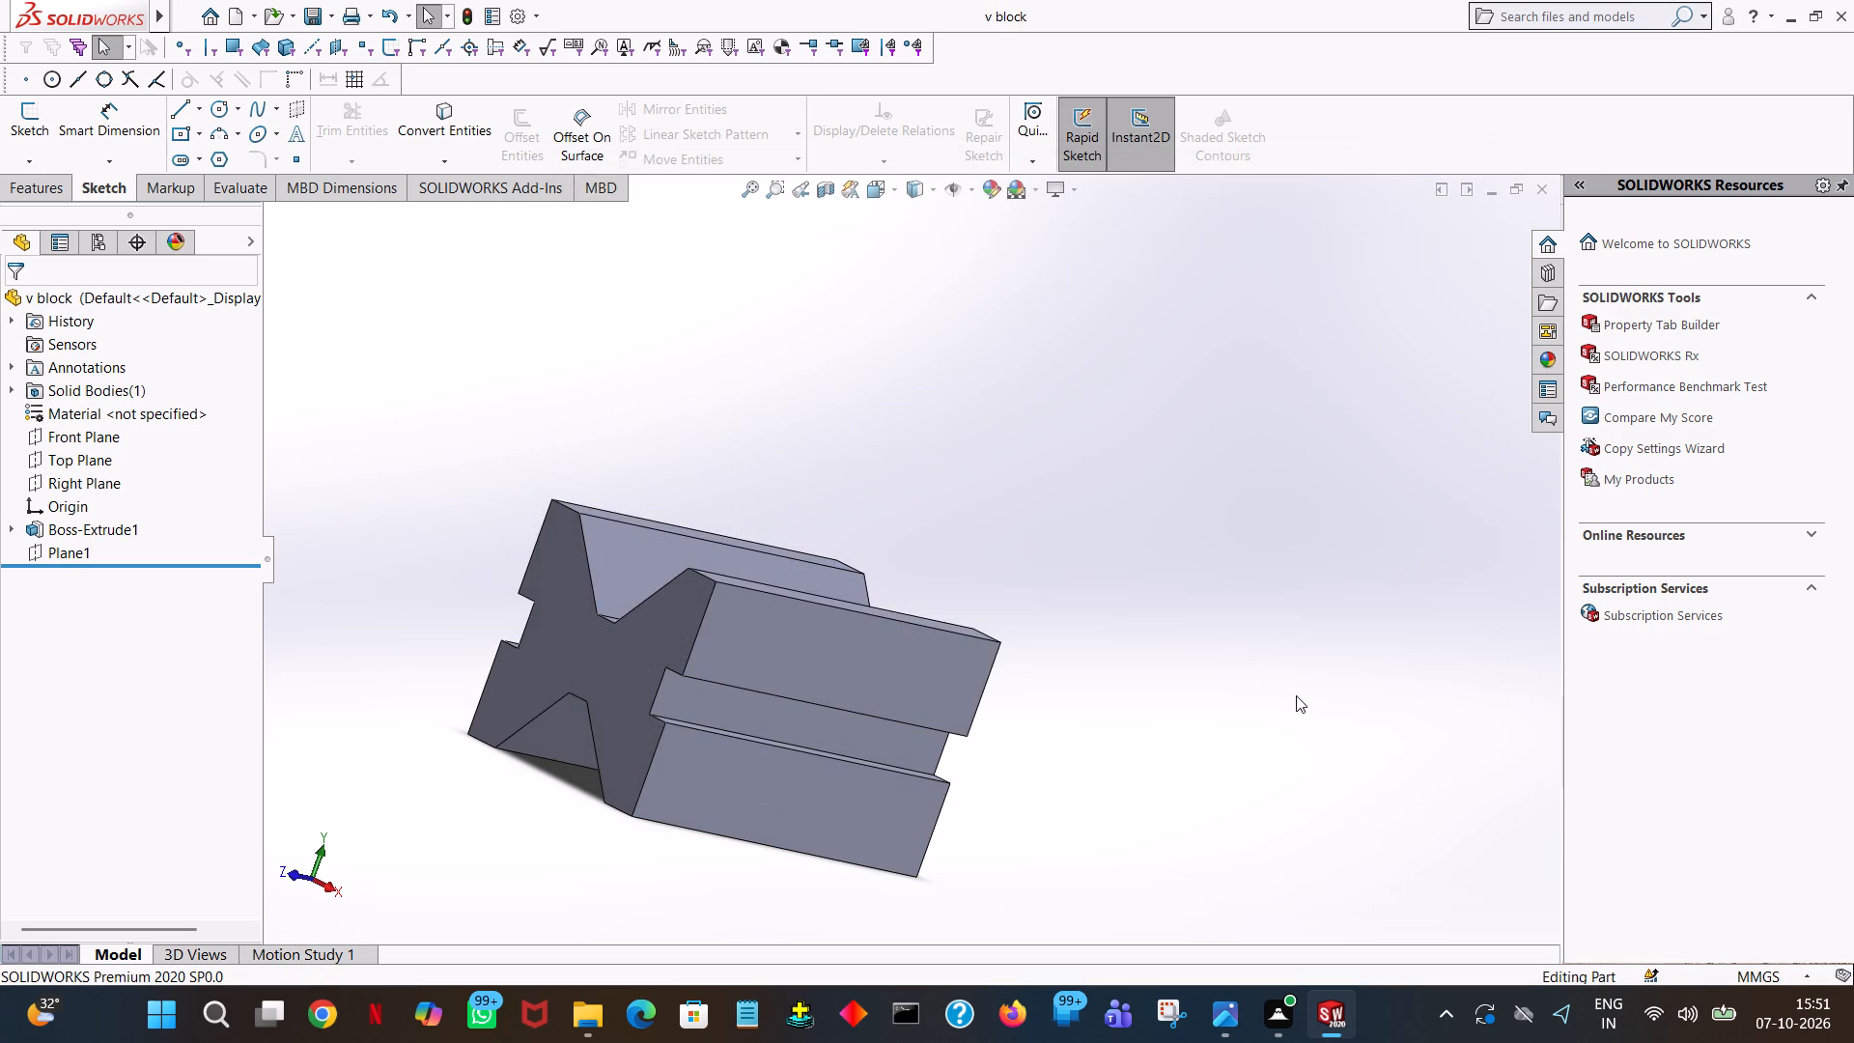
pyautogui.click(311, 14)
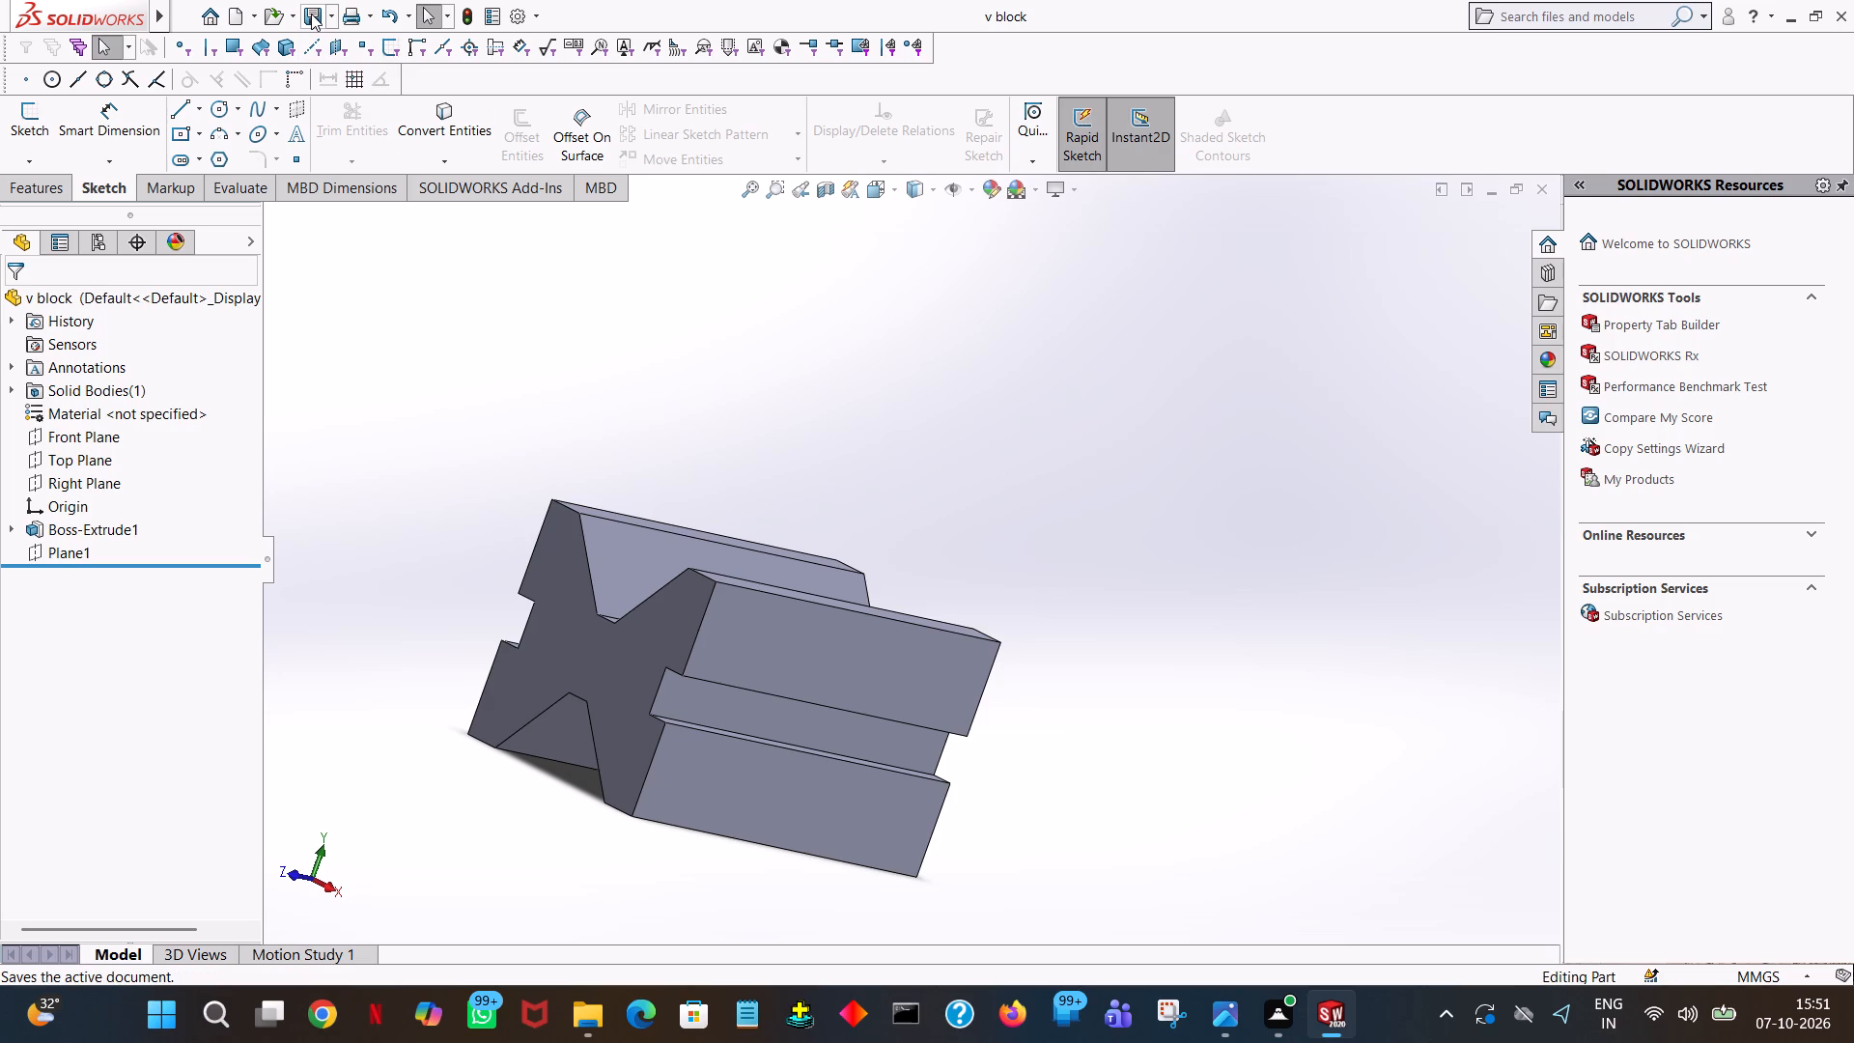
pyautogui.click(311, 14)
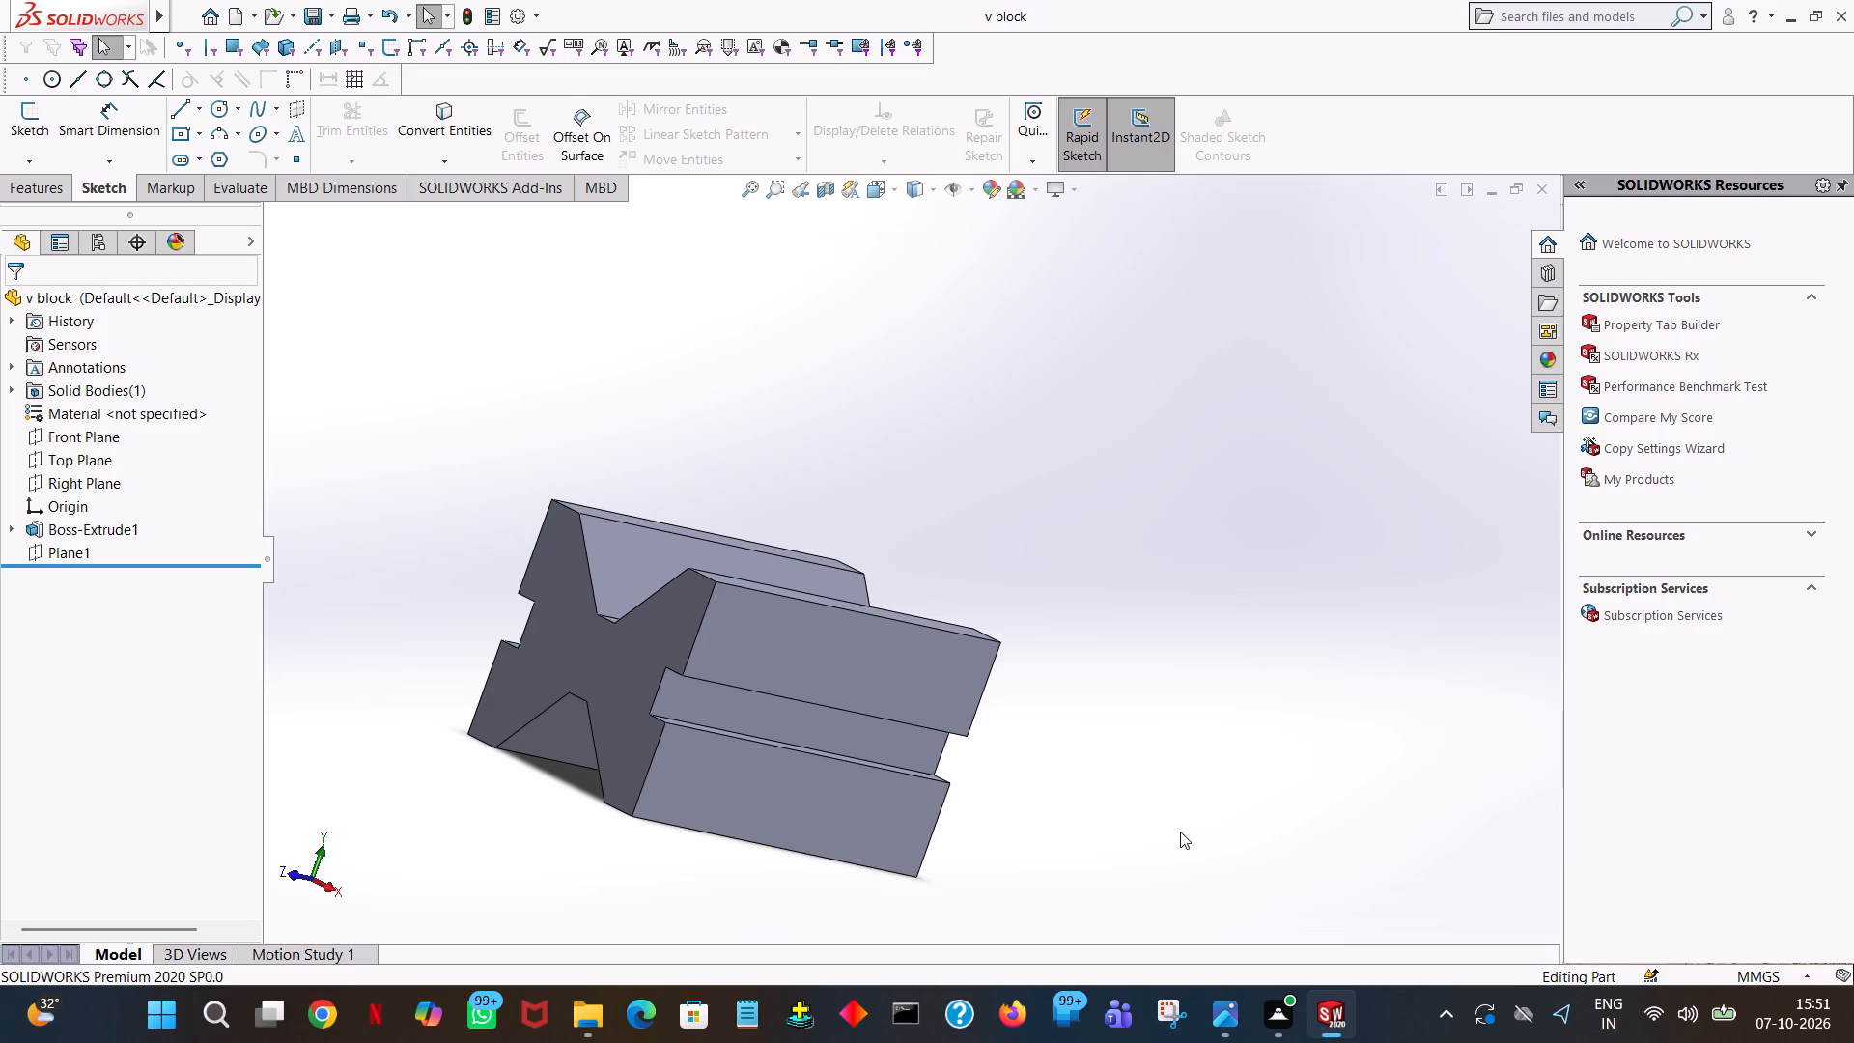
# Create a new part document.
pyautogui.click(234, 12)
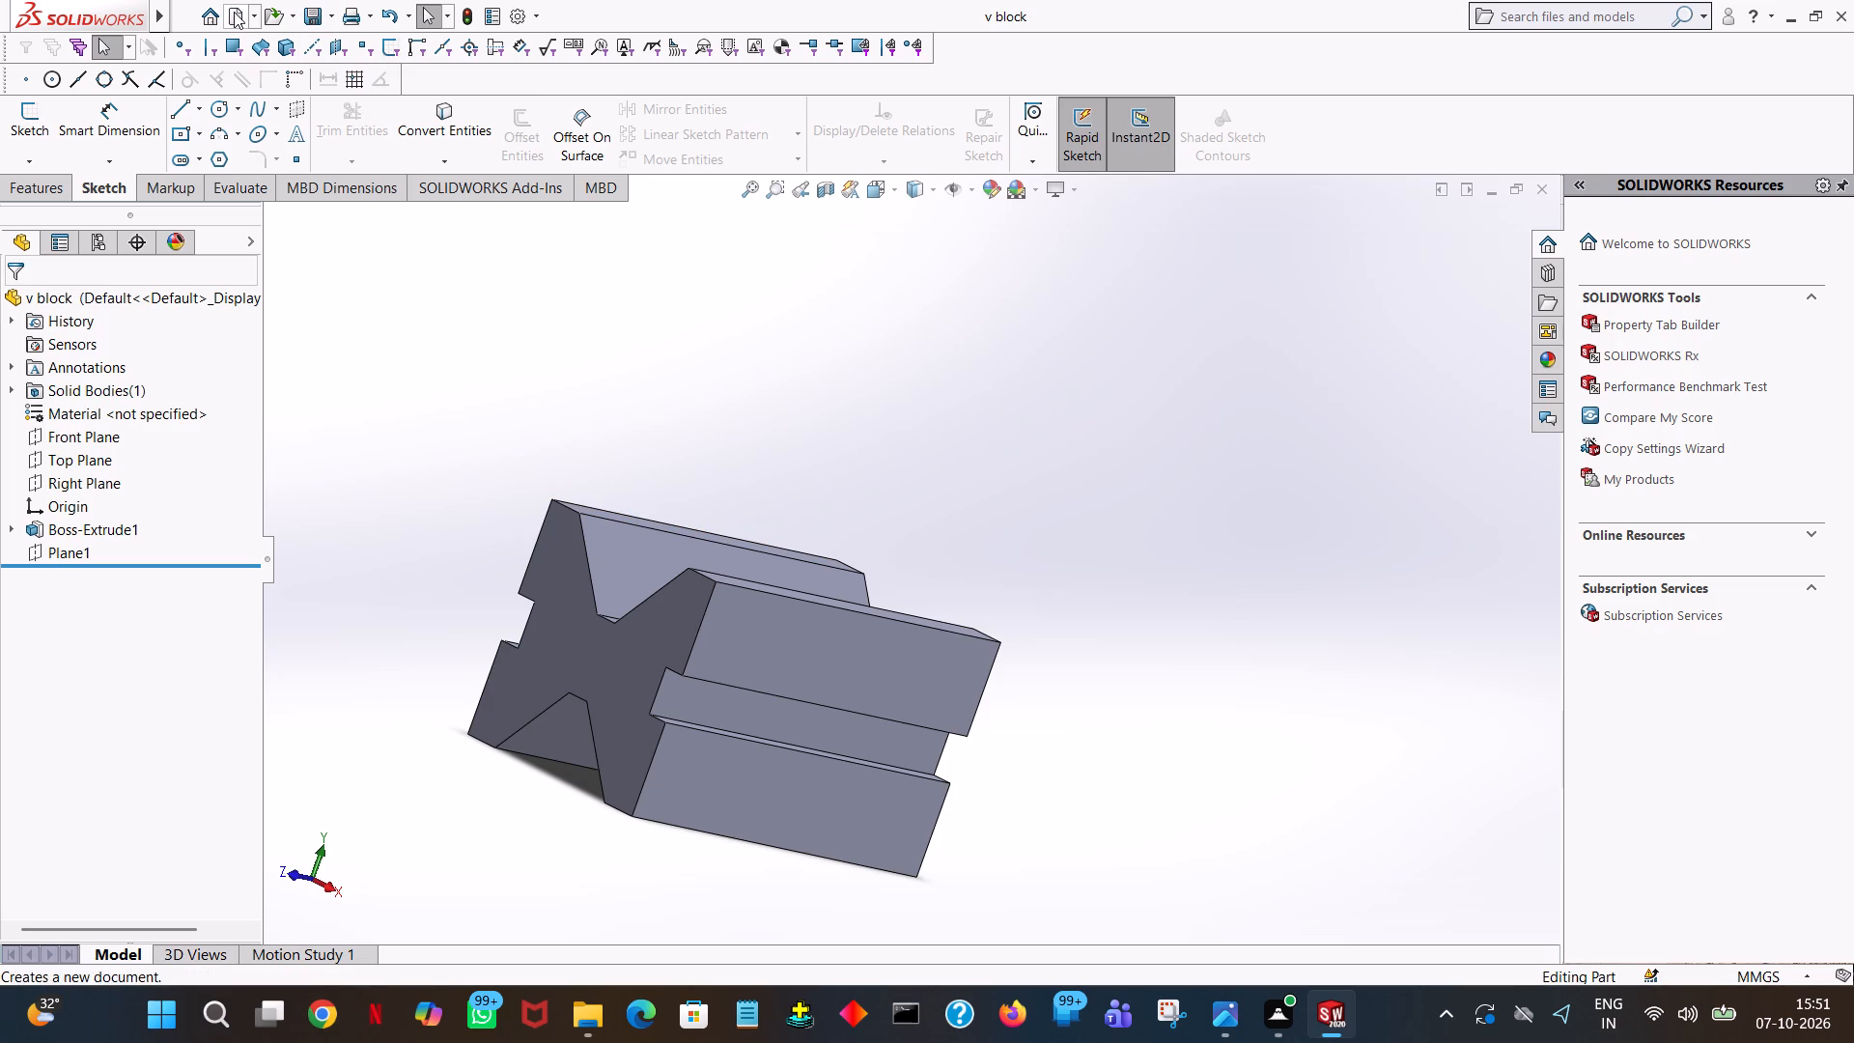
pyautogui.doubleClick(436, 440)
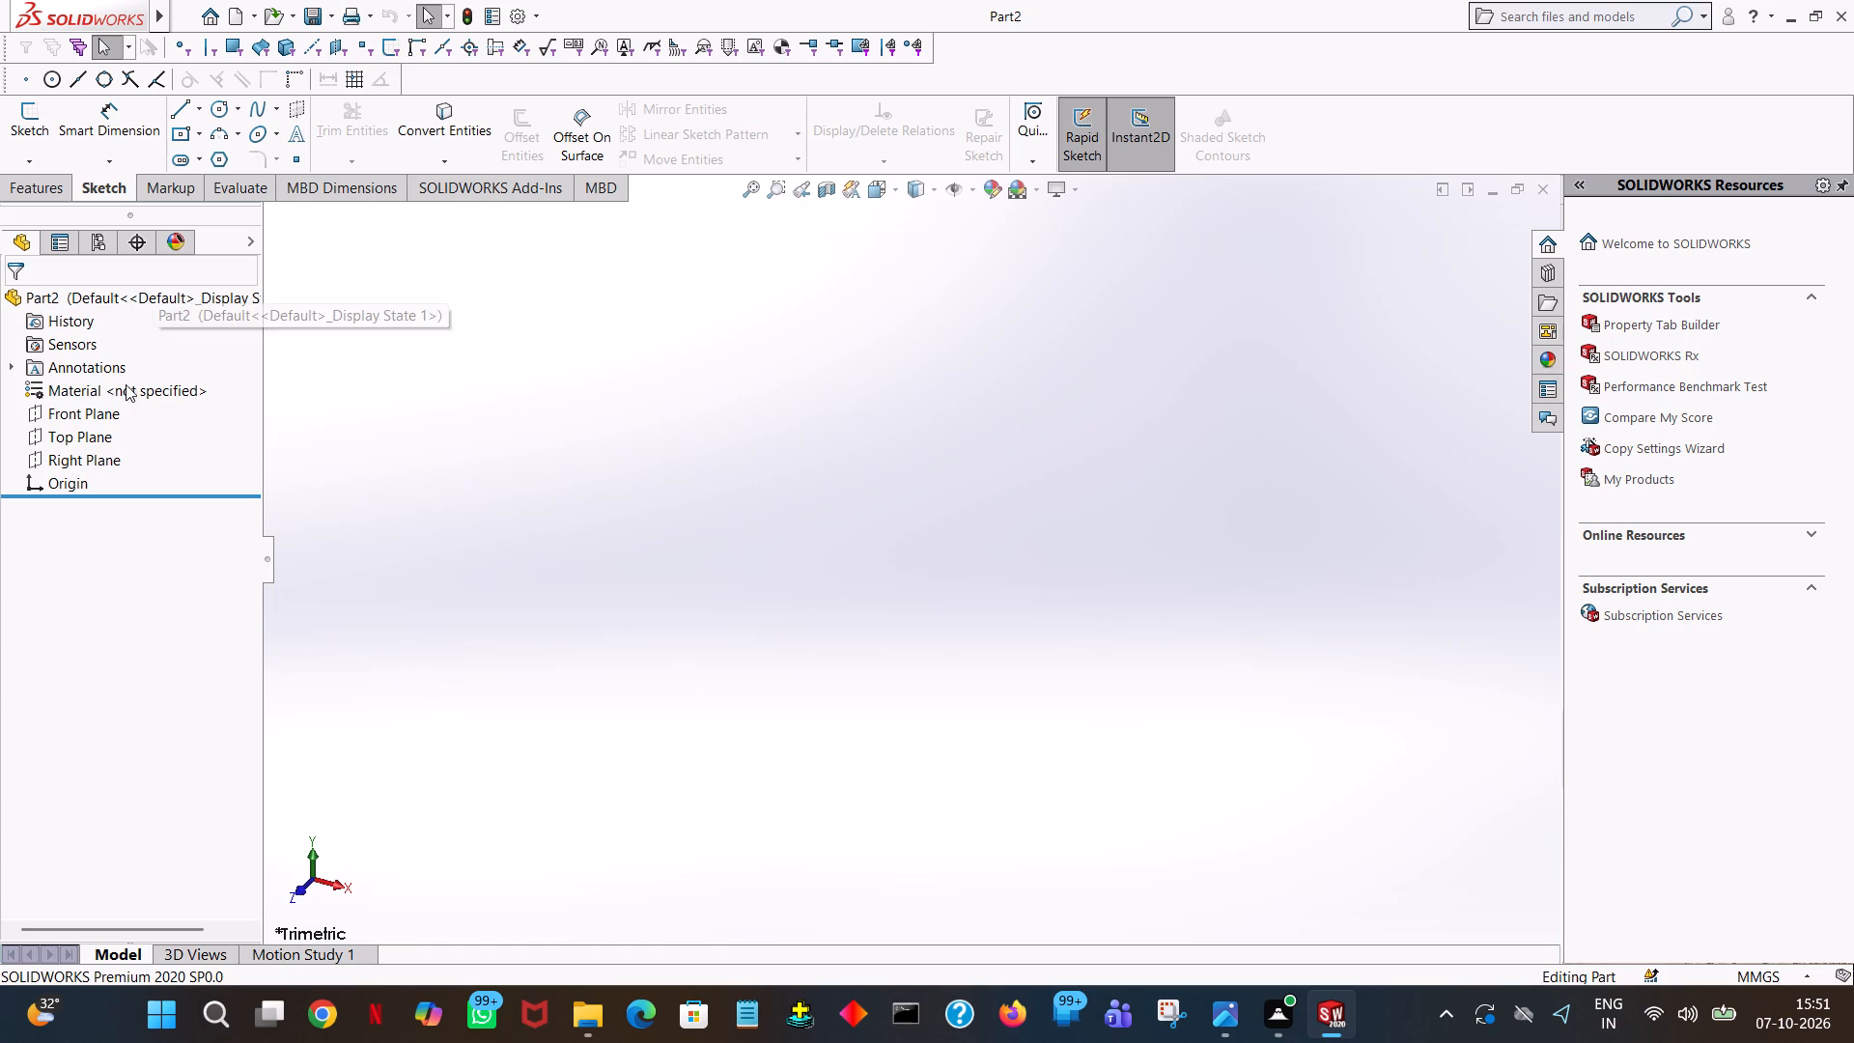
# Start a sketch on the Front Plane and draw a 24 mm horizontal line from the origin along the positive X direction.
pyautogui.click(101, 414)
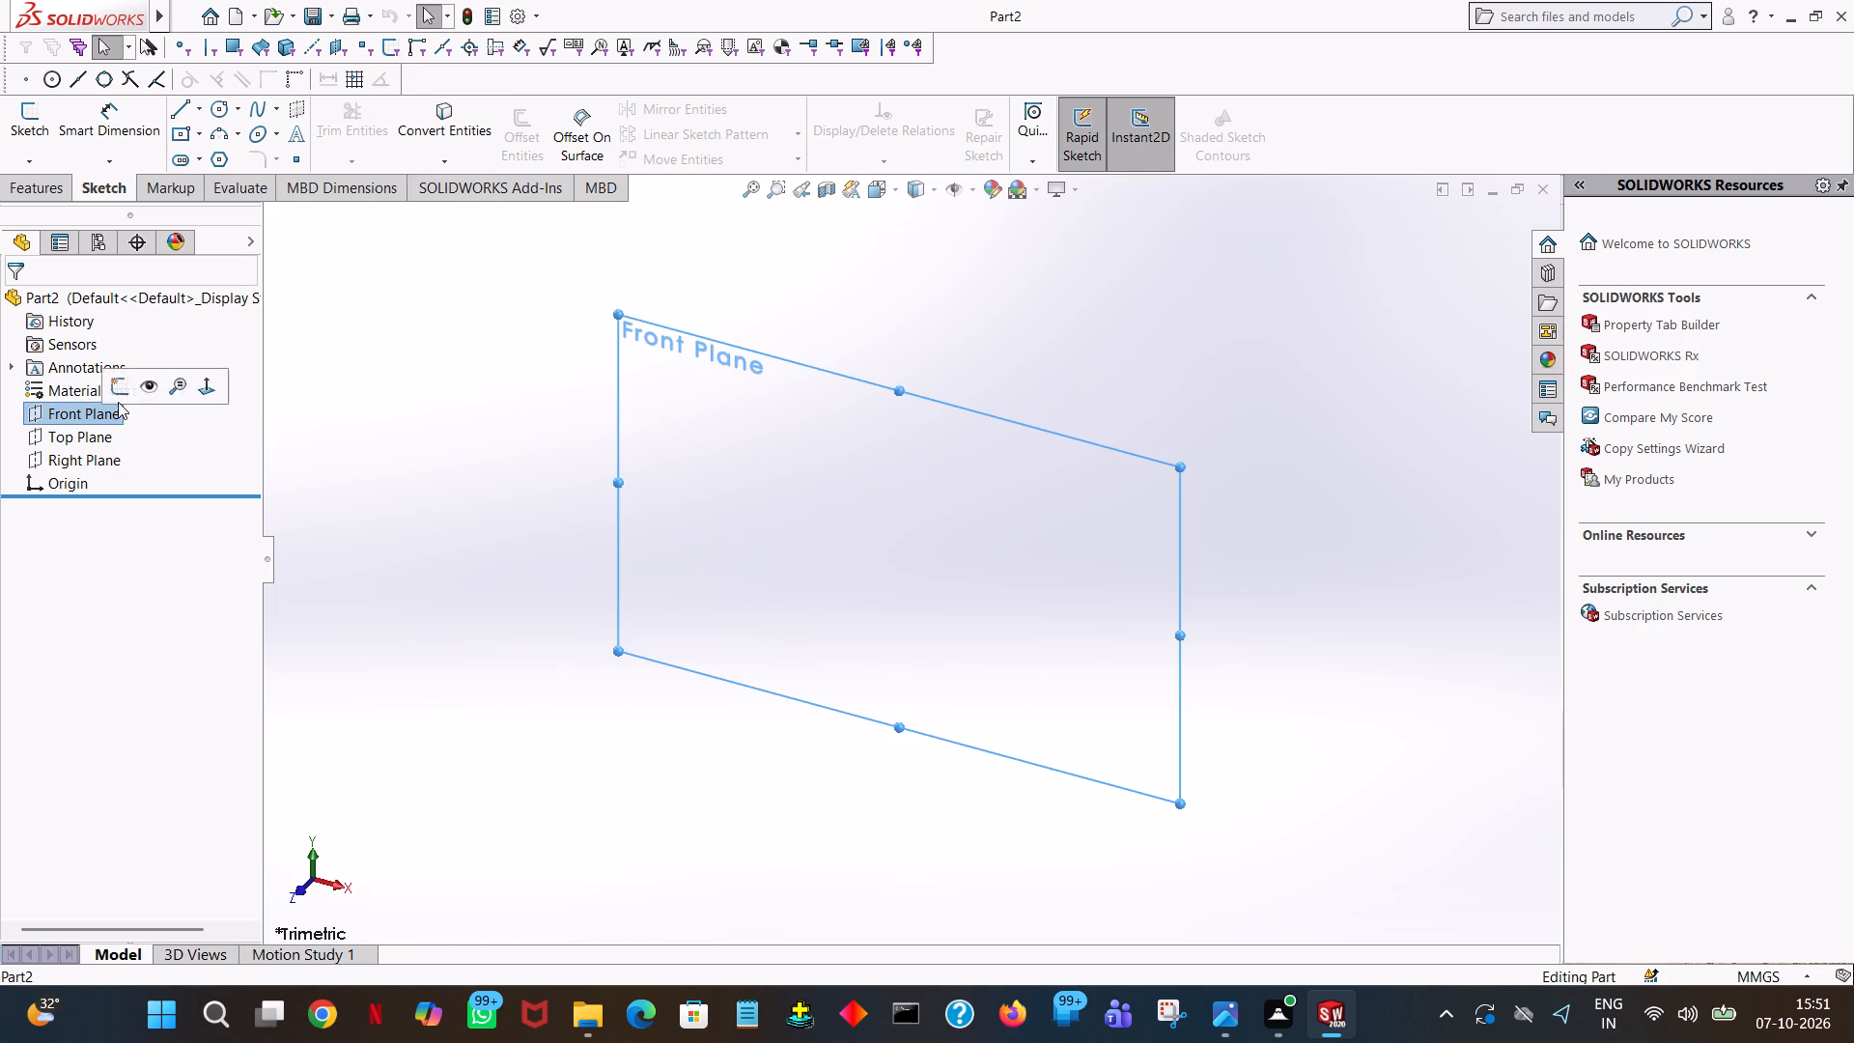
pyautogui.click(117, 385)
pyautogui.click(177, 108)
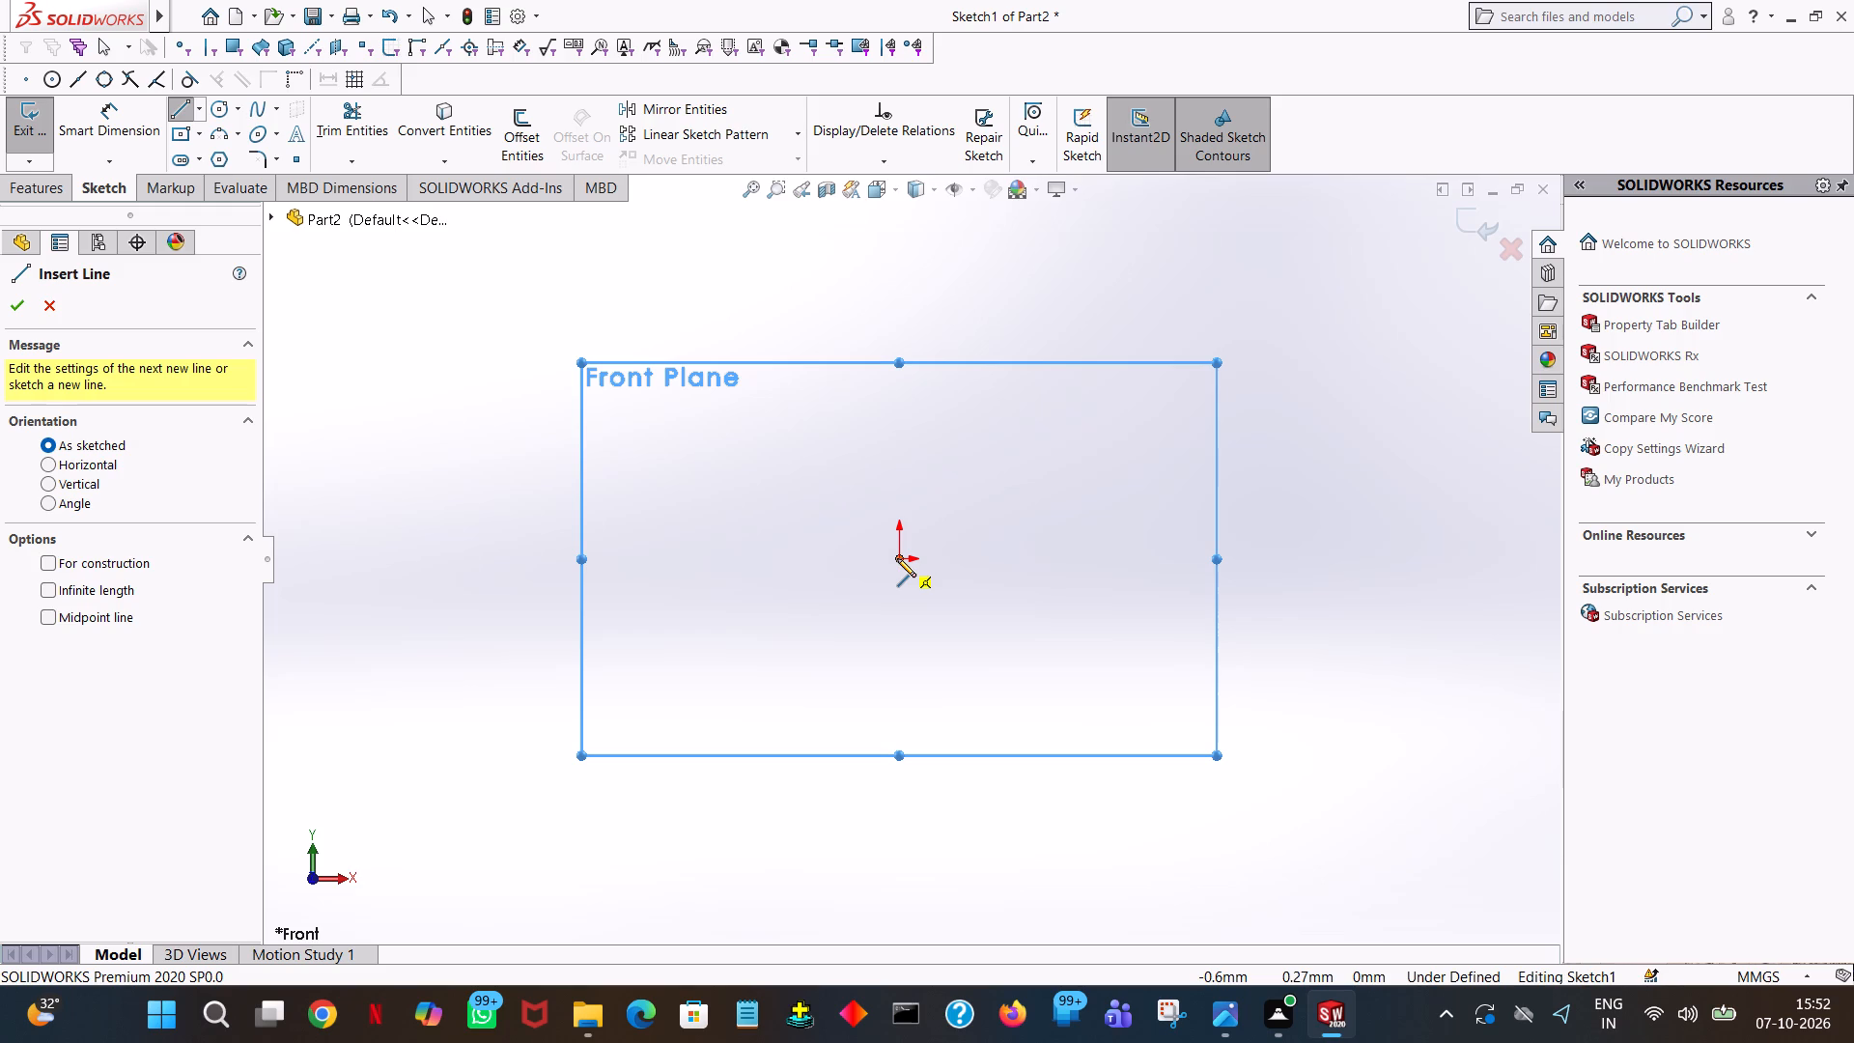
pyautogui.click(897, 558)
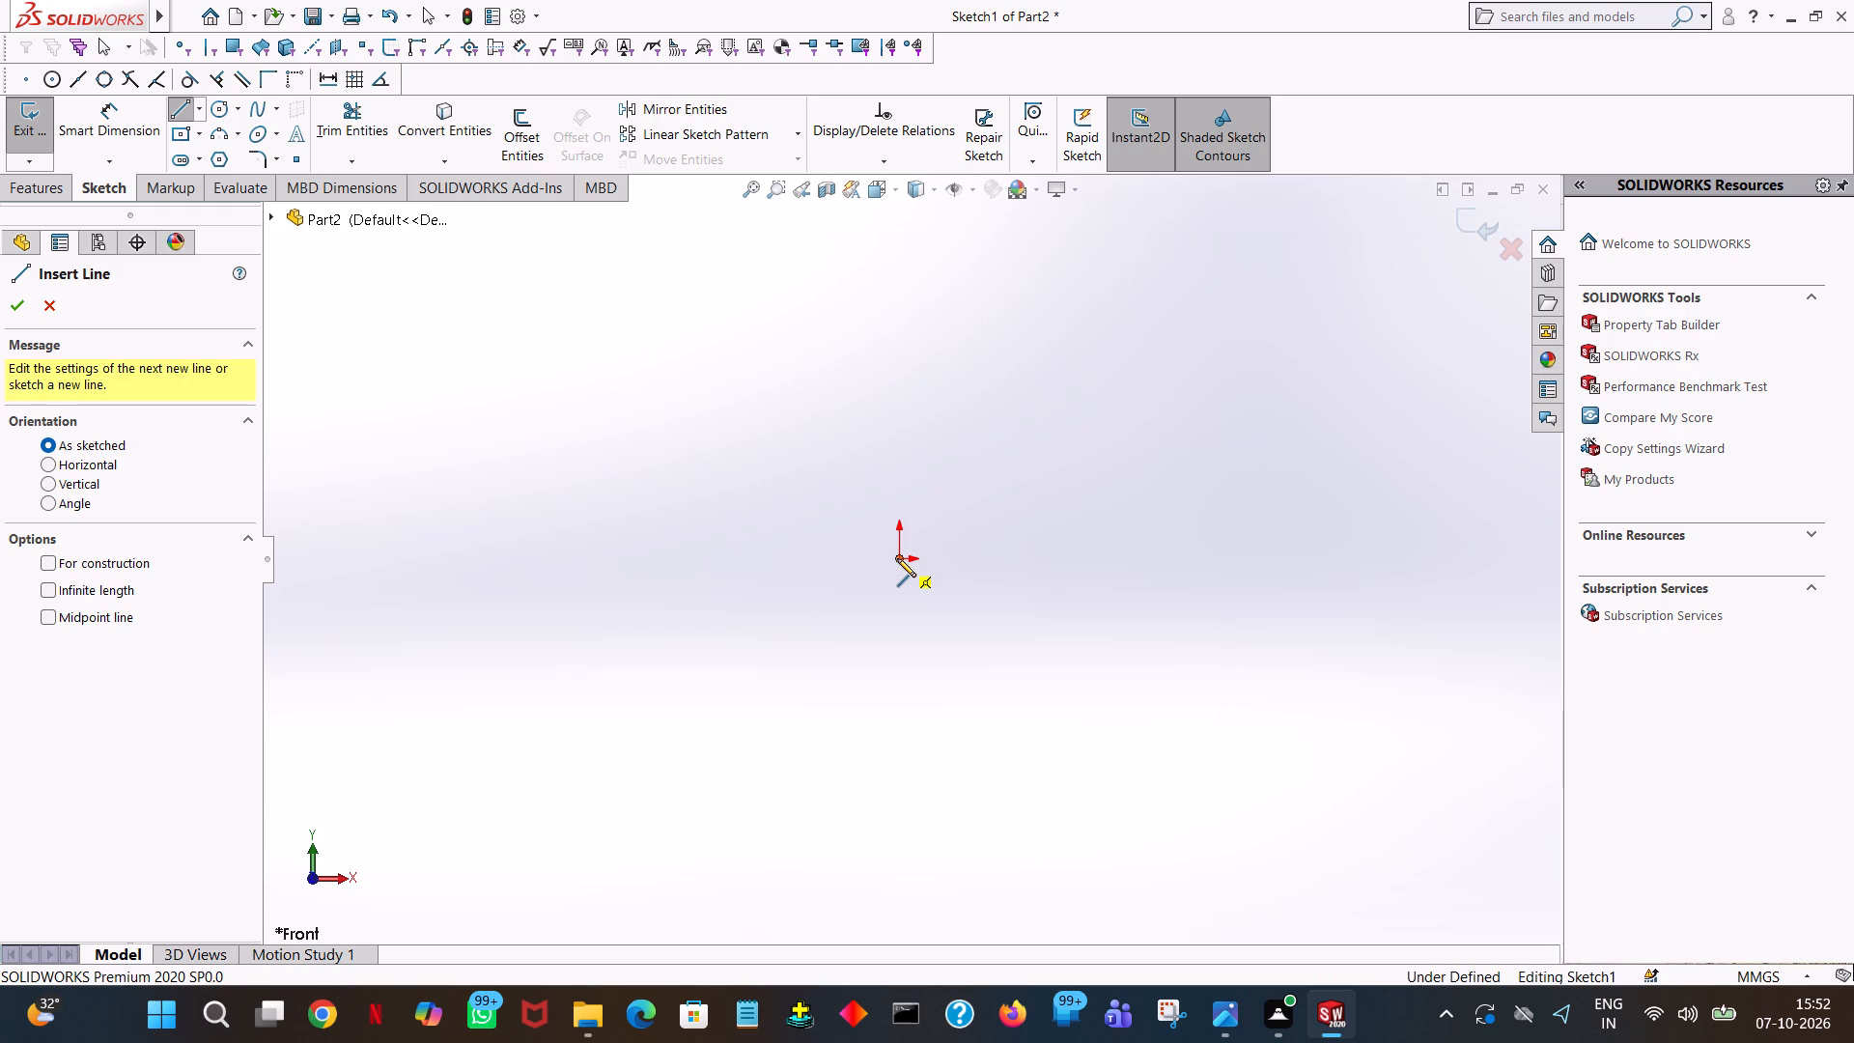
pyautogui.click(1100, 556)
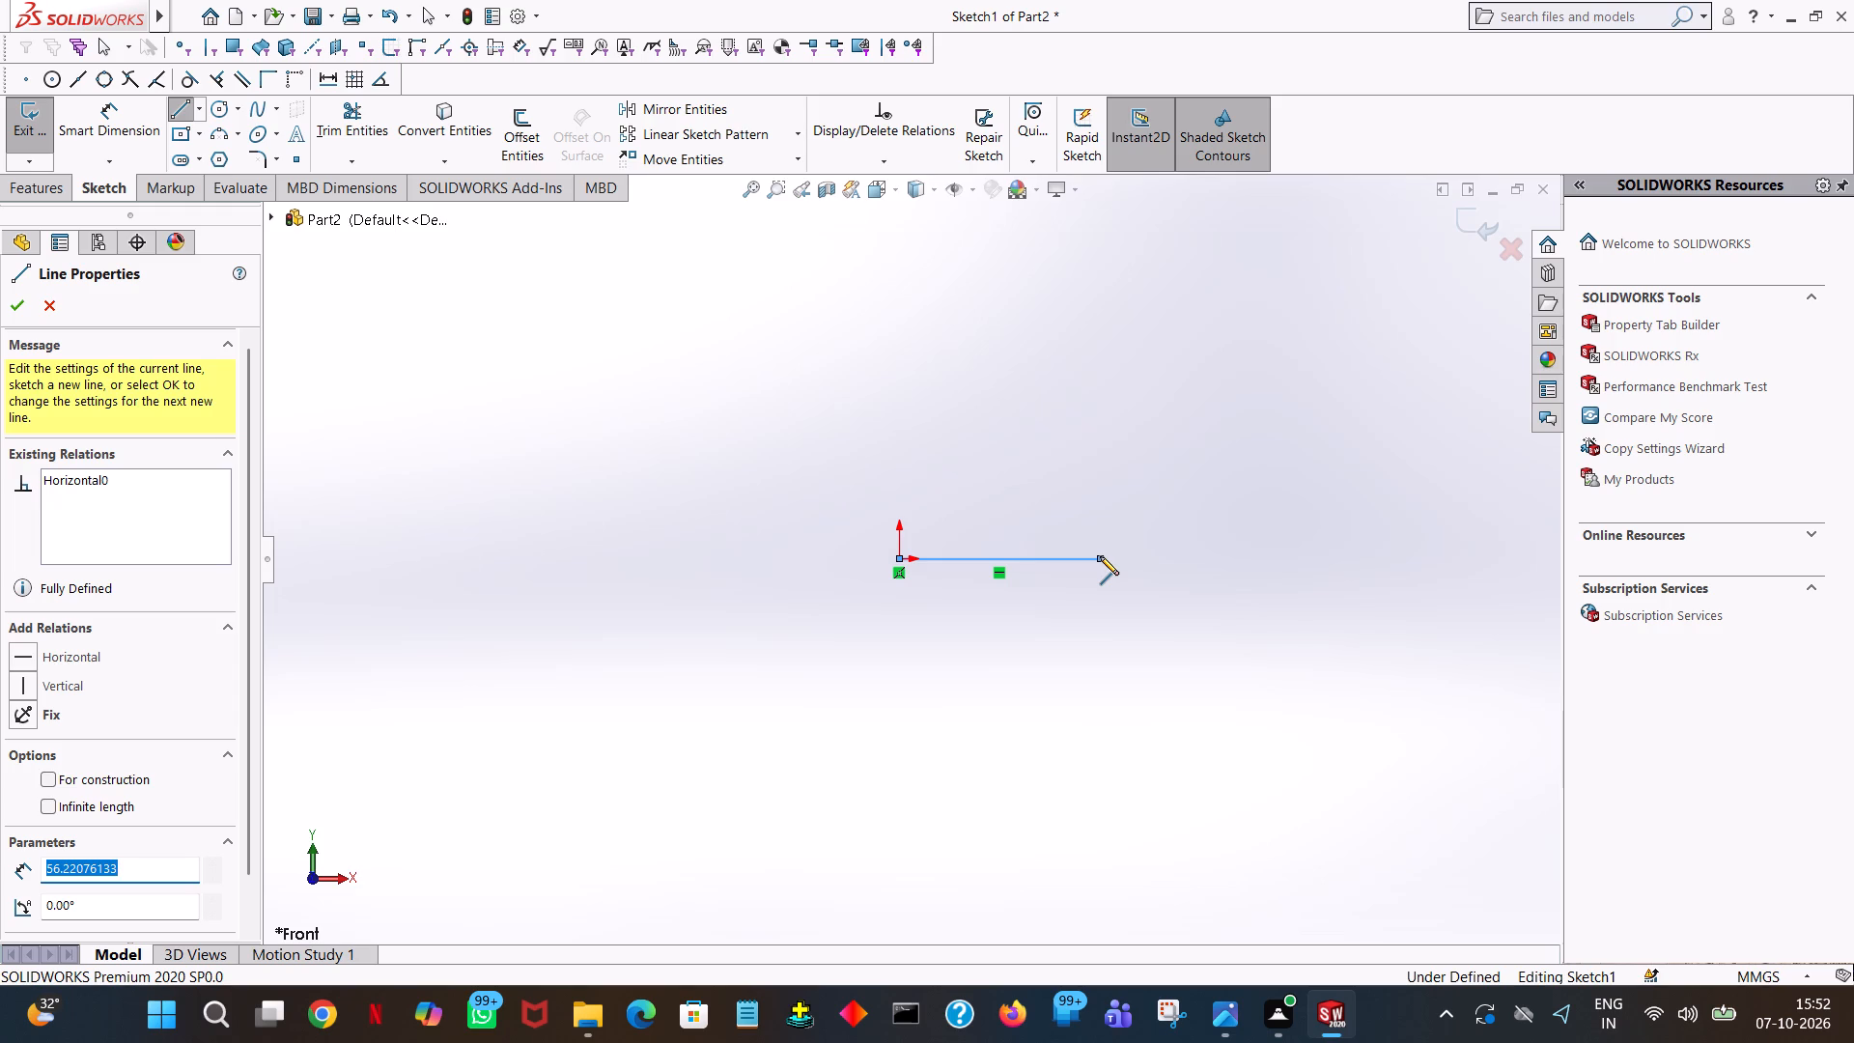
pyautogui.write('40')
pyautogui.write('-16')
pyautogui.press('Return')
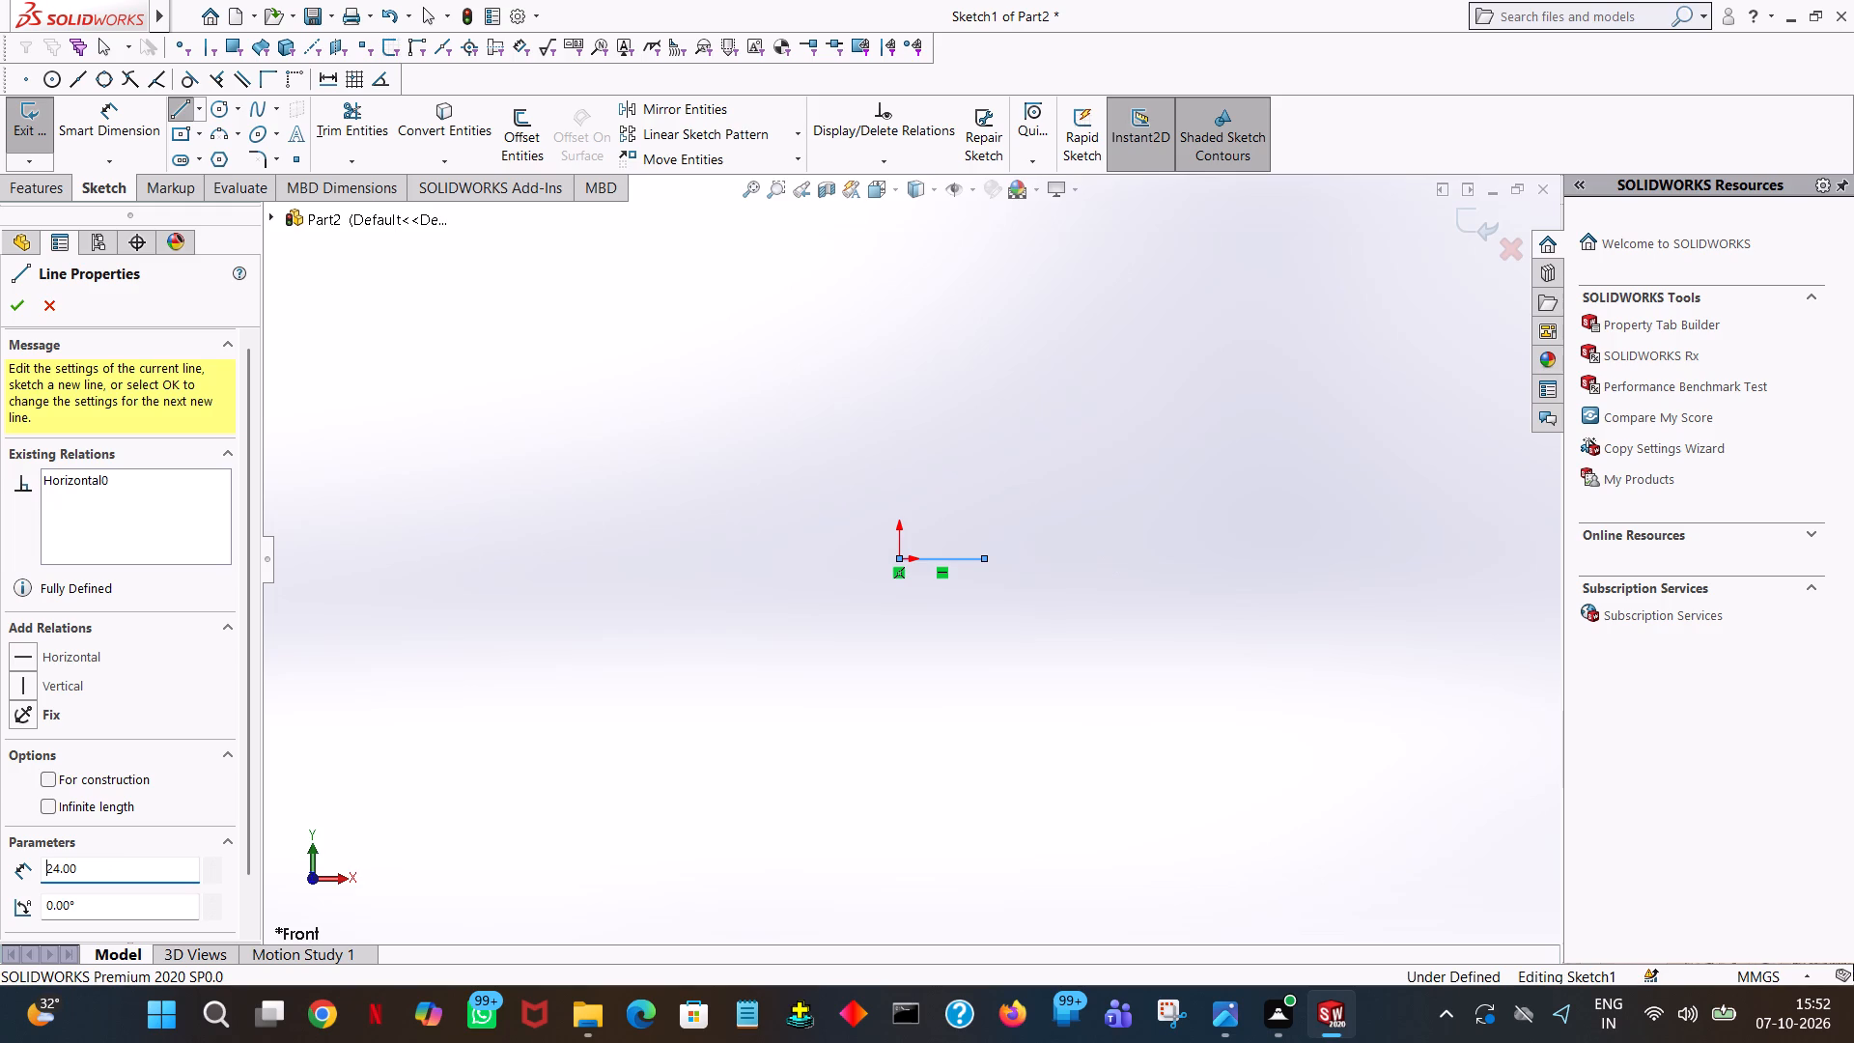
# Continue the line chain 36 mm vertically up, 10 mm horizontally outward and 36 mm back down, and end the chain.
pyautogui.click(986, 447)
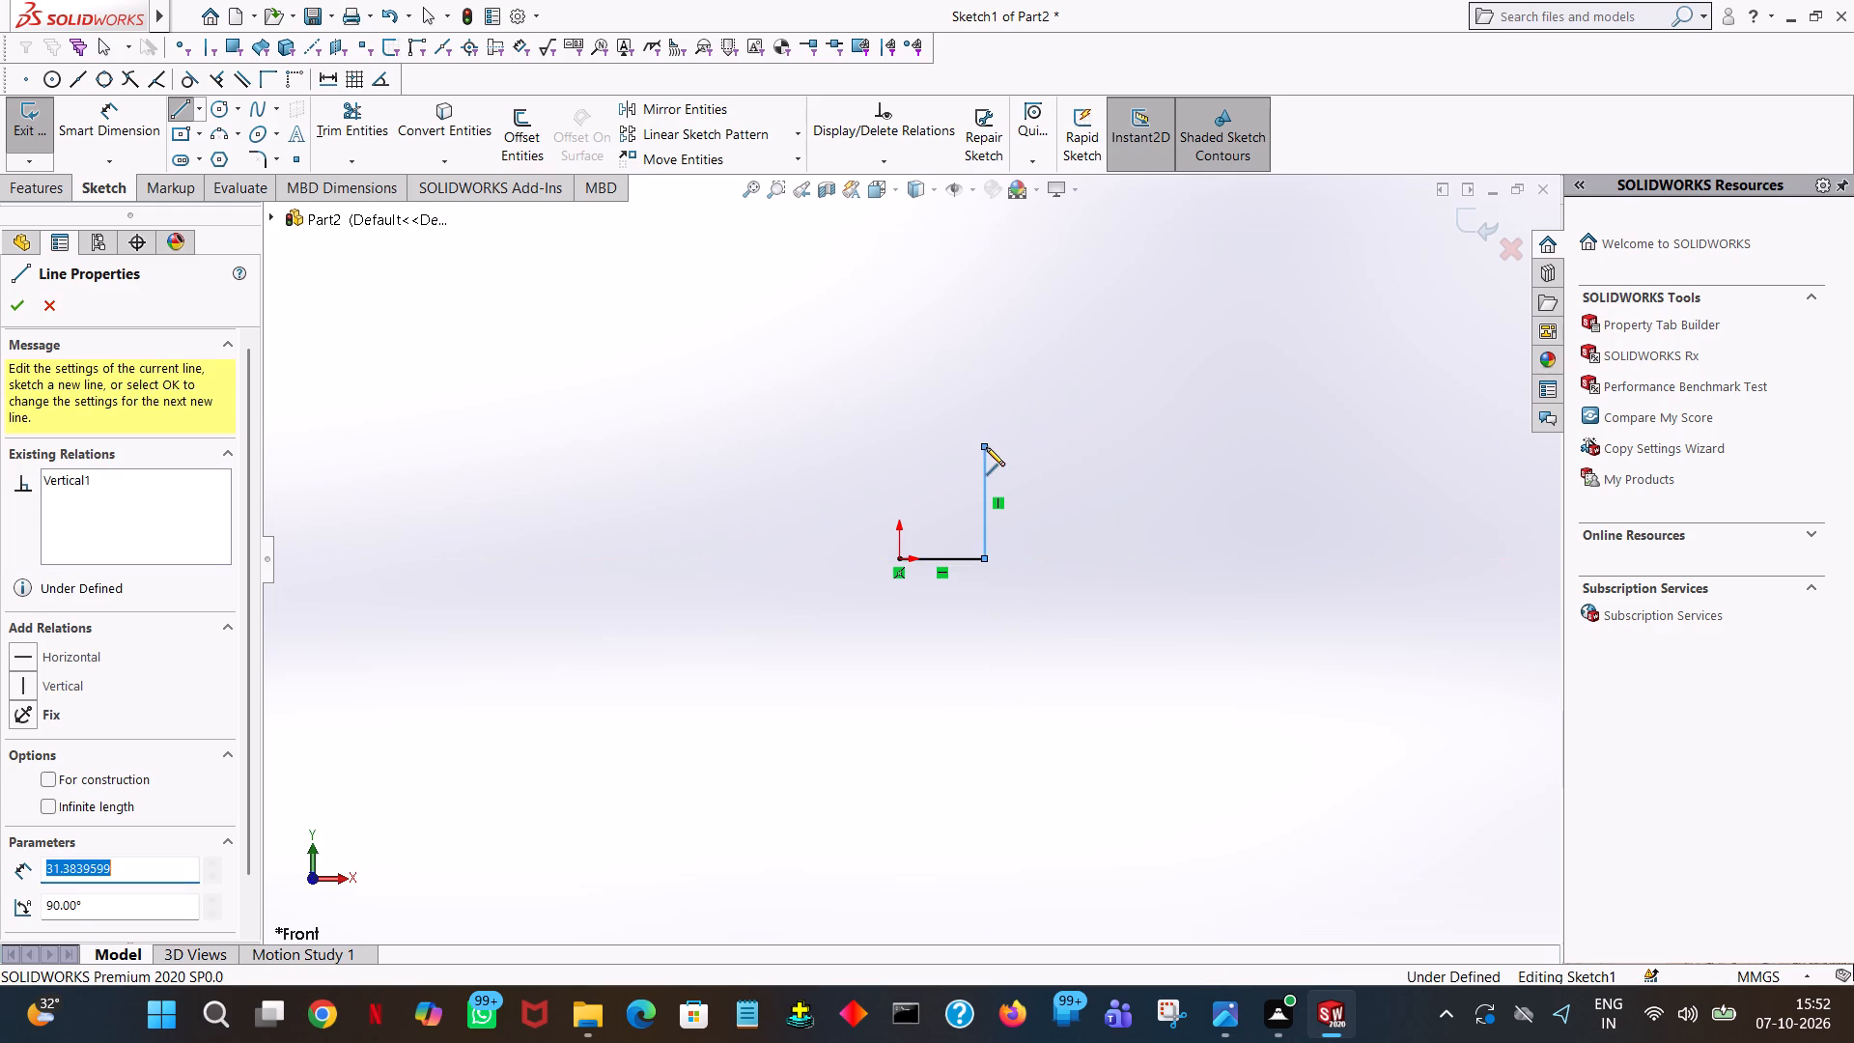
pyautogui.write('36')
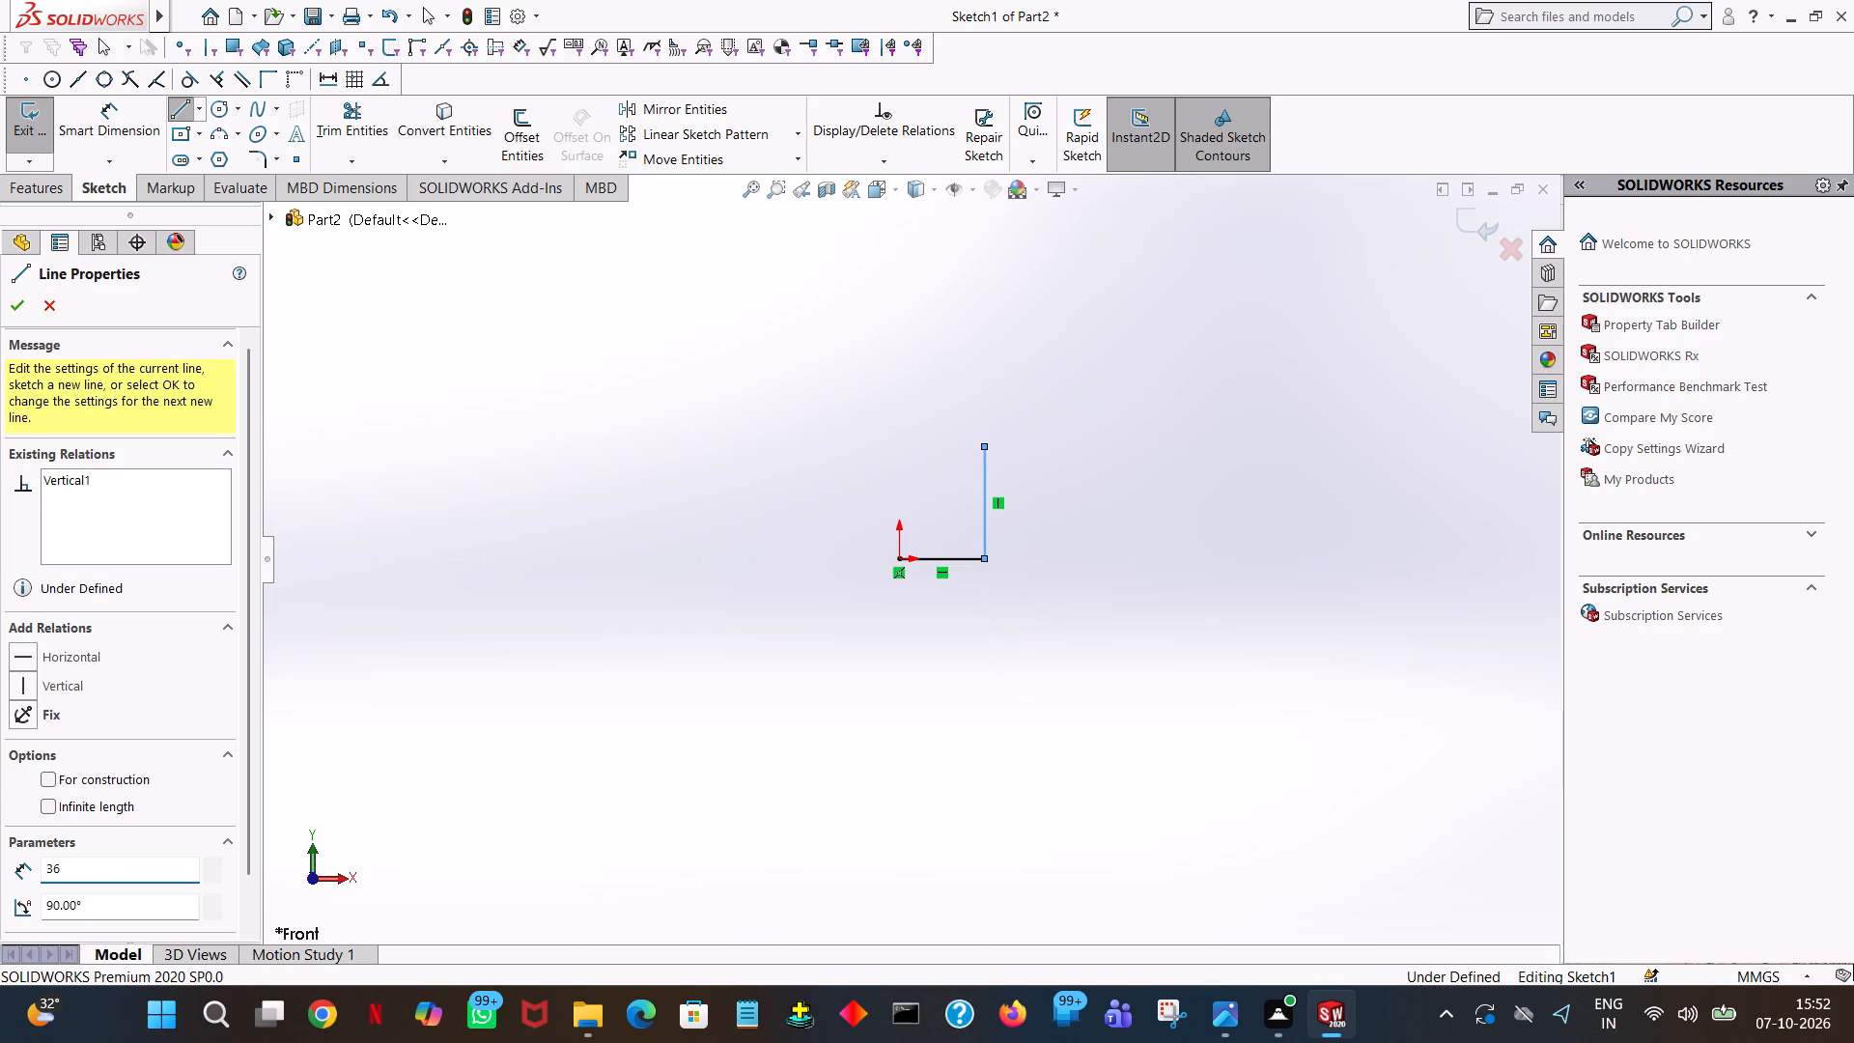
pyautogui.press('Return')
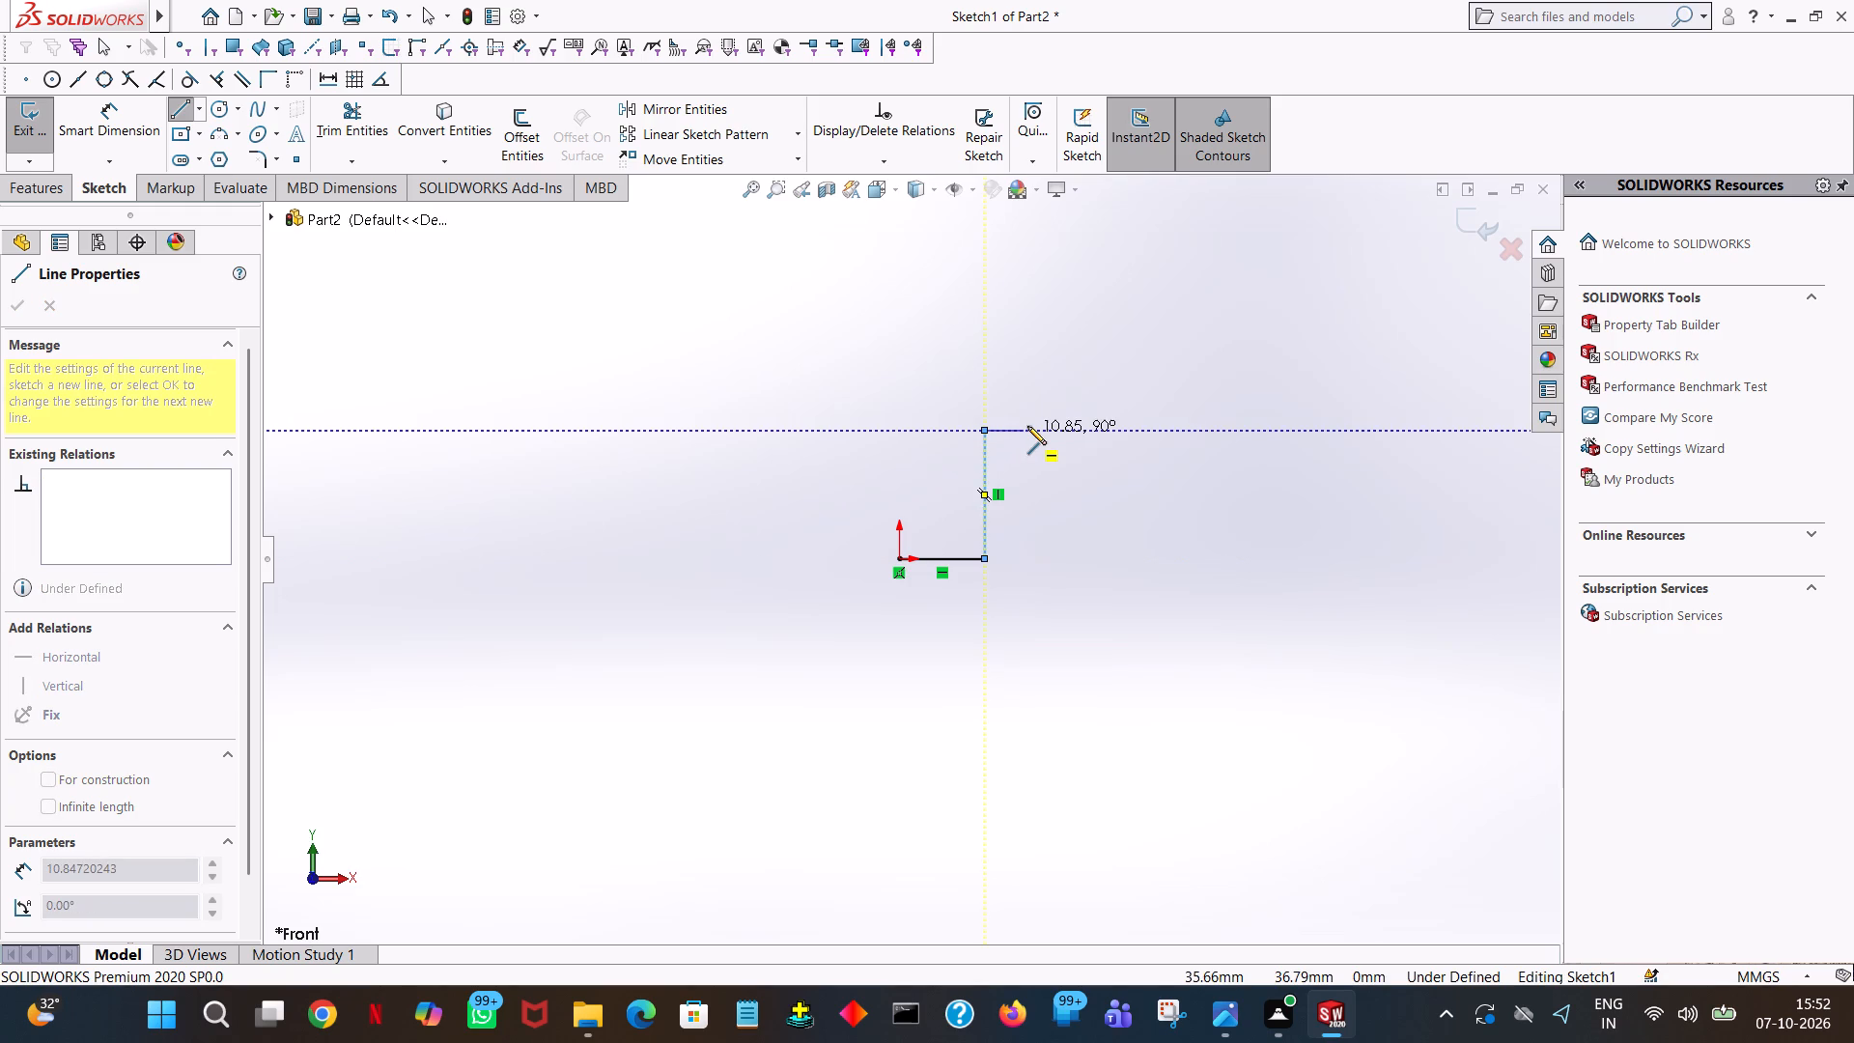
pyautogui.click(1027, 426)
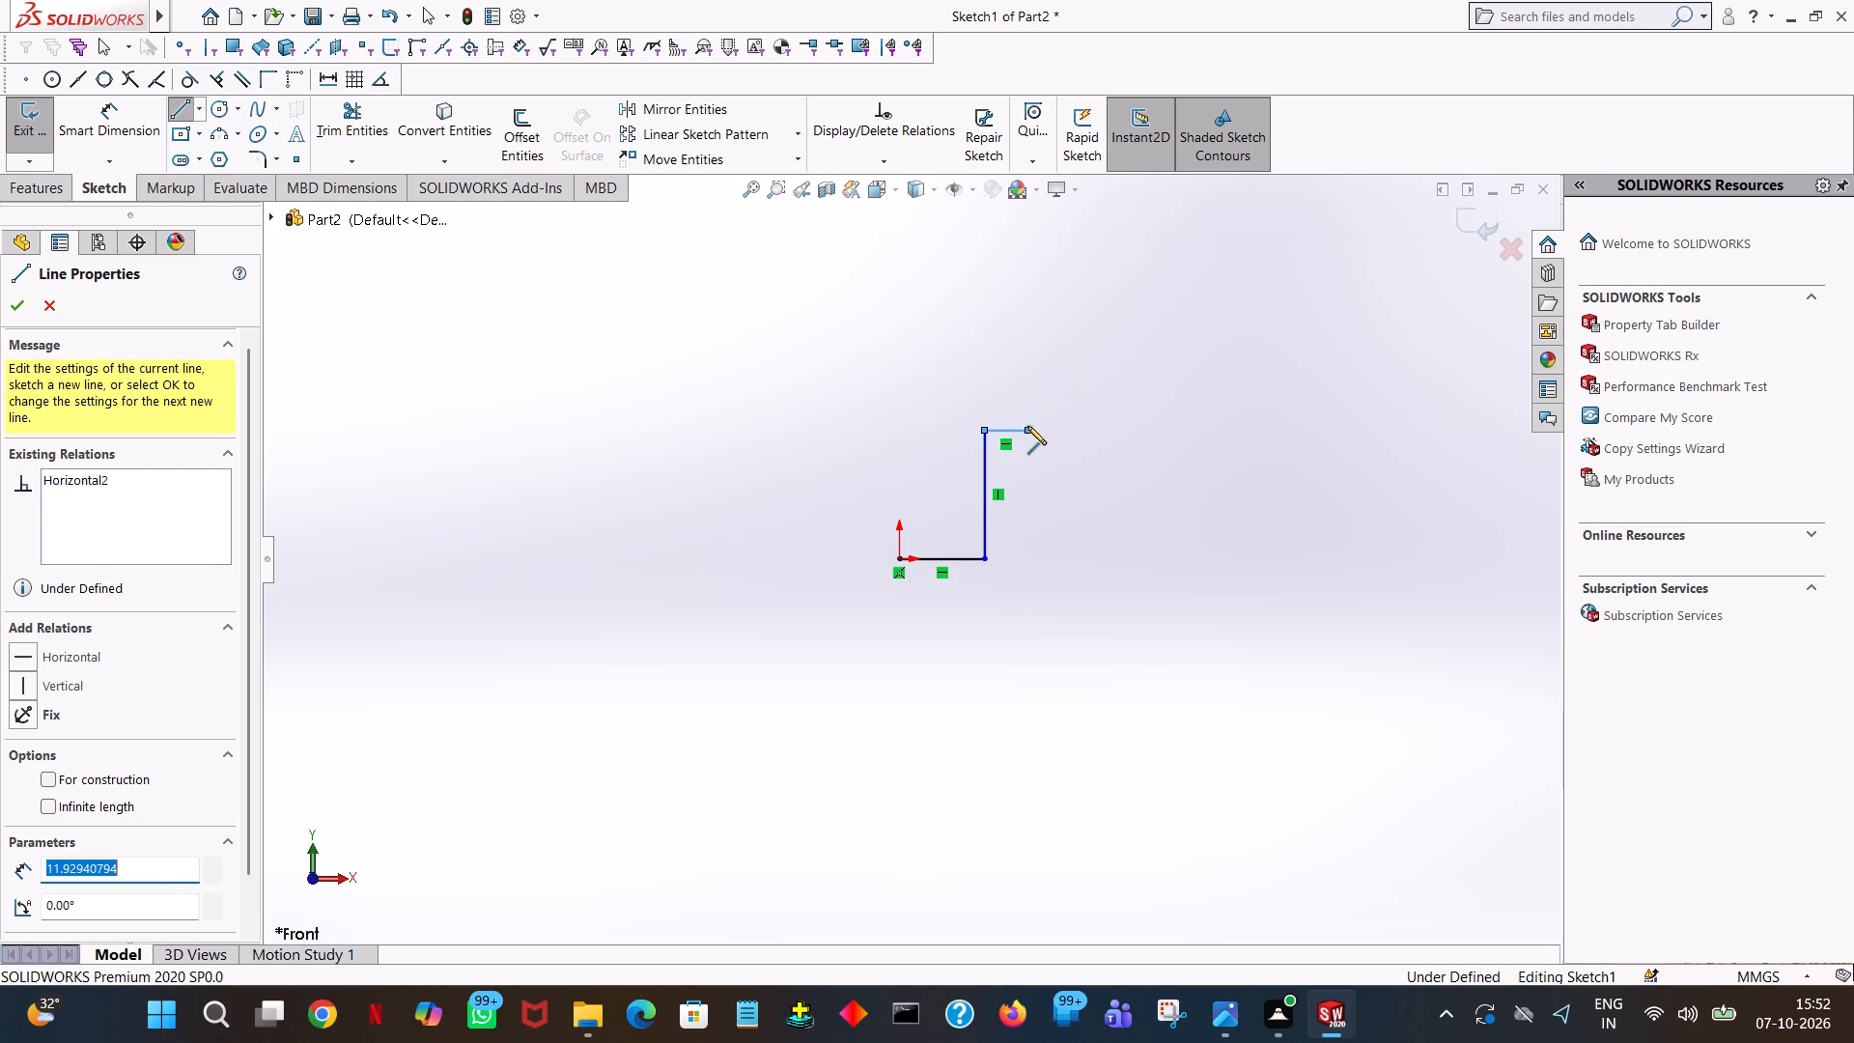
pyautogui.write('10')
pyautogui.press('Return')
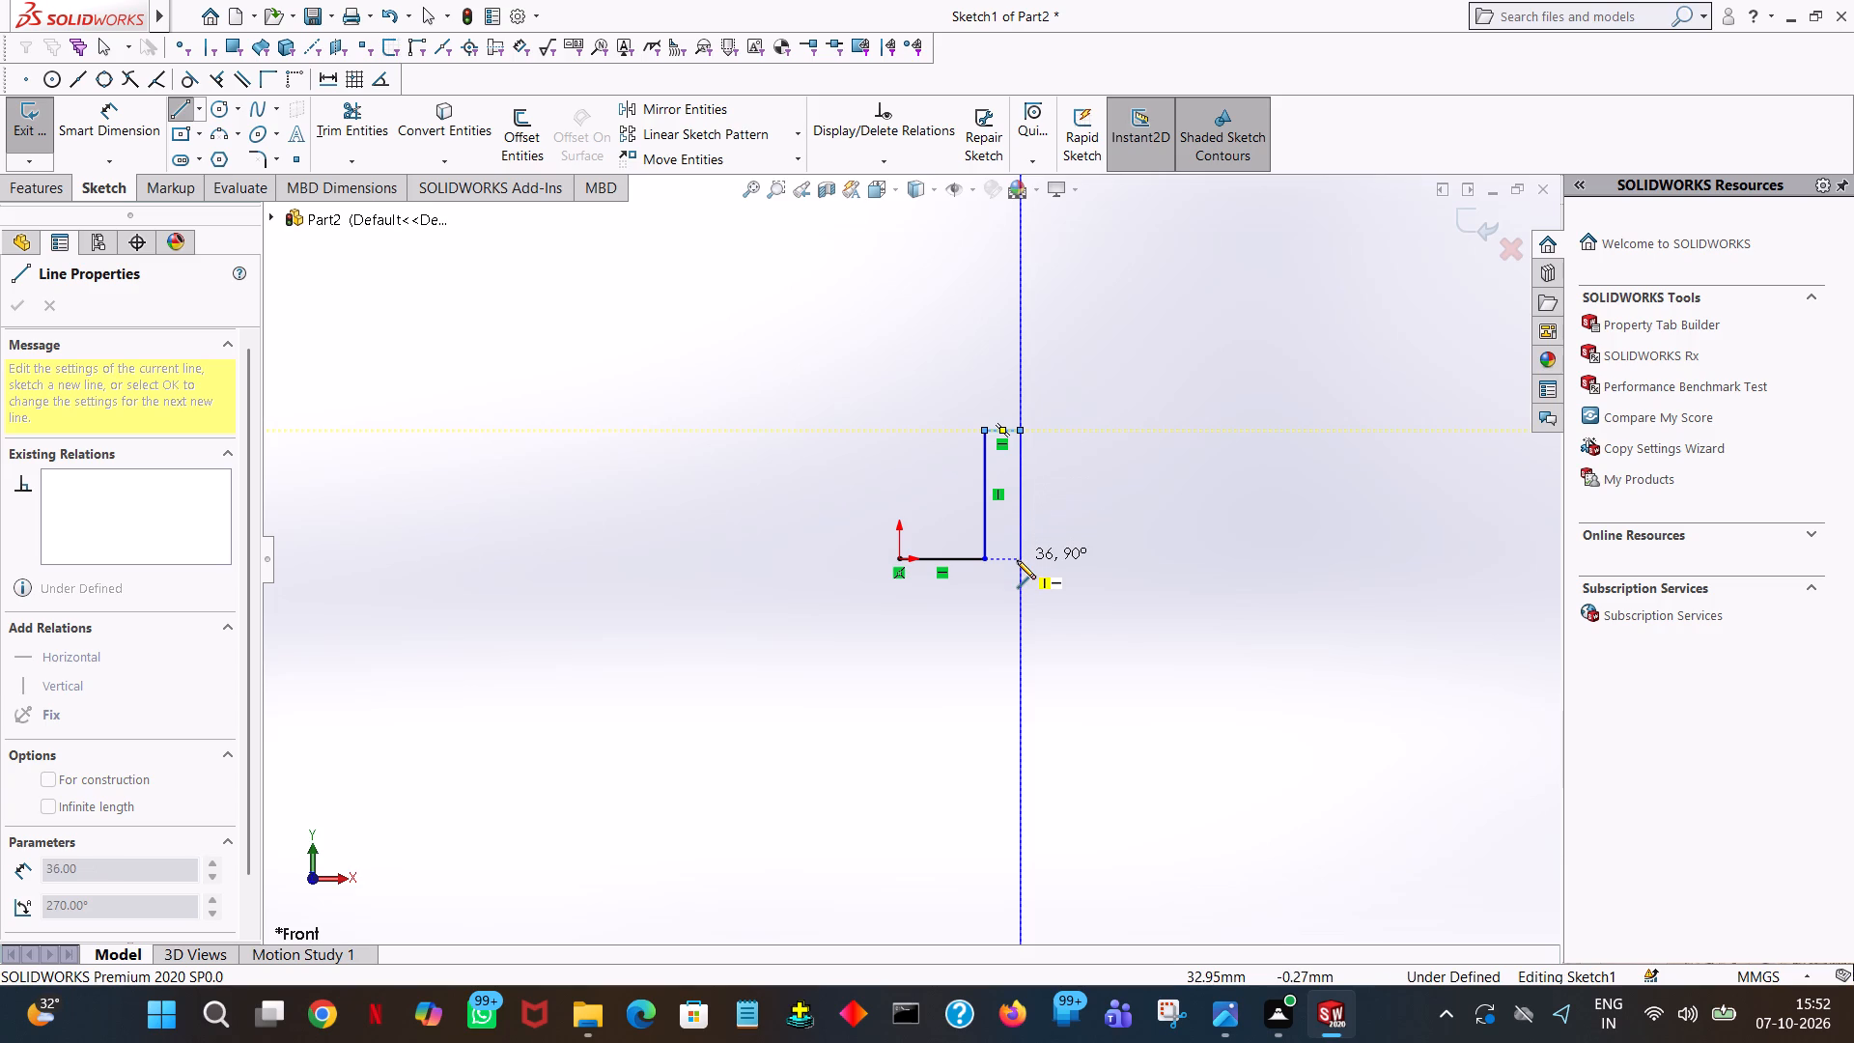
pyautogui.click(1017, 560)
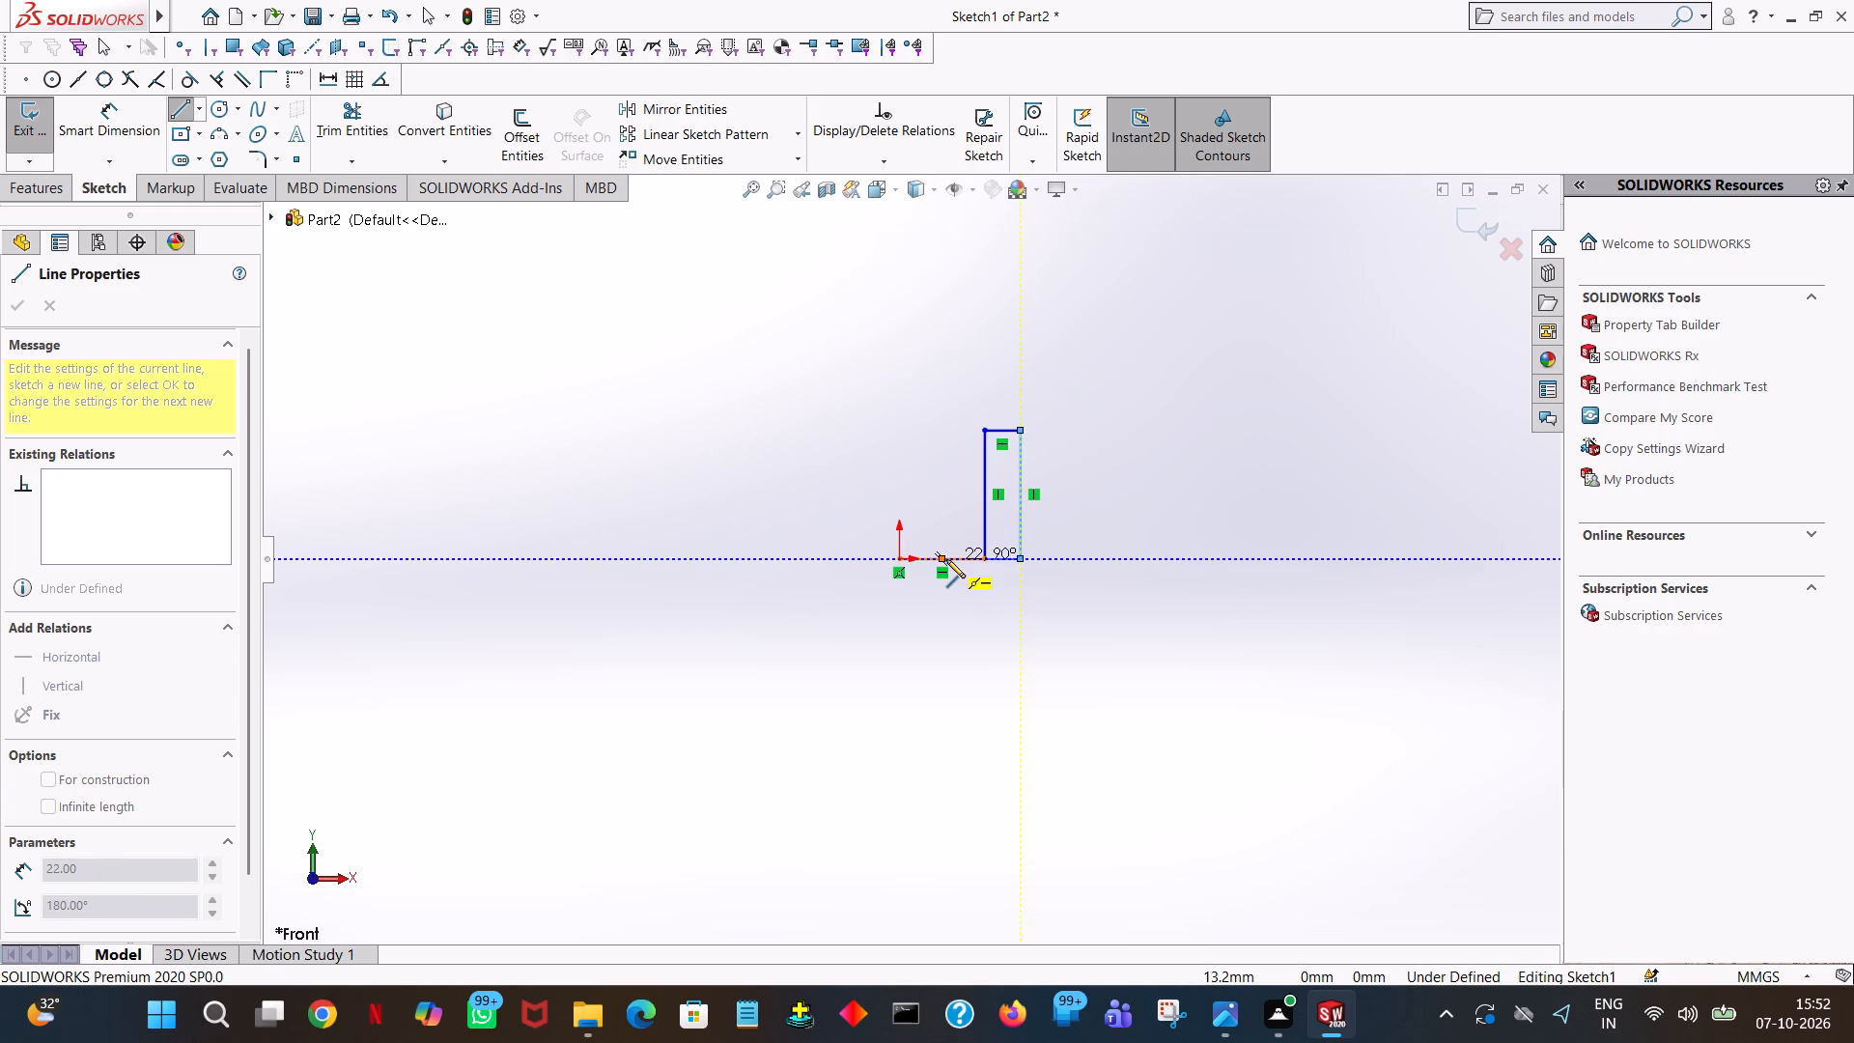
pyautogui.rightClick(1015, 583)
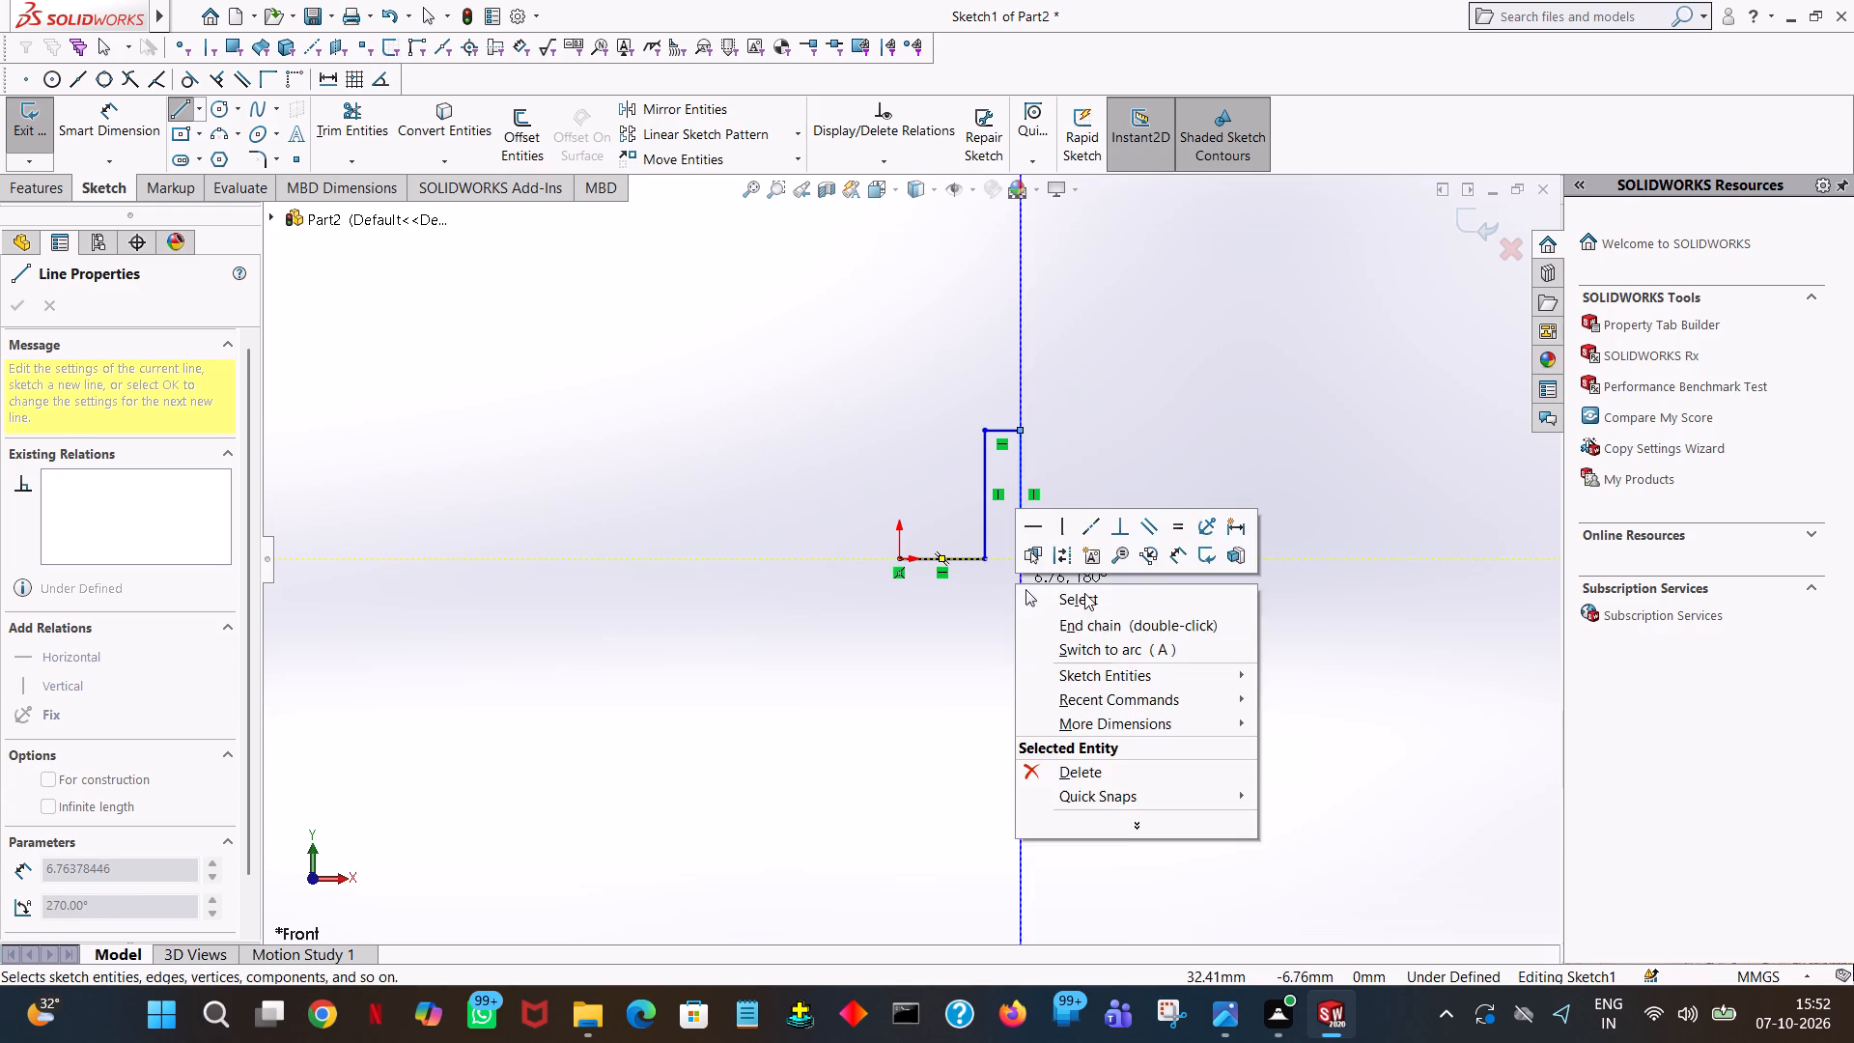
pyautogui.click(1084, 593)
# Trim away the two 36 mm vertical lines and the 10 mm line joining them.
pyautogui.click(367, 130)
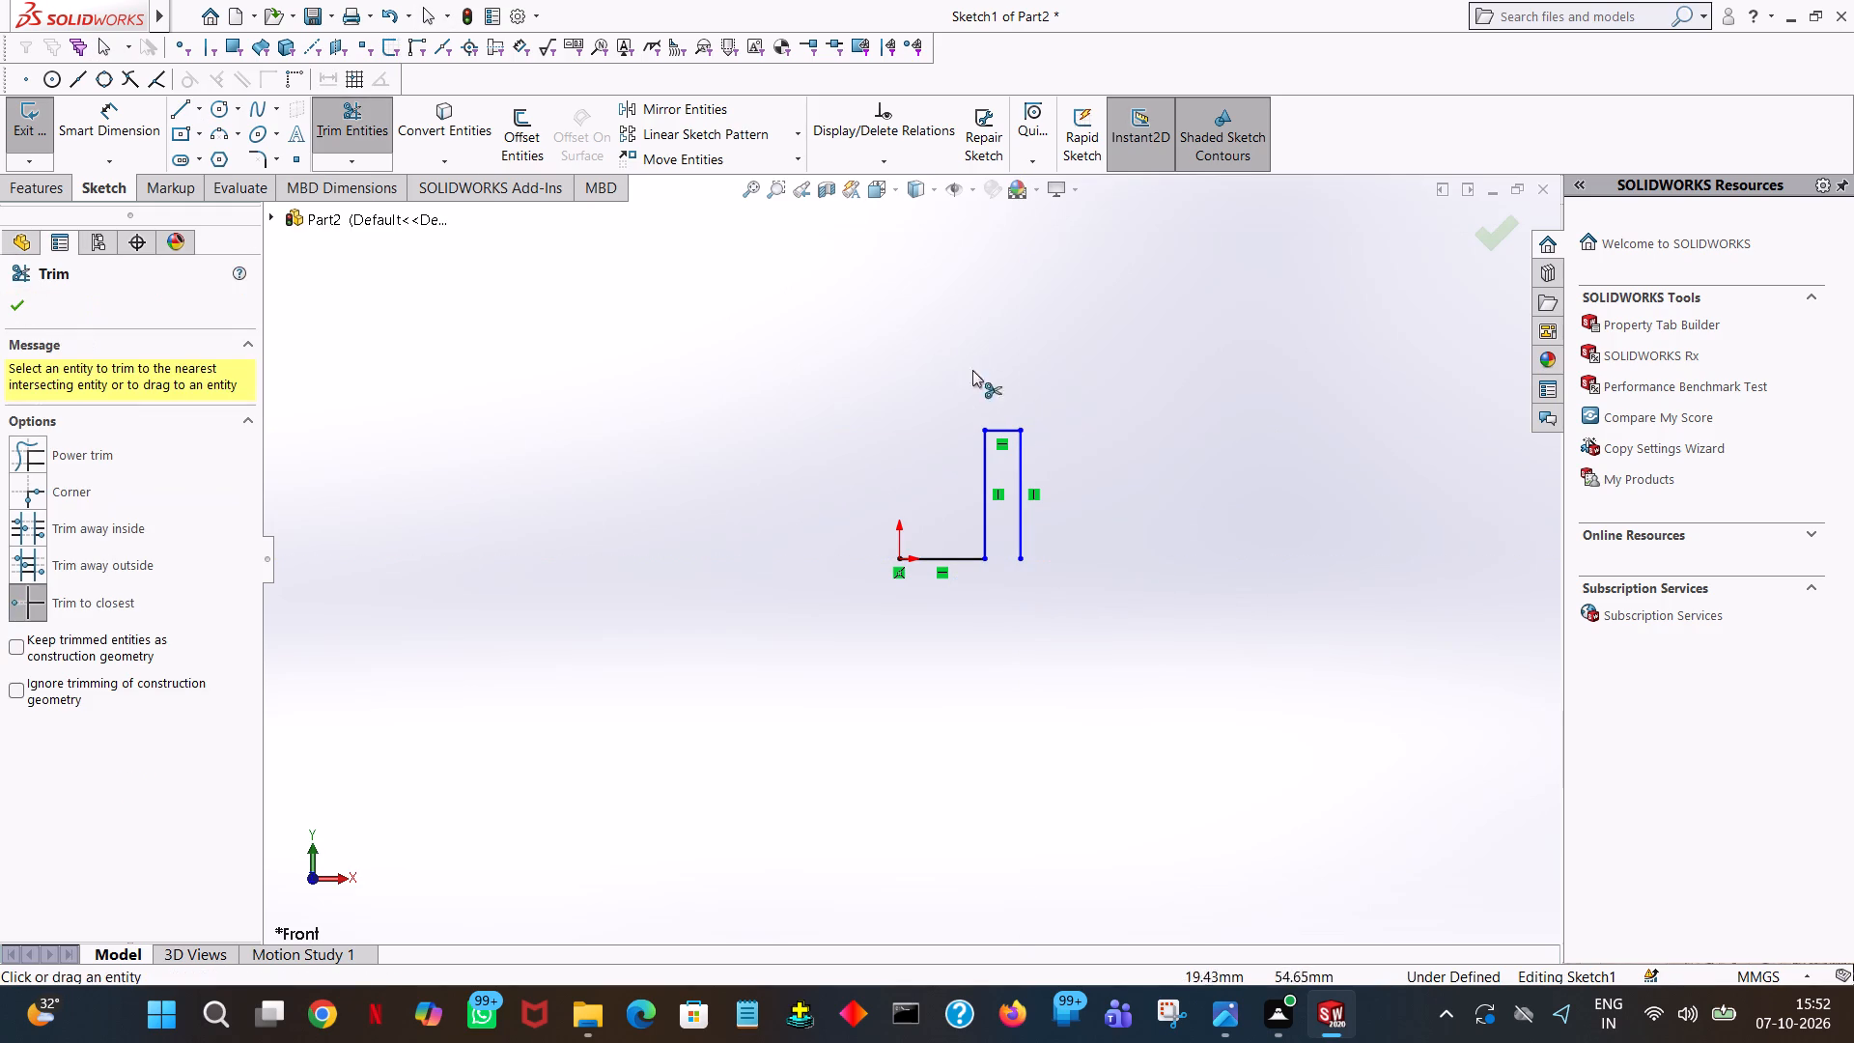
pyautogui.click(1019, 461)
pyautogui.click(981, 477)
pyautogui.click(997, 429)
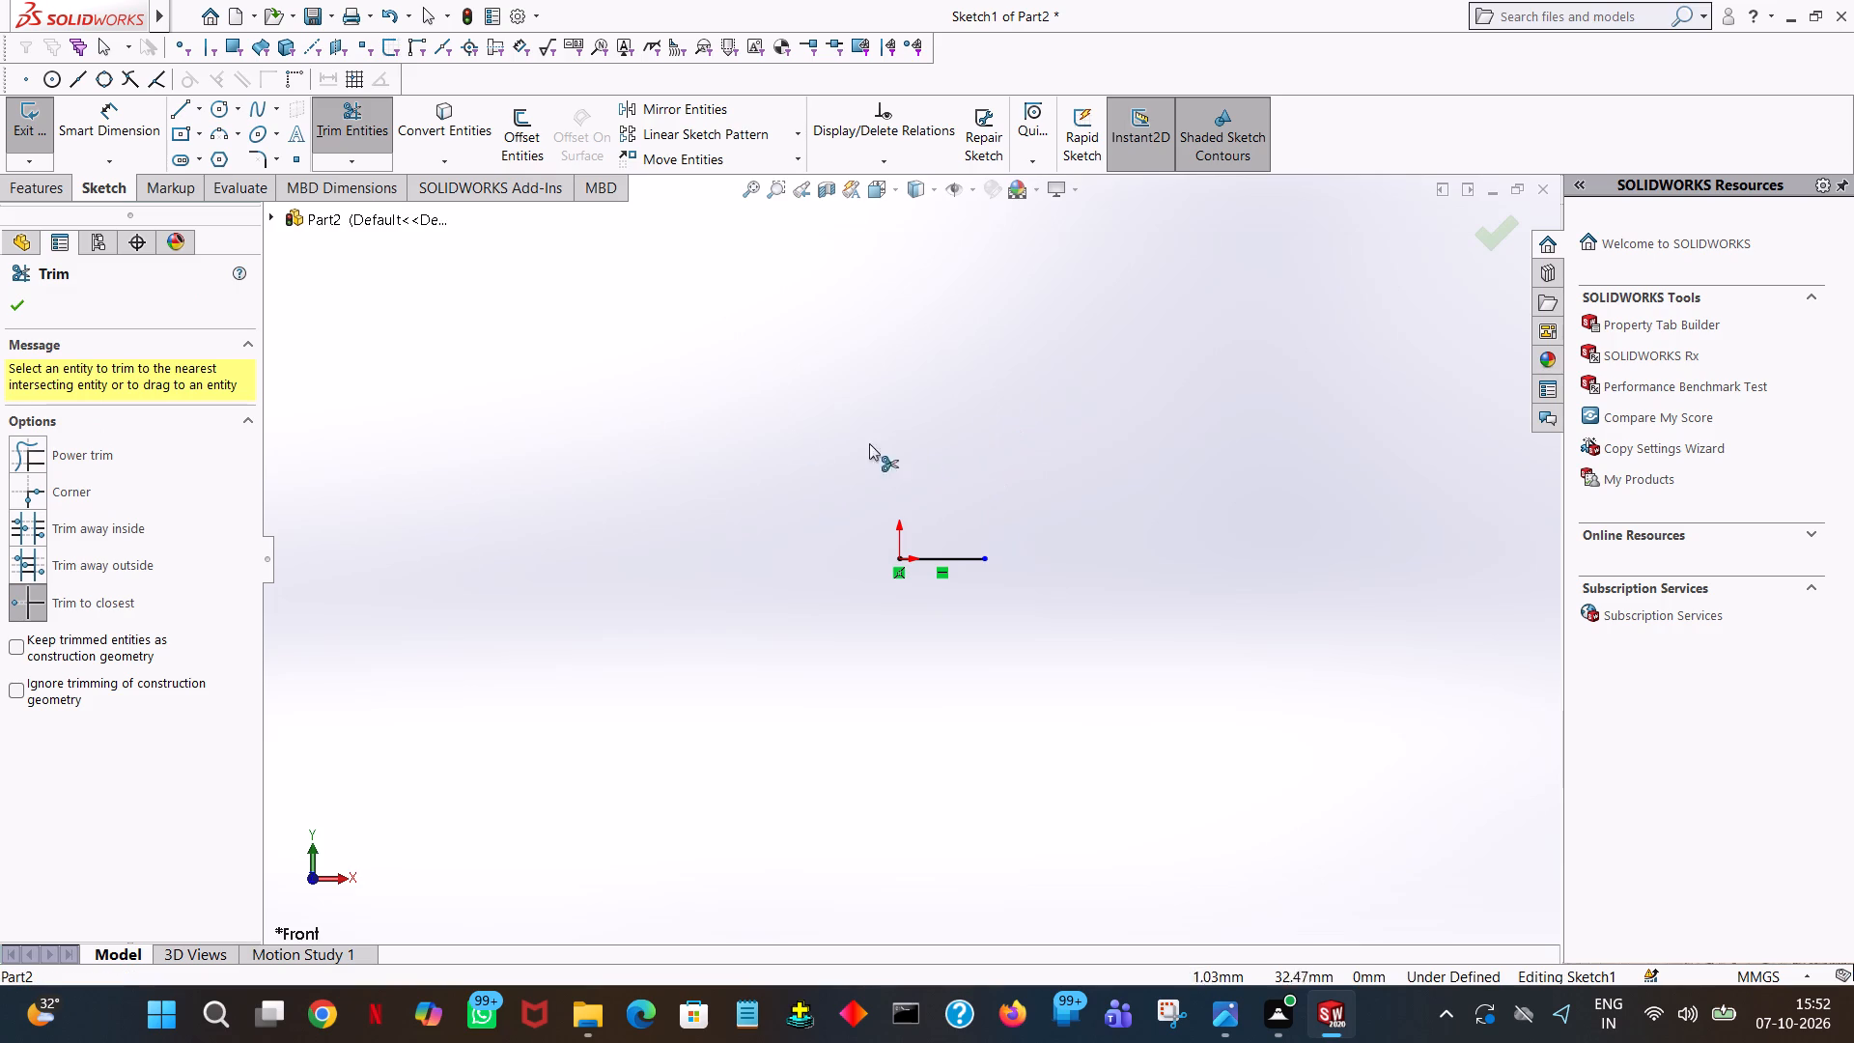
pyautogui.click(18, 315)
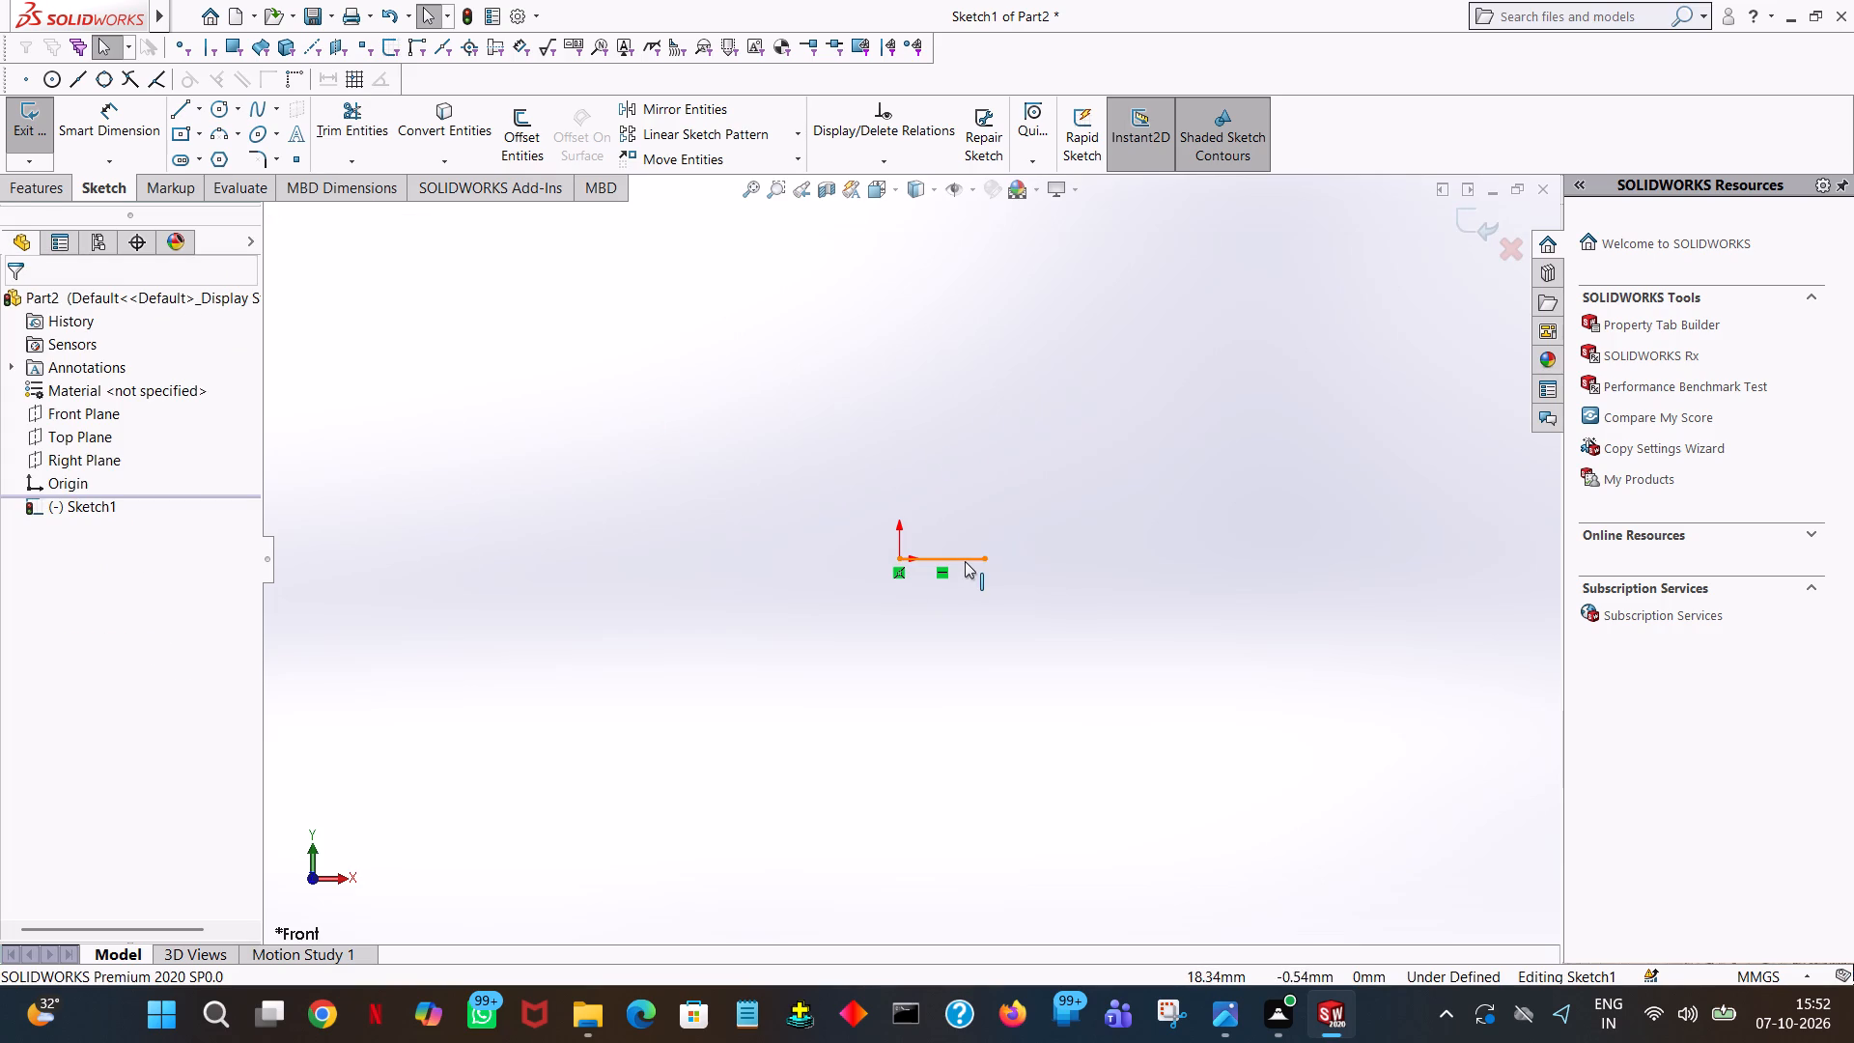
# Set the length of the horizontal base line to 40 mm.
pyautogui.click(965, 561)
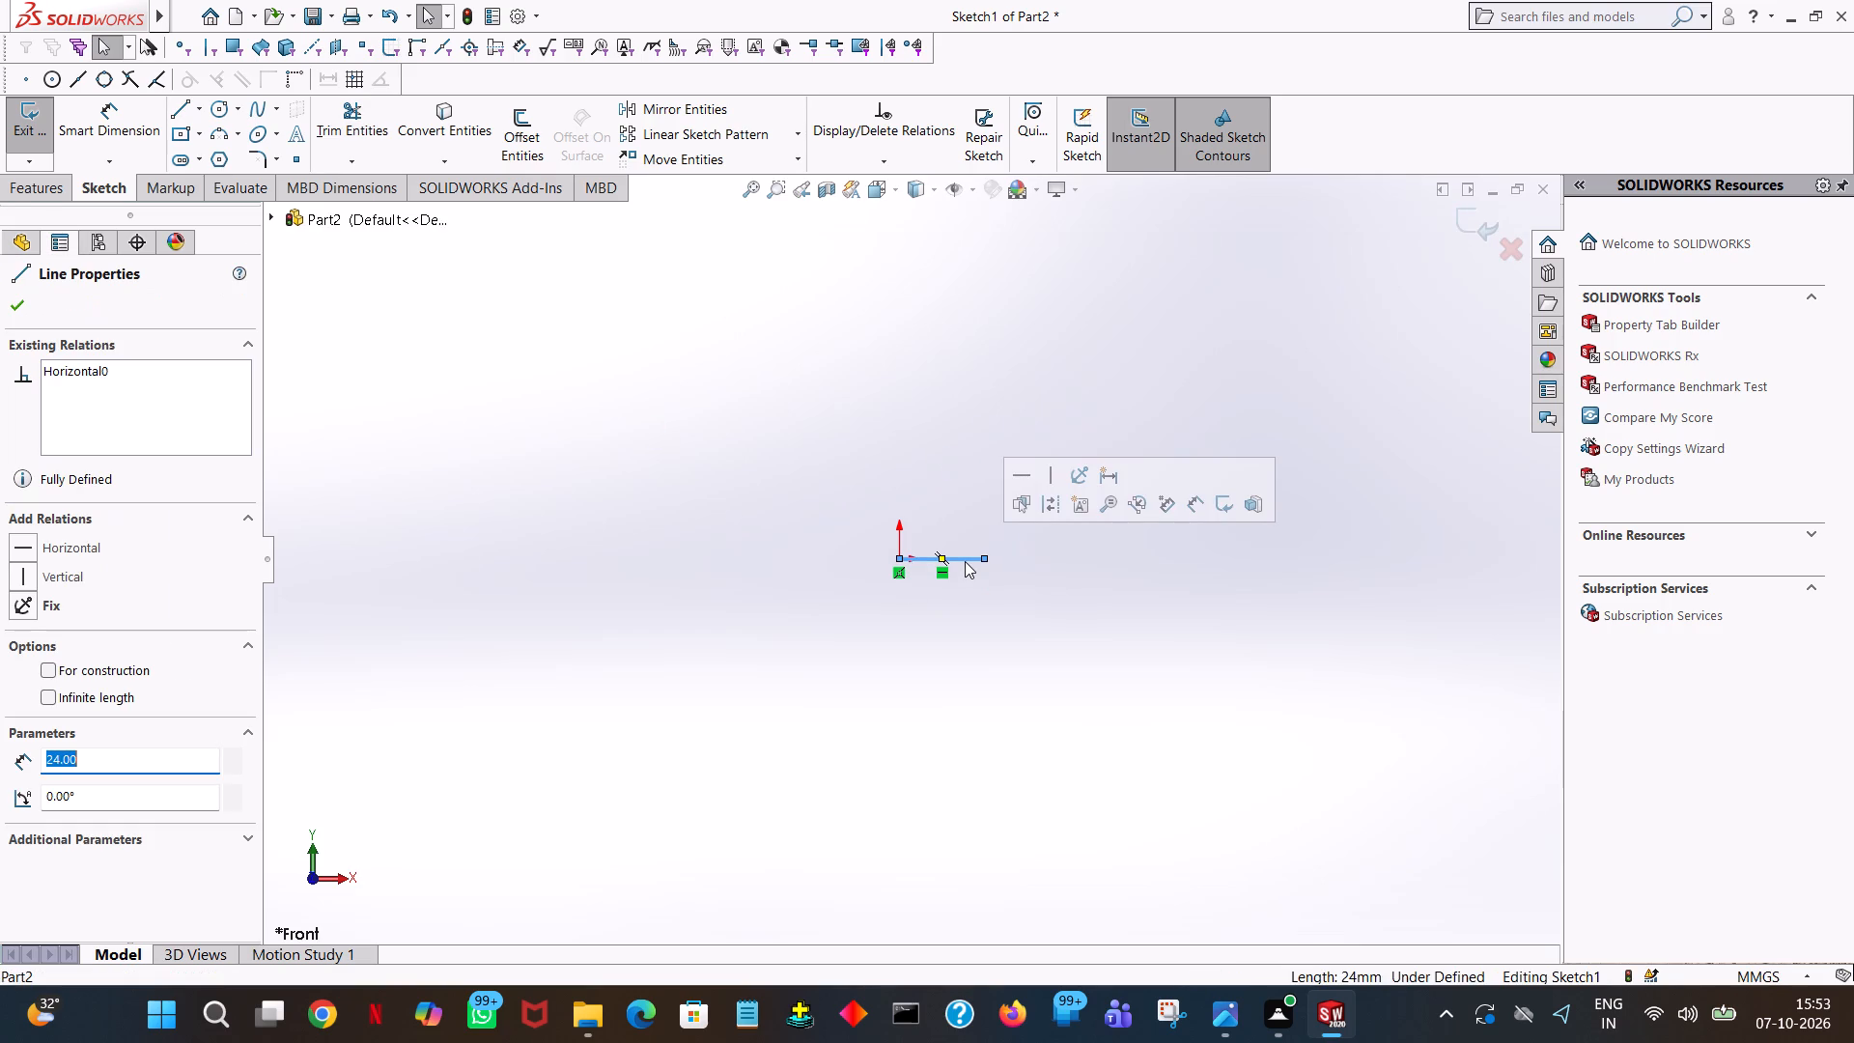
pyautogui.write('40')
pyautogui.press('Return')
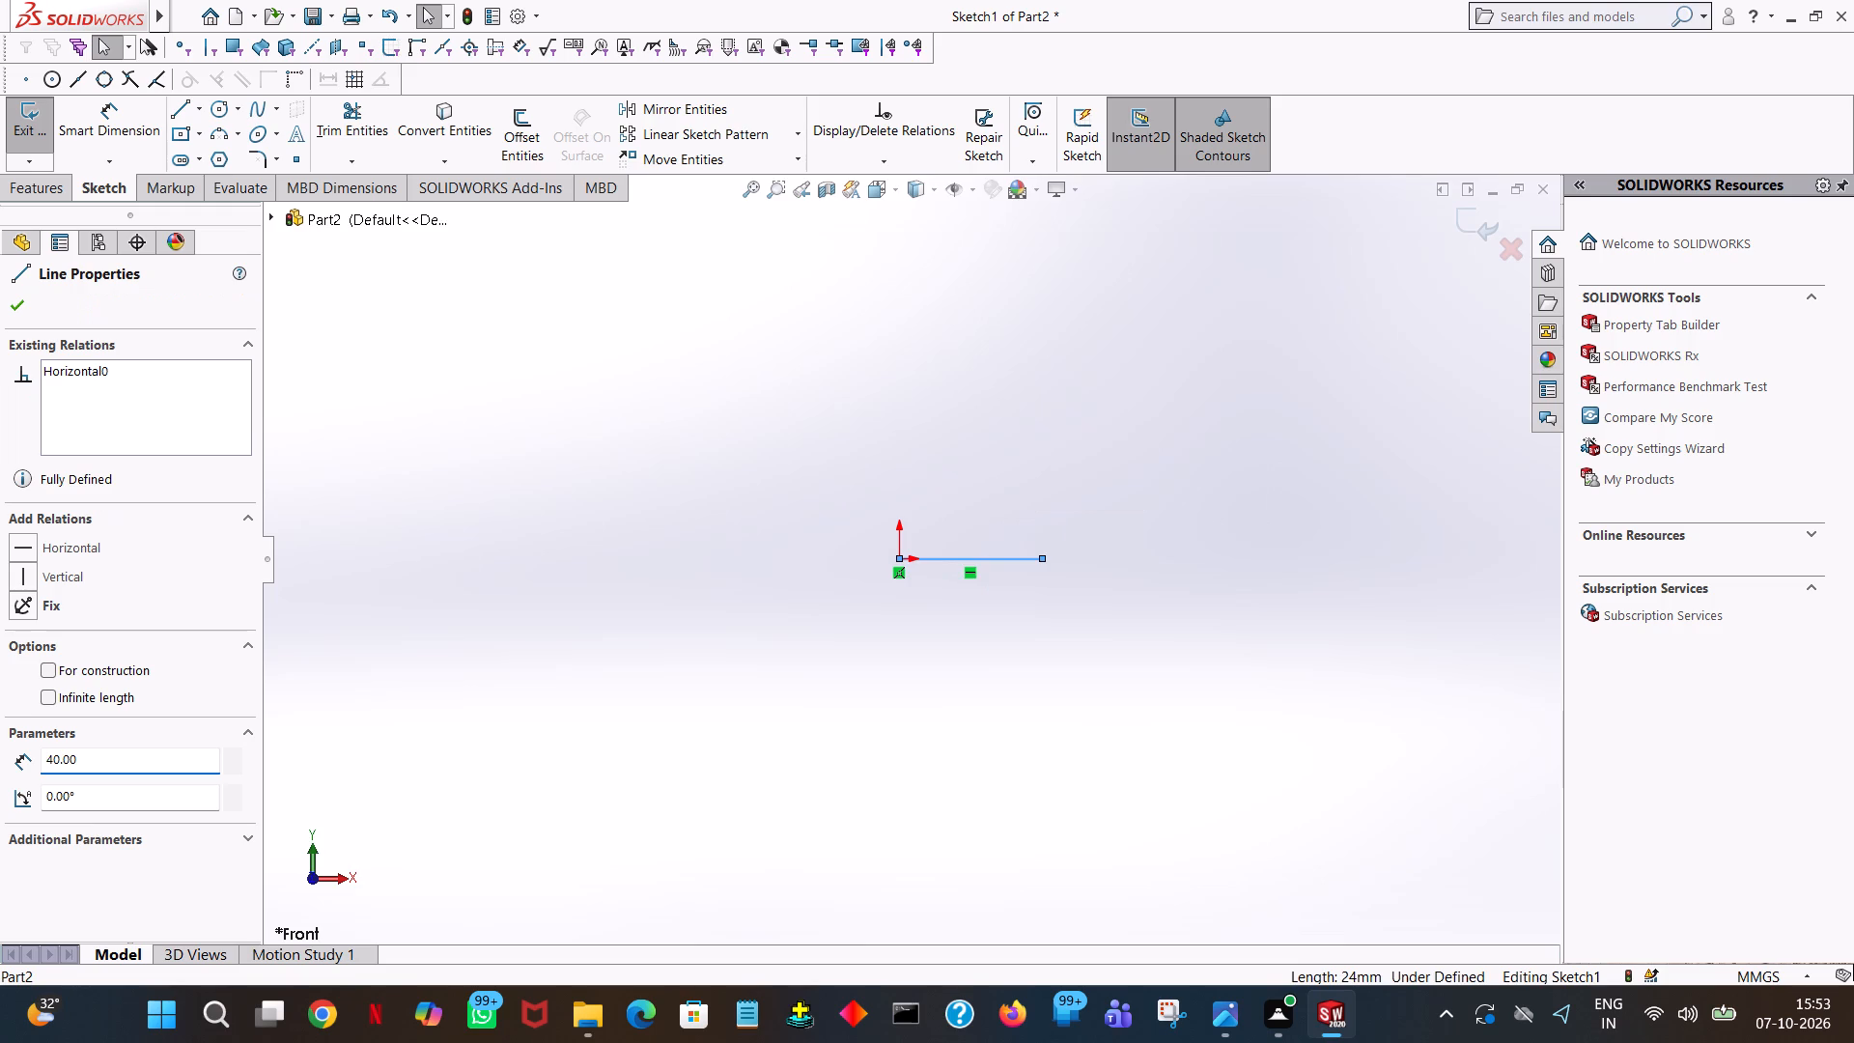
pyautogui.click(842, 367)
# From the base line's free end, draw lines 36 mm up, 16 mm back toward the origin side, and straight down onto the base line.
pyautogui.click(179, 95)
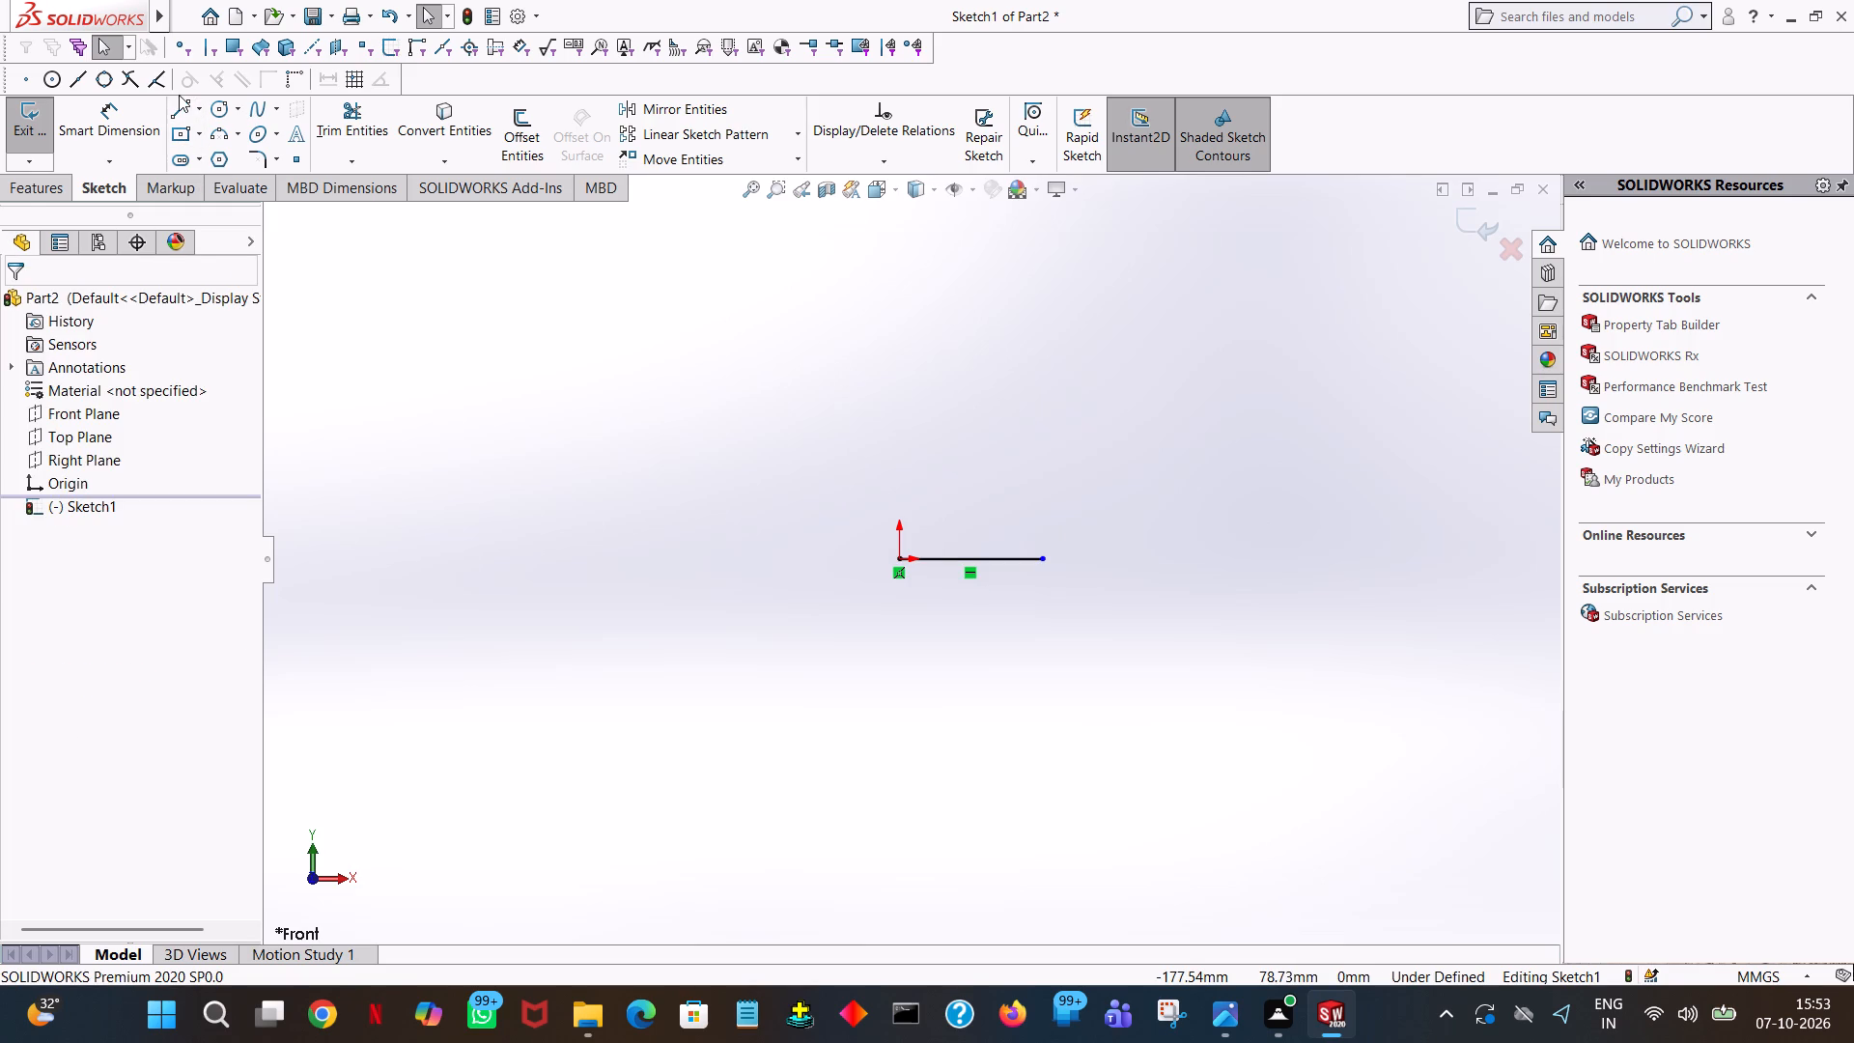
pyautogui.click(178, 106)
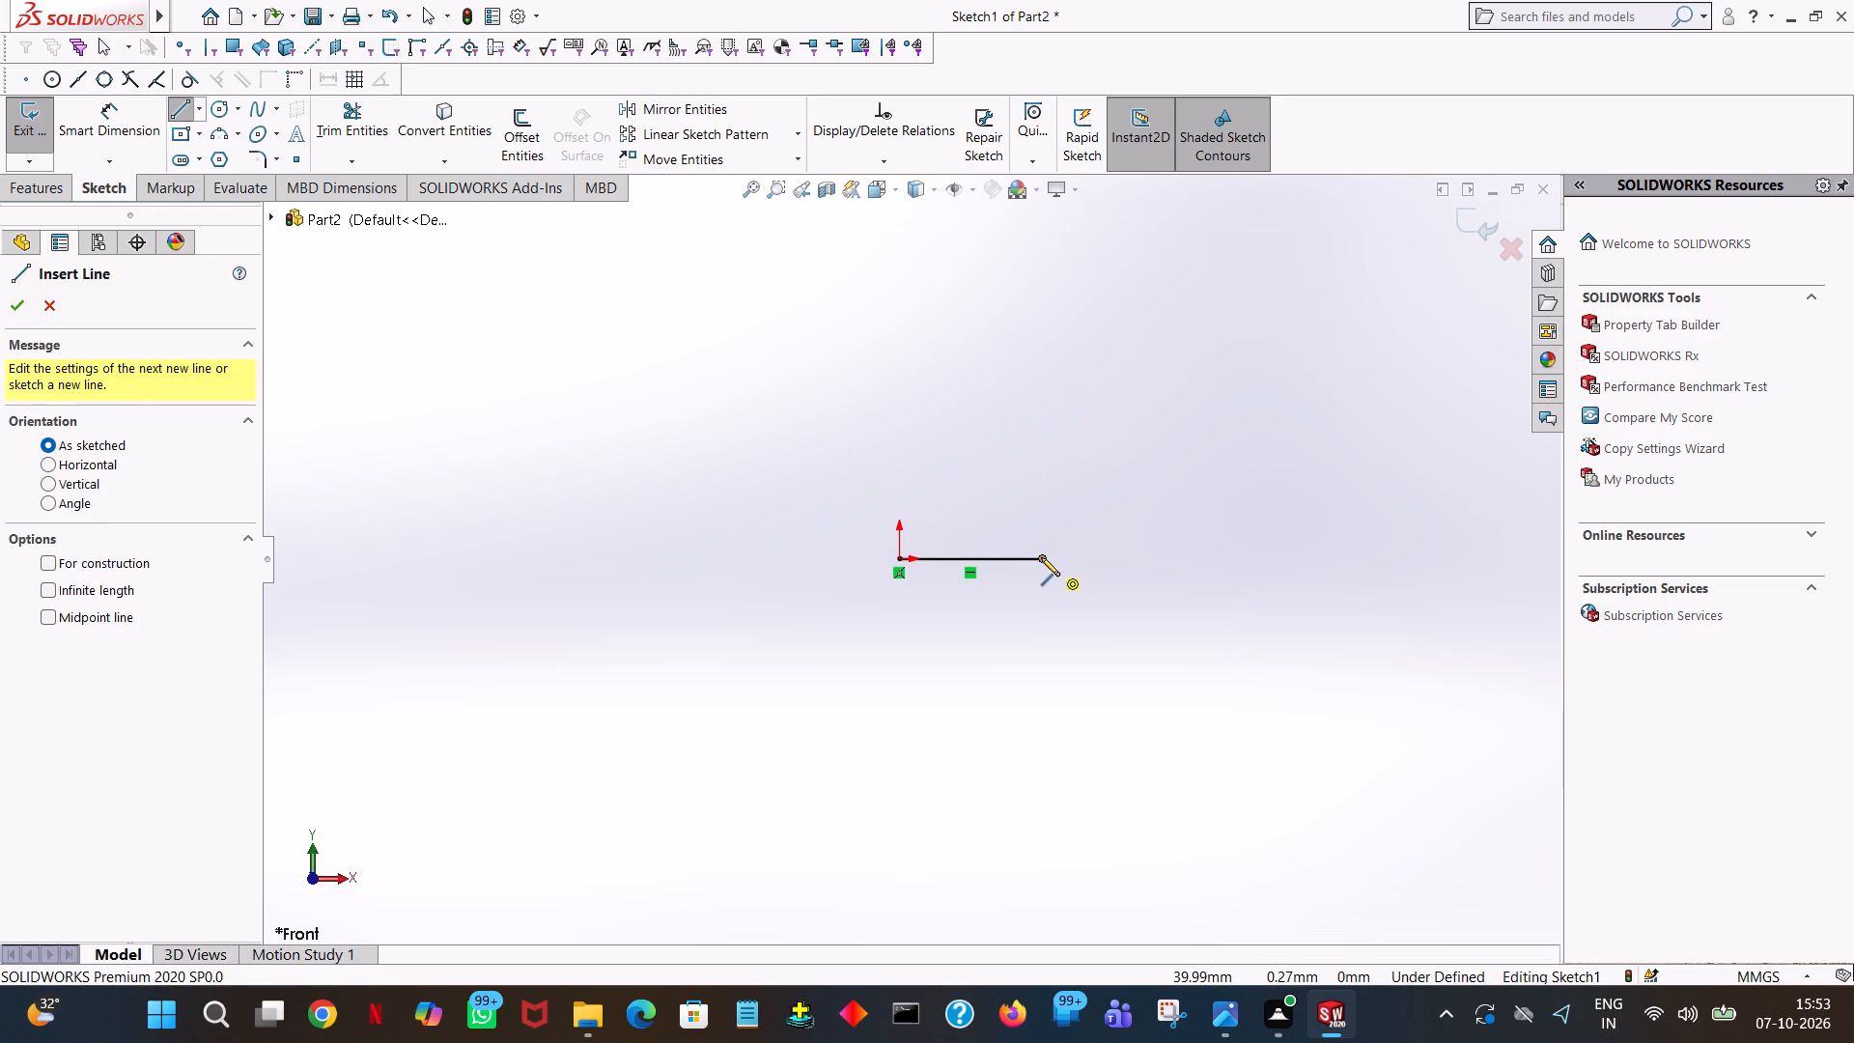
pyautogui.click(1041, 557)
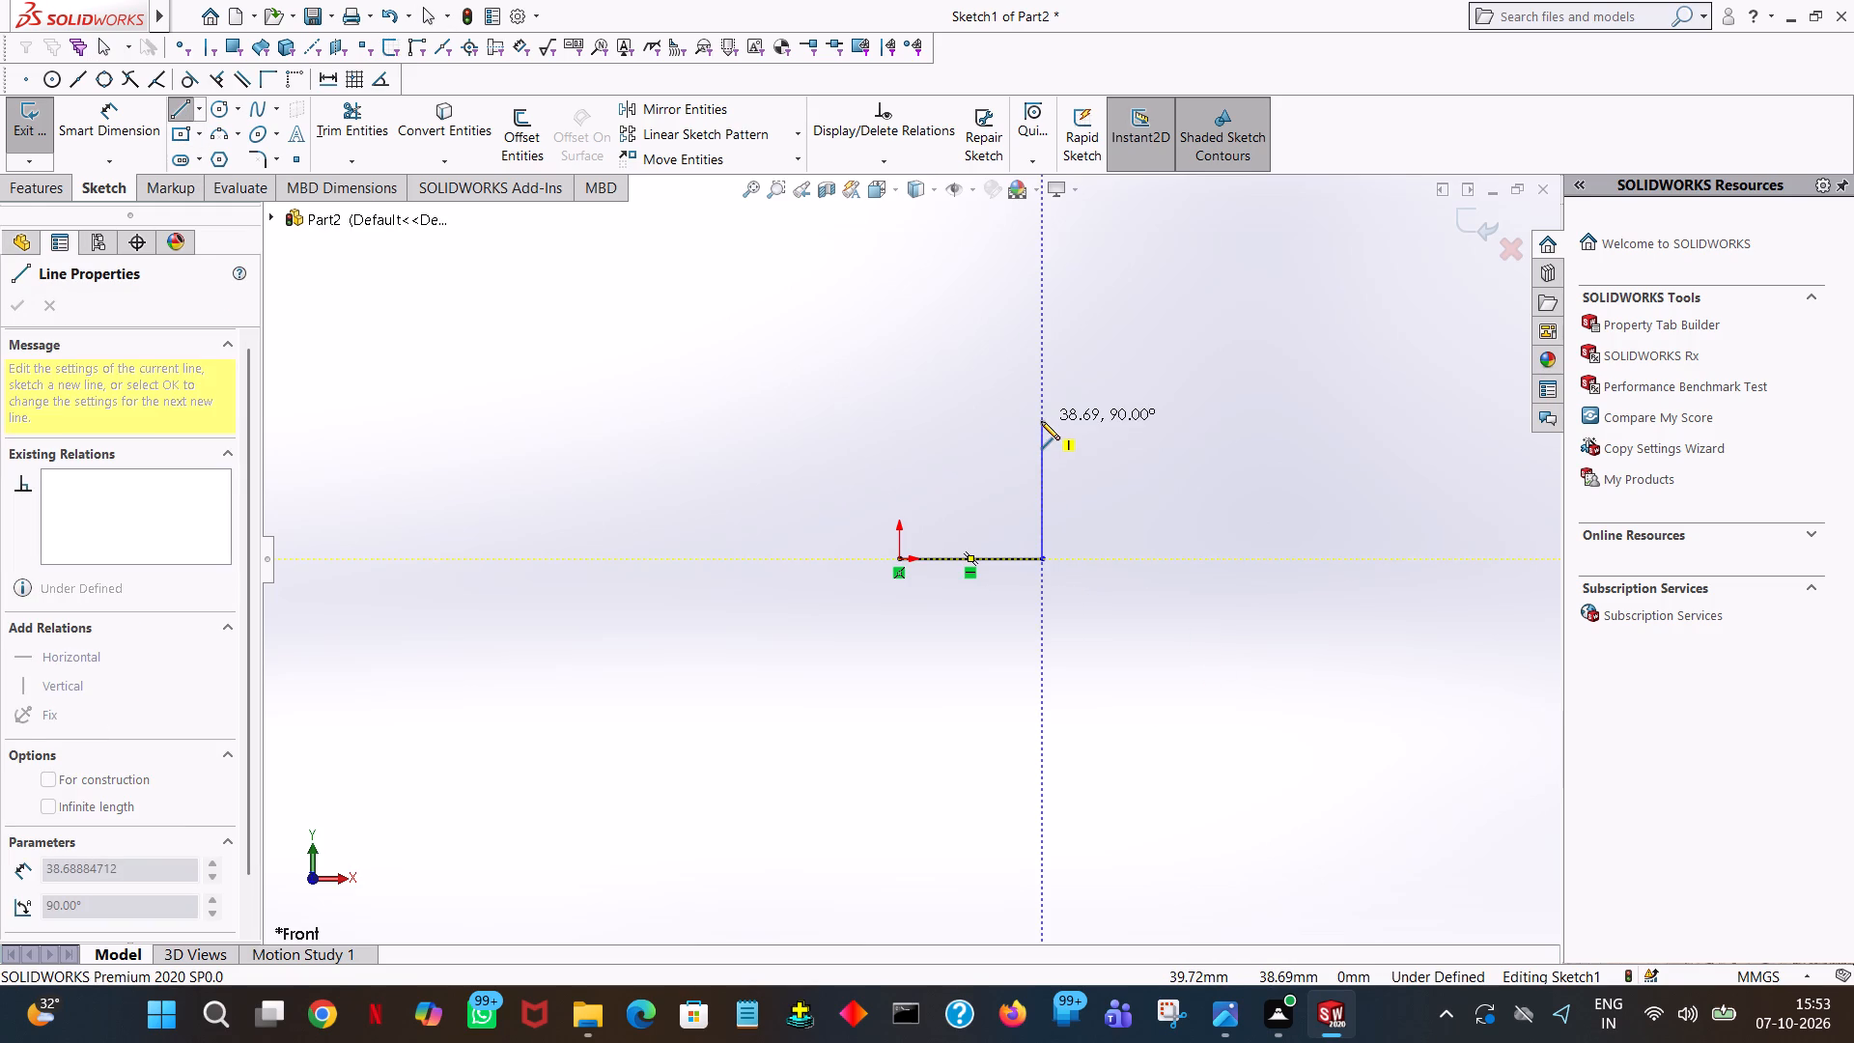
pyautogui.click(1041, 421)
pyautogui.write('36')
pyautogui.press('Return')
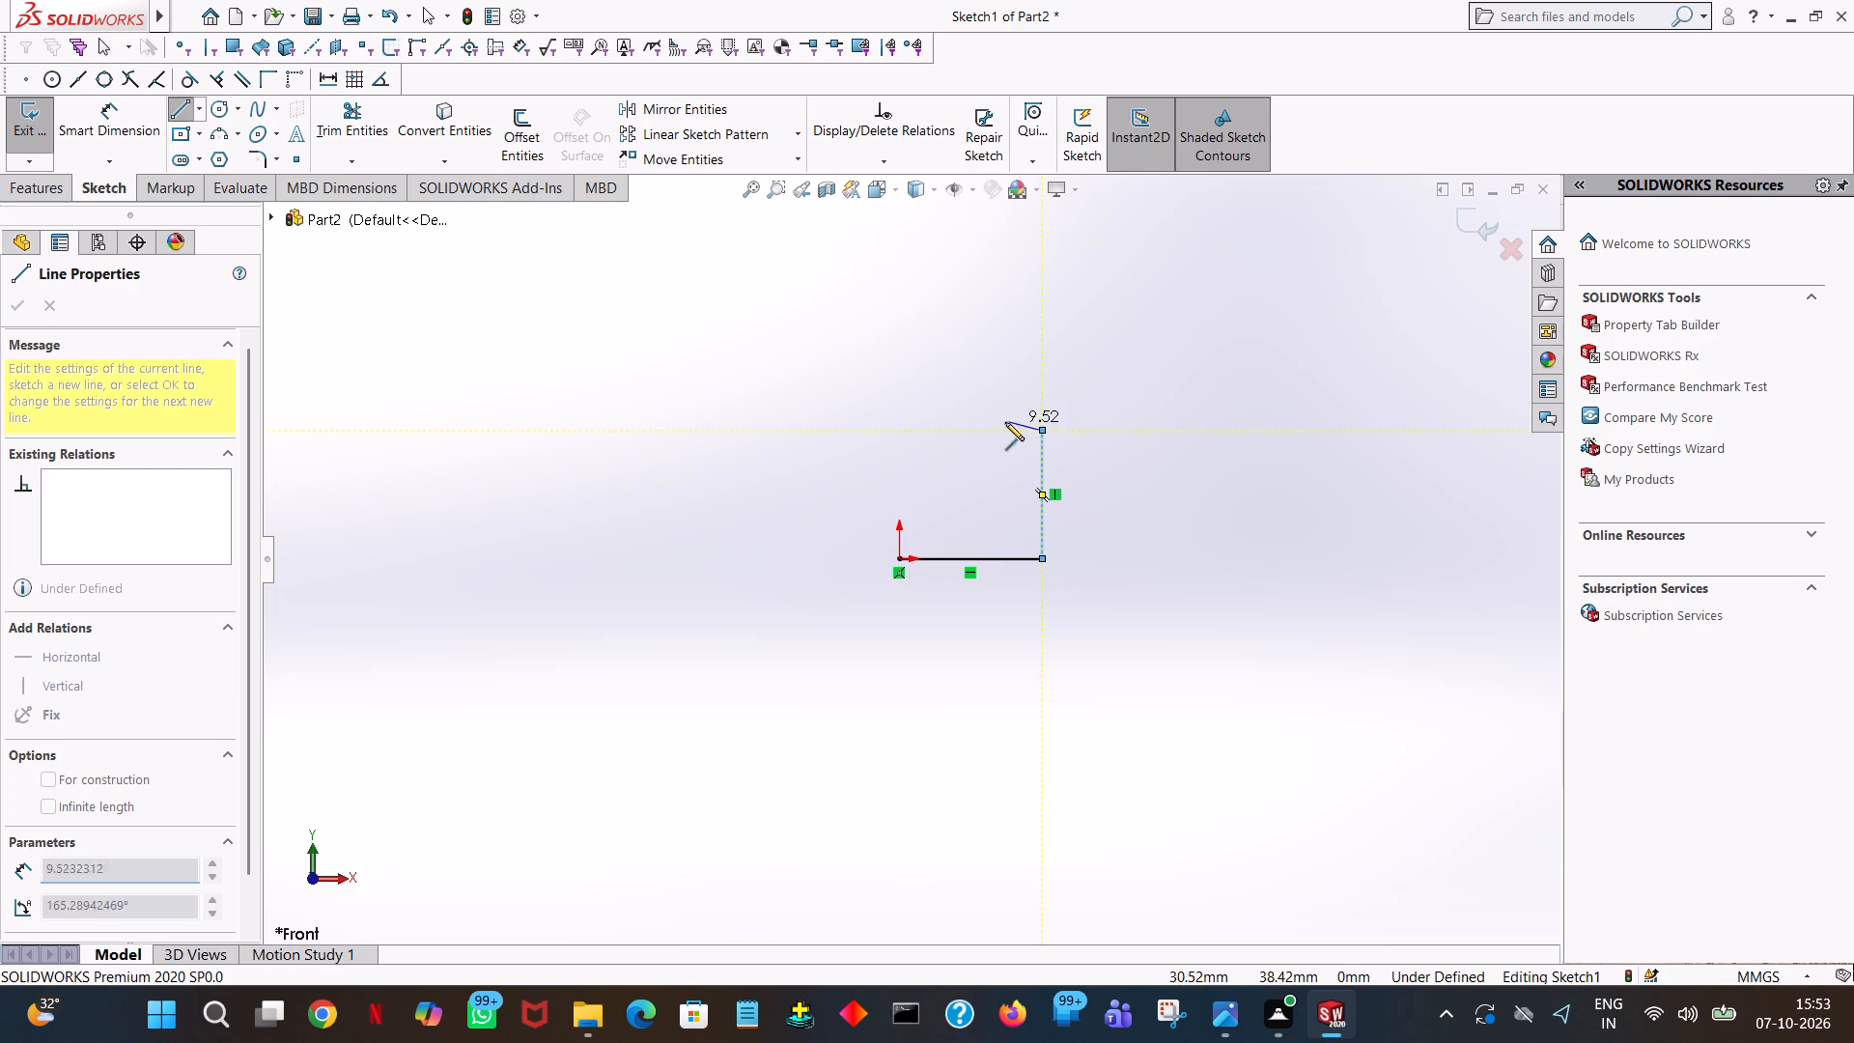
pyautogui.click(947, 429)
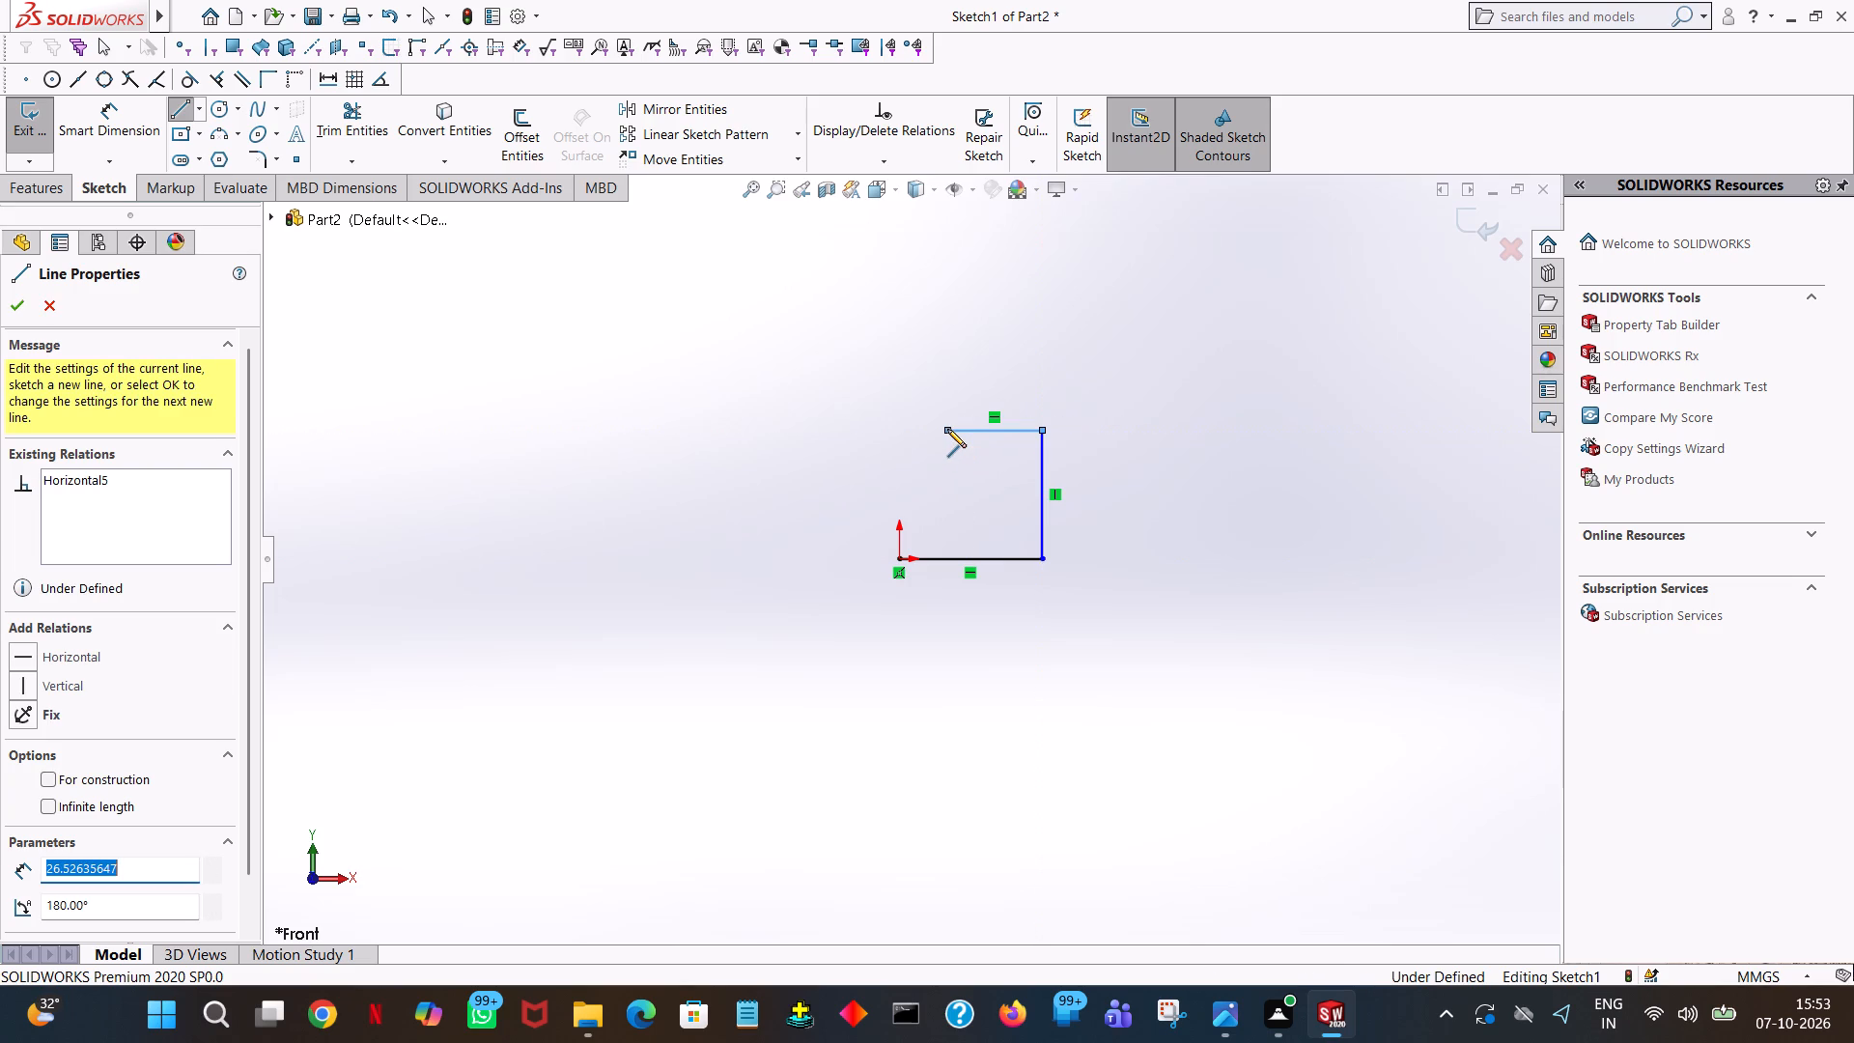
pyautogui.write('16')
pyautogui.press('Return')
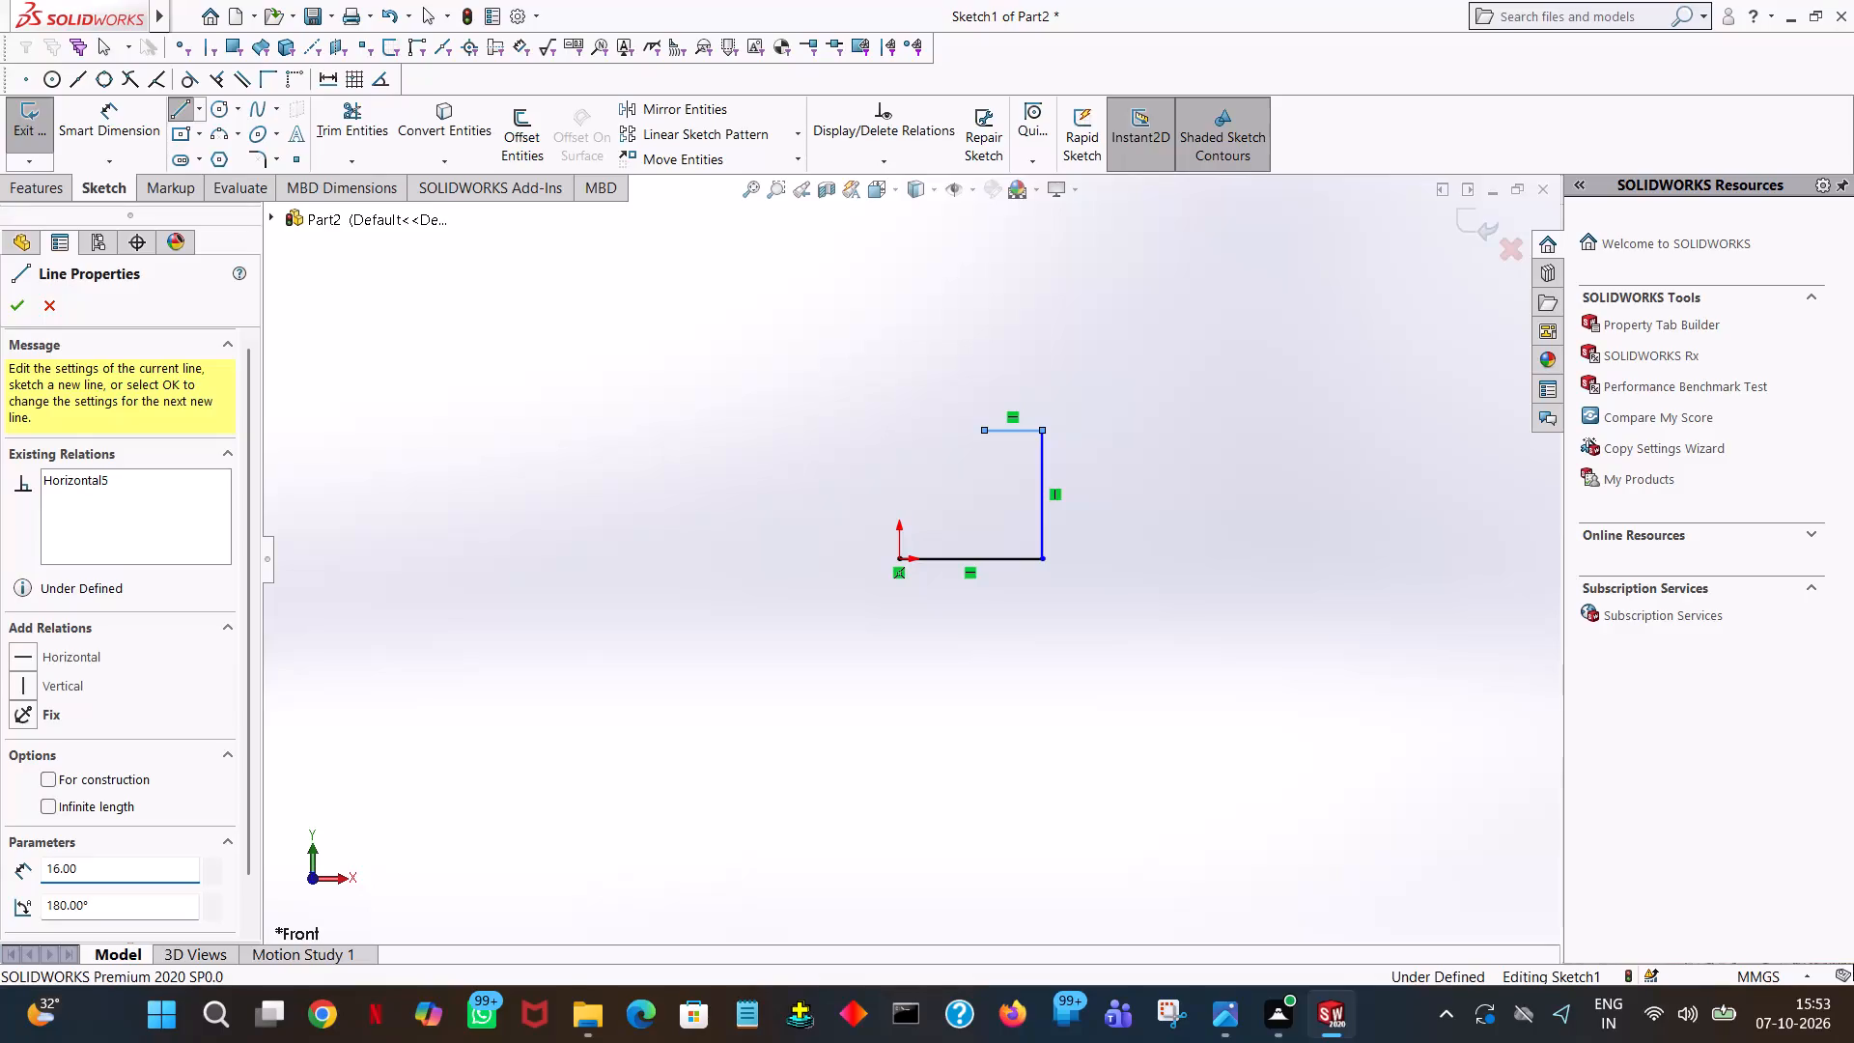
pyautogui.click(983, 557)
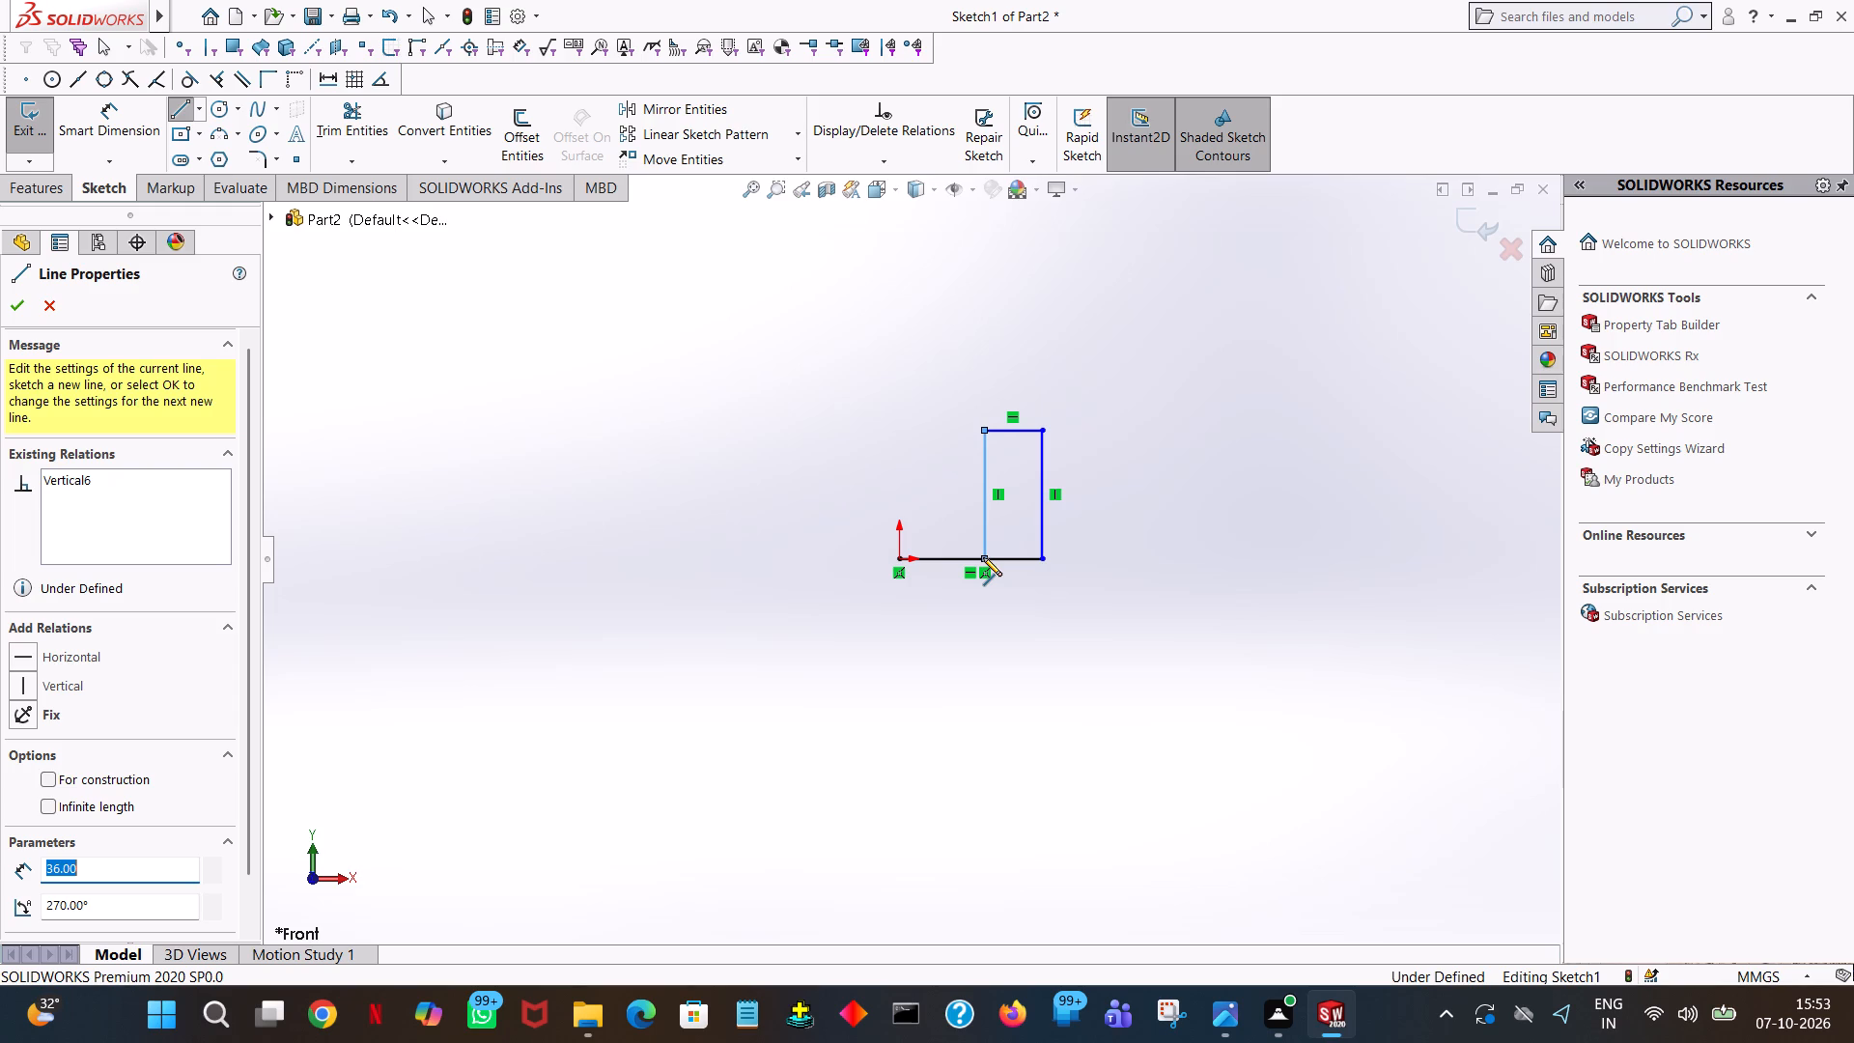
pyautogui.rightClick(983, 557)
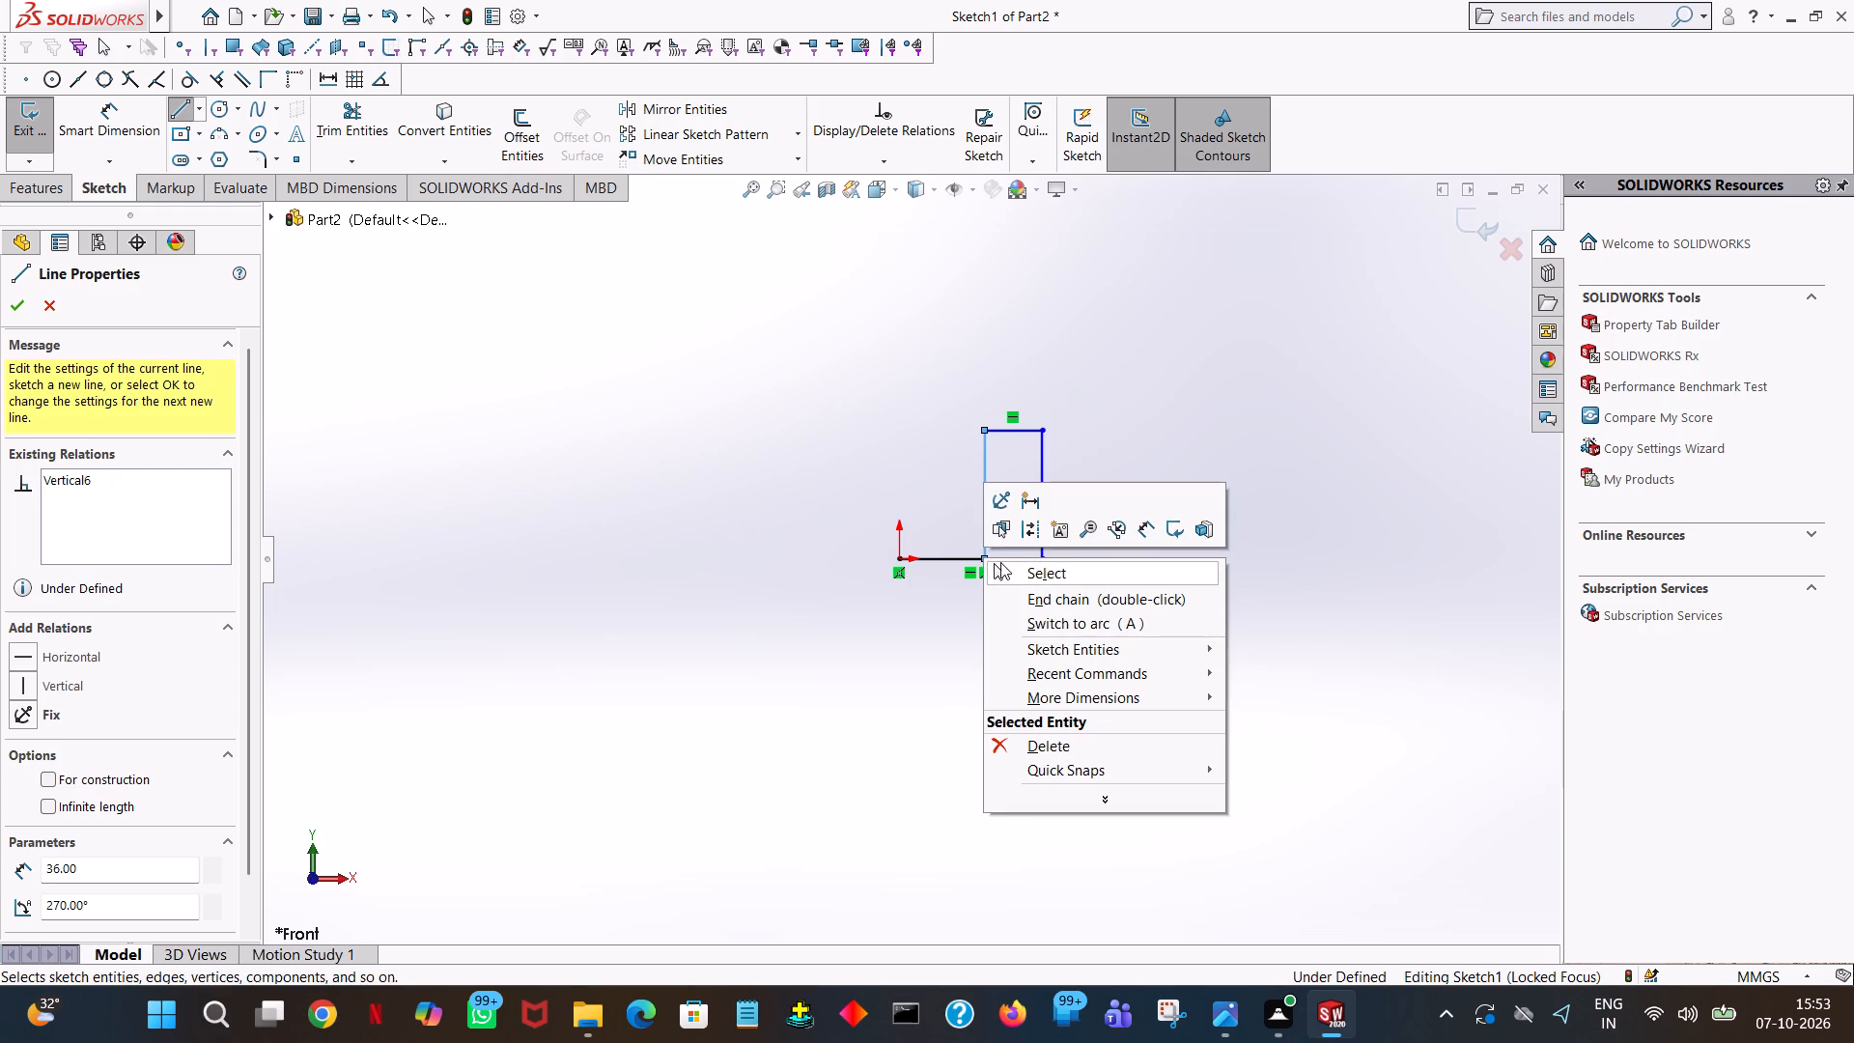
pyautogui.click(1000, 562)
pyautogui.click(1205, 409)
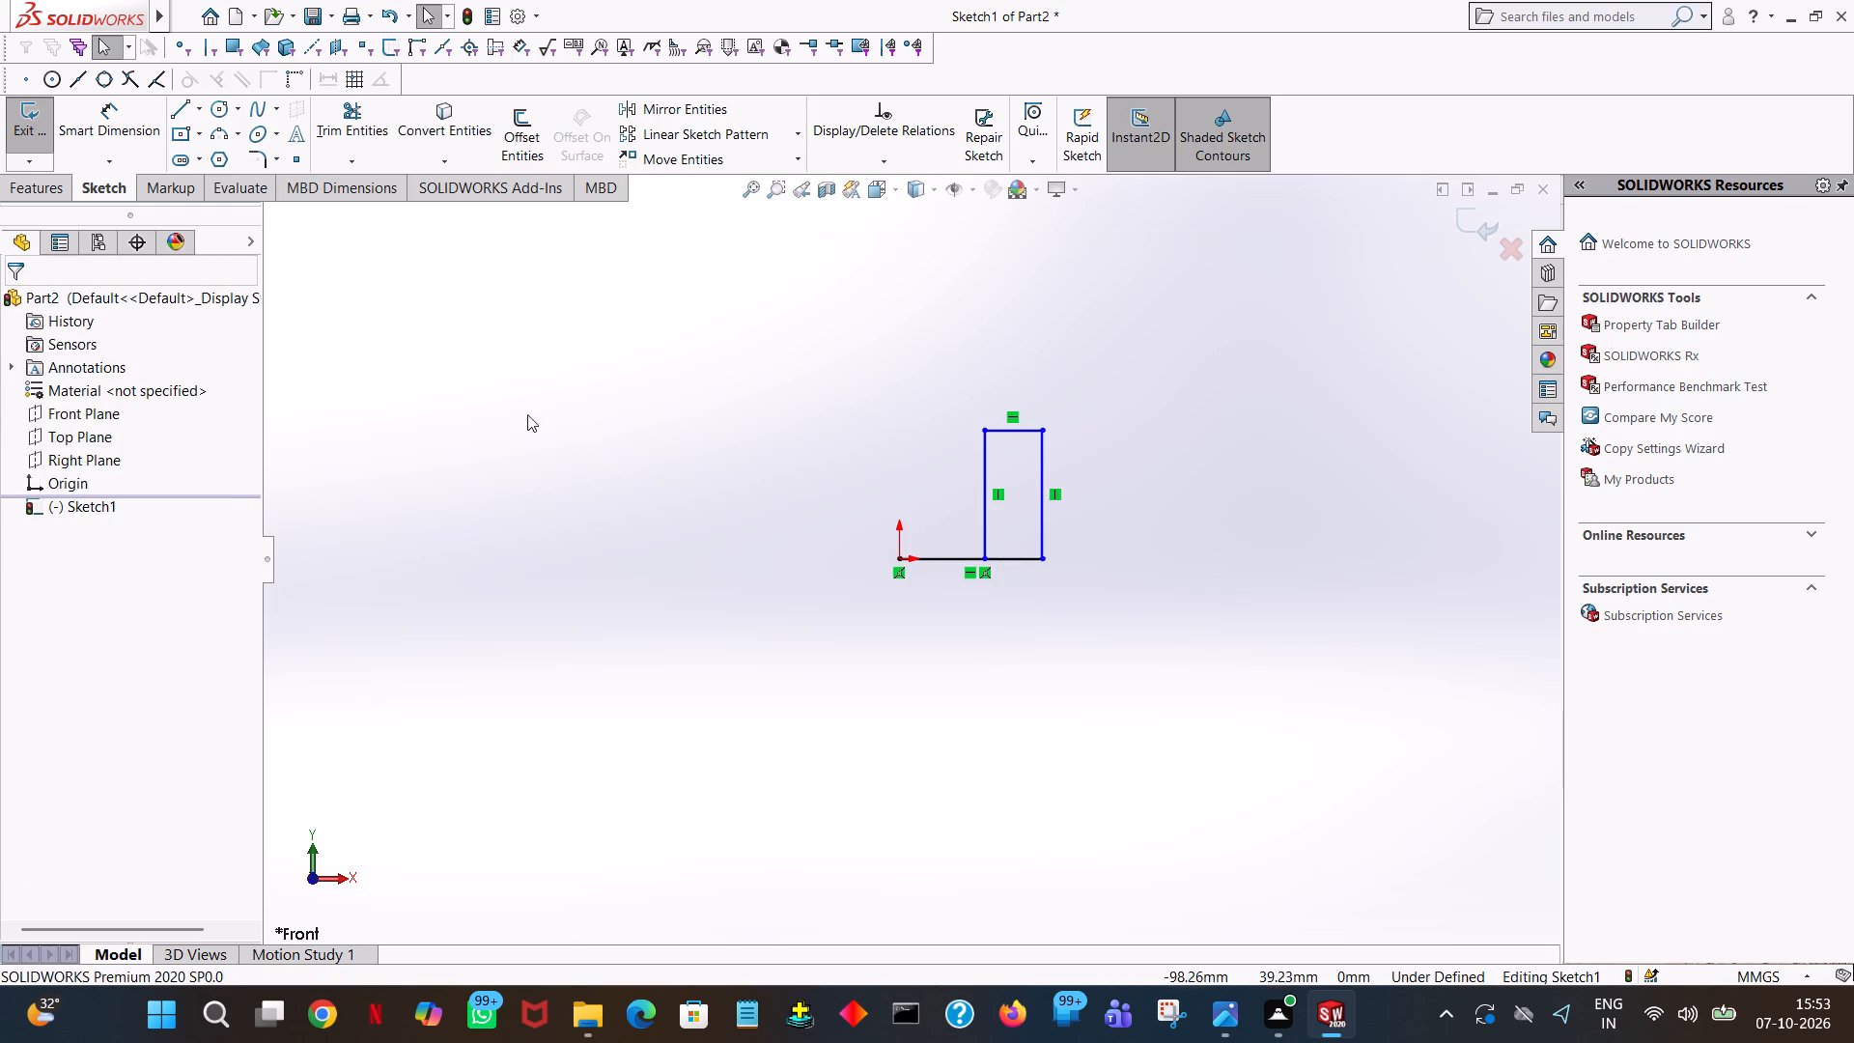
# Draw a vertical line about 49 mm long upward from the origin.
pyautogui.click(183, 113)
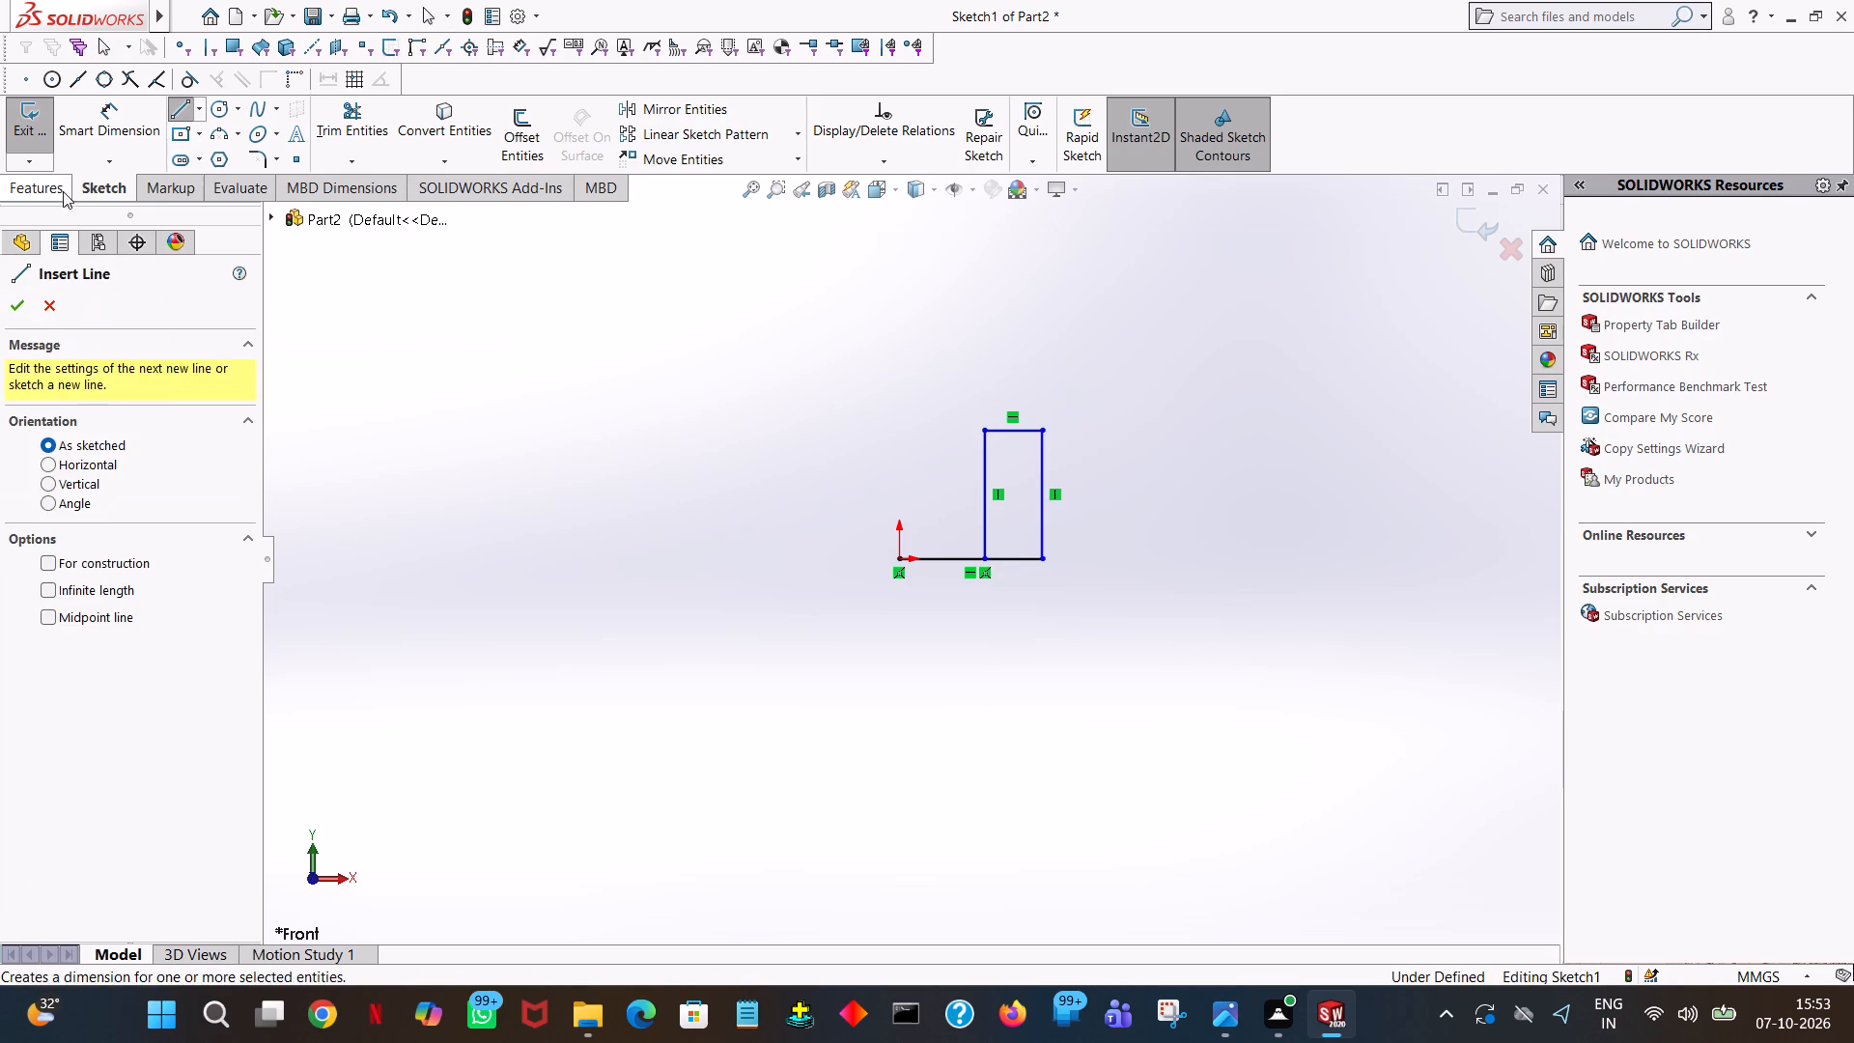
pyautogui.click(46, 301)
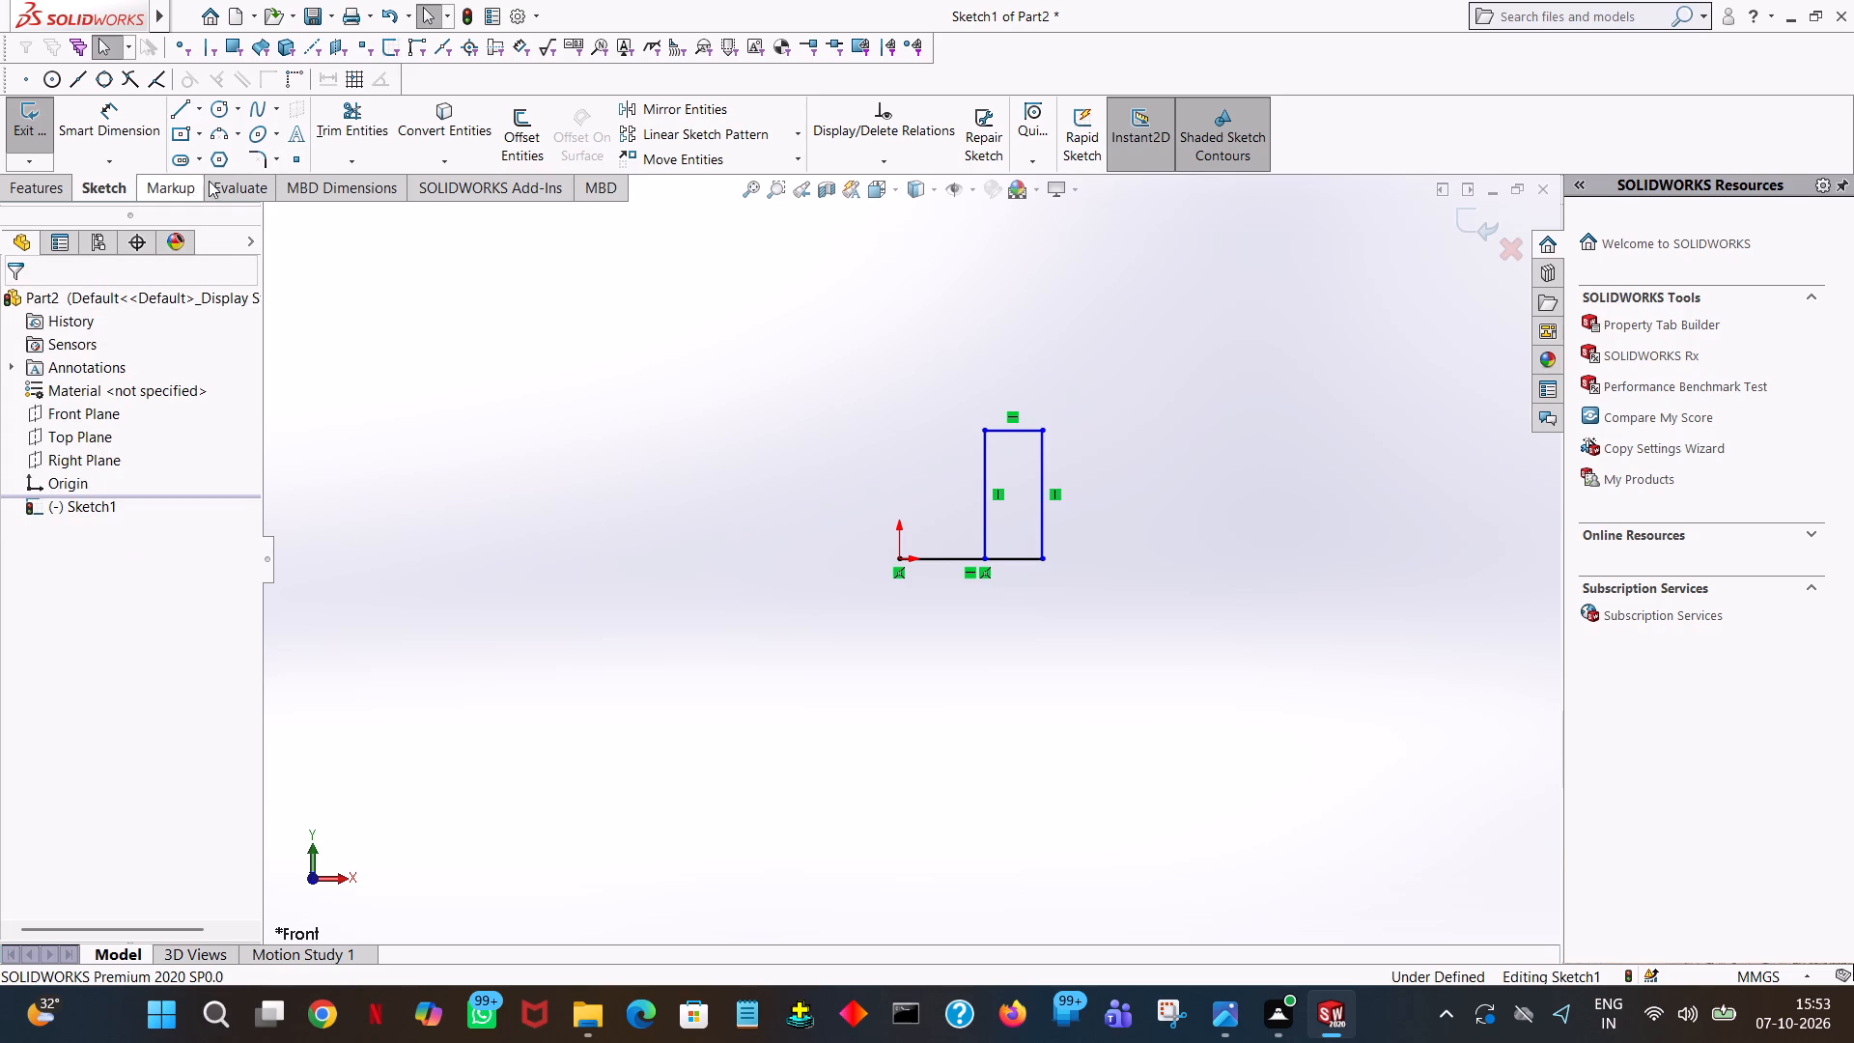
pyautogui.click(183, 115)
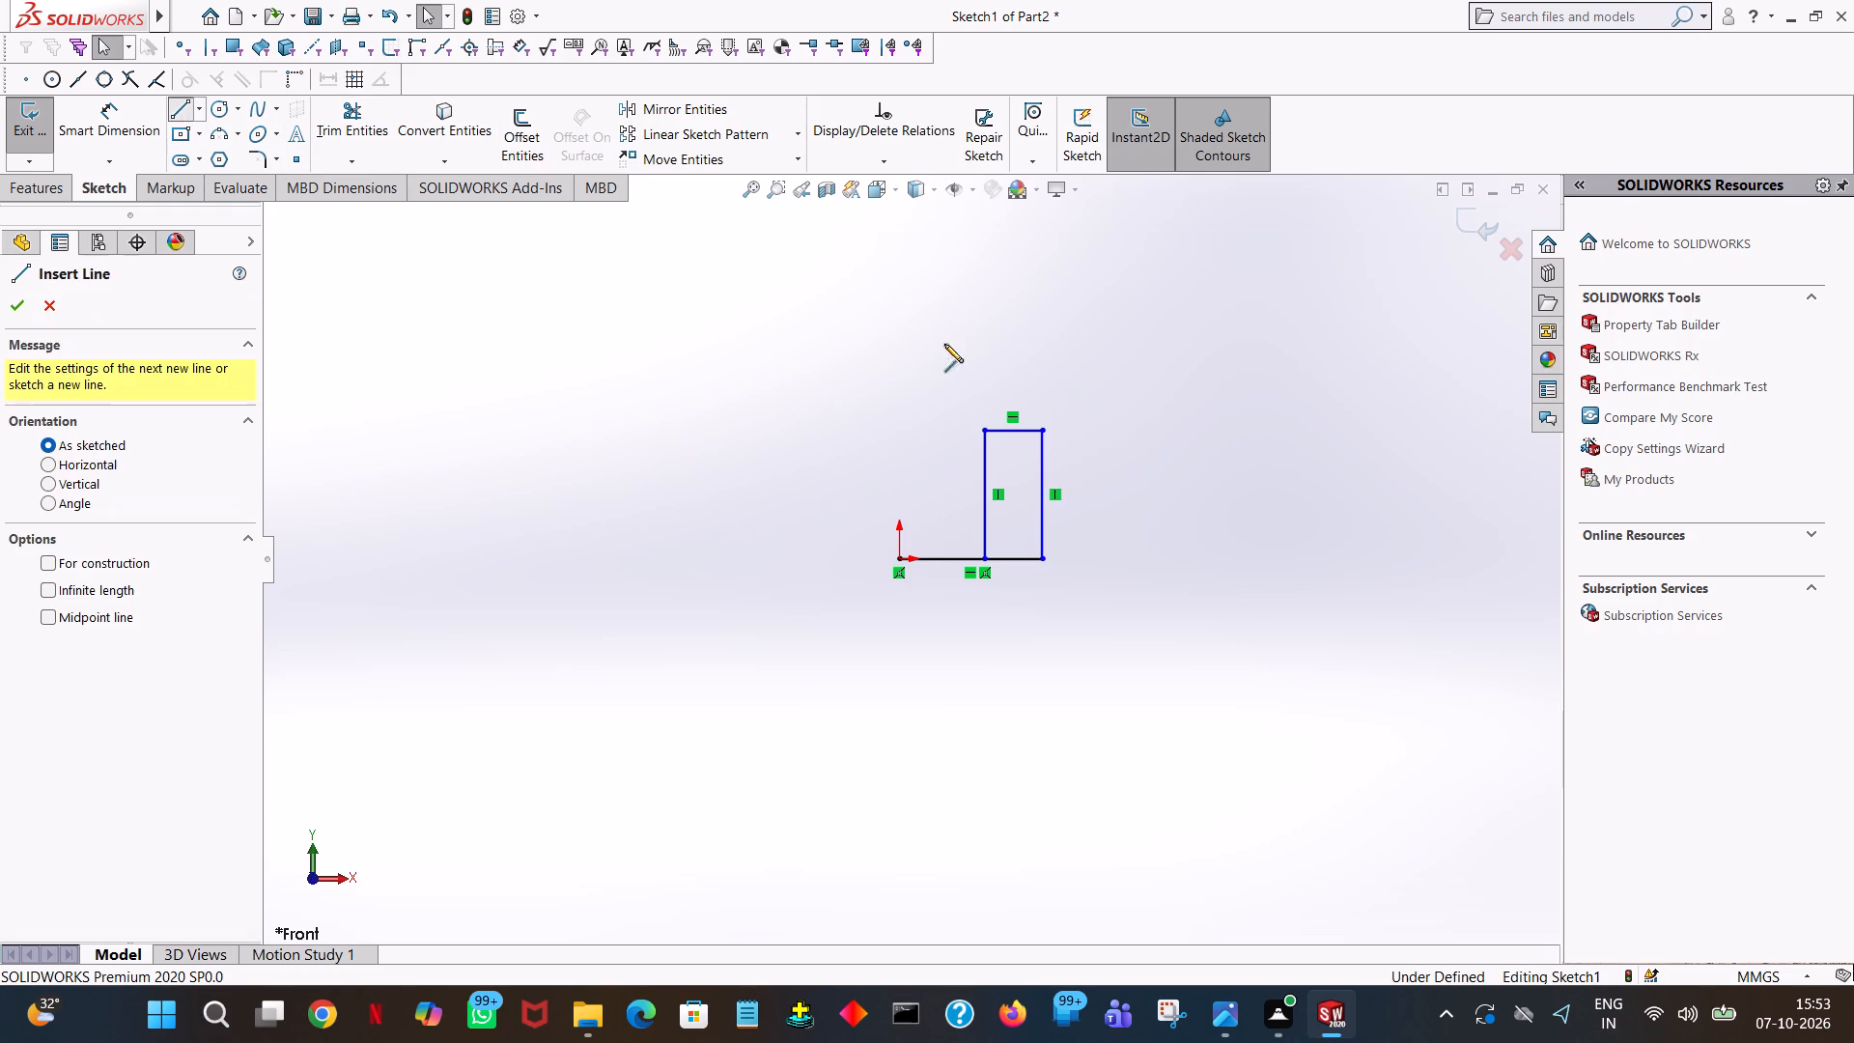
pyautogui.click(897, 563)
pyautogui.click(903, 384)
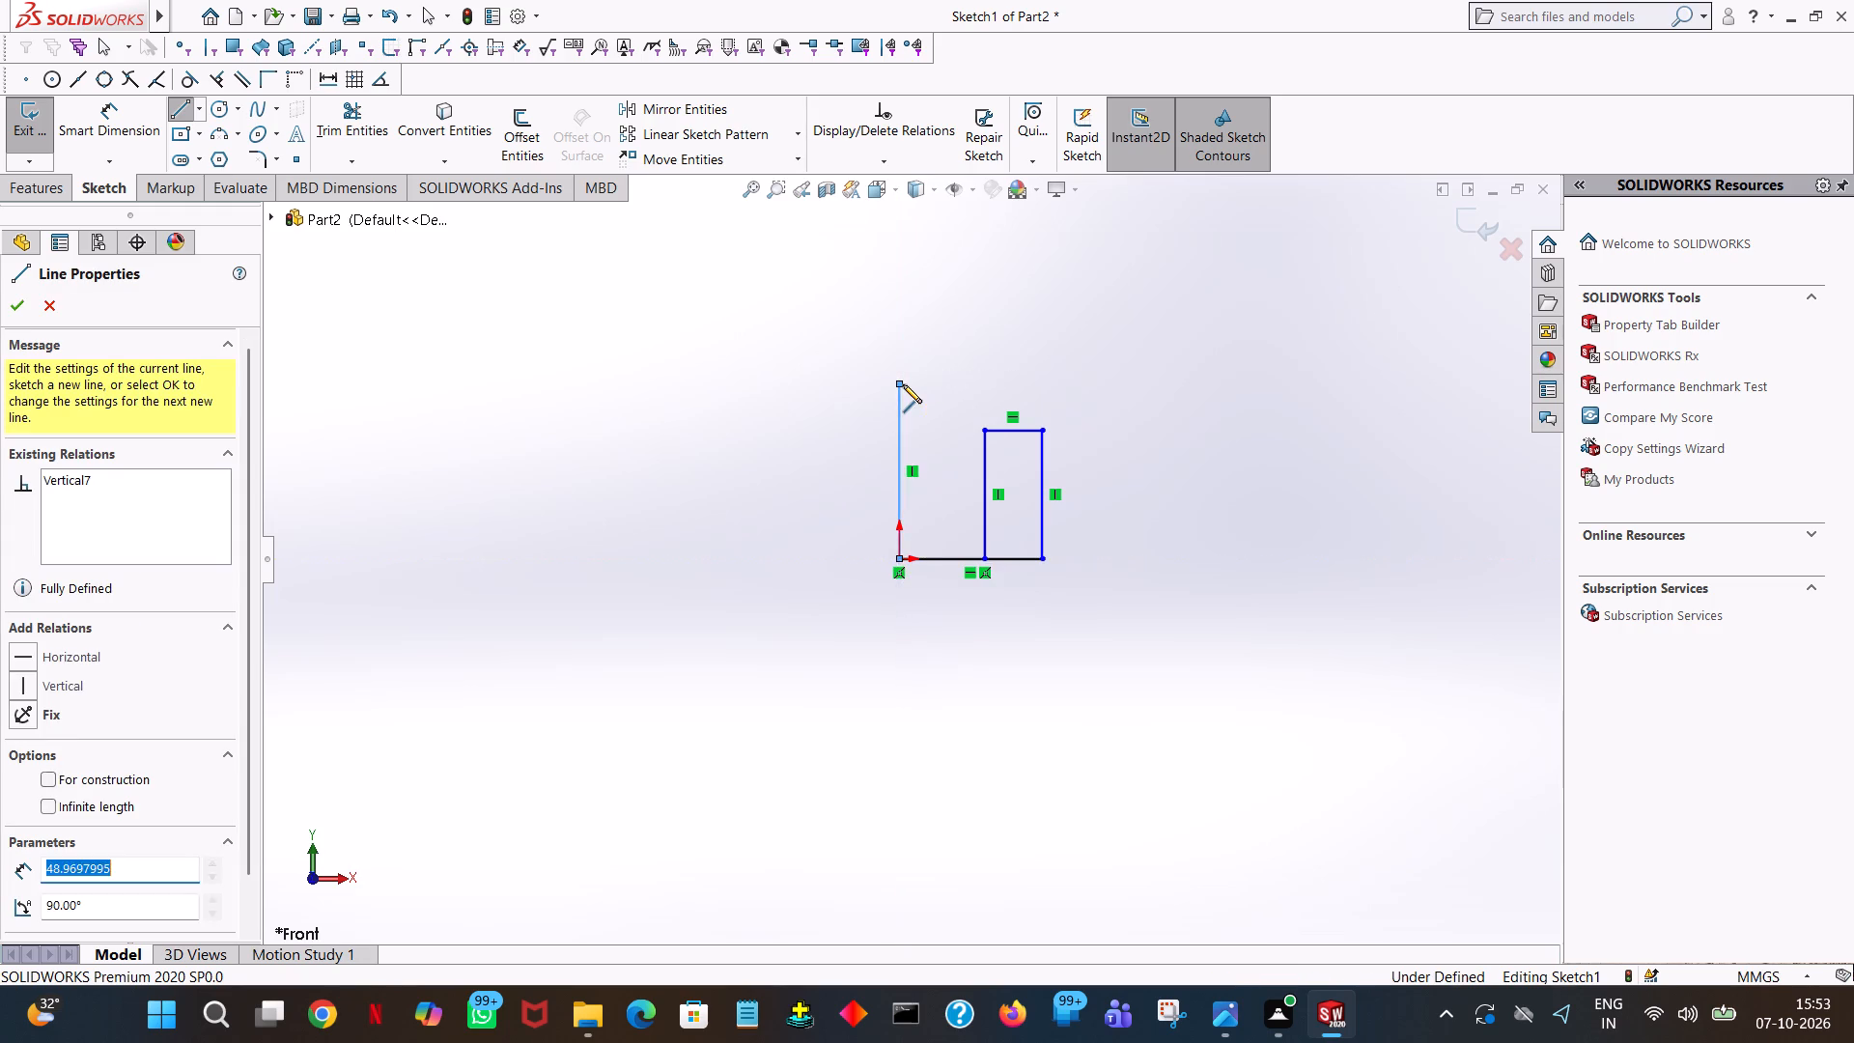
pyautogui.rightClick(903, 384)
pyautogui.click(927, 394)
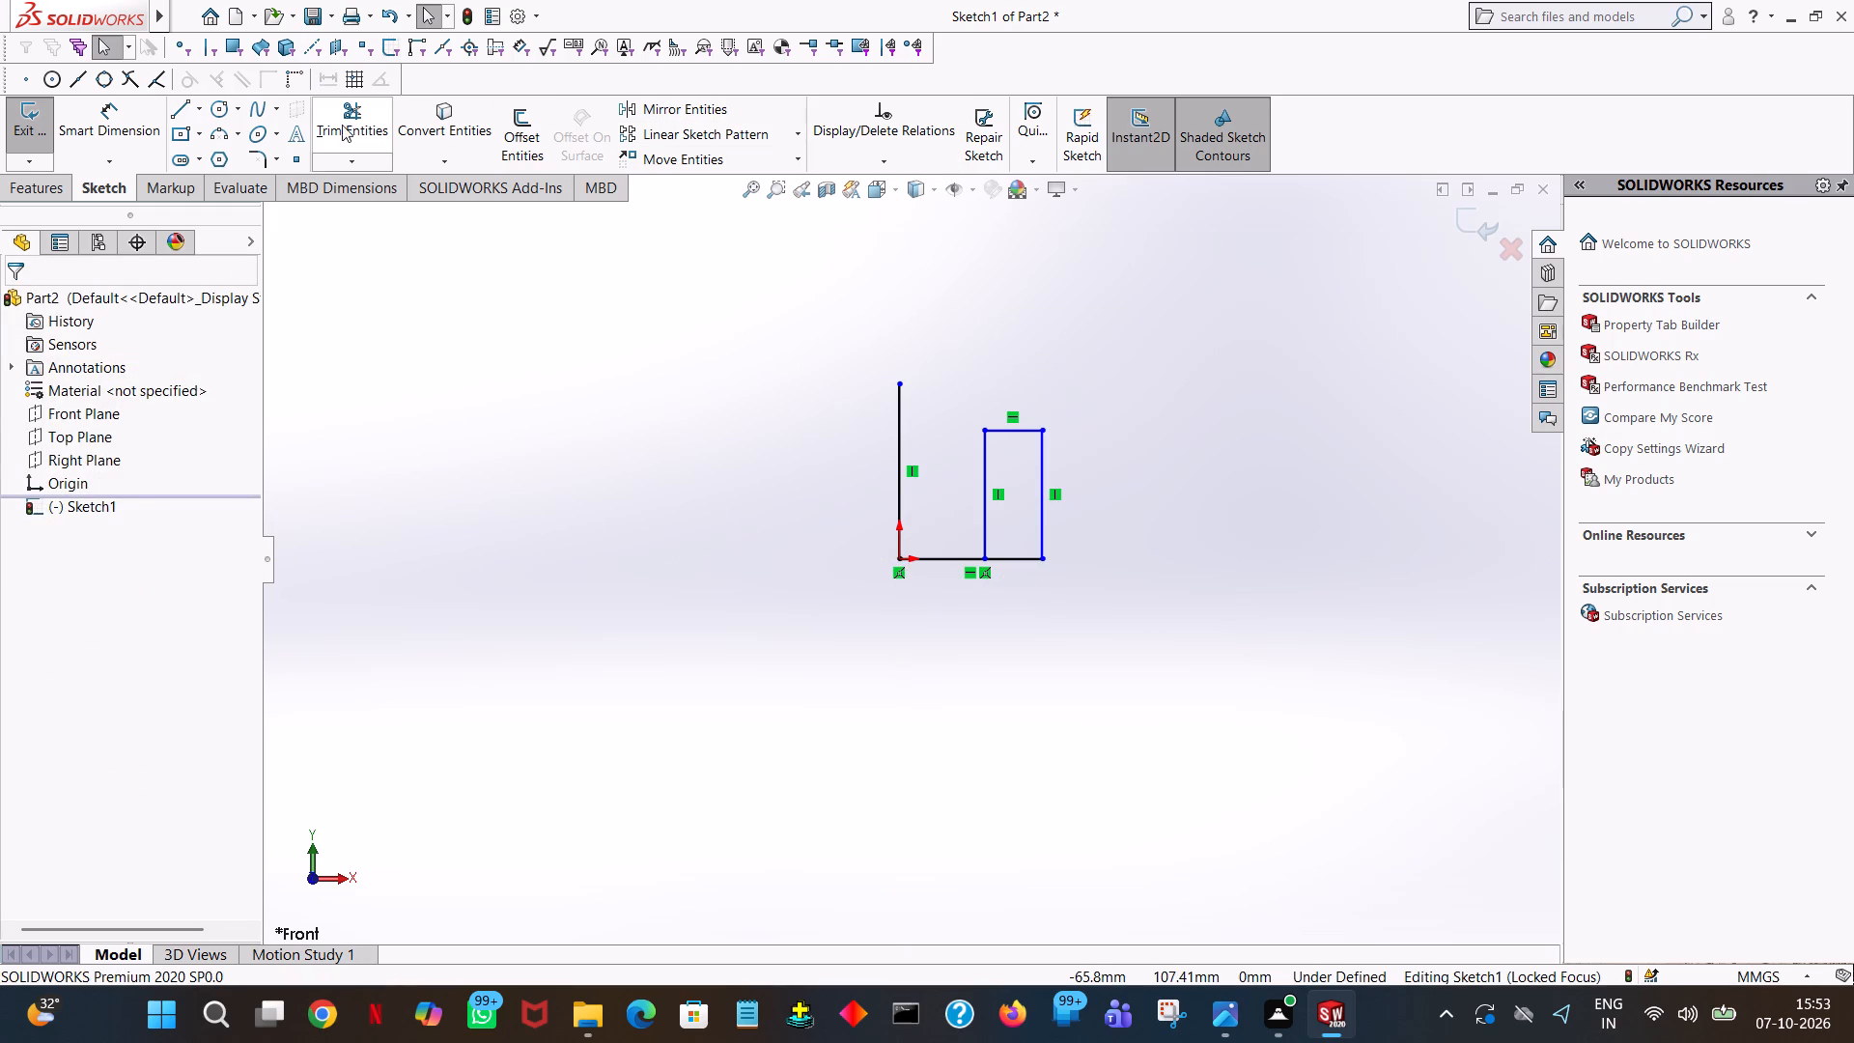
# Mirror the two 36 mm verticals, the 16 mm top line and the base line about the vertical line through the origin.
pyautogui.click(652, 107)
pyautogui.click(990, 468)
pyautogui.click(1028, 428)
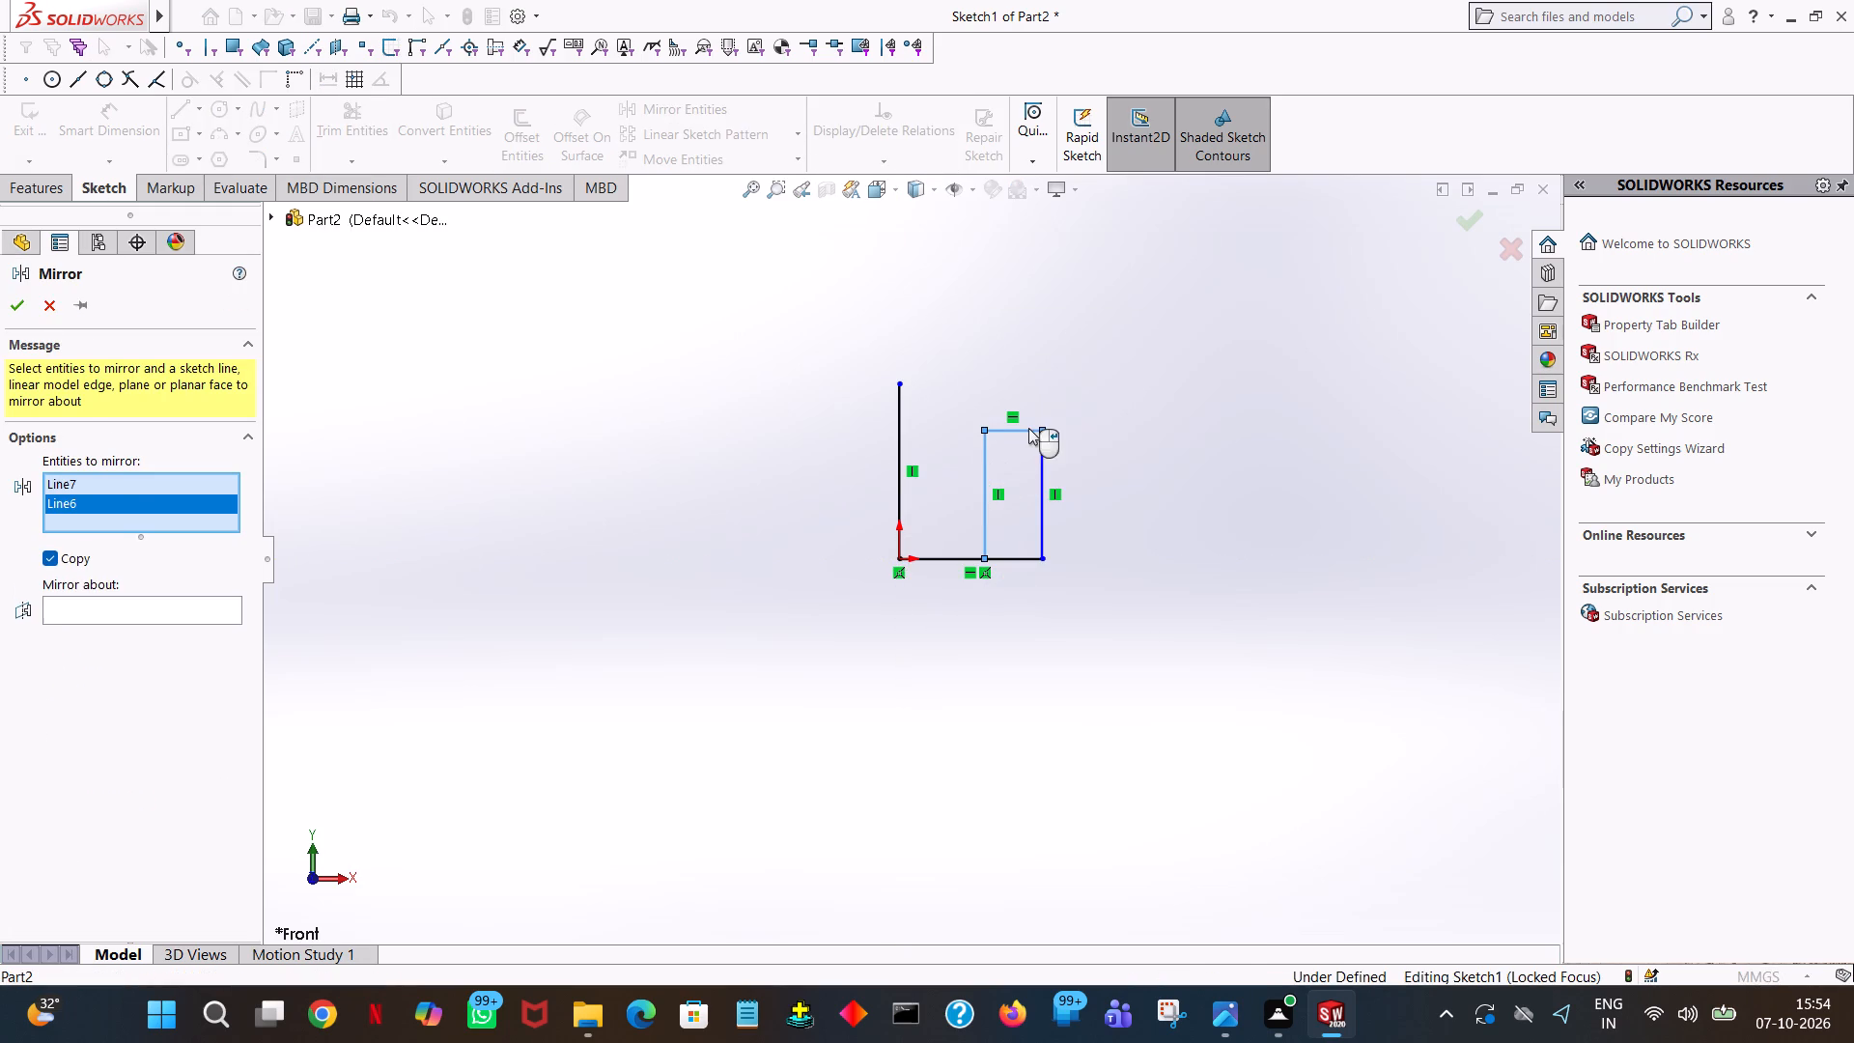
pyautogui.click(1046, 459)
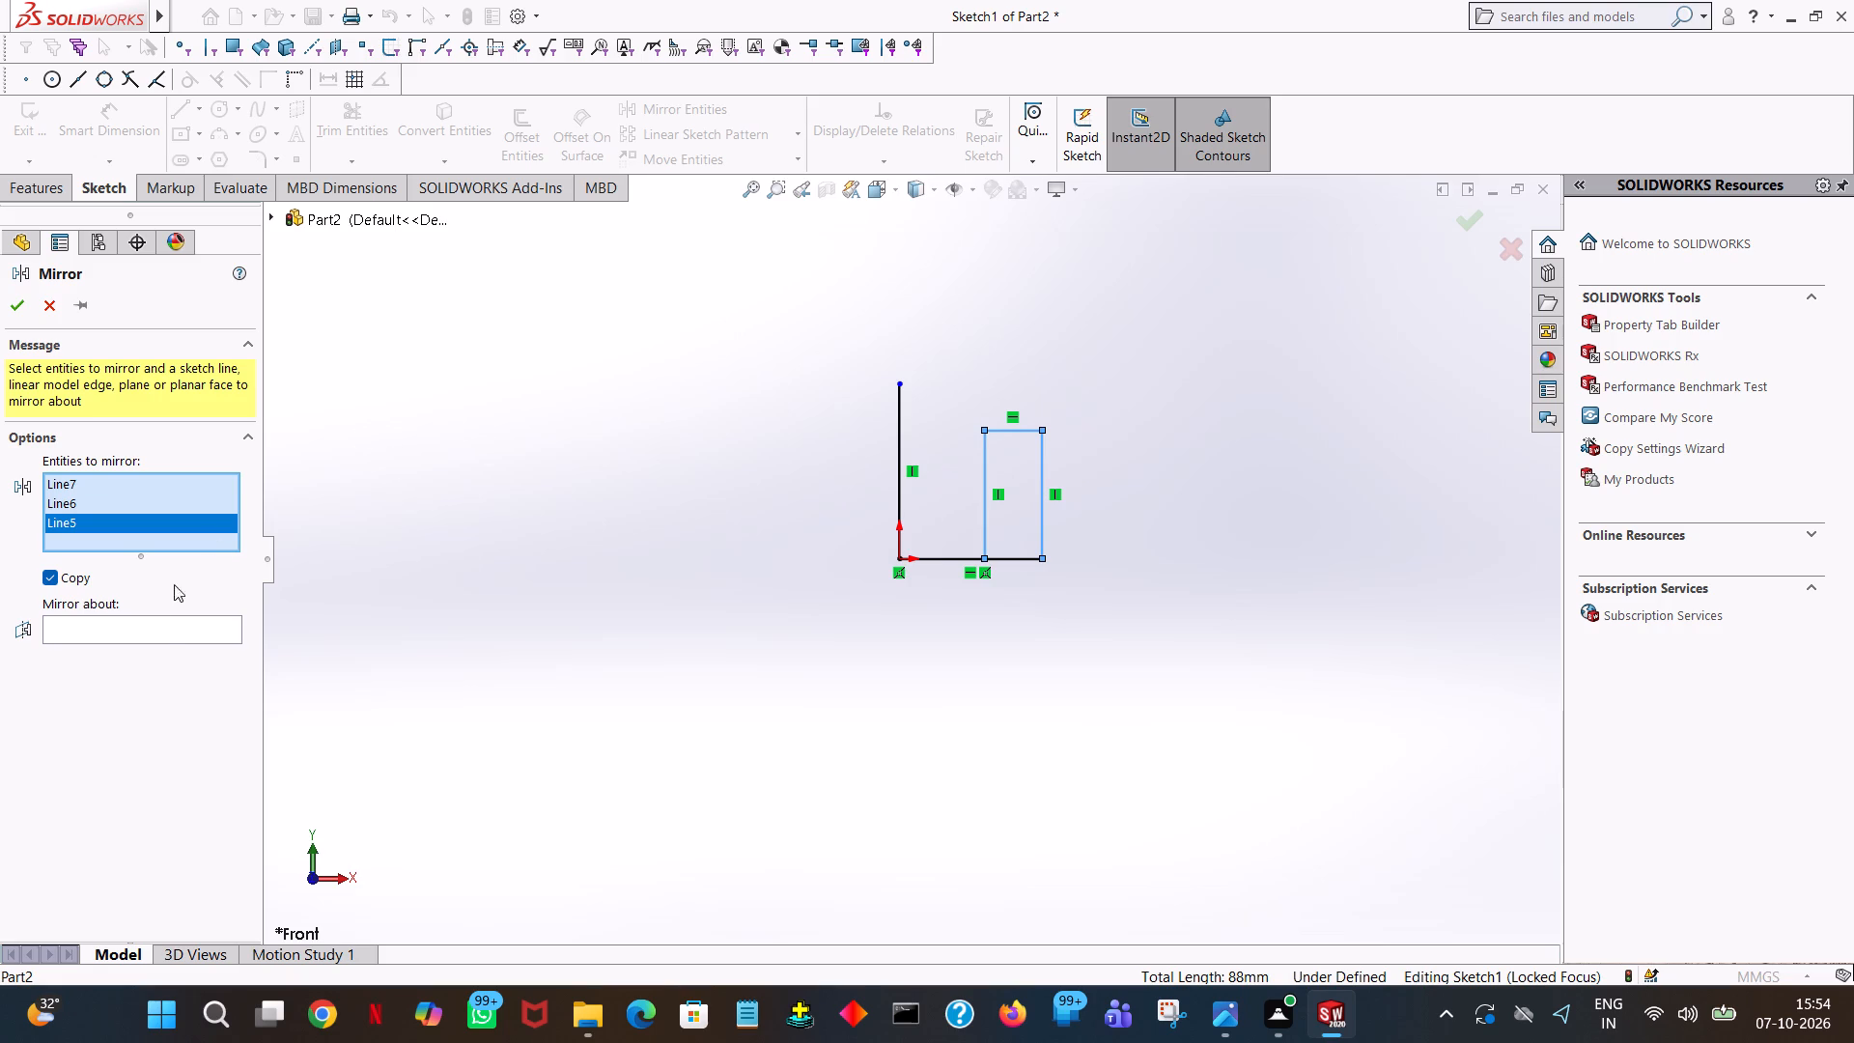
pyautogui.click(158, 629)
pyautogui.click(905, 500)
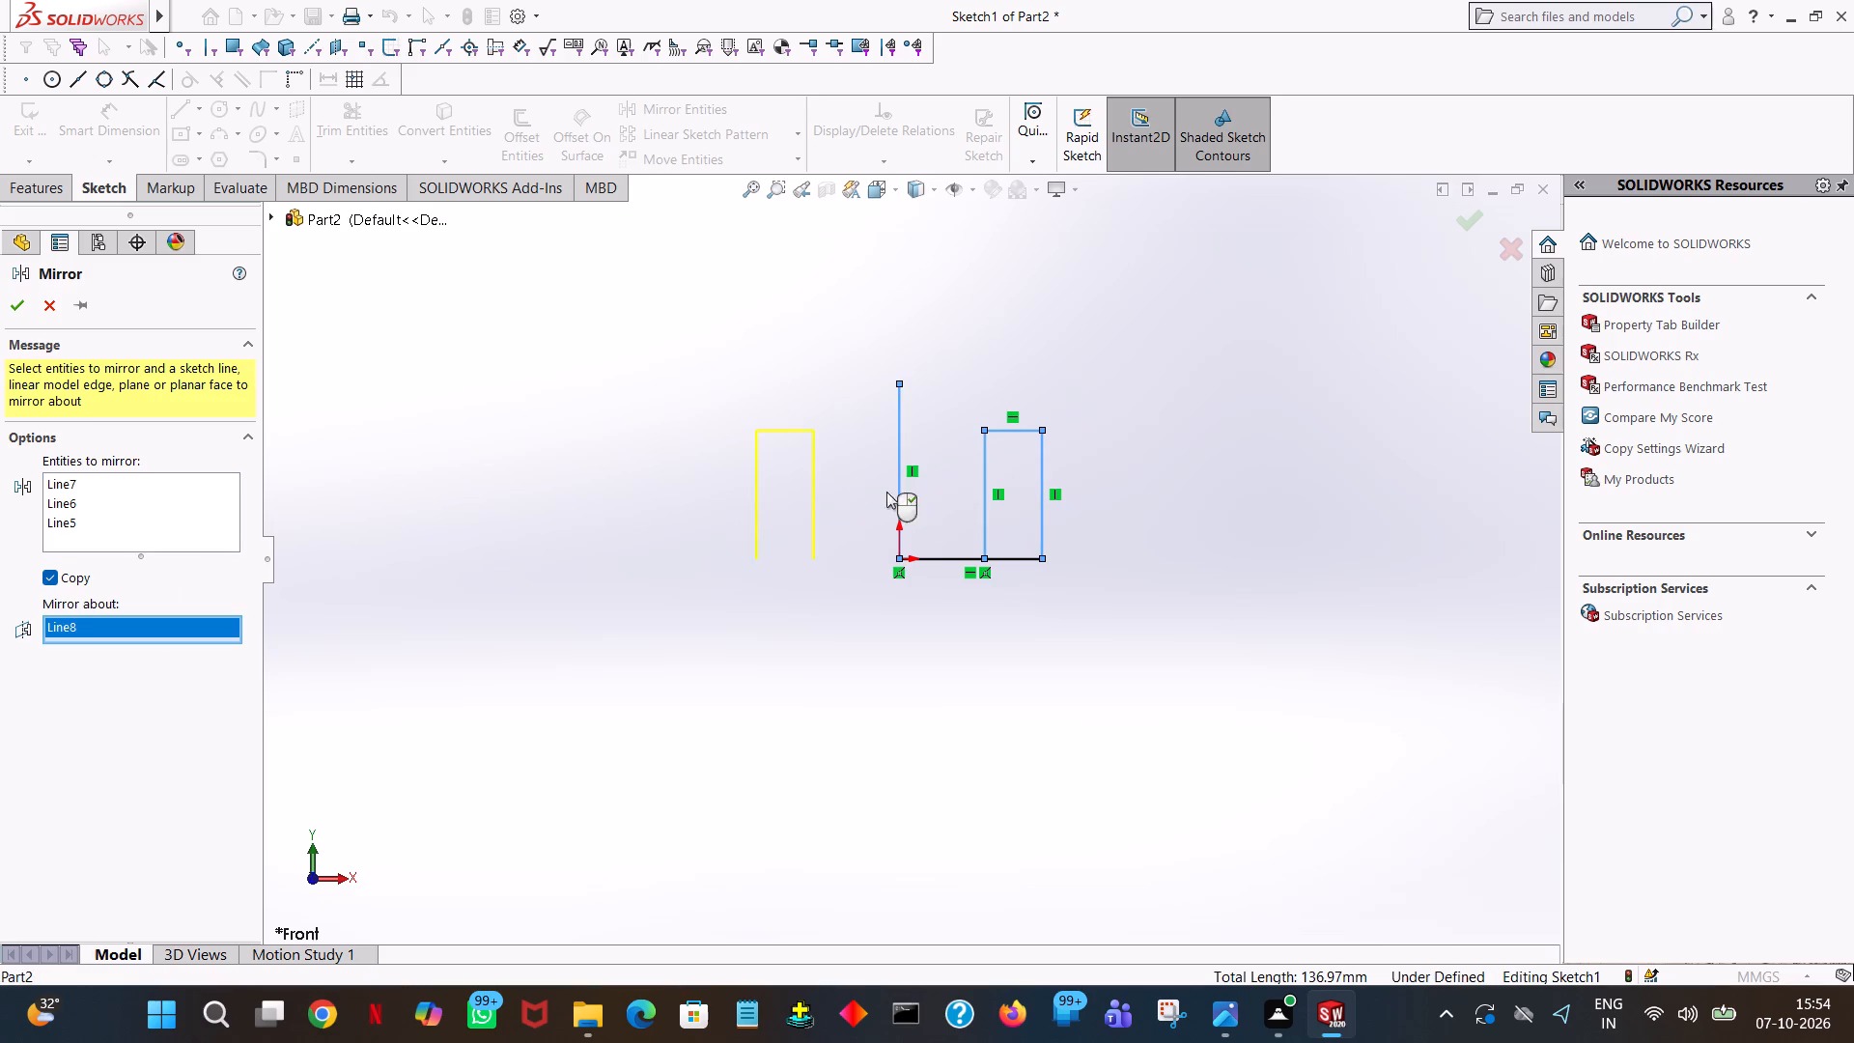
pyautogui.click(128, 479)
pyautogui.click(960, 568)
pyautogui.click(958, 558)
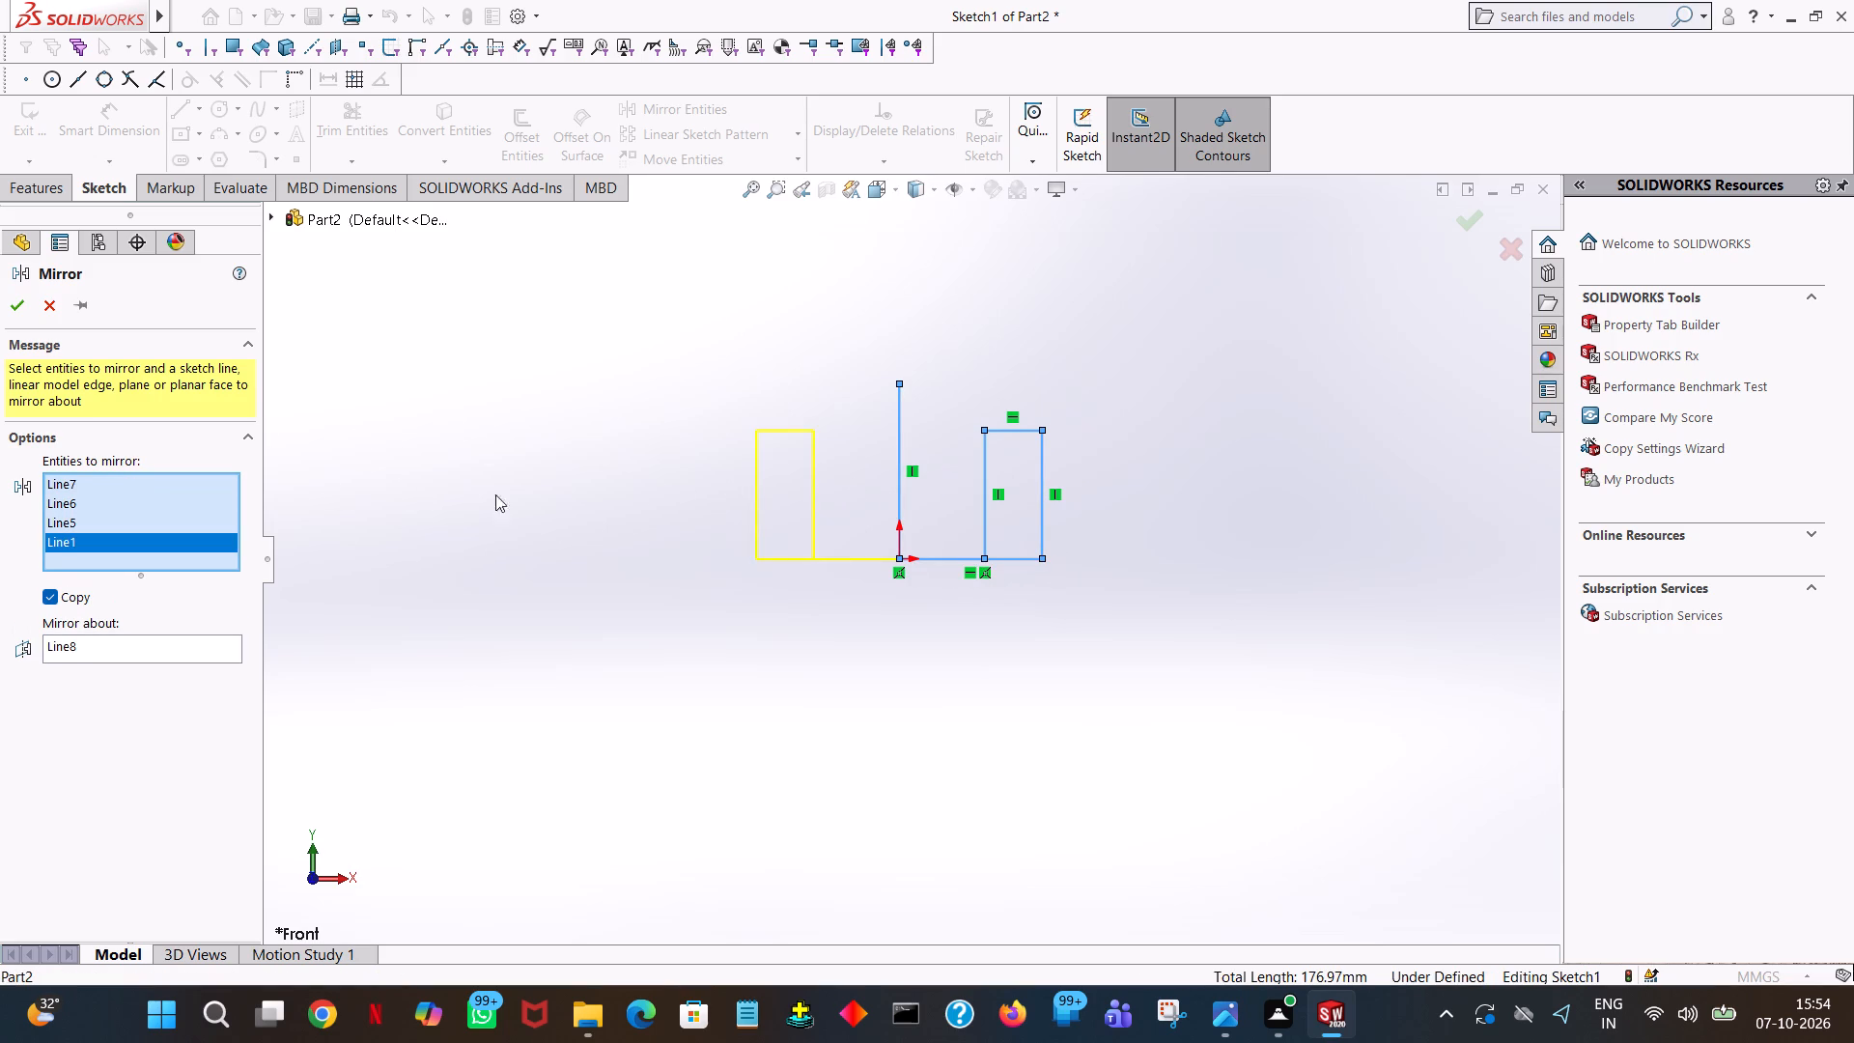
pyautogui.click(16, 303)
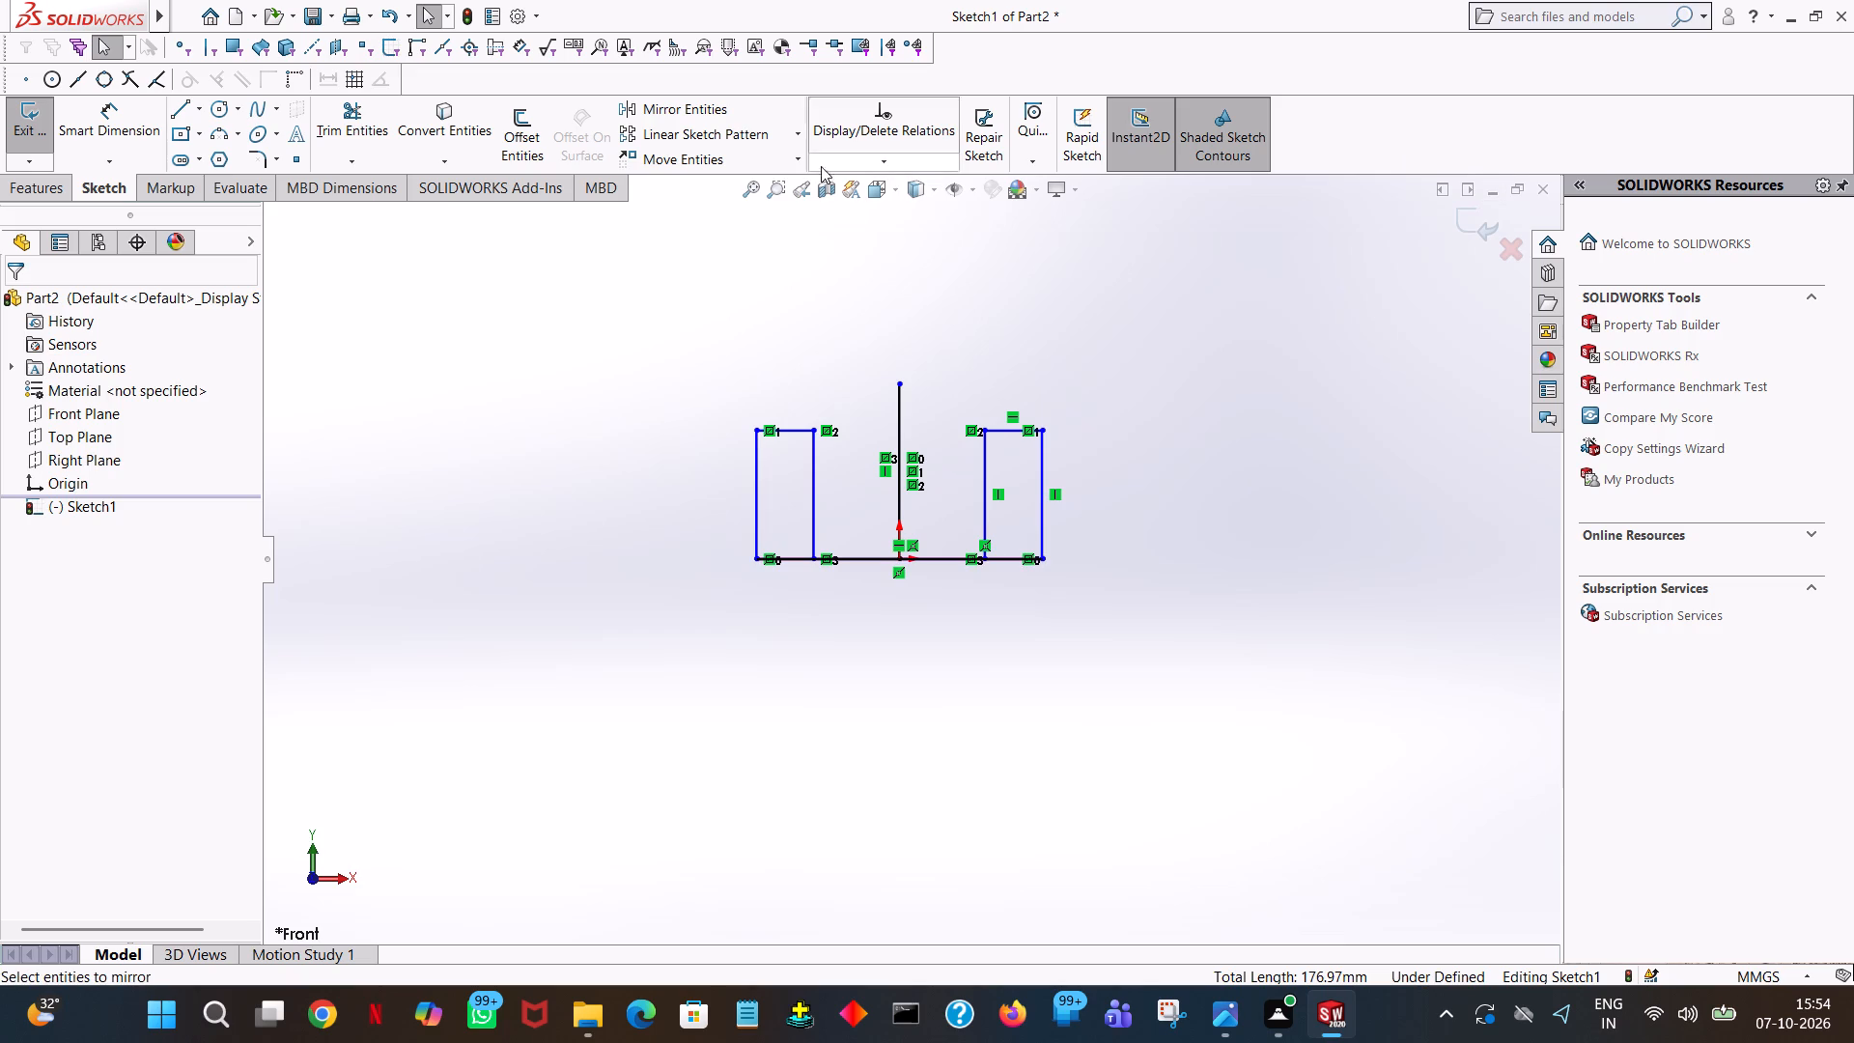
# Trim away the vertical mirror line at the origin.
pyautogui.click(905, 423)
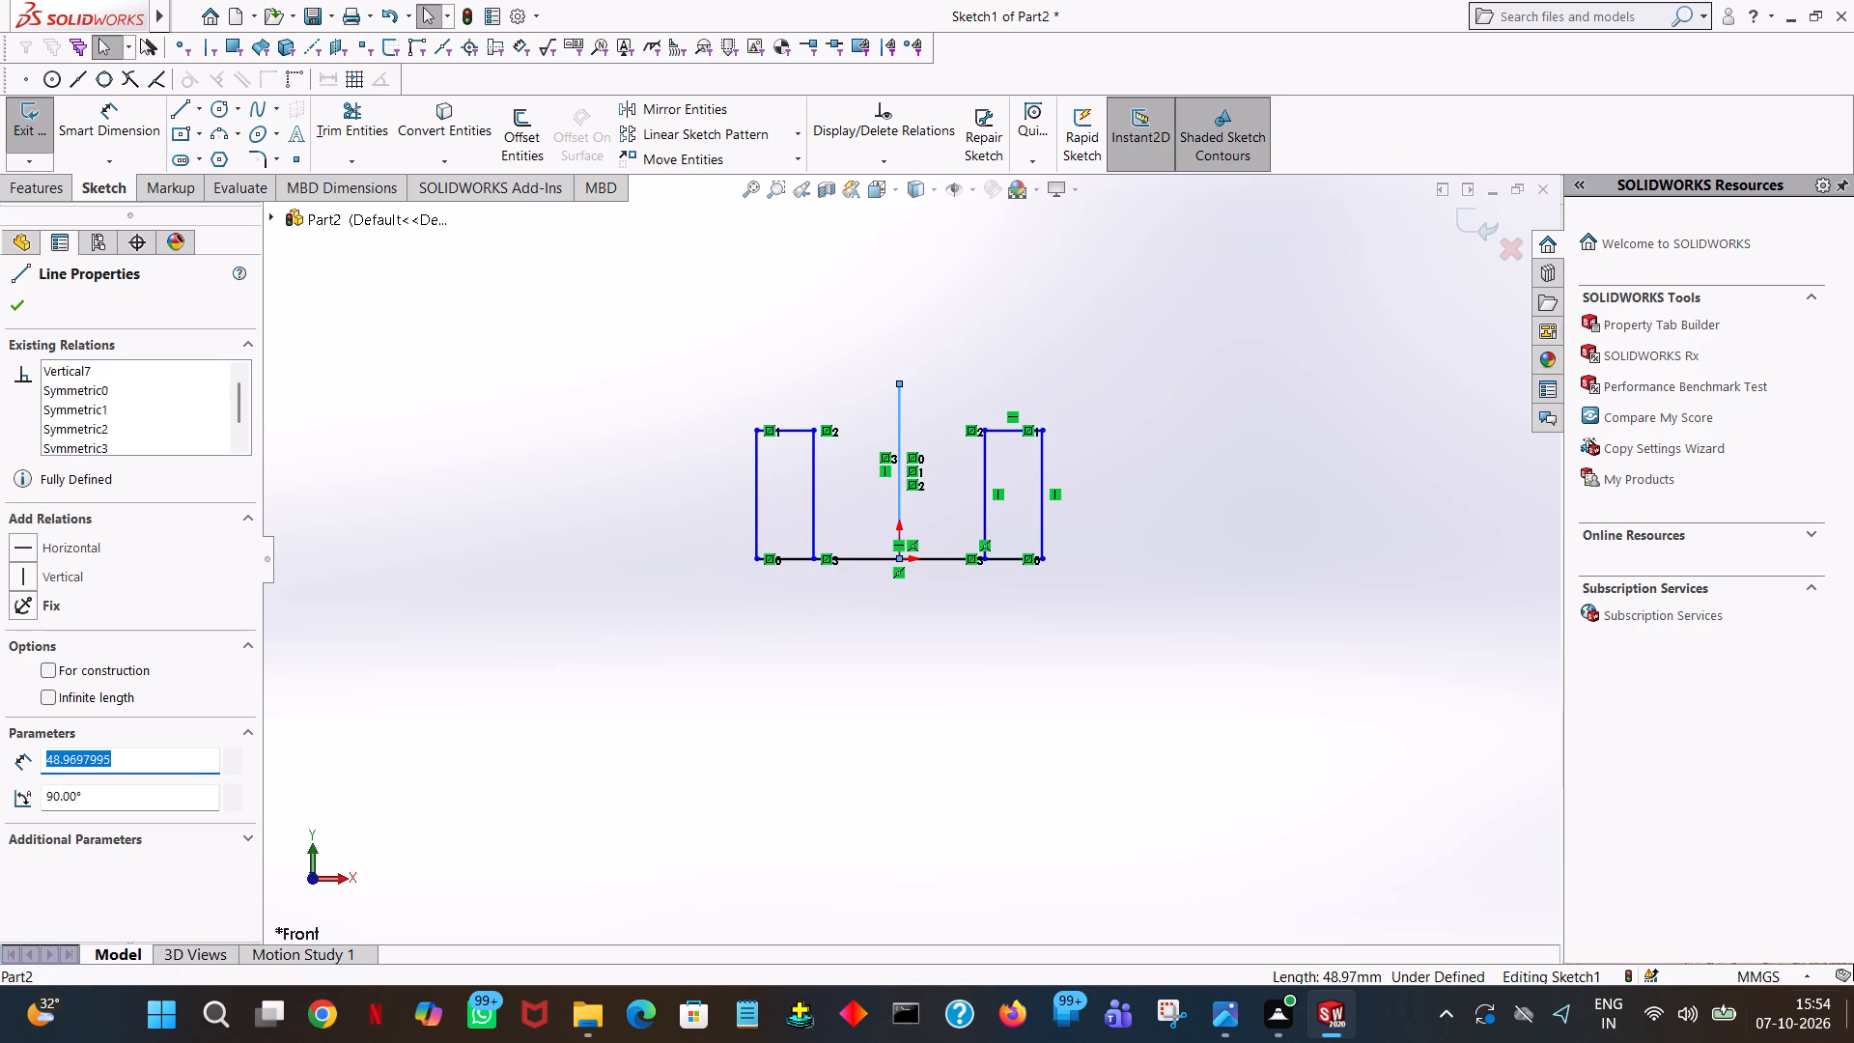
pyautogui.click(343, 141)
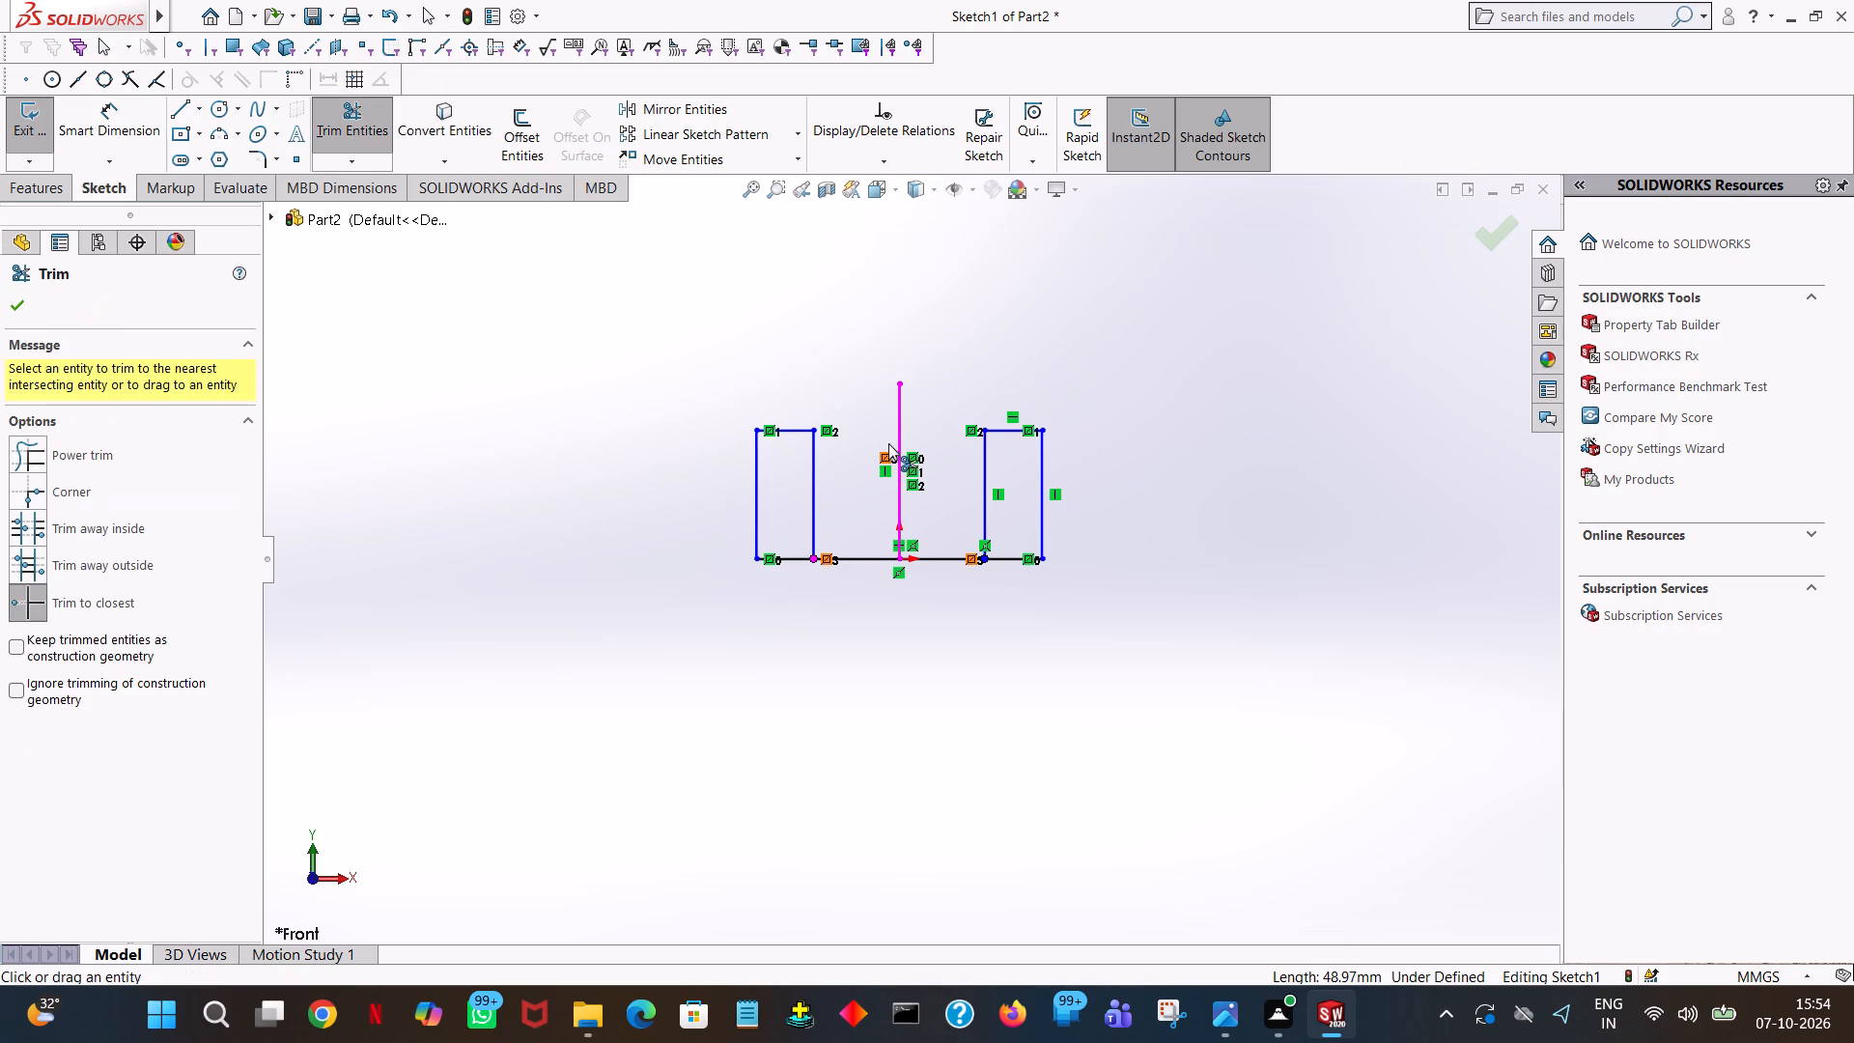
pyautogui.click(898, 426)
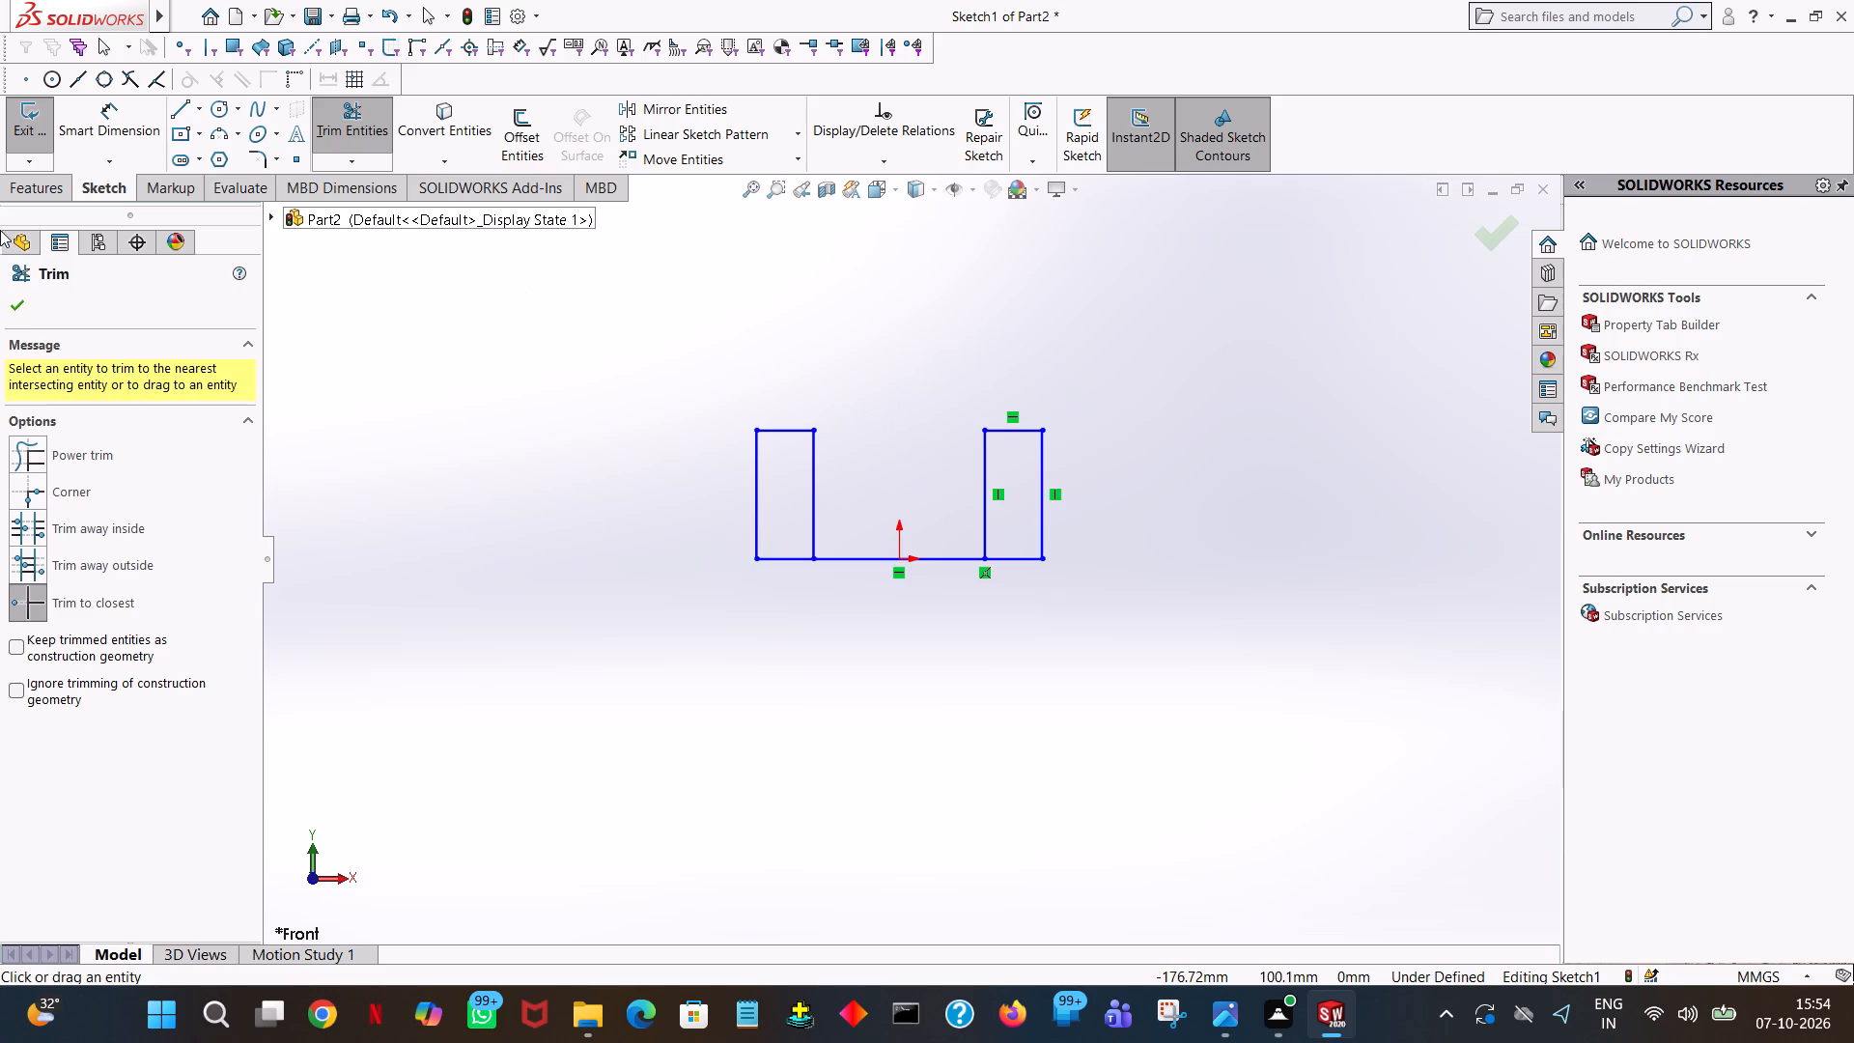
pyautogui.click(13, 291)
# Draw a 36 mm vertical line up from the origin, level with the tops of the two rectangles.
pyautogui.click(182, 107)
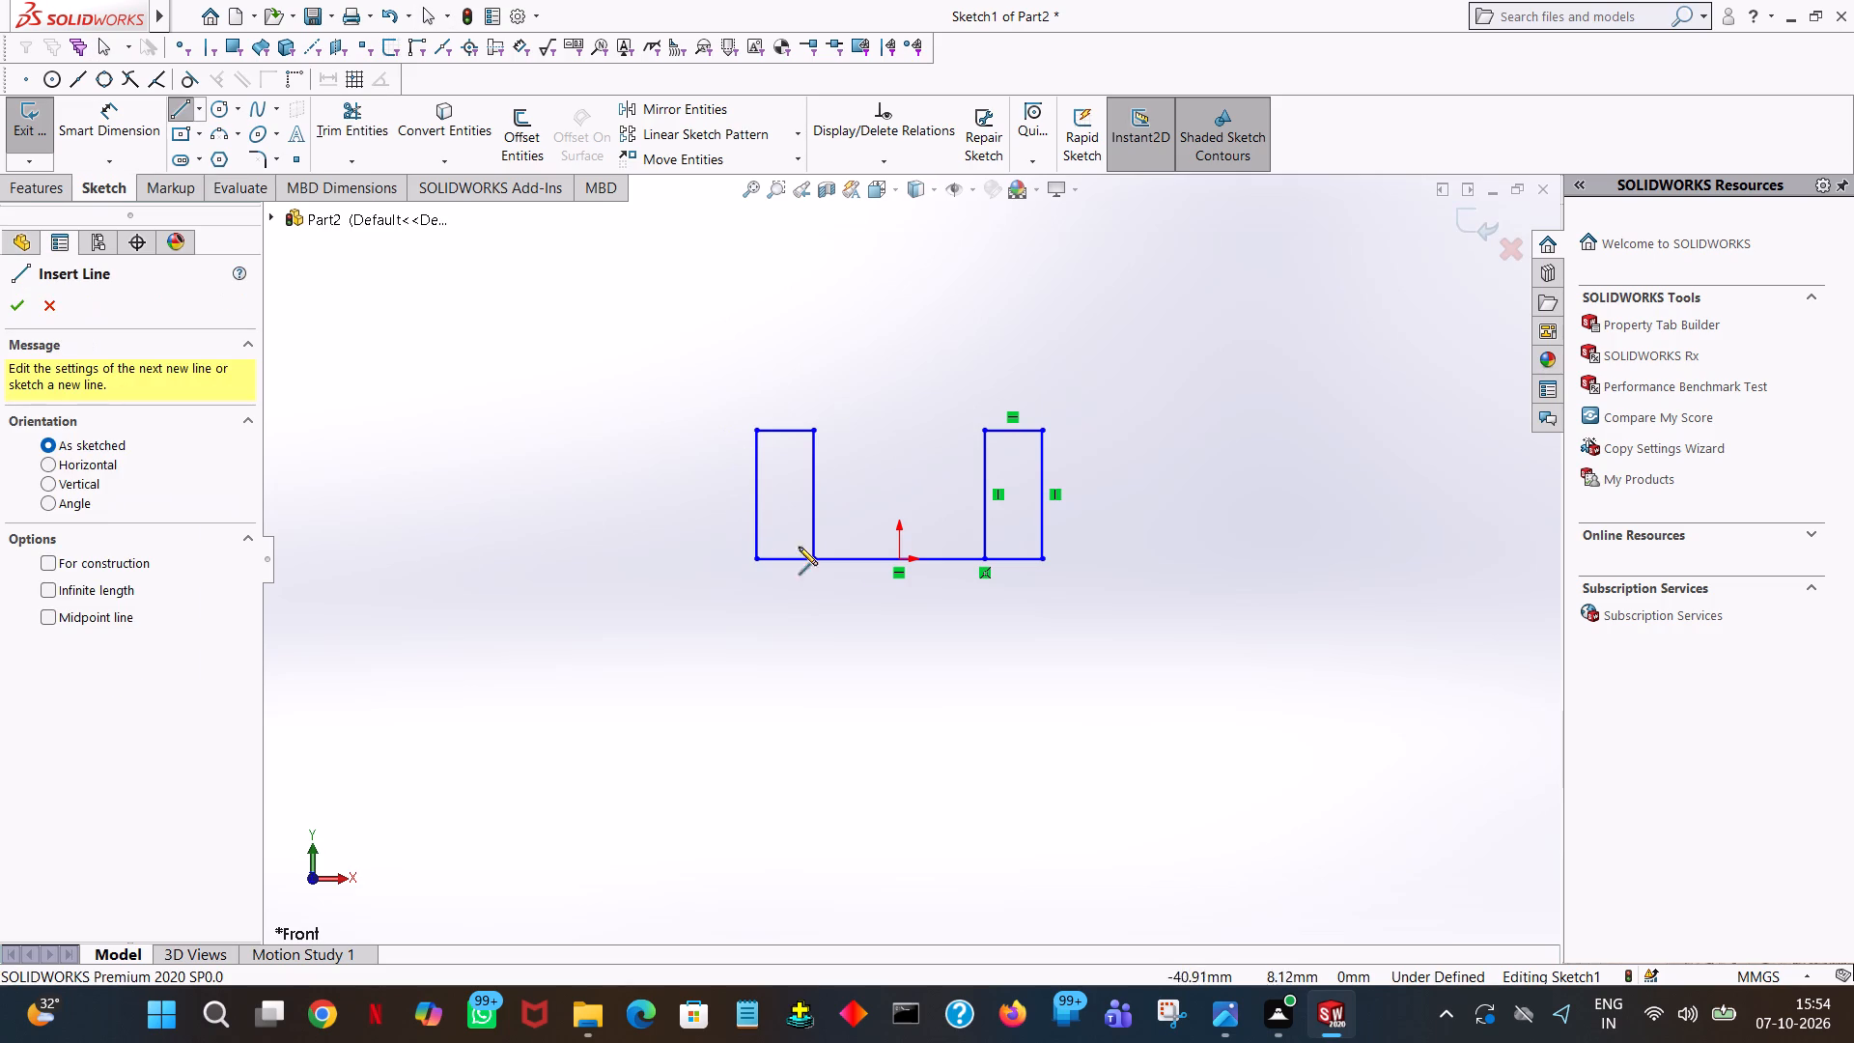
pyautogui.click(898, 554)
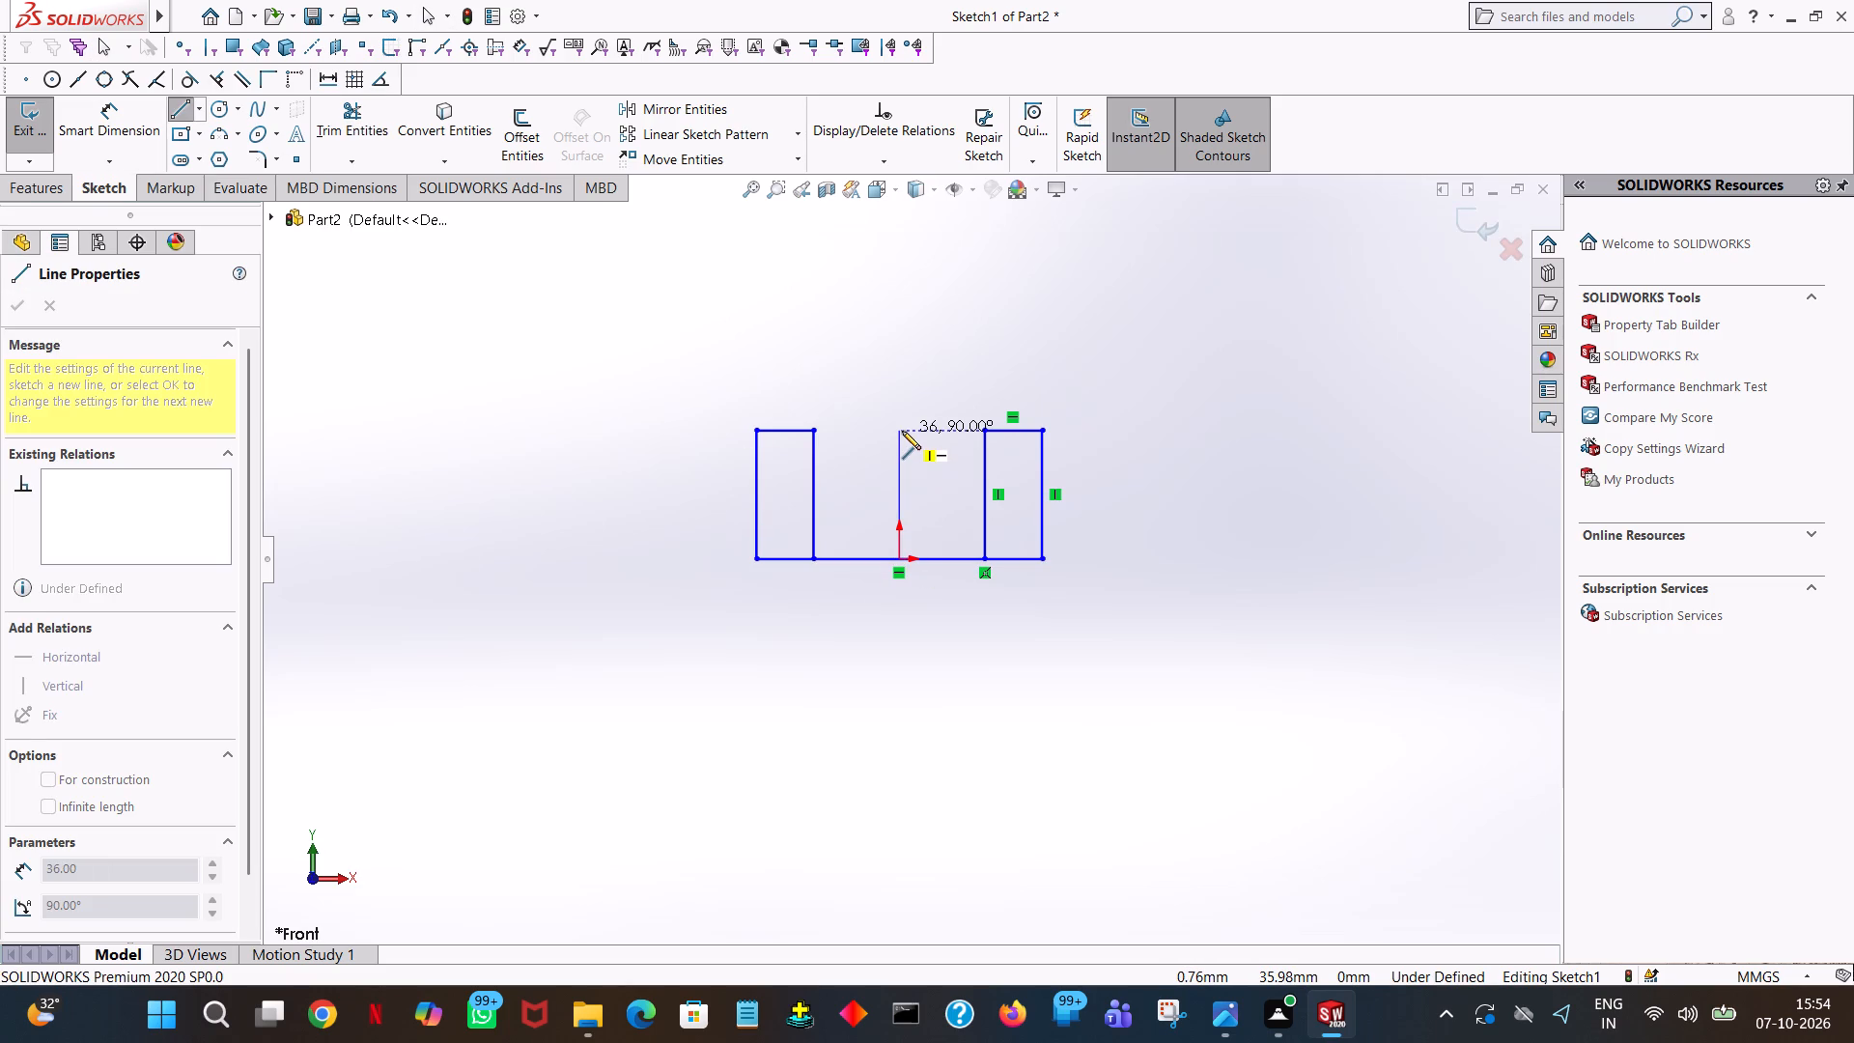
pyautogui.click(902, 431)
pyautogui.rightClick(902, 431)
pyautogui.click(928, 445)
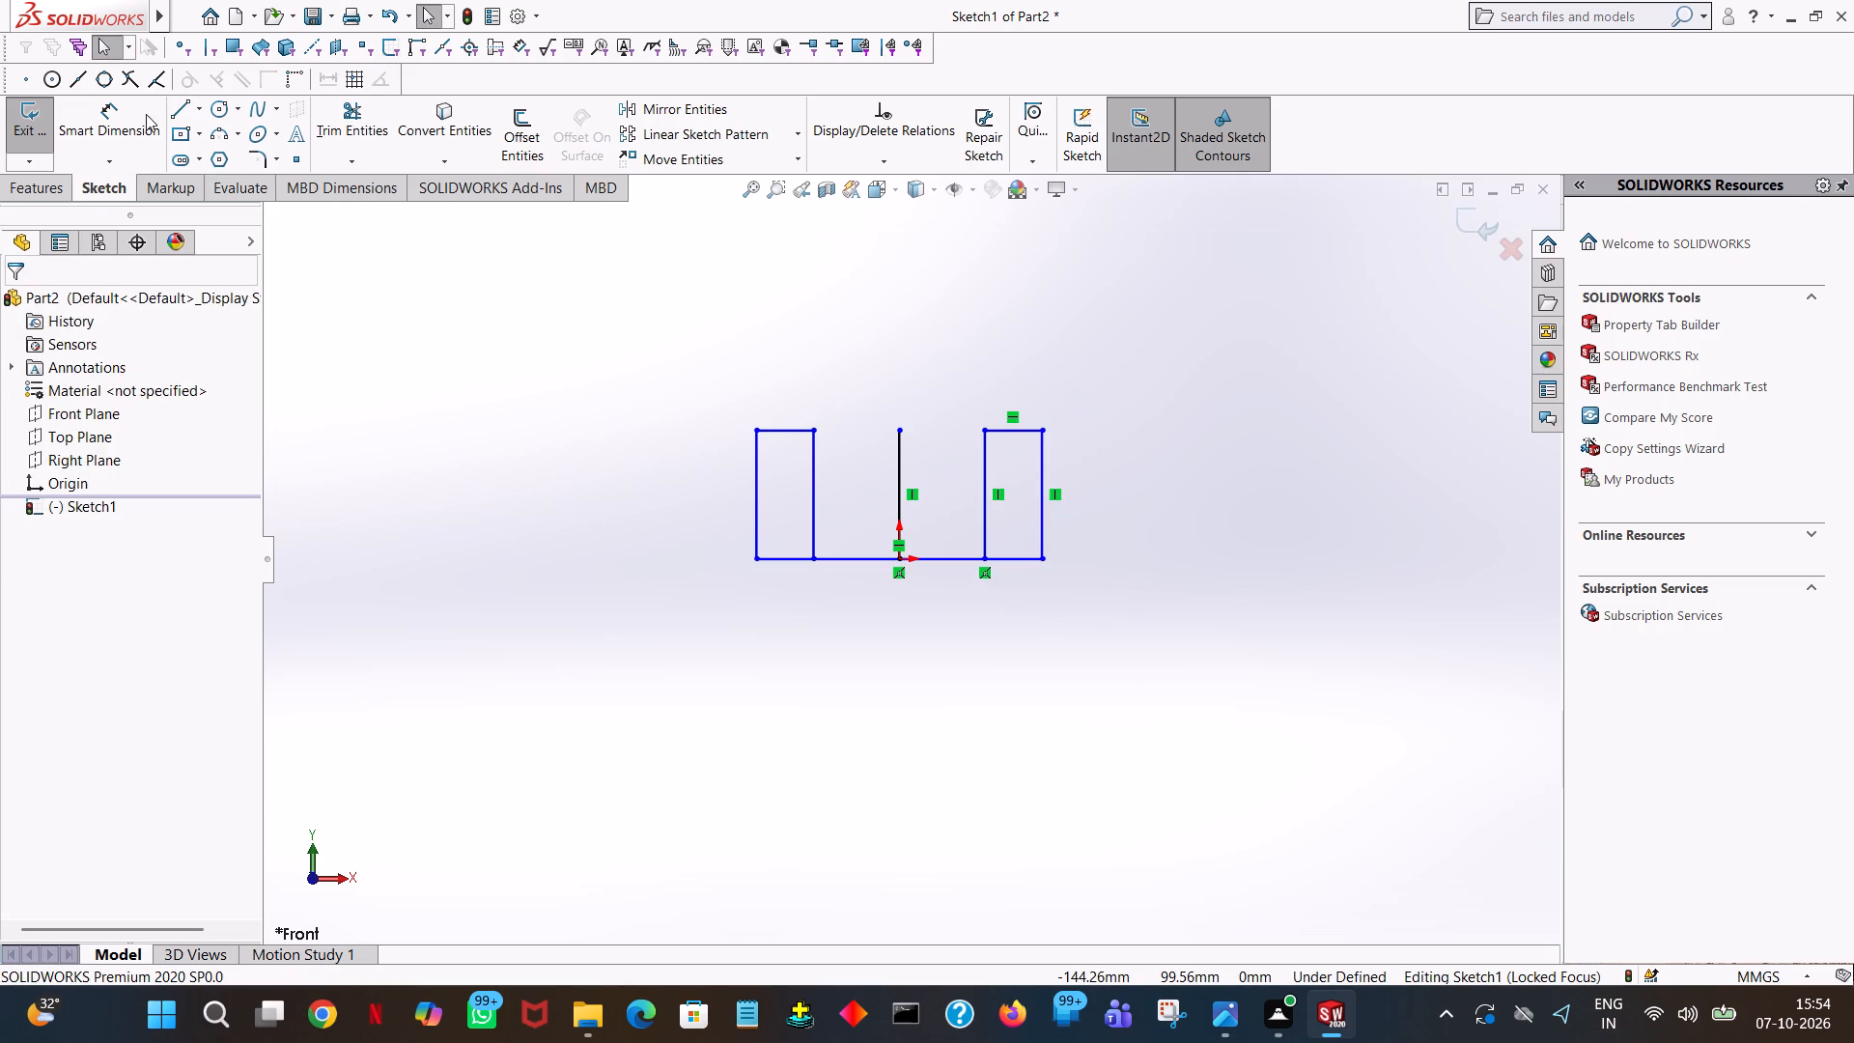
# Draw a circle of radius 36 mm centred on the upper end of the 36 mm vertical centre line.
pyautogui.click(231, 109)
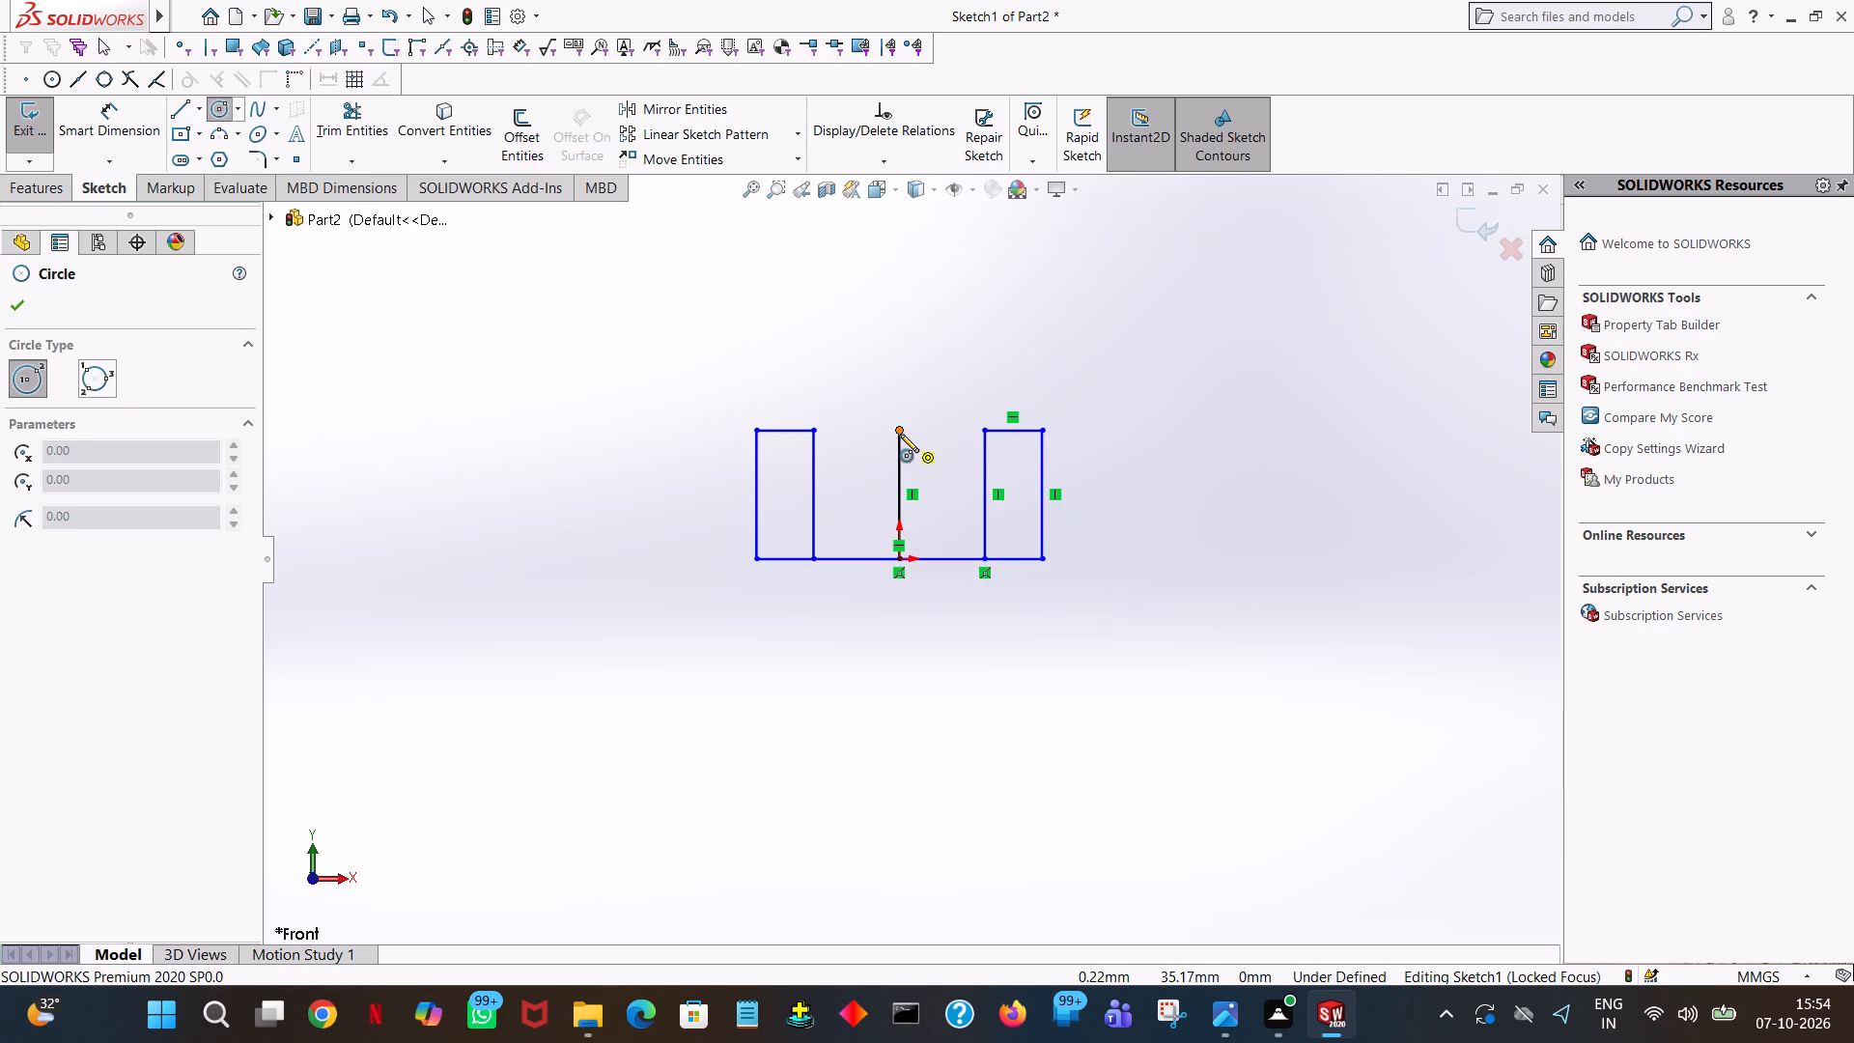
pyautogui.click(900, 433)
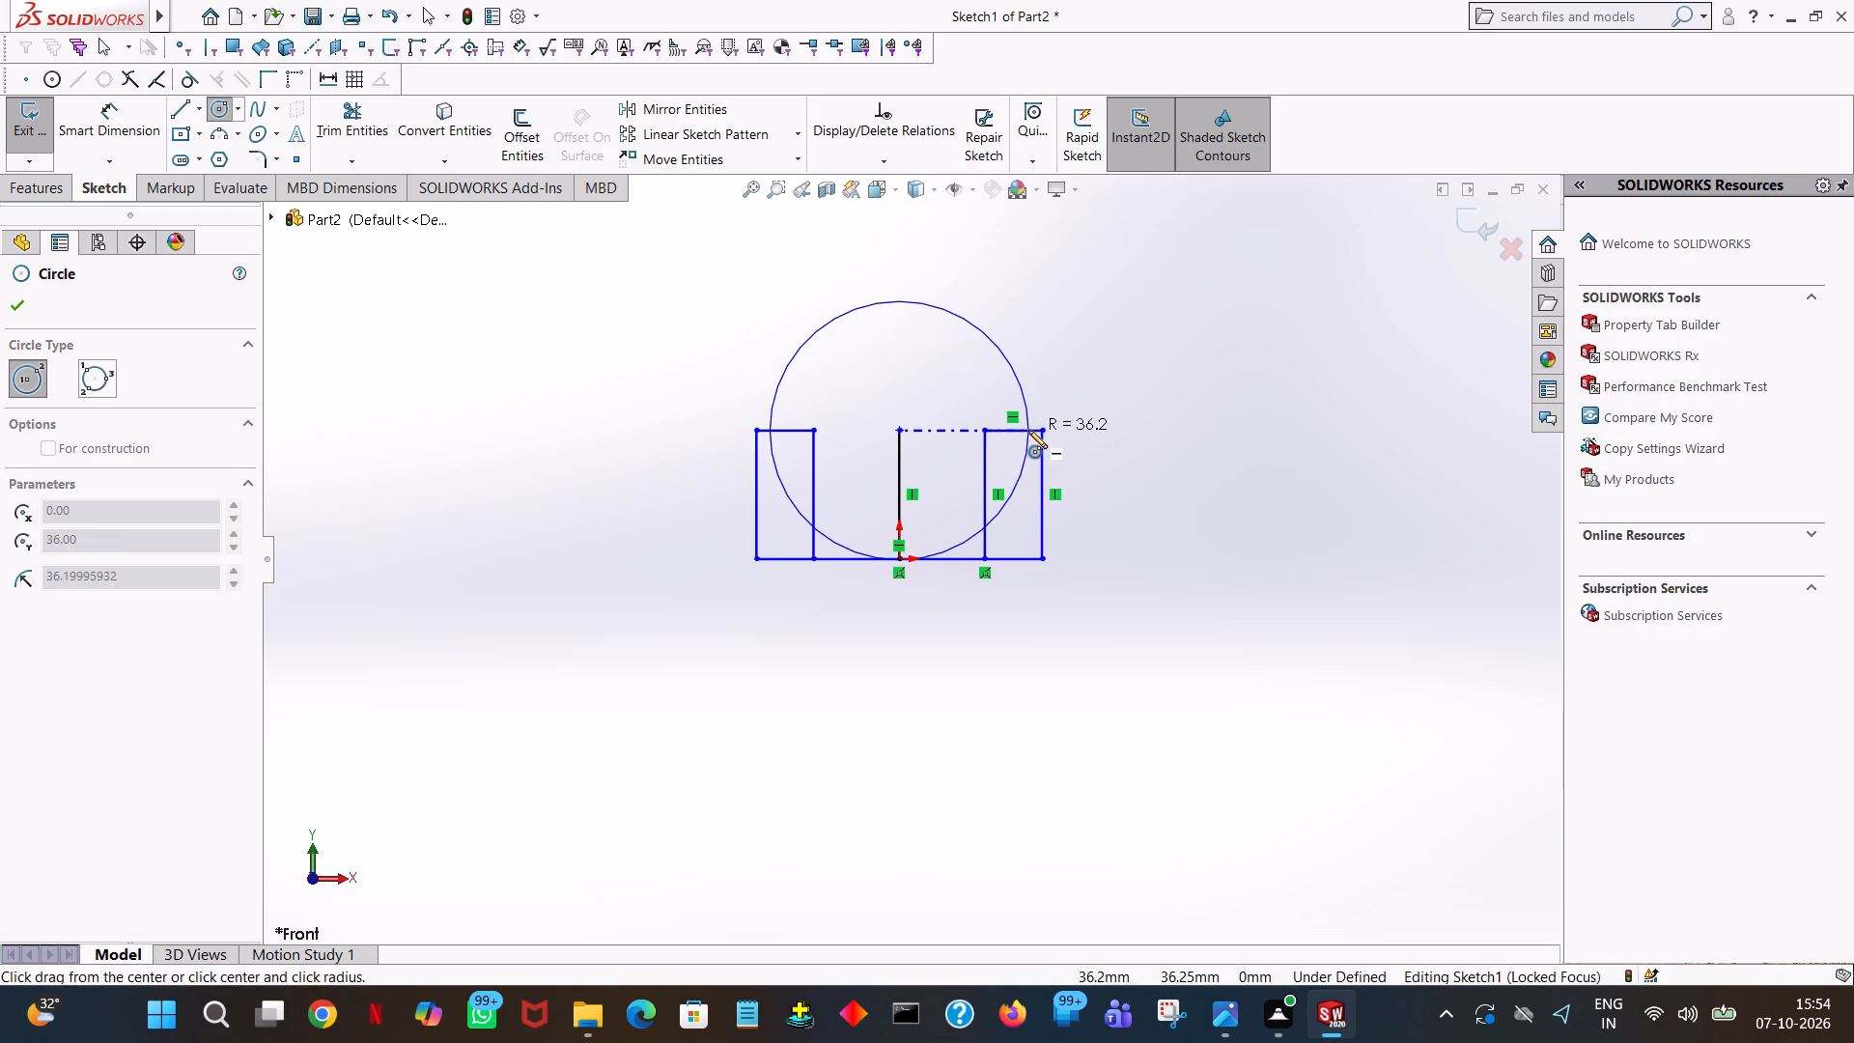
pyautogui.click(1028, 430)
pyautogui.write('36')
pyautogui.press('Return')
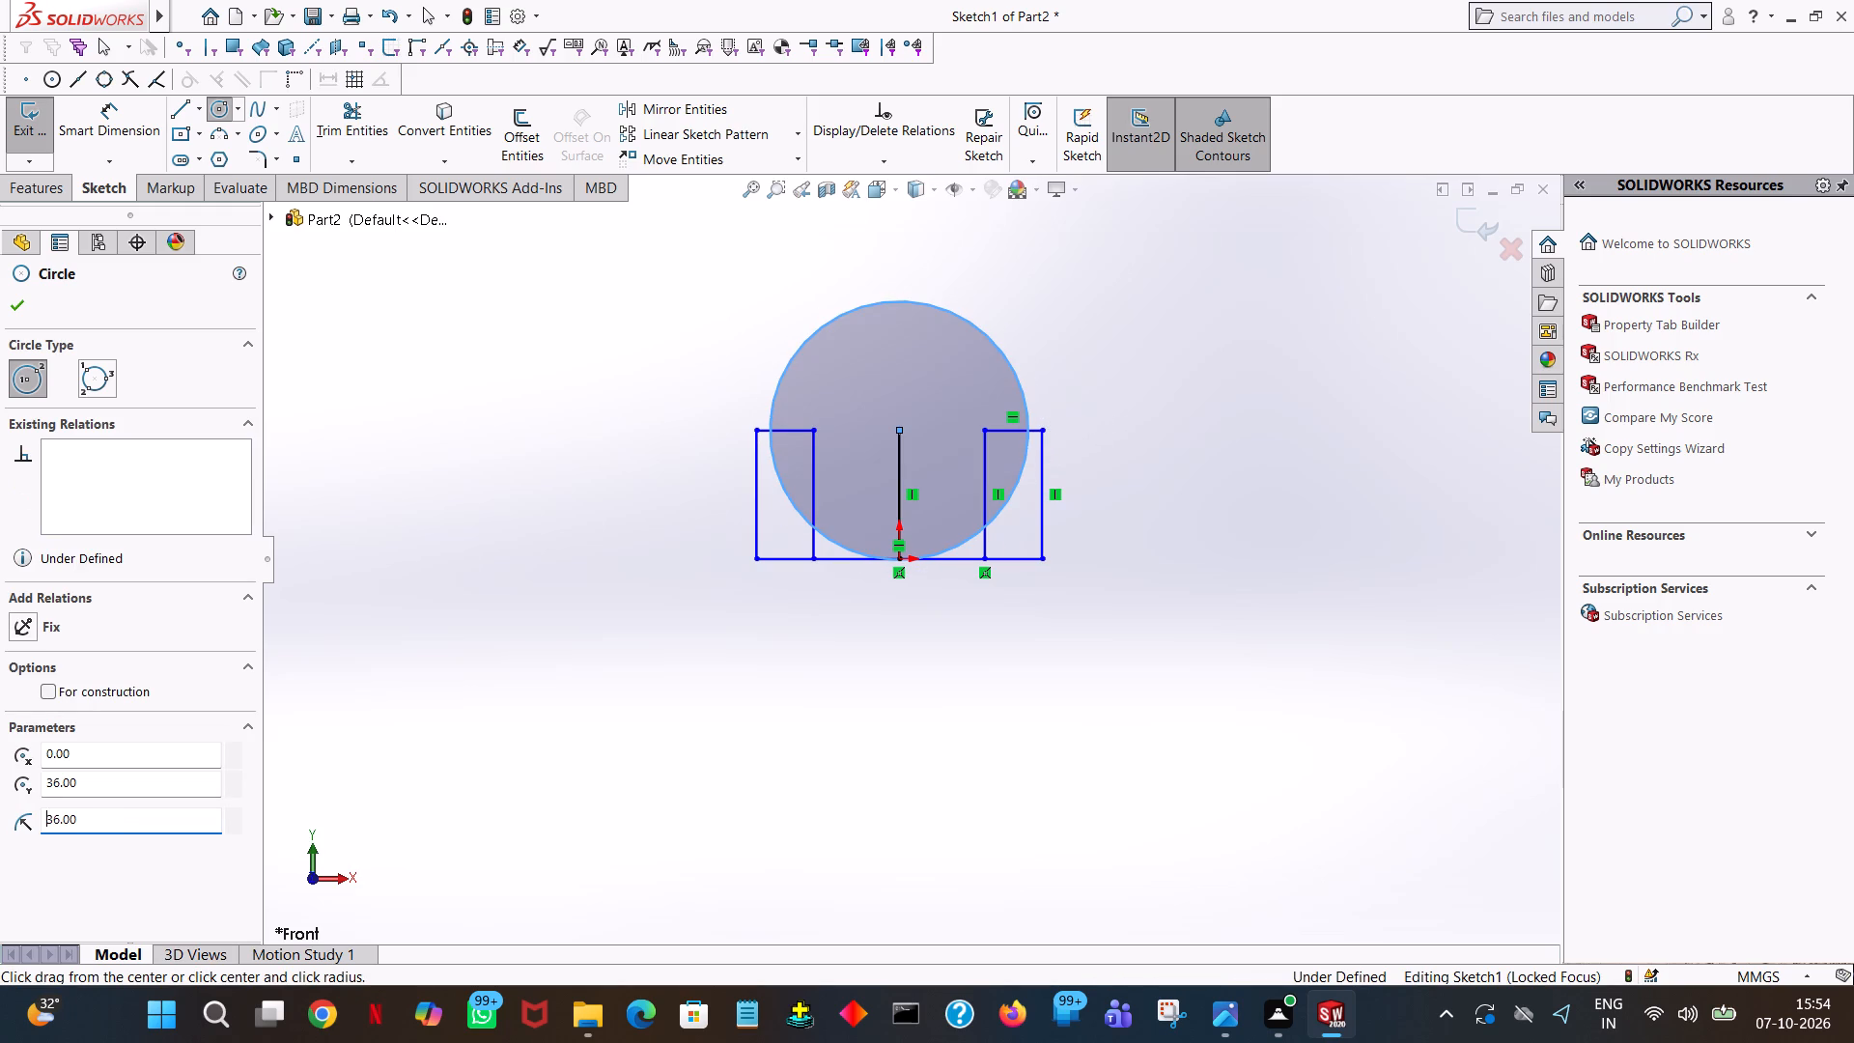
pyautogui.rightClick(1028, 430)
pyautogui.click(1059, 437)
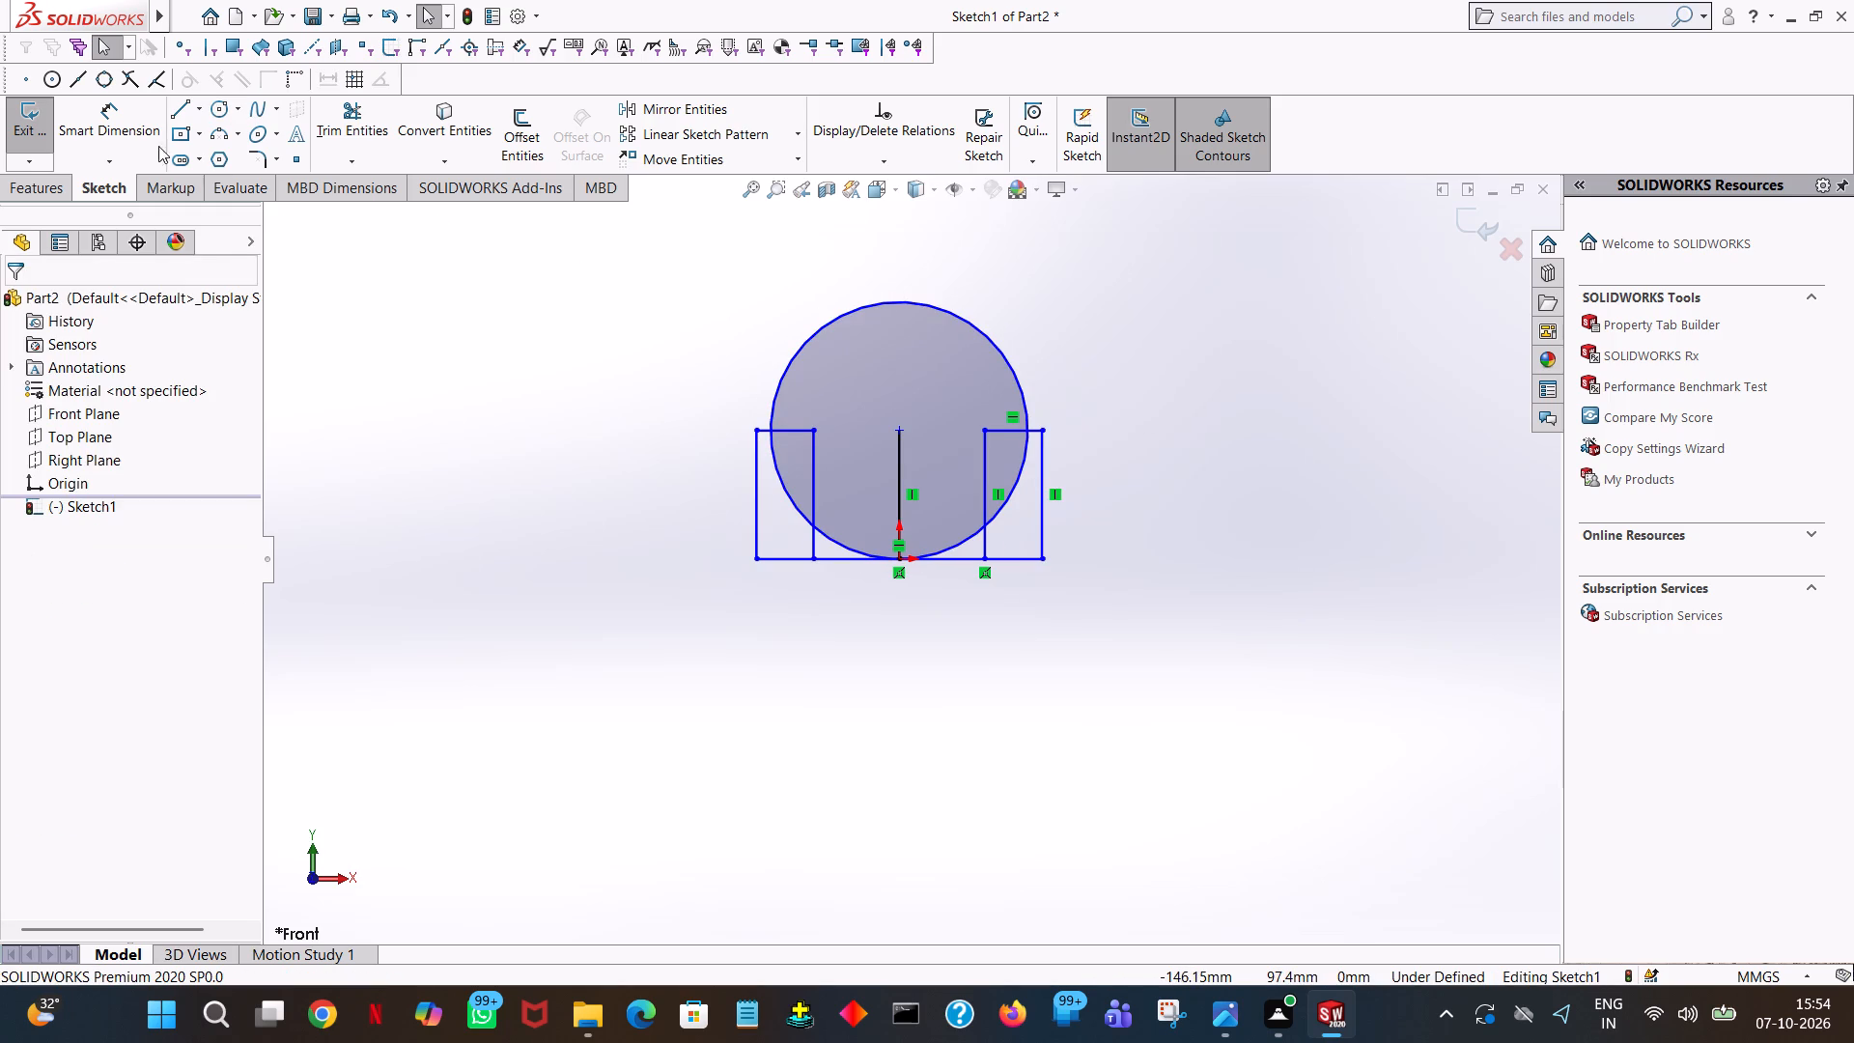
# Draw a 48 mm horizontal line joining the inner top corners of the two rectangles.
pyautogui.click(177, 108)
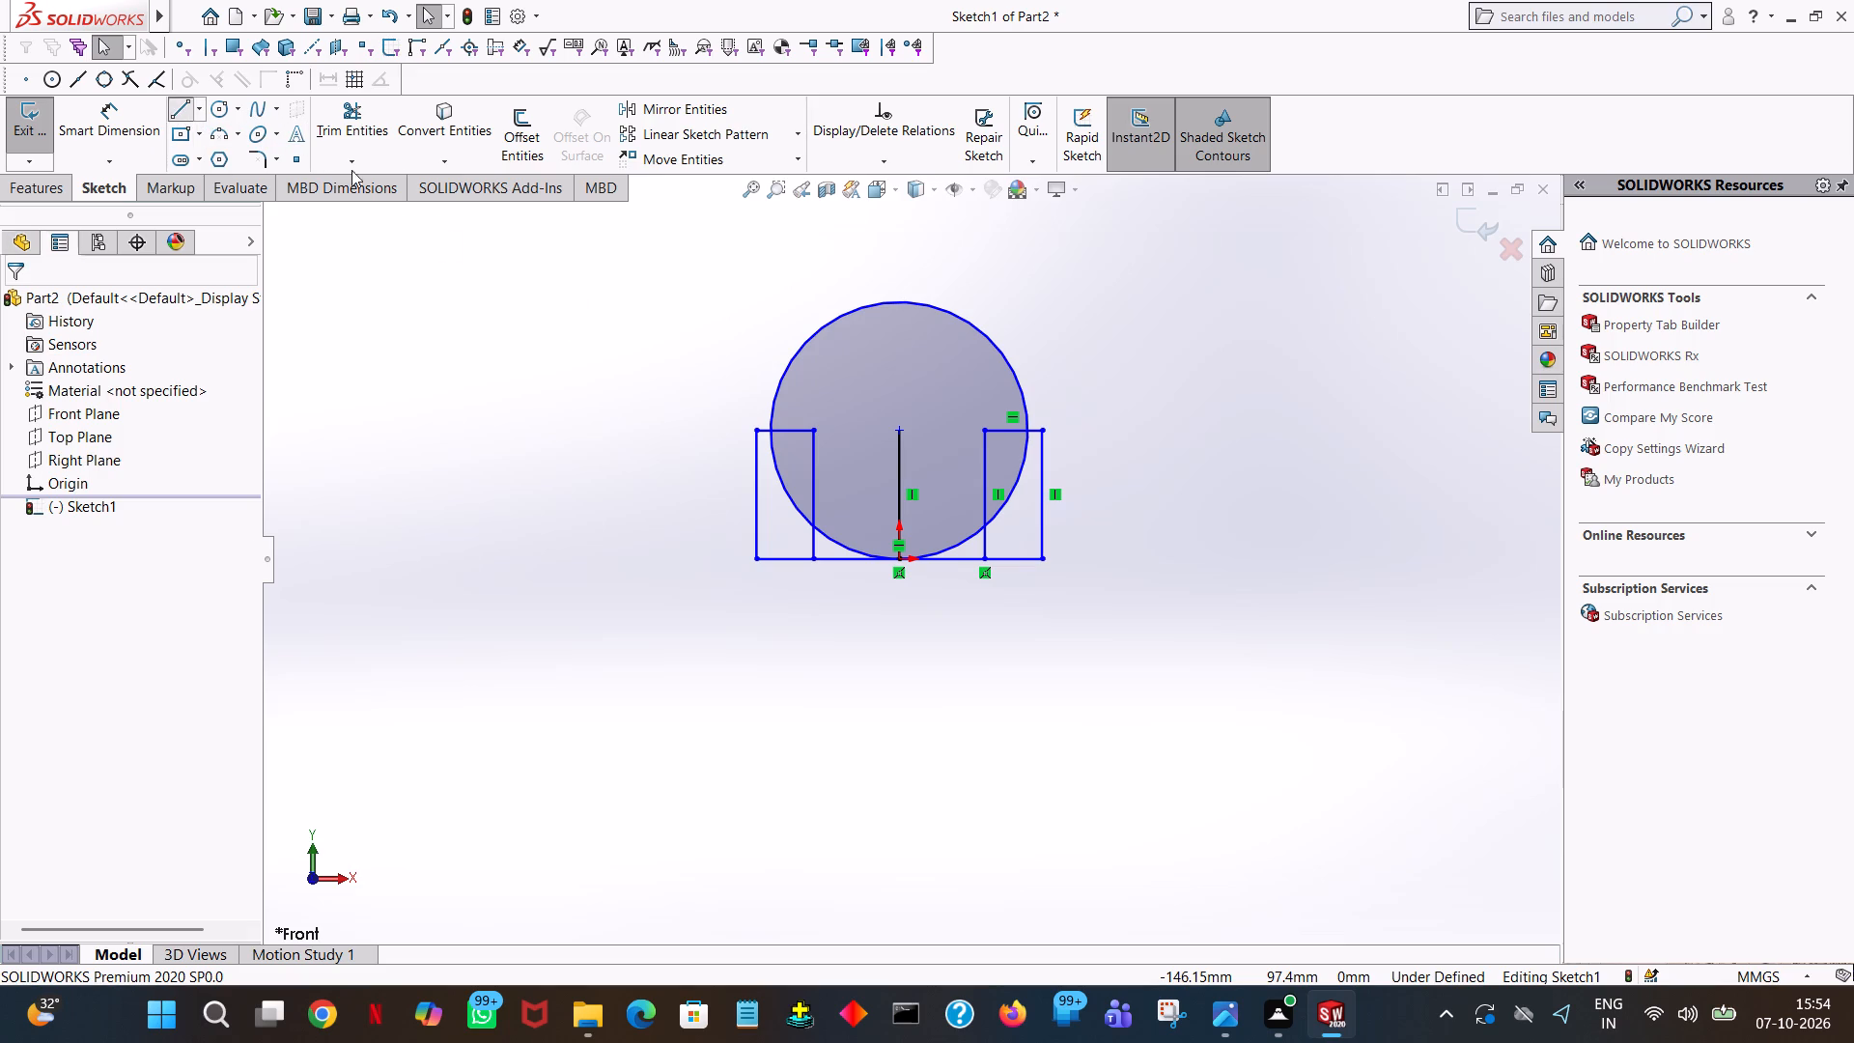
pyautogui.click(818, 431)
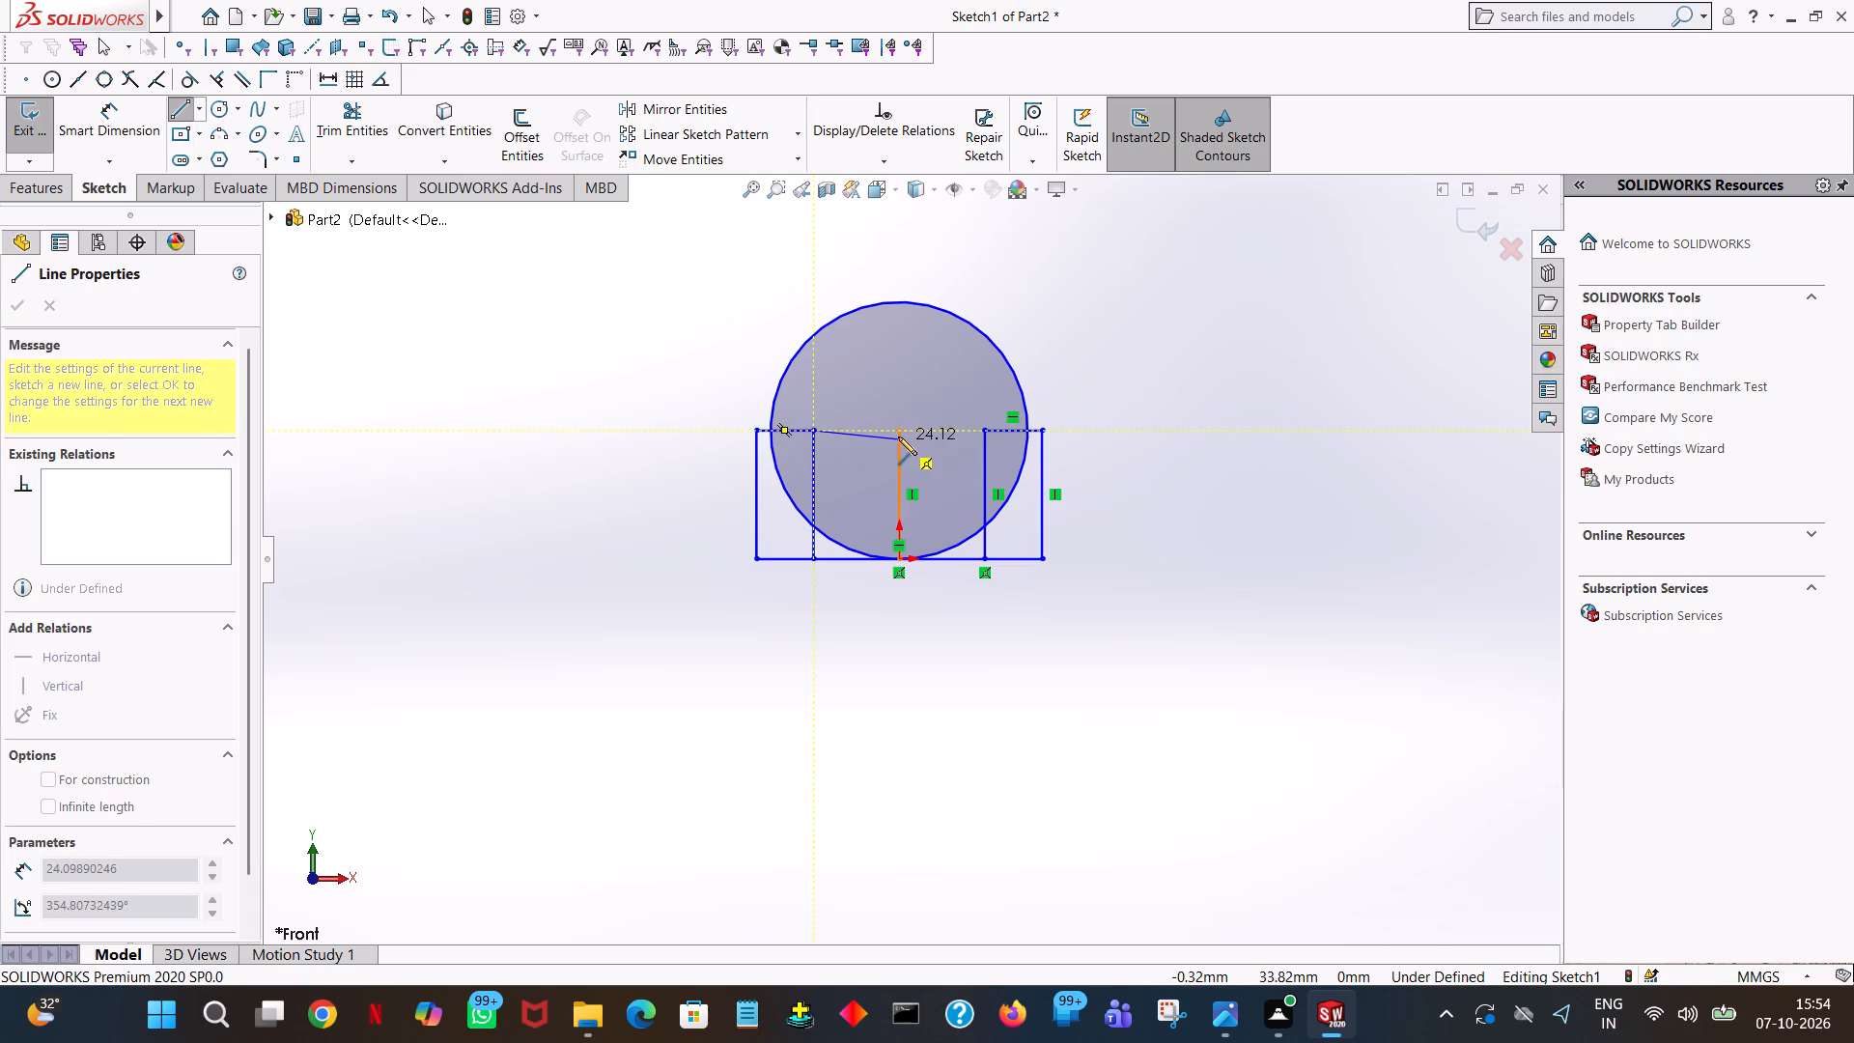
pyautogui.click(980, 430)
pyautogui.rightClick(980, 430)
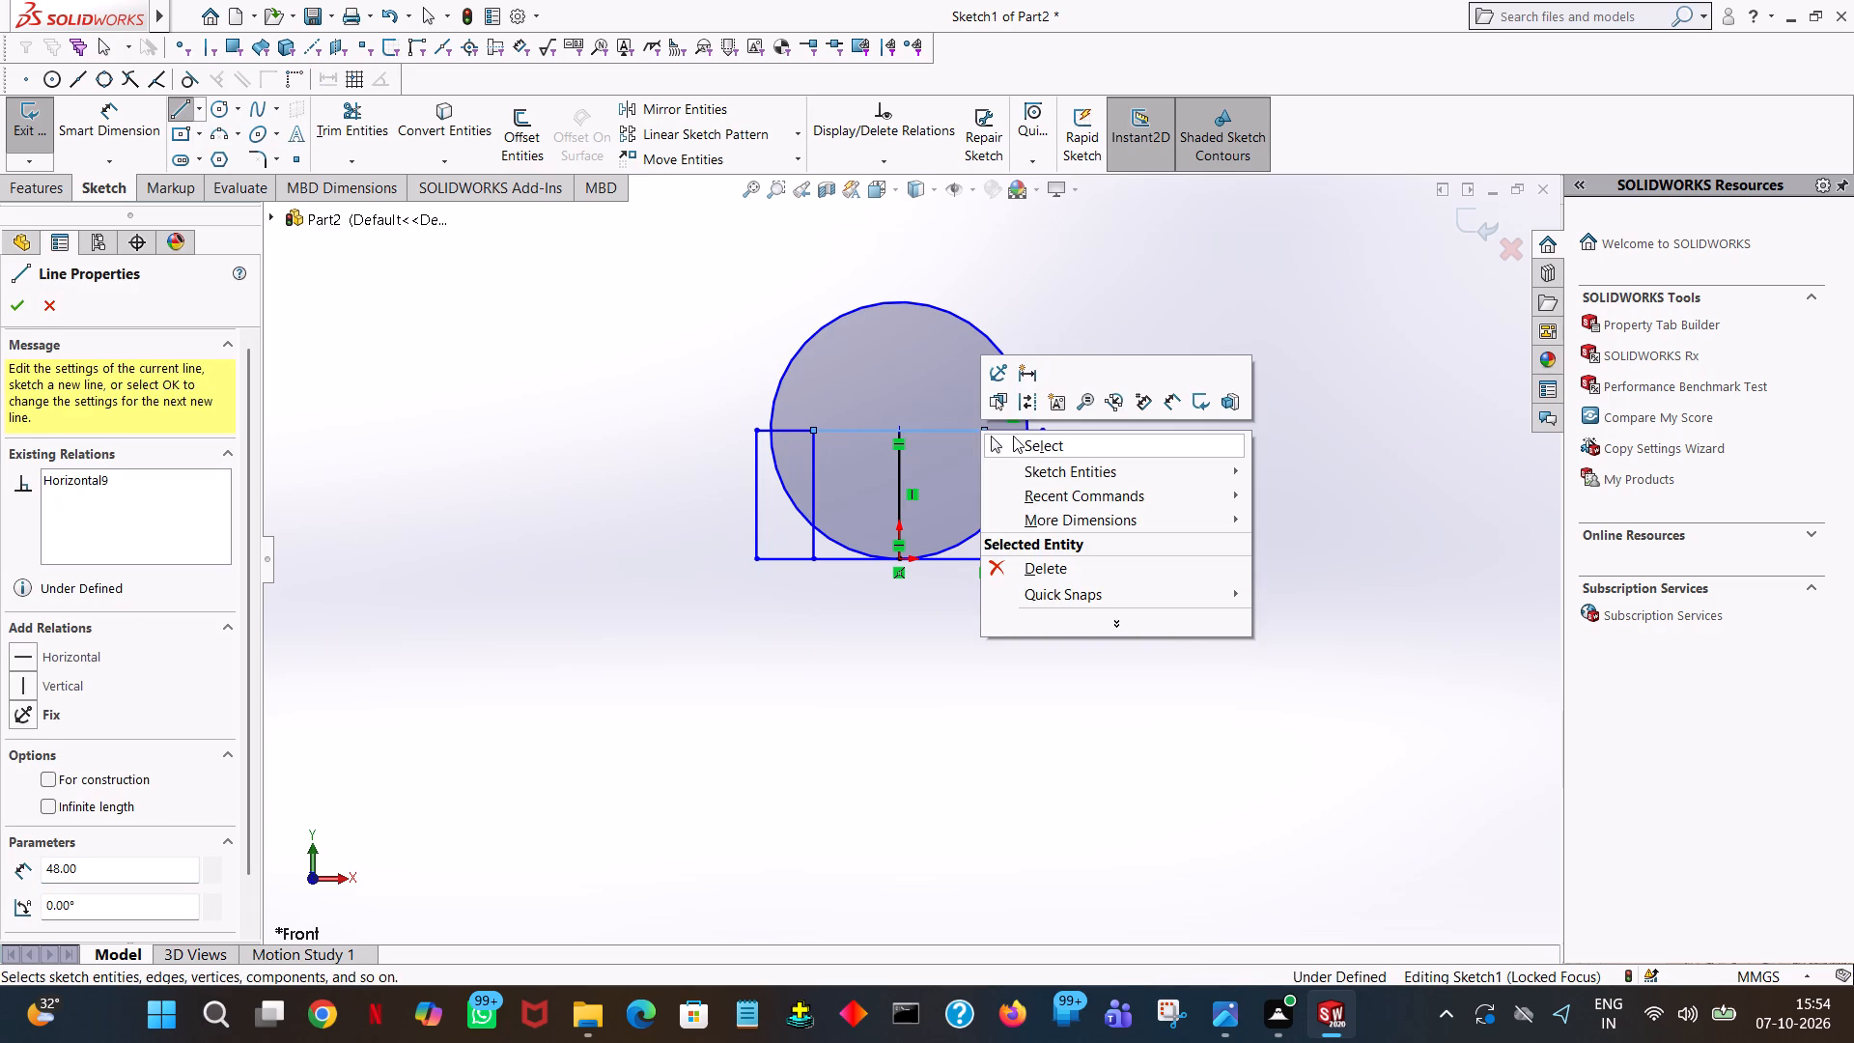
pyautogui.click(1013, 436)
# Trim away the circle's lower half, the line between the inner top corners, the vertical centre line and the base line between the rectangles.
pyautogui.click(363, 131)
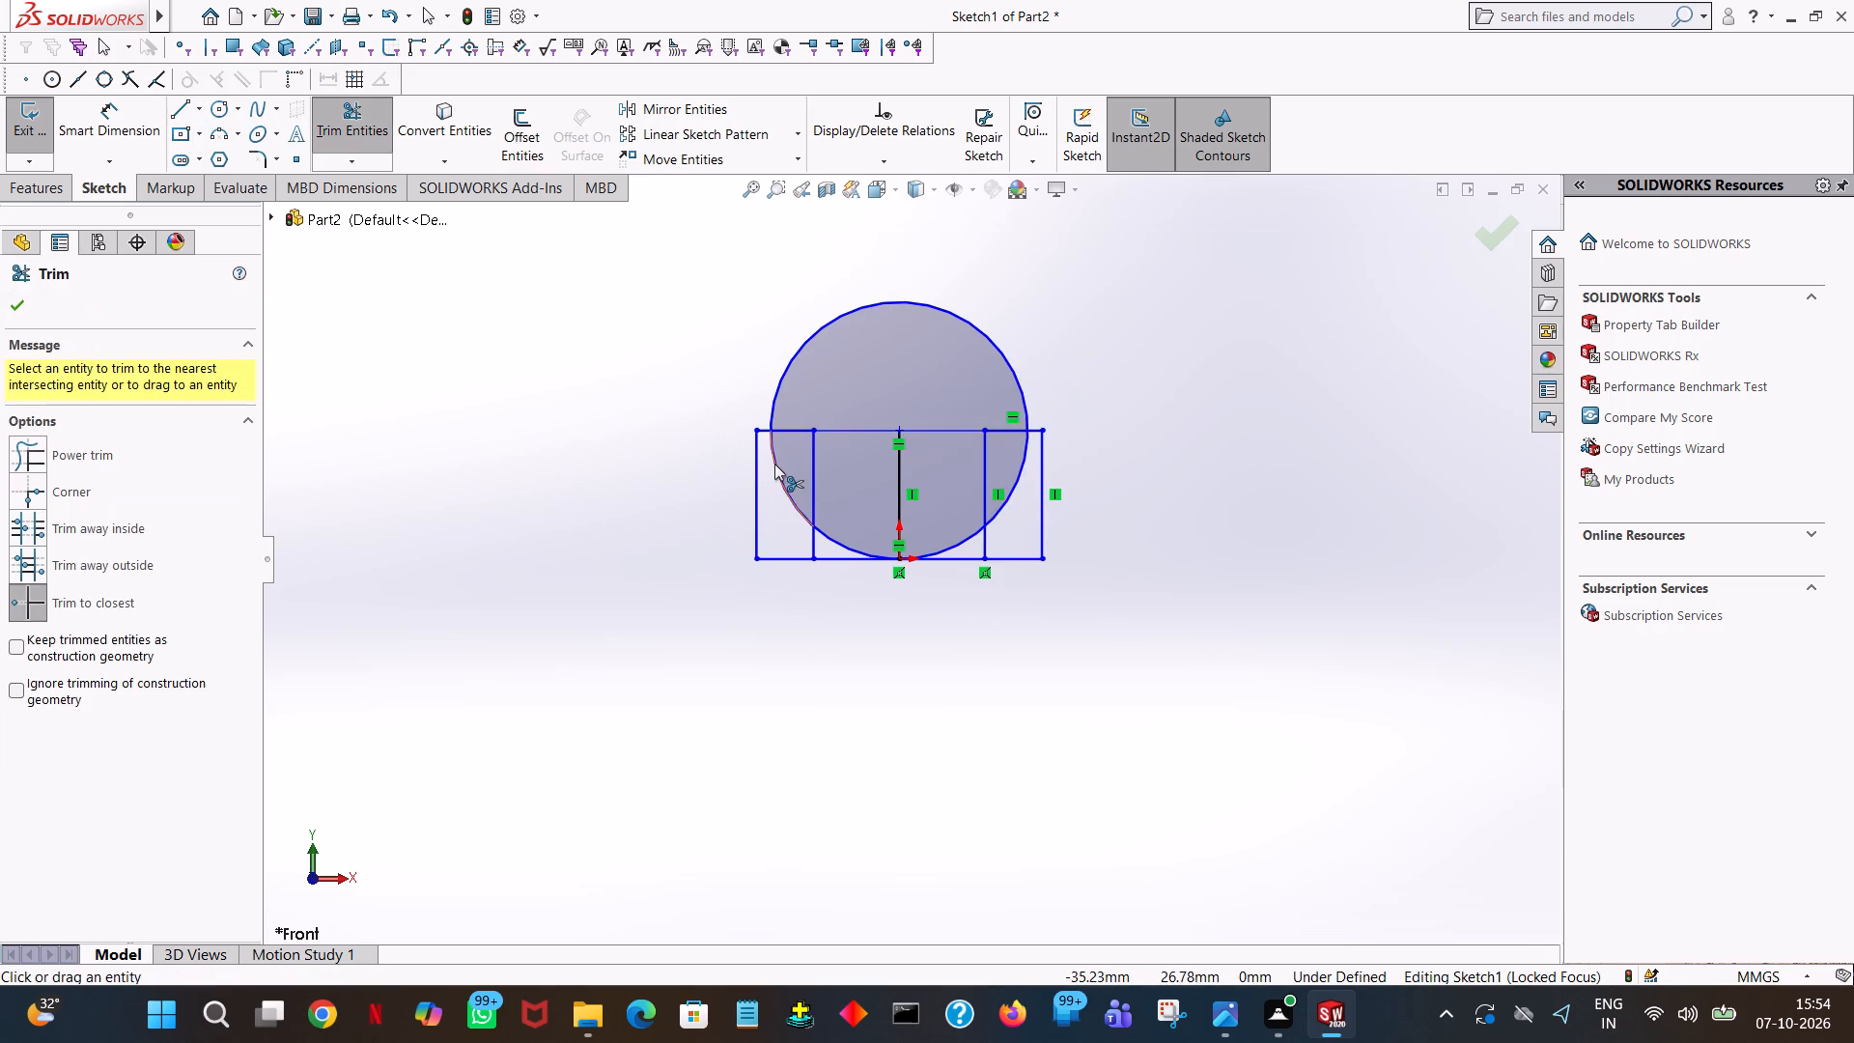
pyautogui.click(774, 464)
pyautogui.click(841, 545)
pyautogui.click(943, 551)
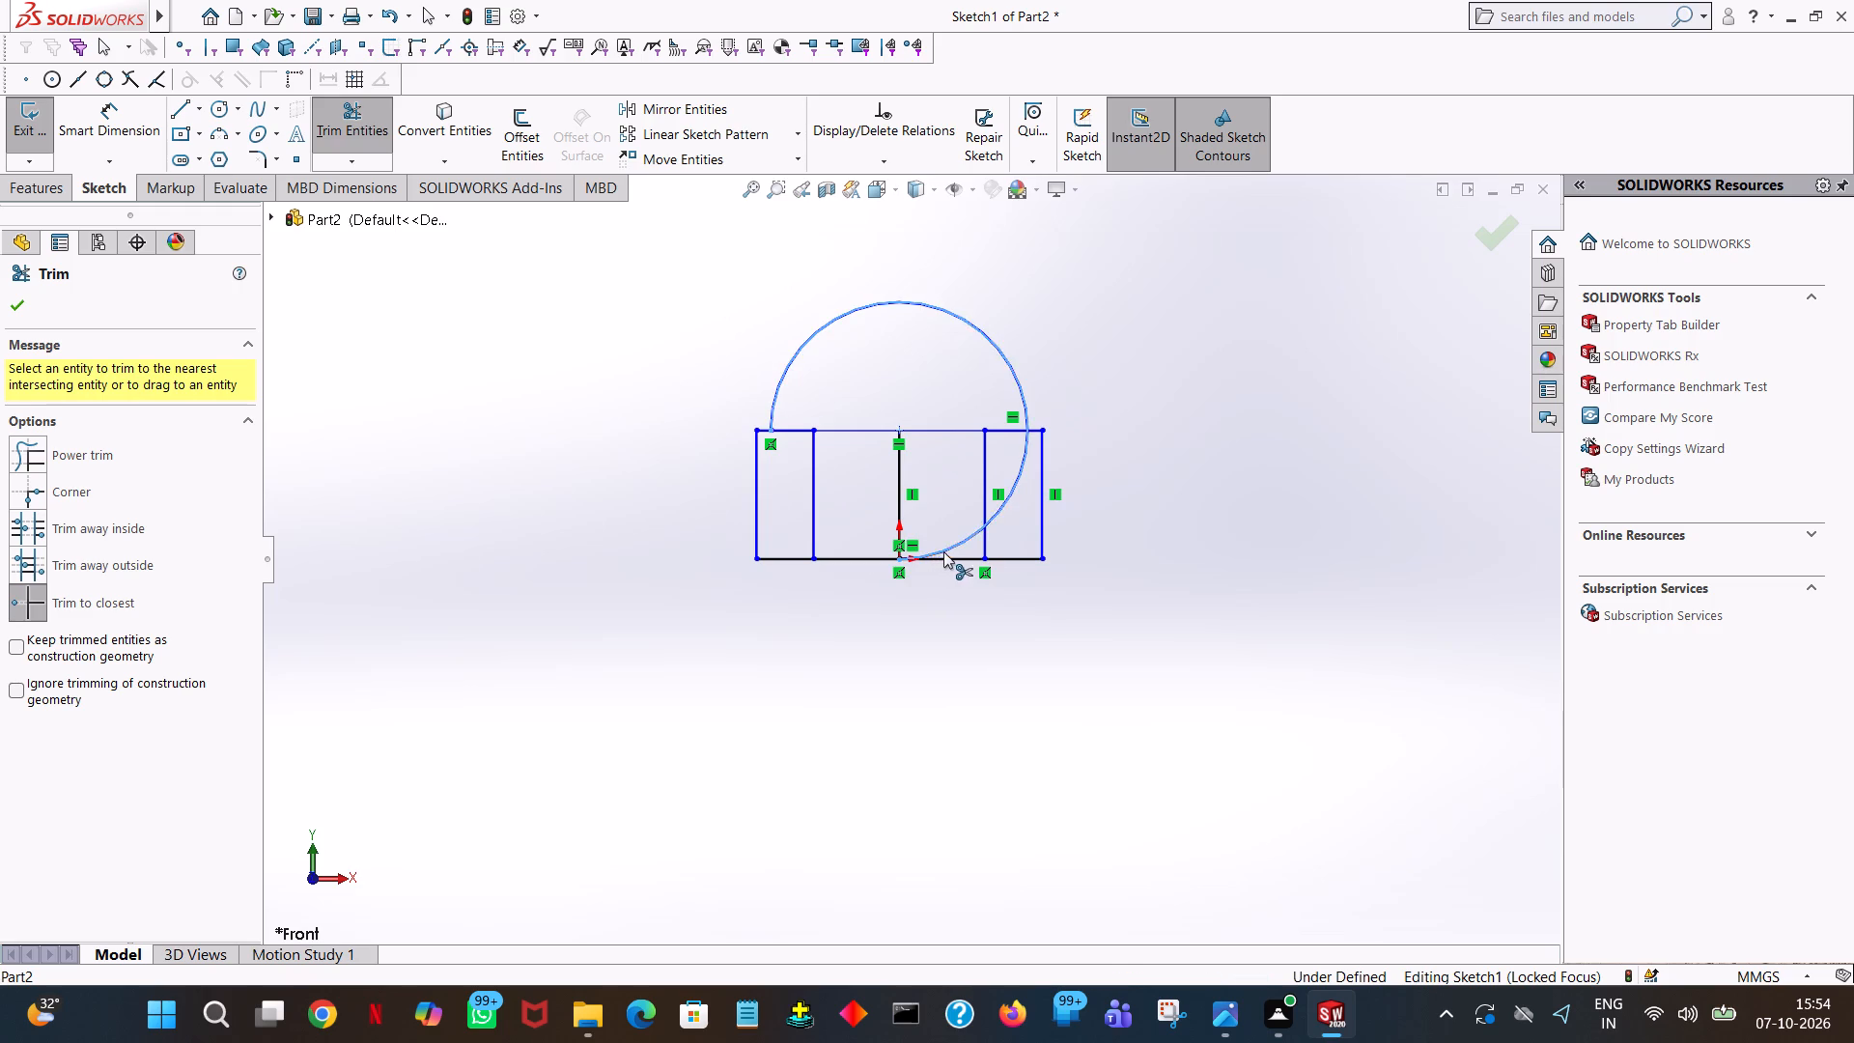
pyautogui.click(1009, 501)
pyautogui.click(968, 435)
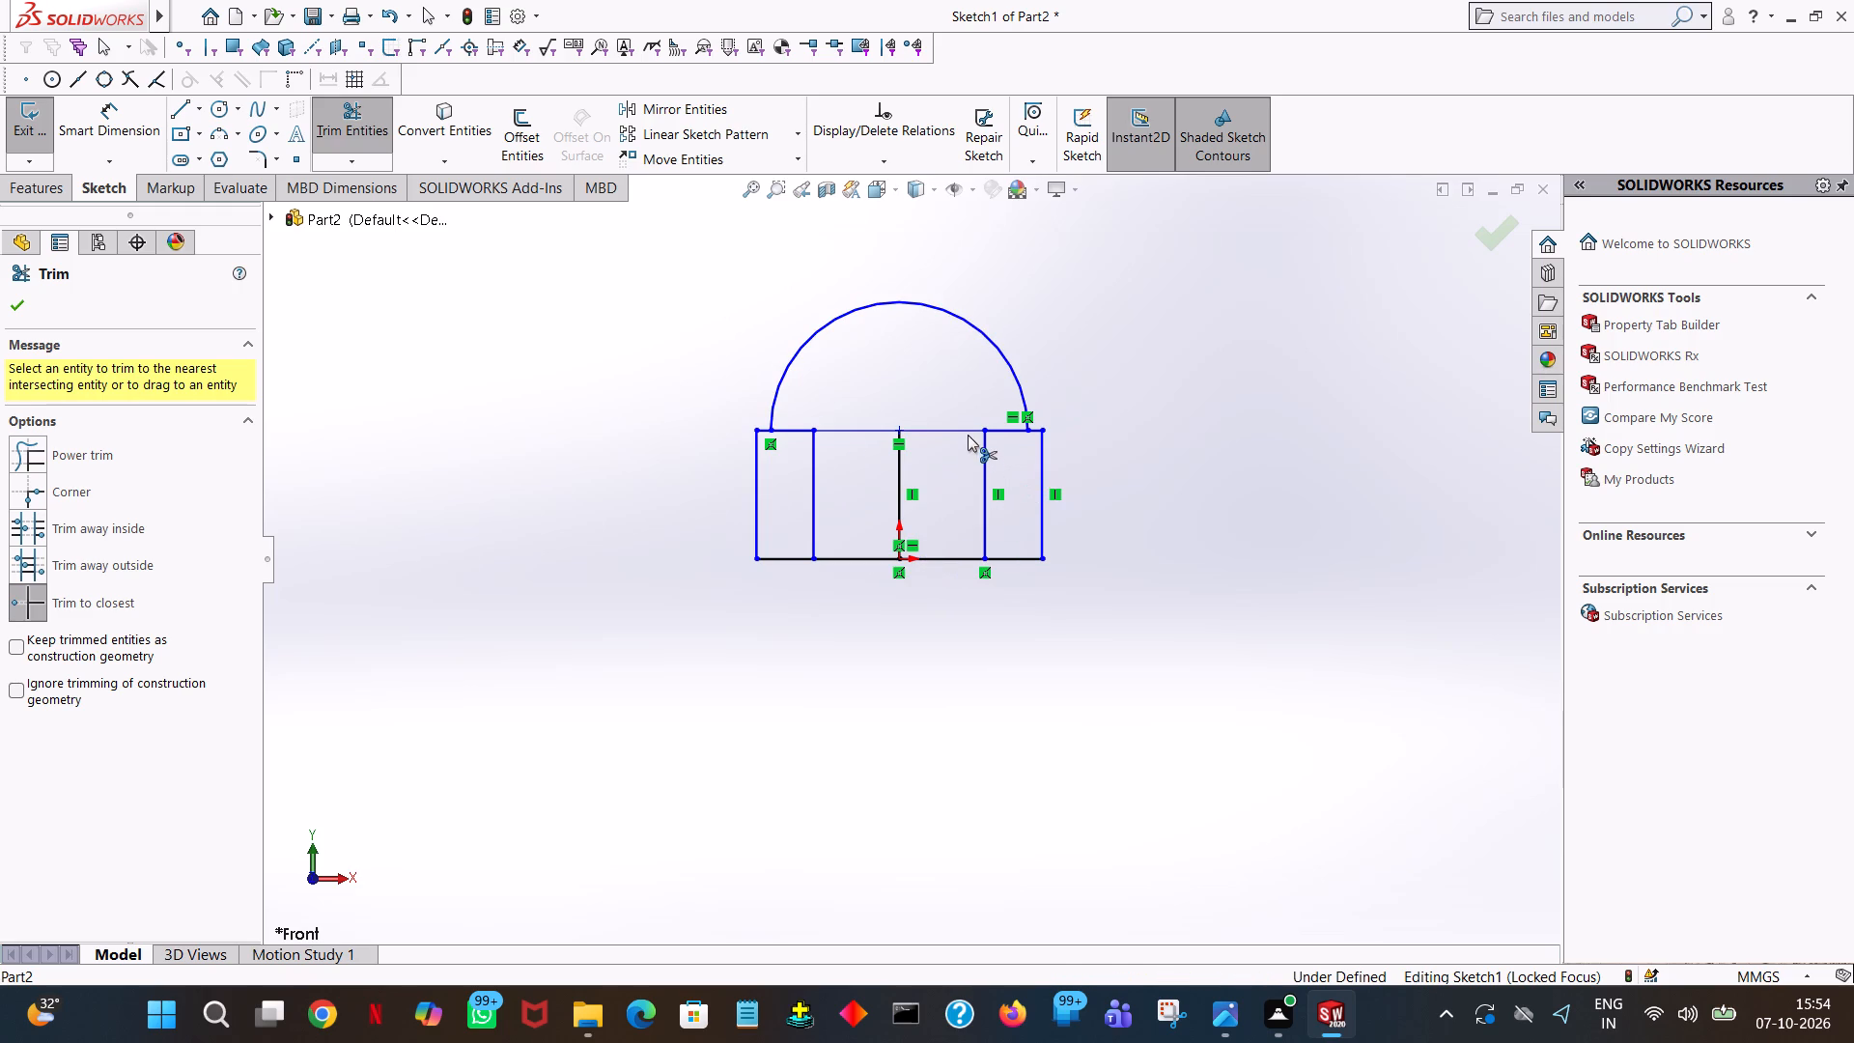
pyautogui.click(881, 434)
pyautogui.click(899, 454)
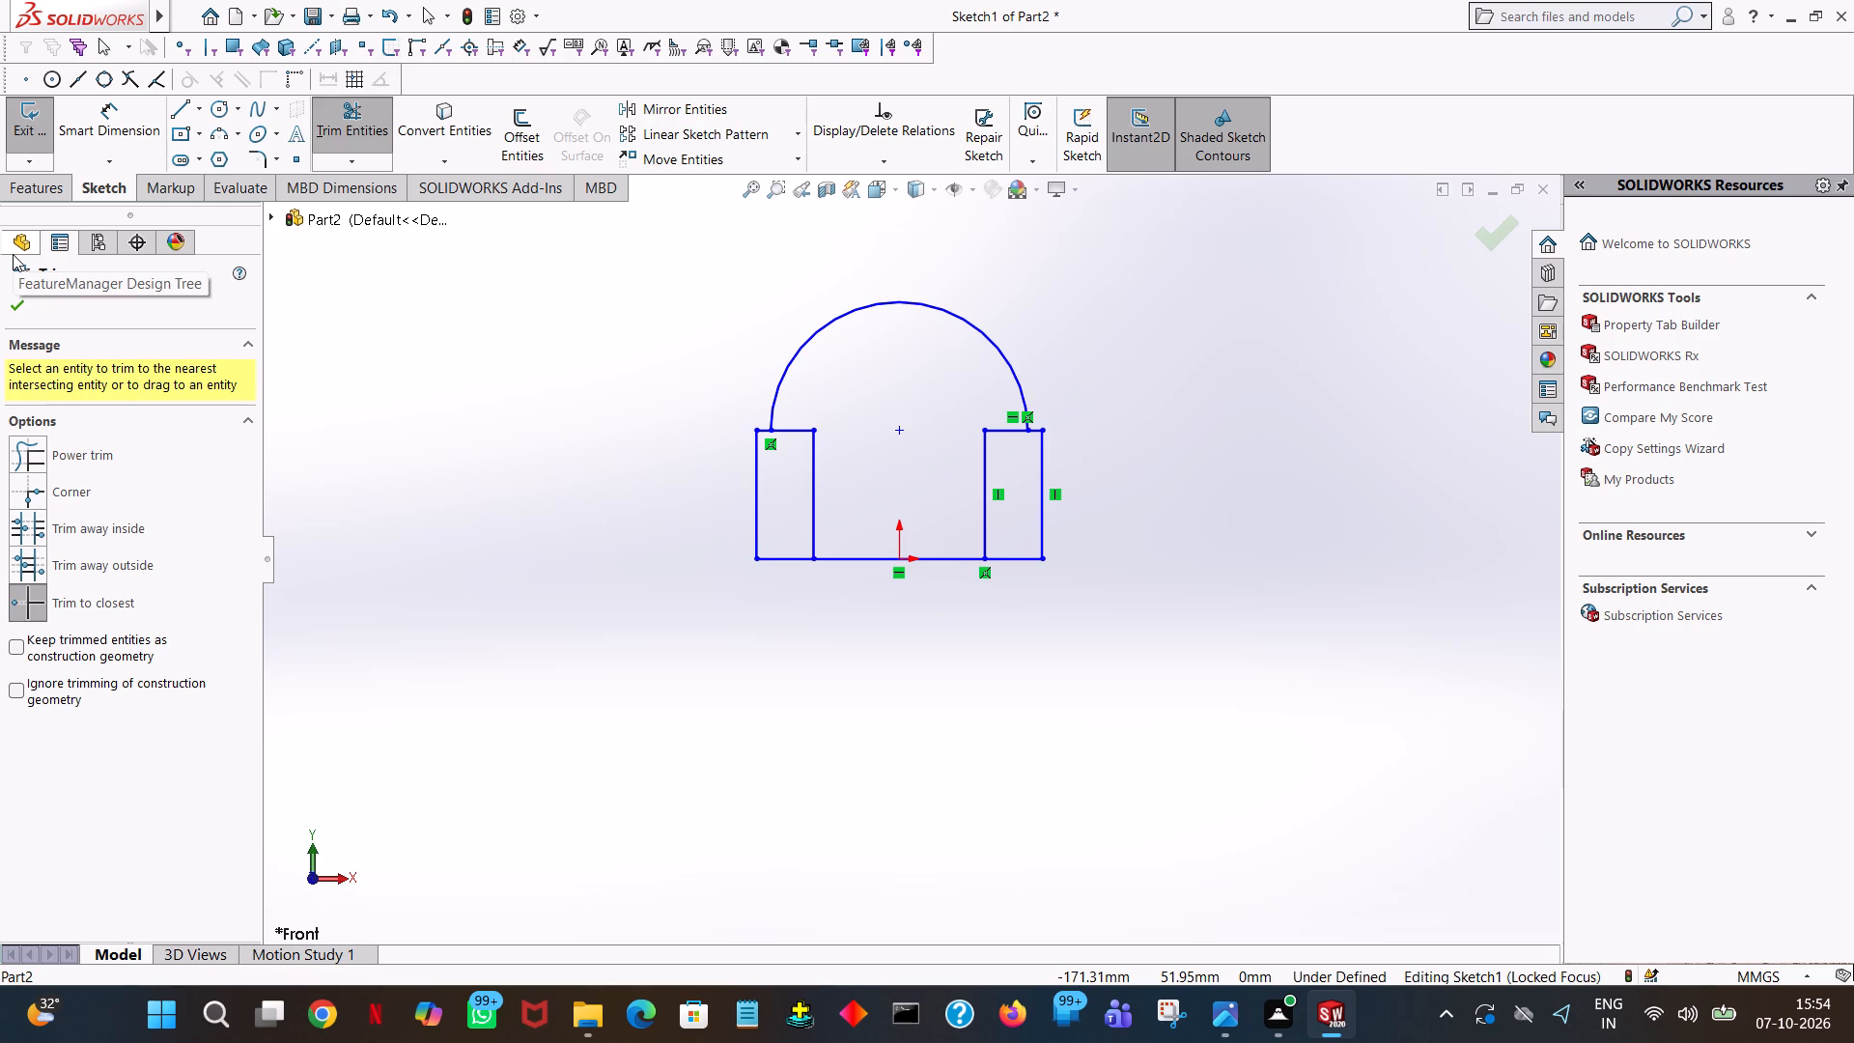
pyautogui.click(895, 560)
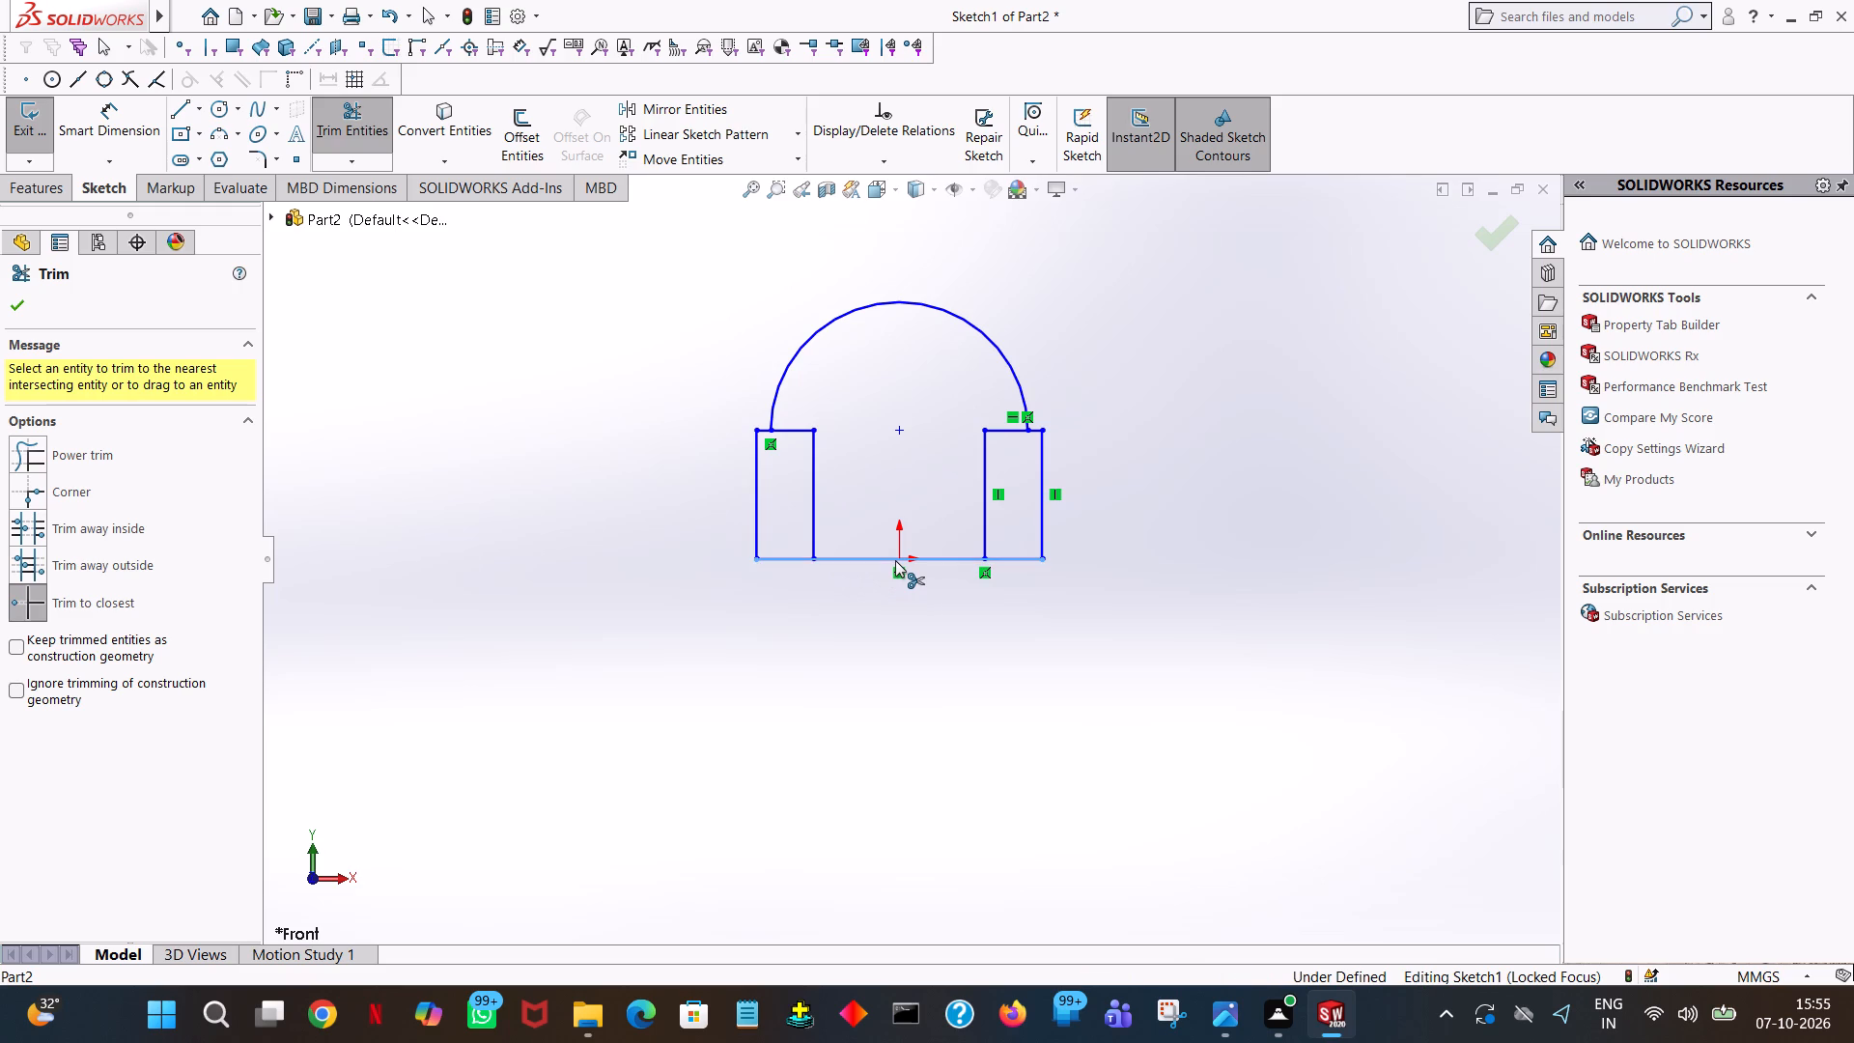
pyautogui.click(27, 312)
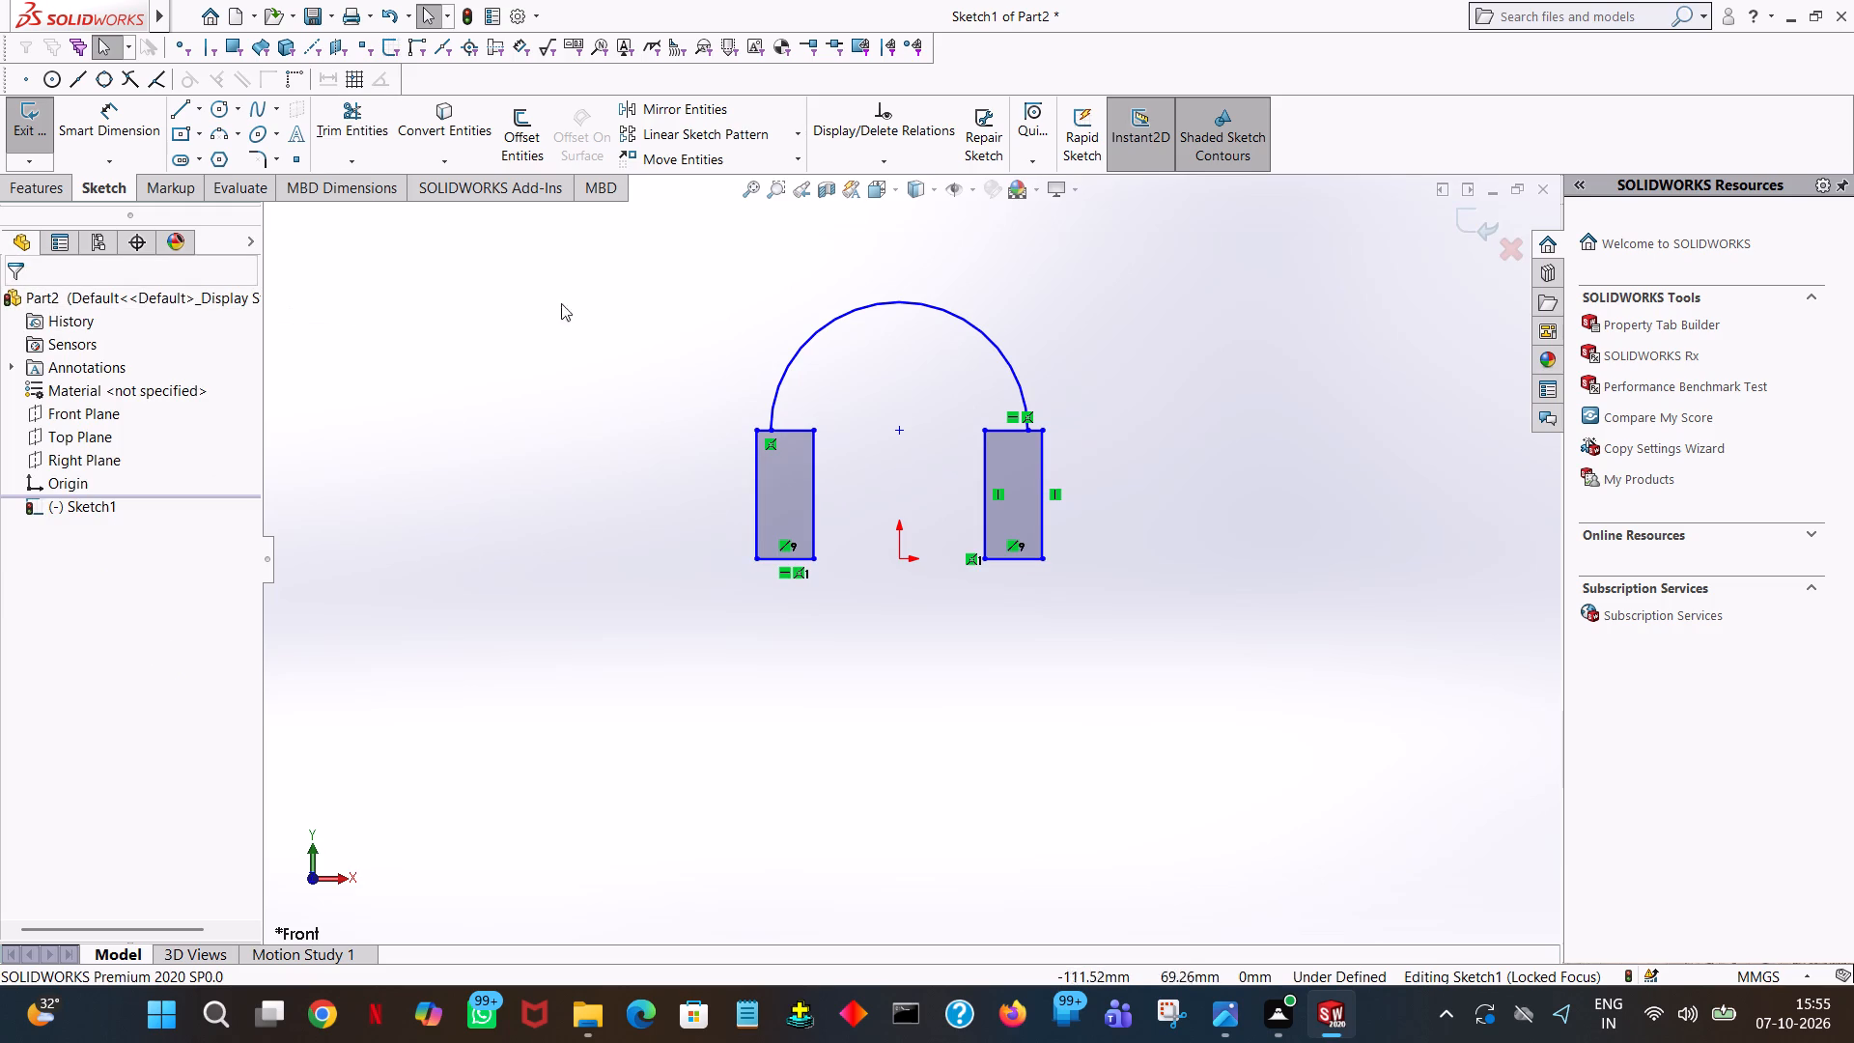
pyautogui.click(852, 309)
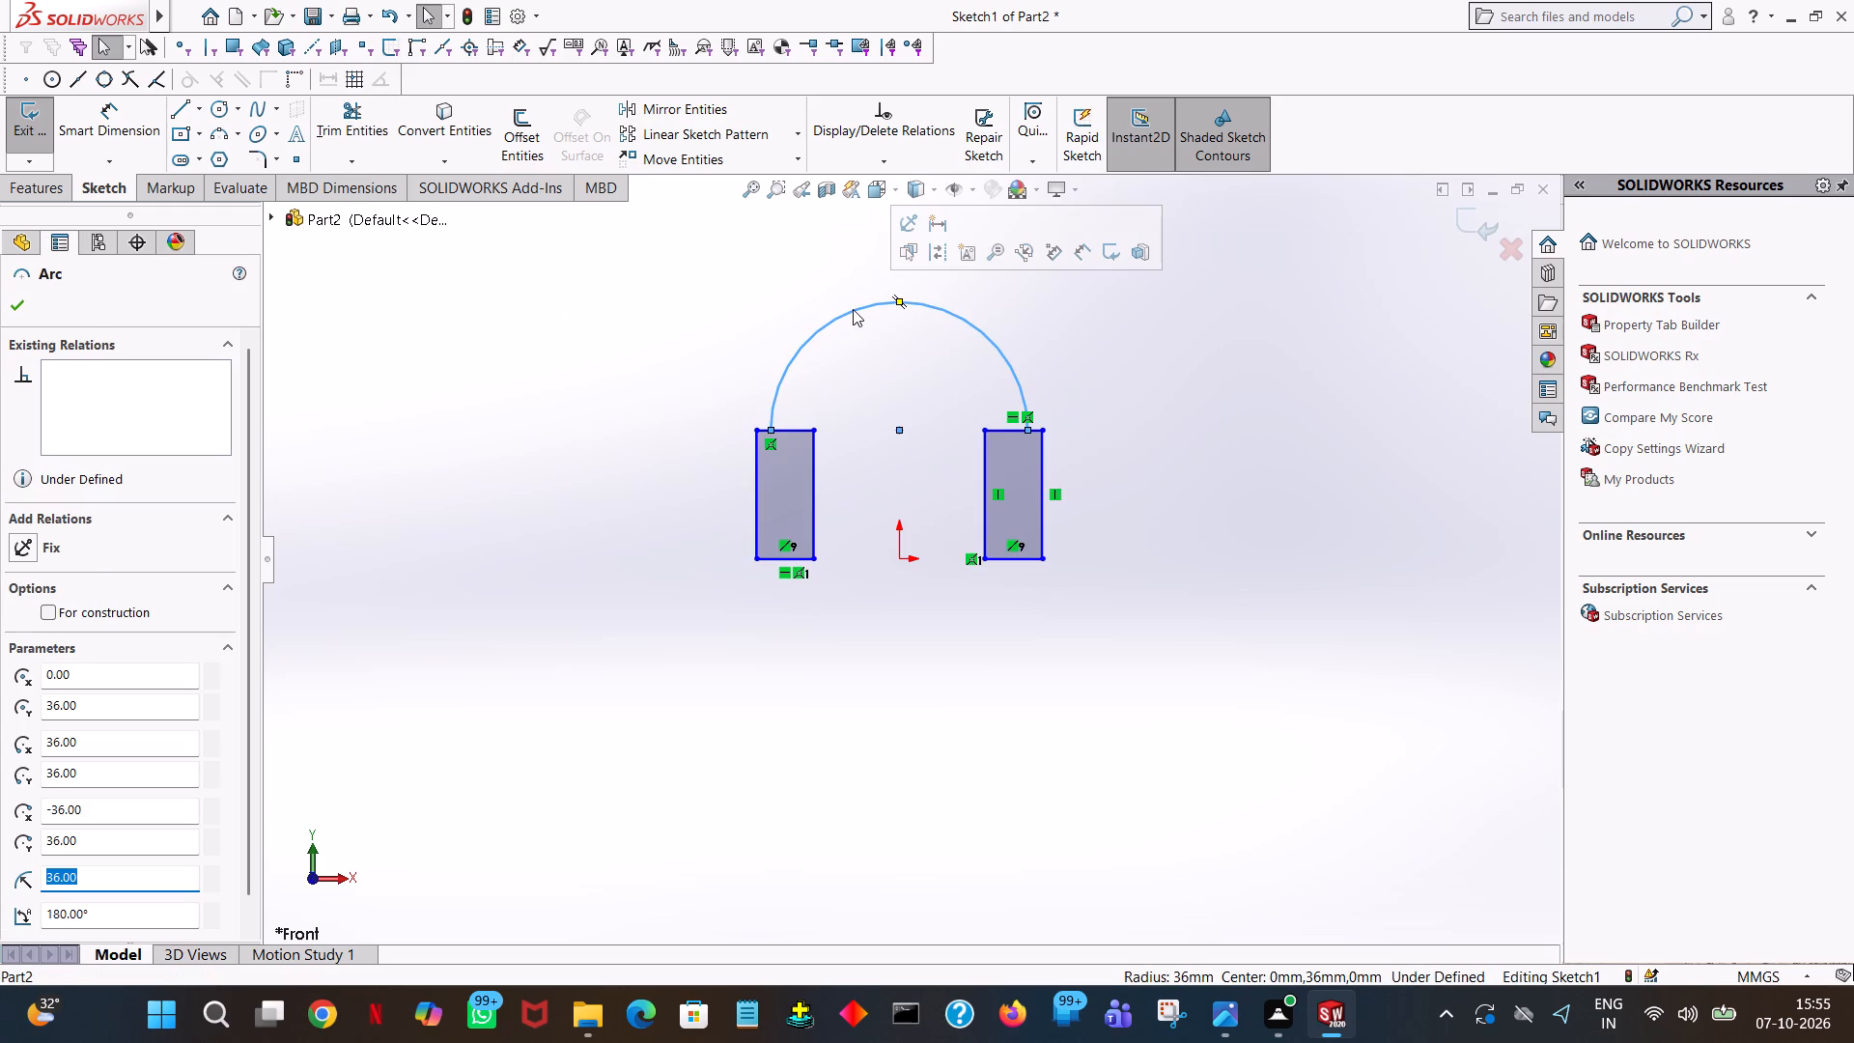
pyautogui.click(493, 283)
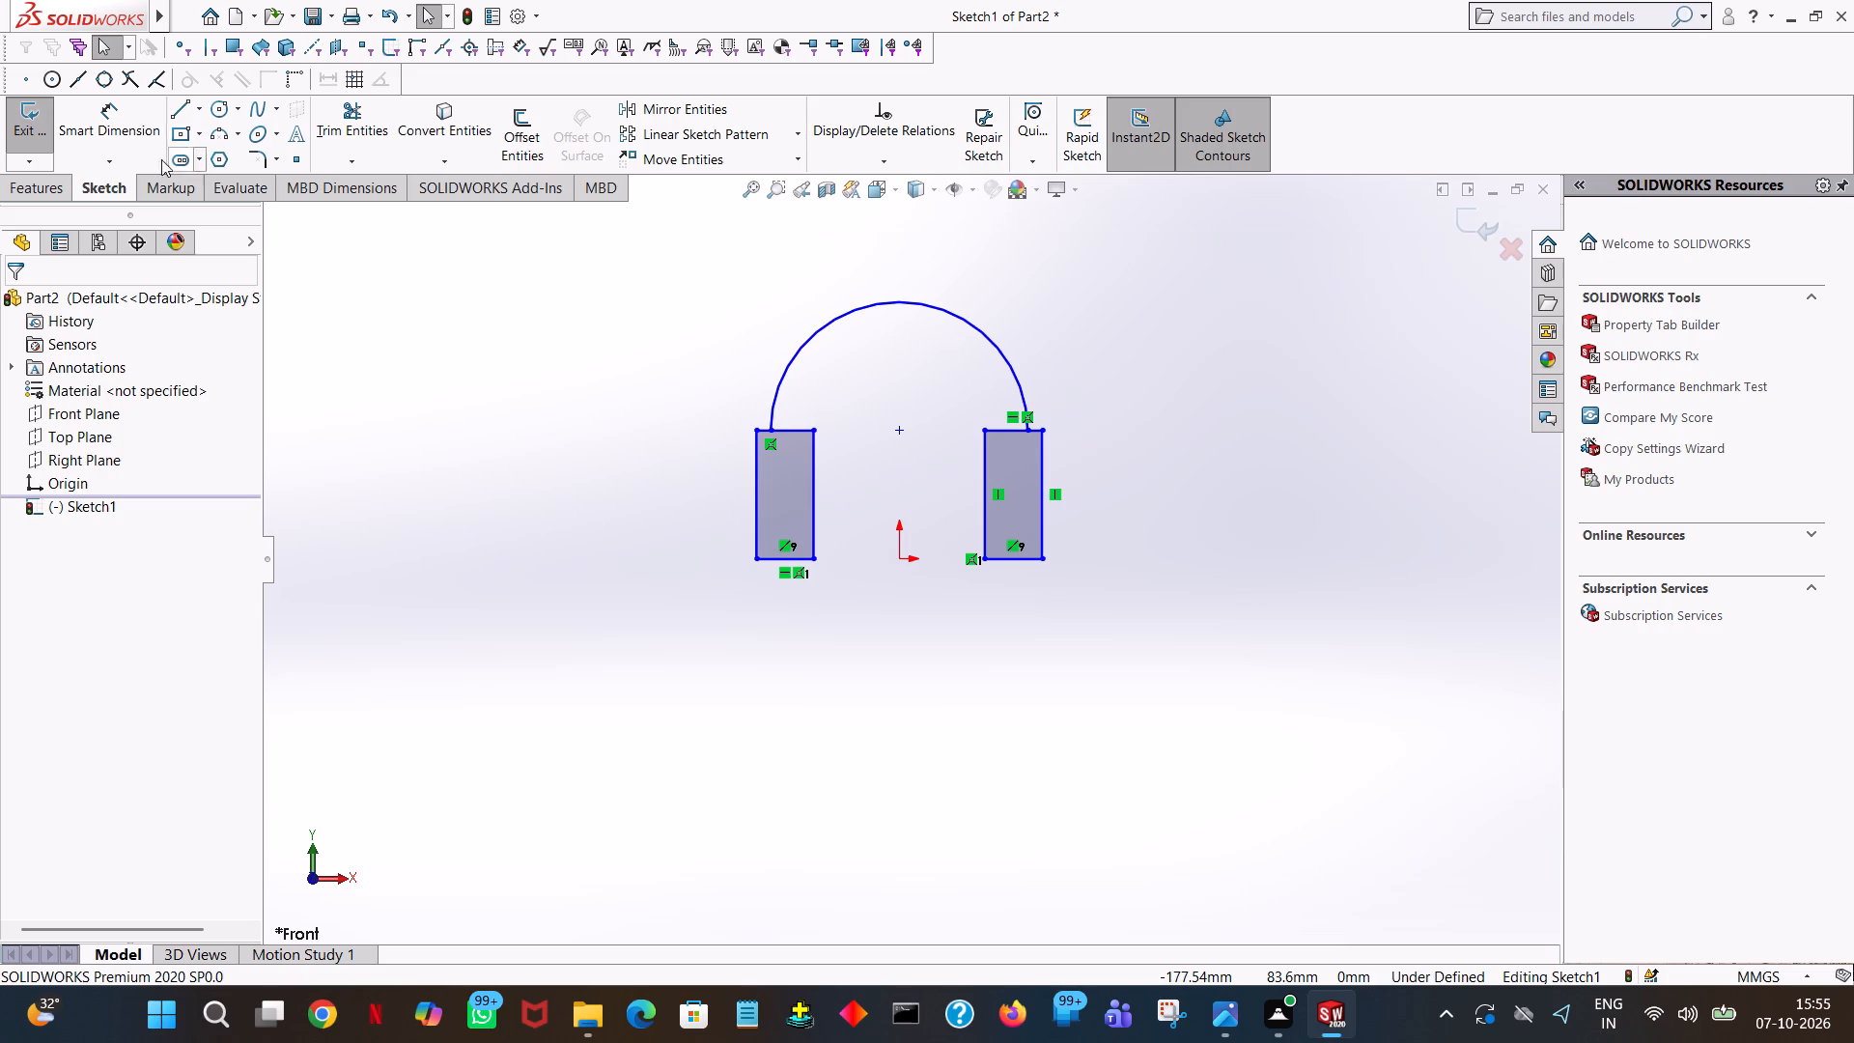
# Draw a horizontal line joining the inner top corners of the two rectangles to close the semicircular region.
pyautogui.click(18, 182)
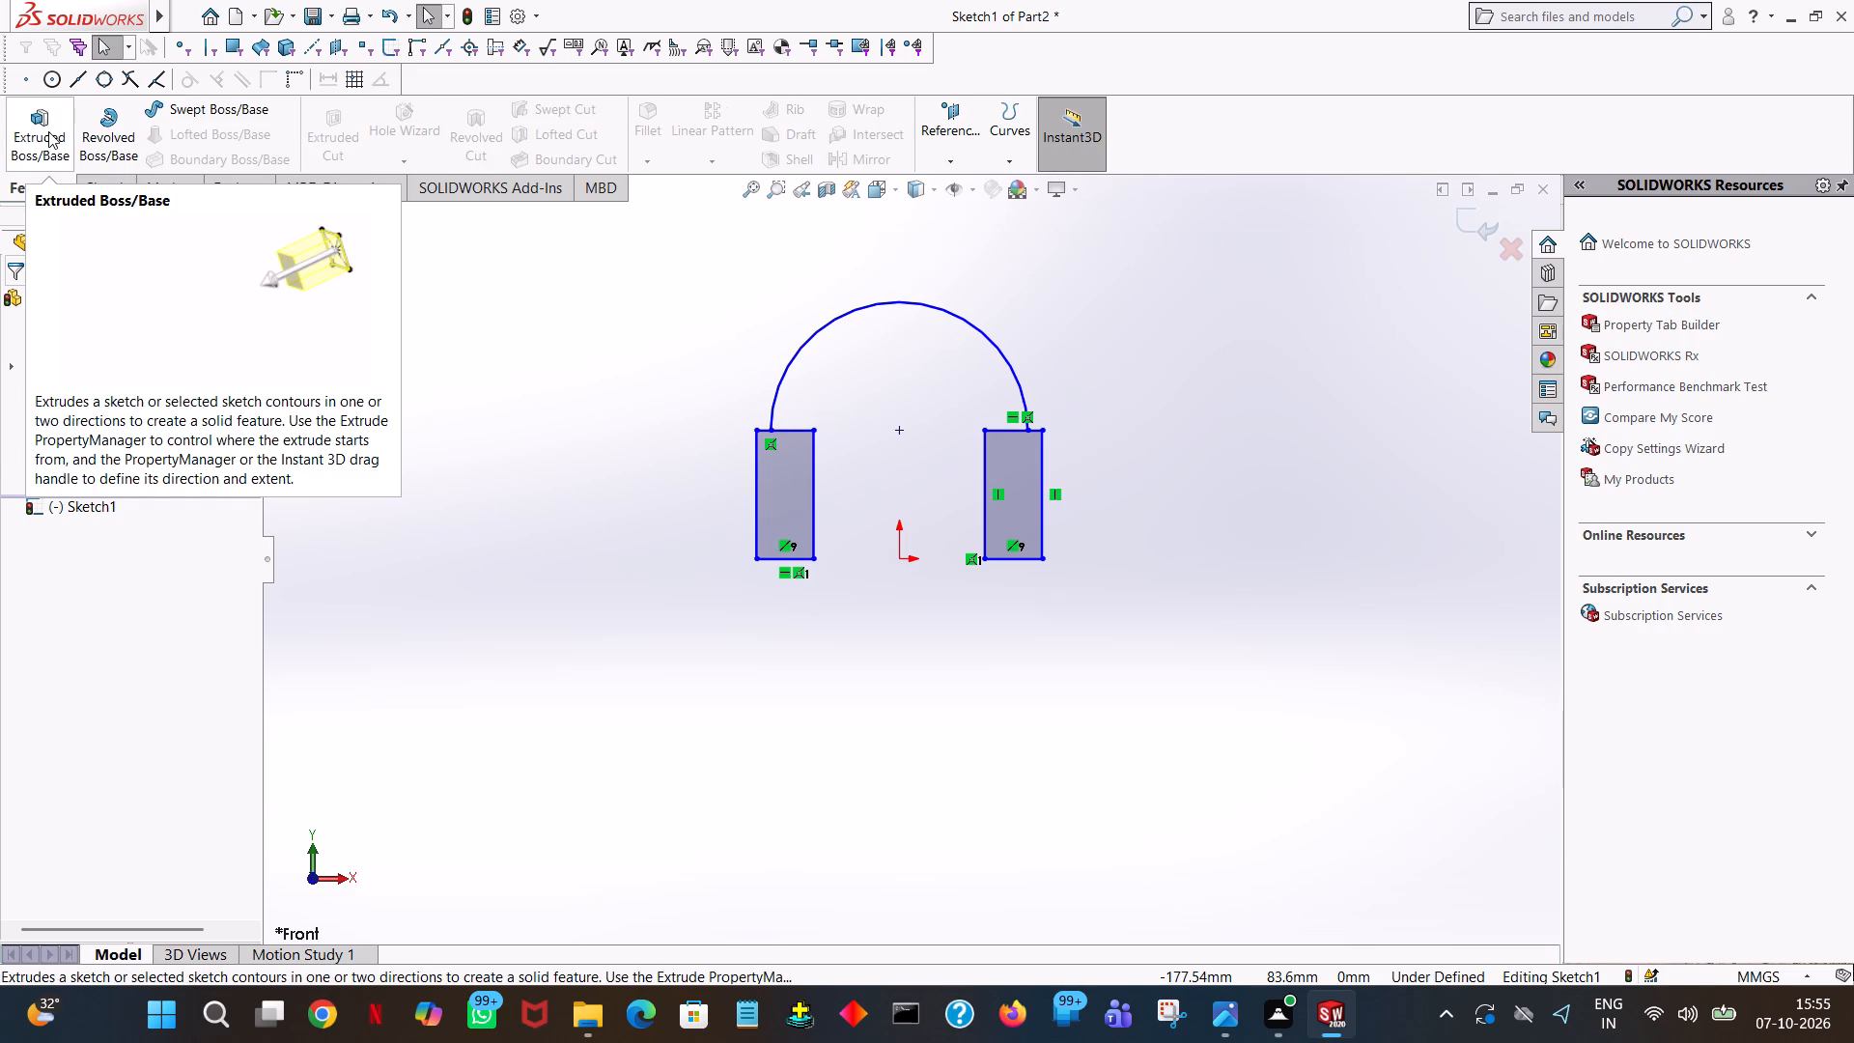
pyautogui.click(103, 183)
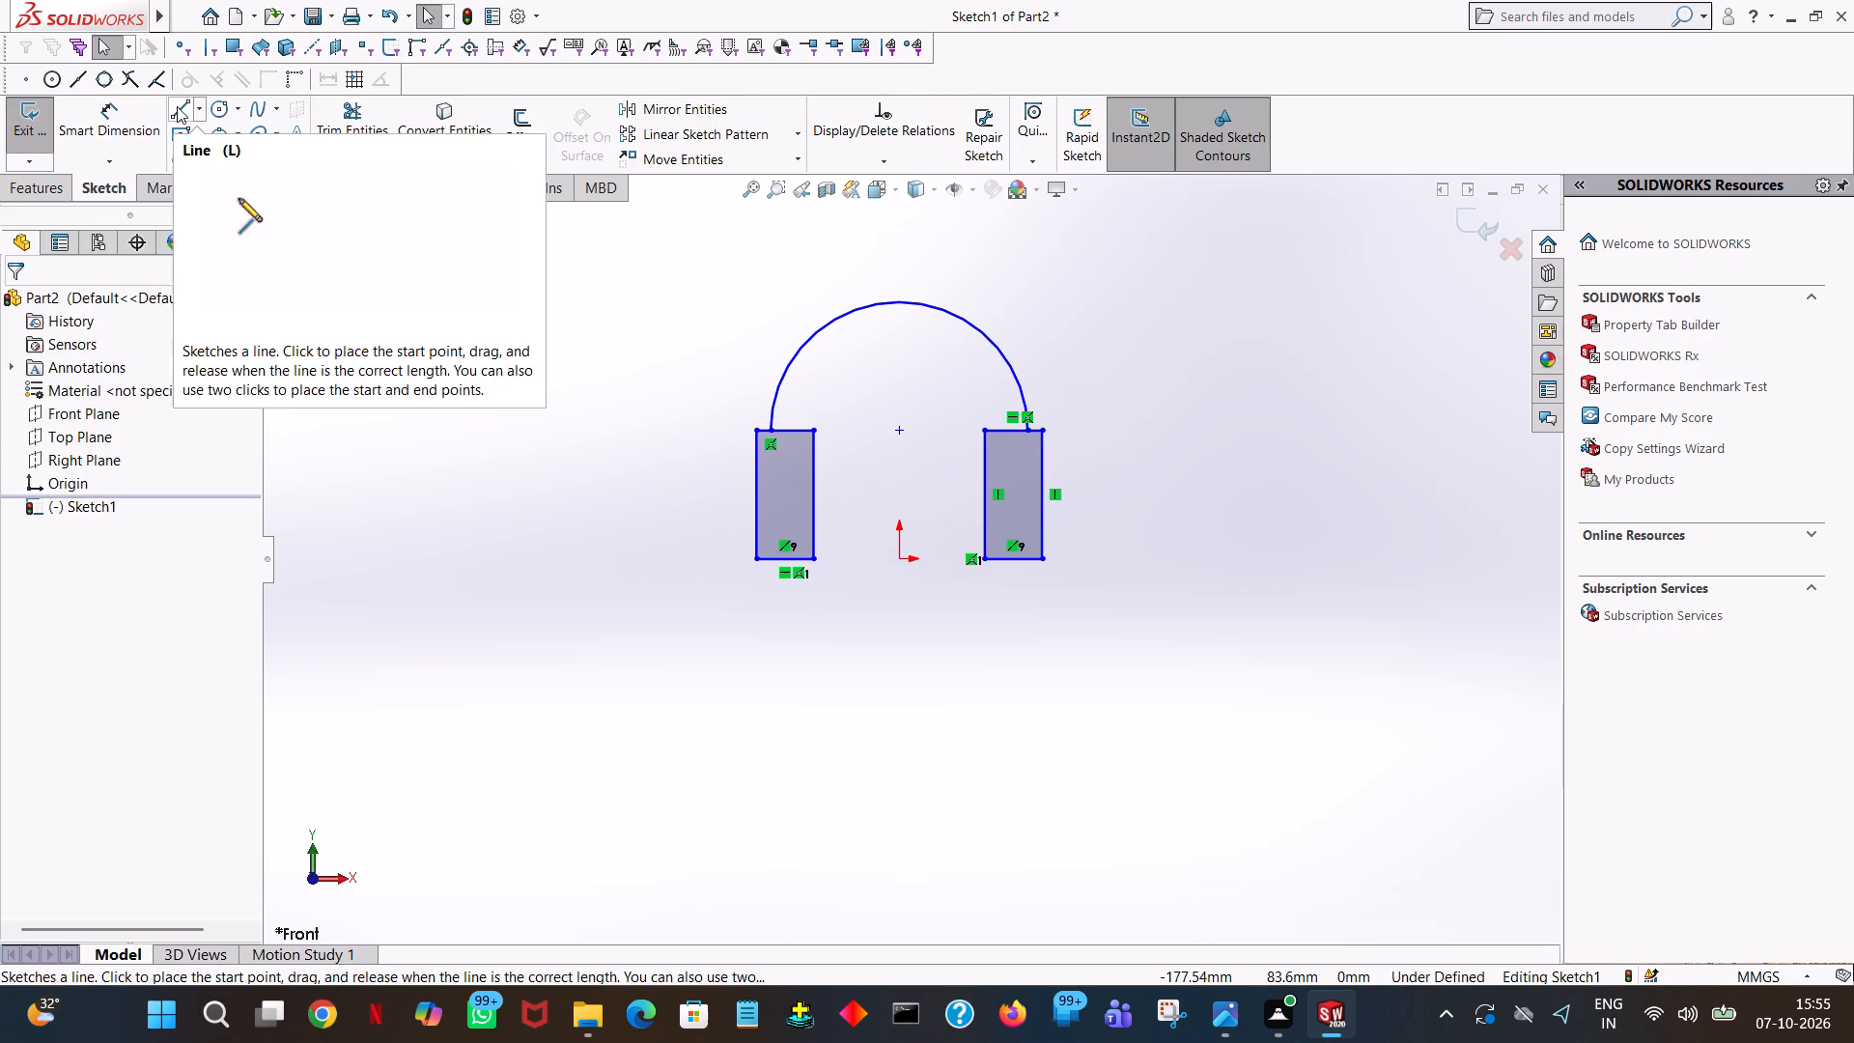
pyautogui.click(178, 106)
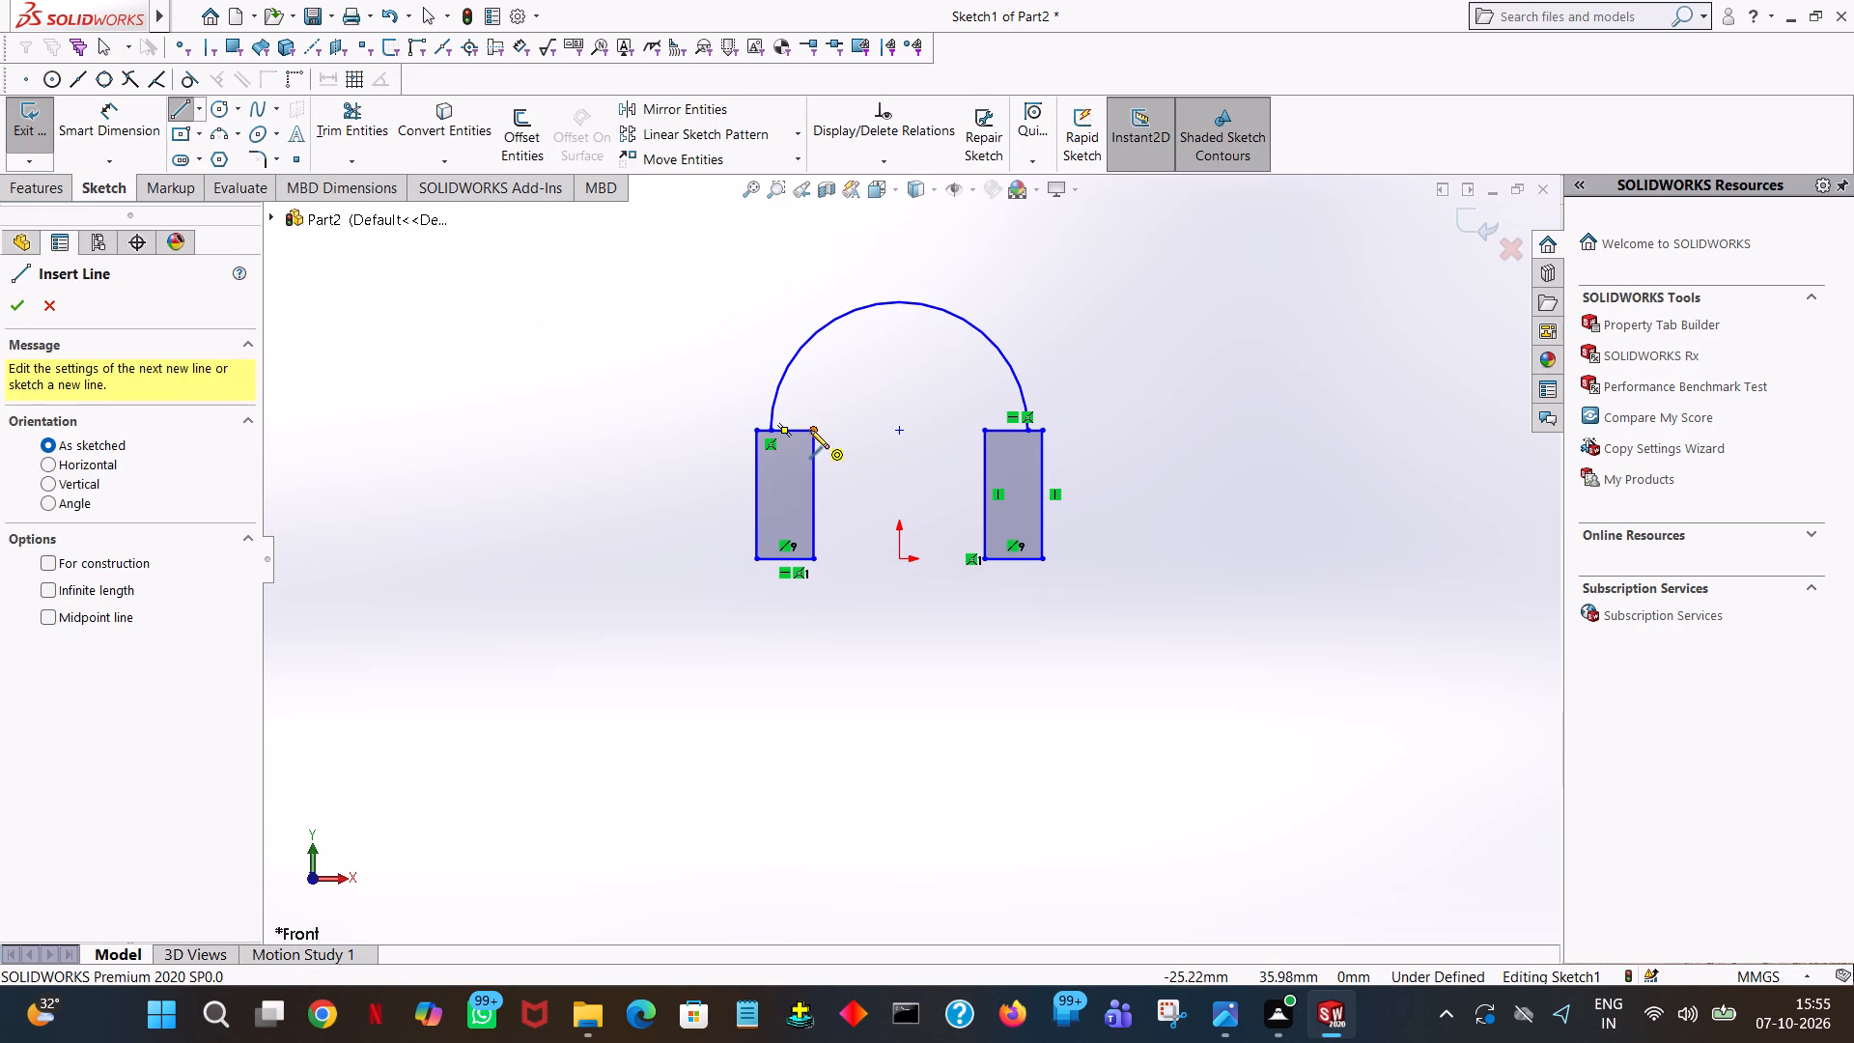
pyautogui.click(811, 430)
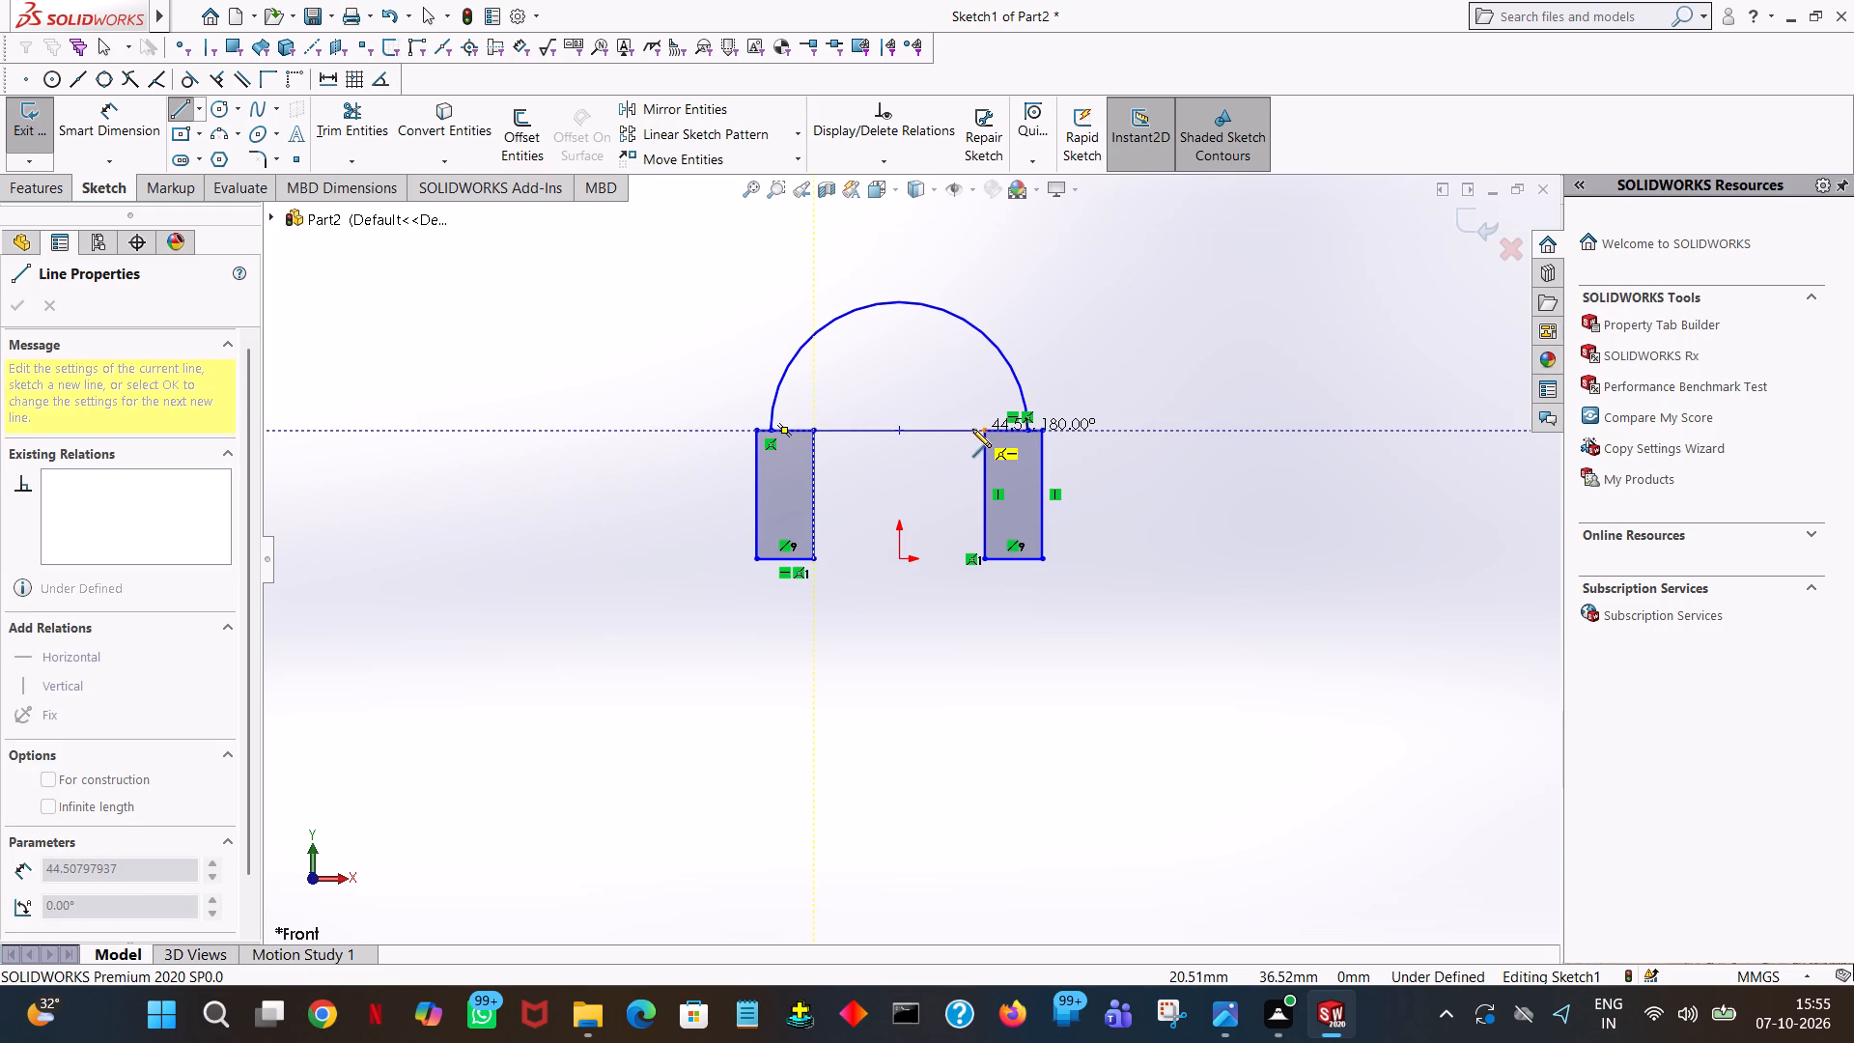
pyautogui.click(980, 429)
pyautogui.rightClick(980, 429)
pyautogui.click(1013, 441)
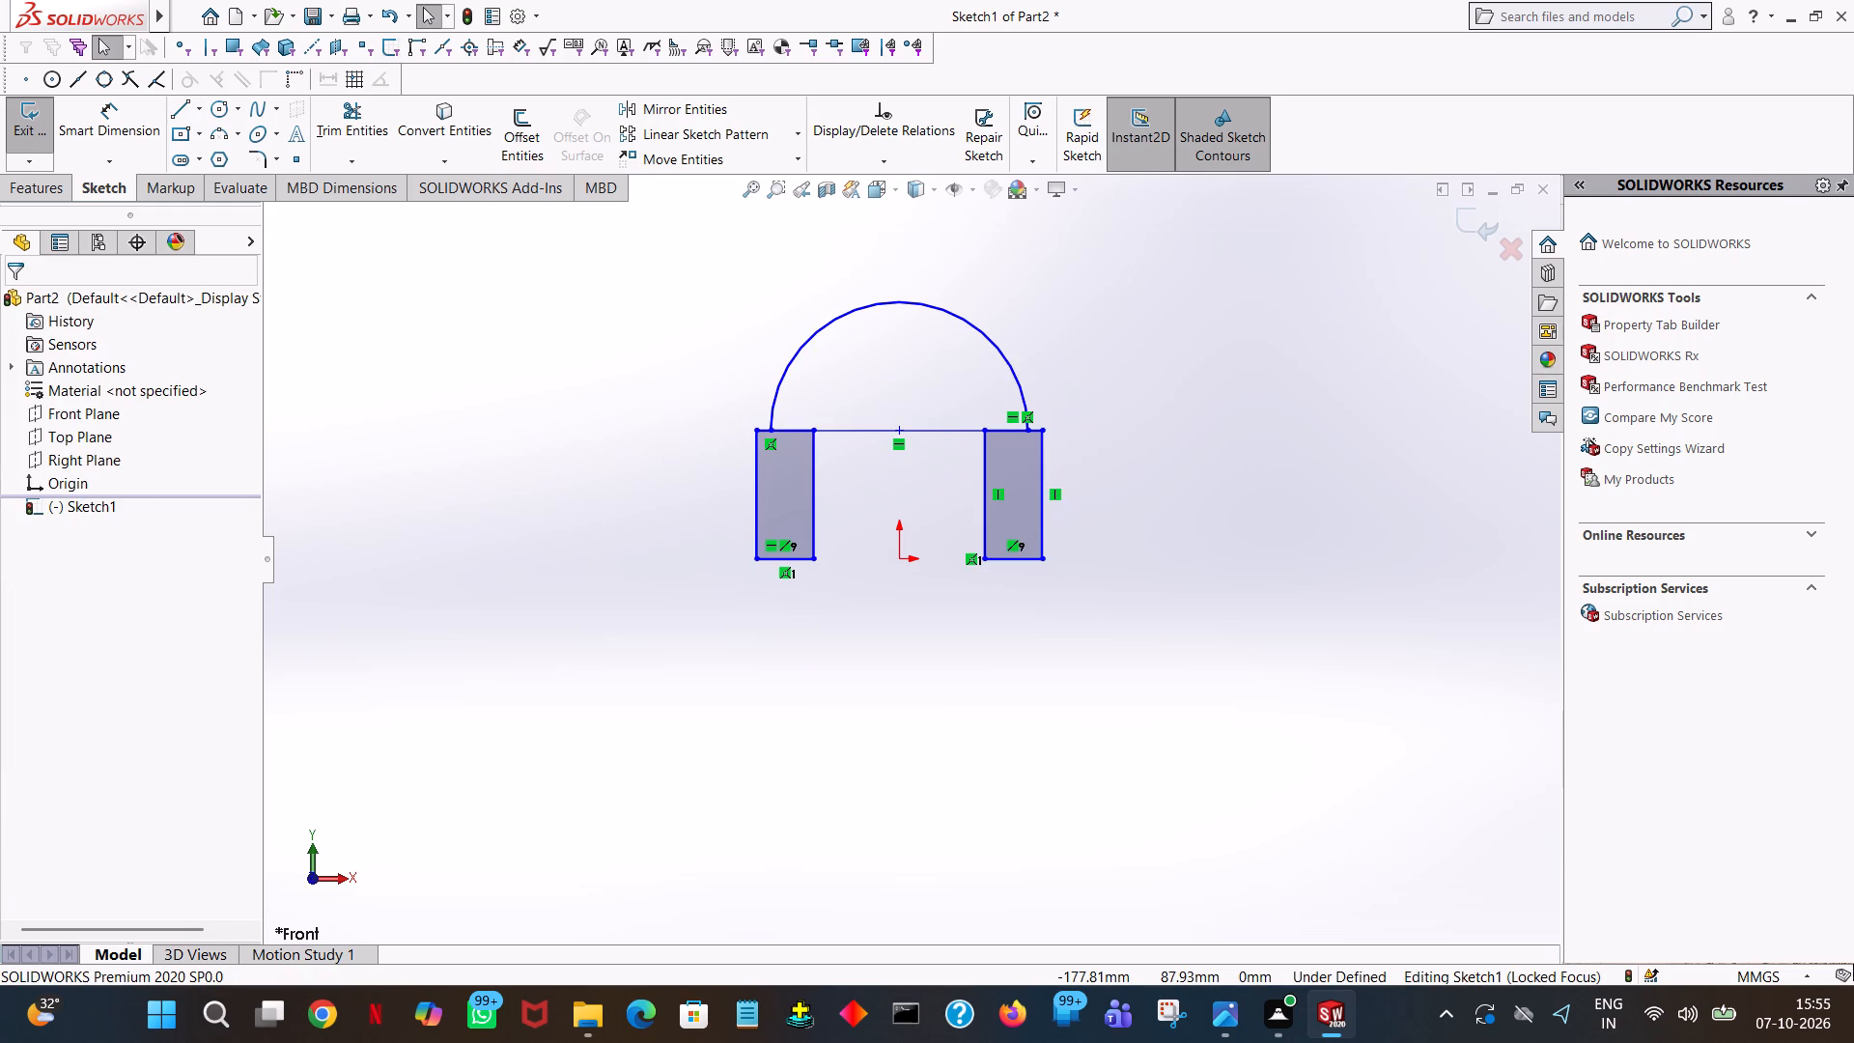
# Extrude the semicircular region and both rectangles as a 20 mm blind boss in the reversed direction.
pyautogui.click(0, 178)
pyautogui.click(19, 145)
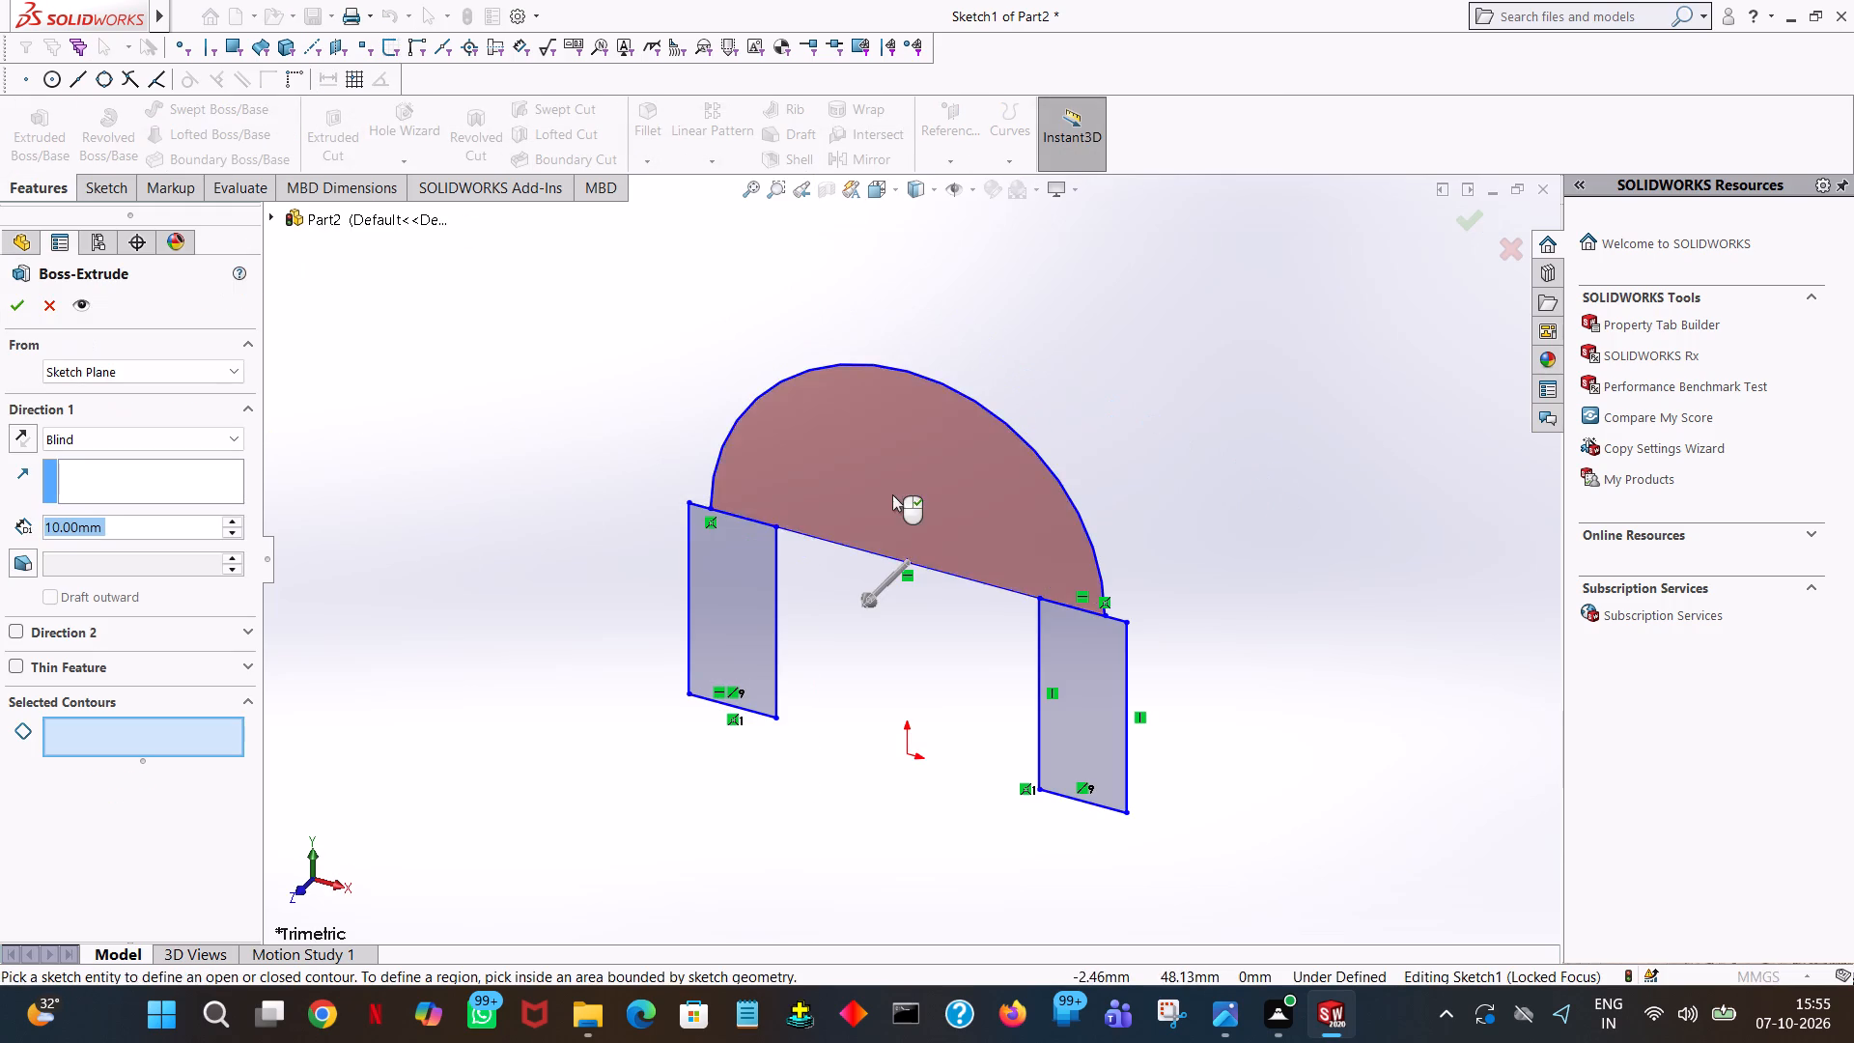
pyautogui.click(892, 494)
pyautogui.click(756, 596)
pyautogui.click(1073, 678)
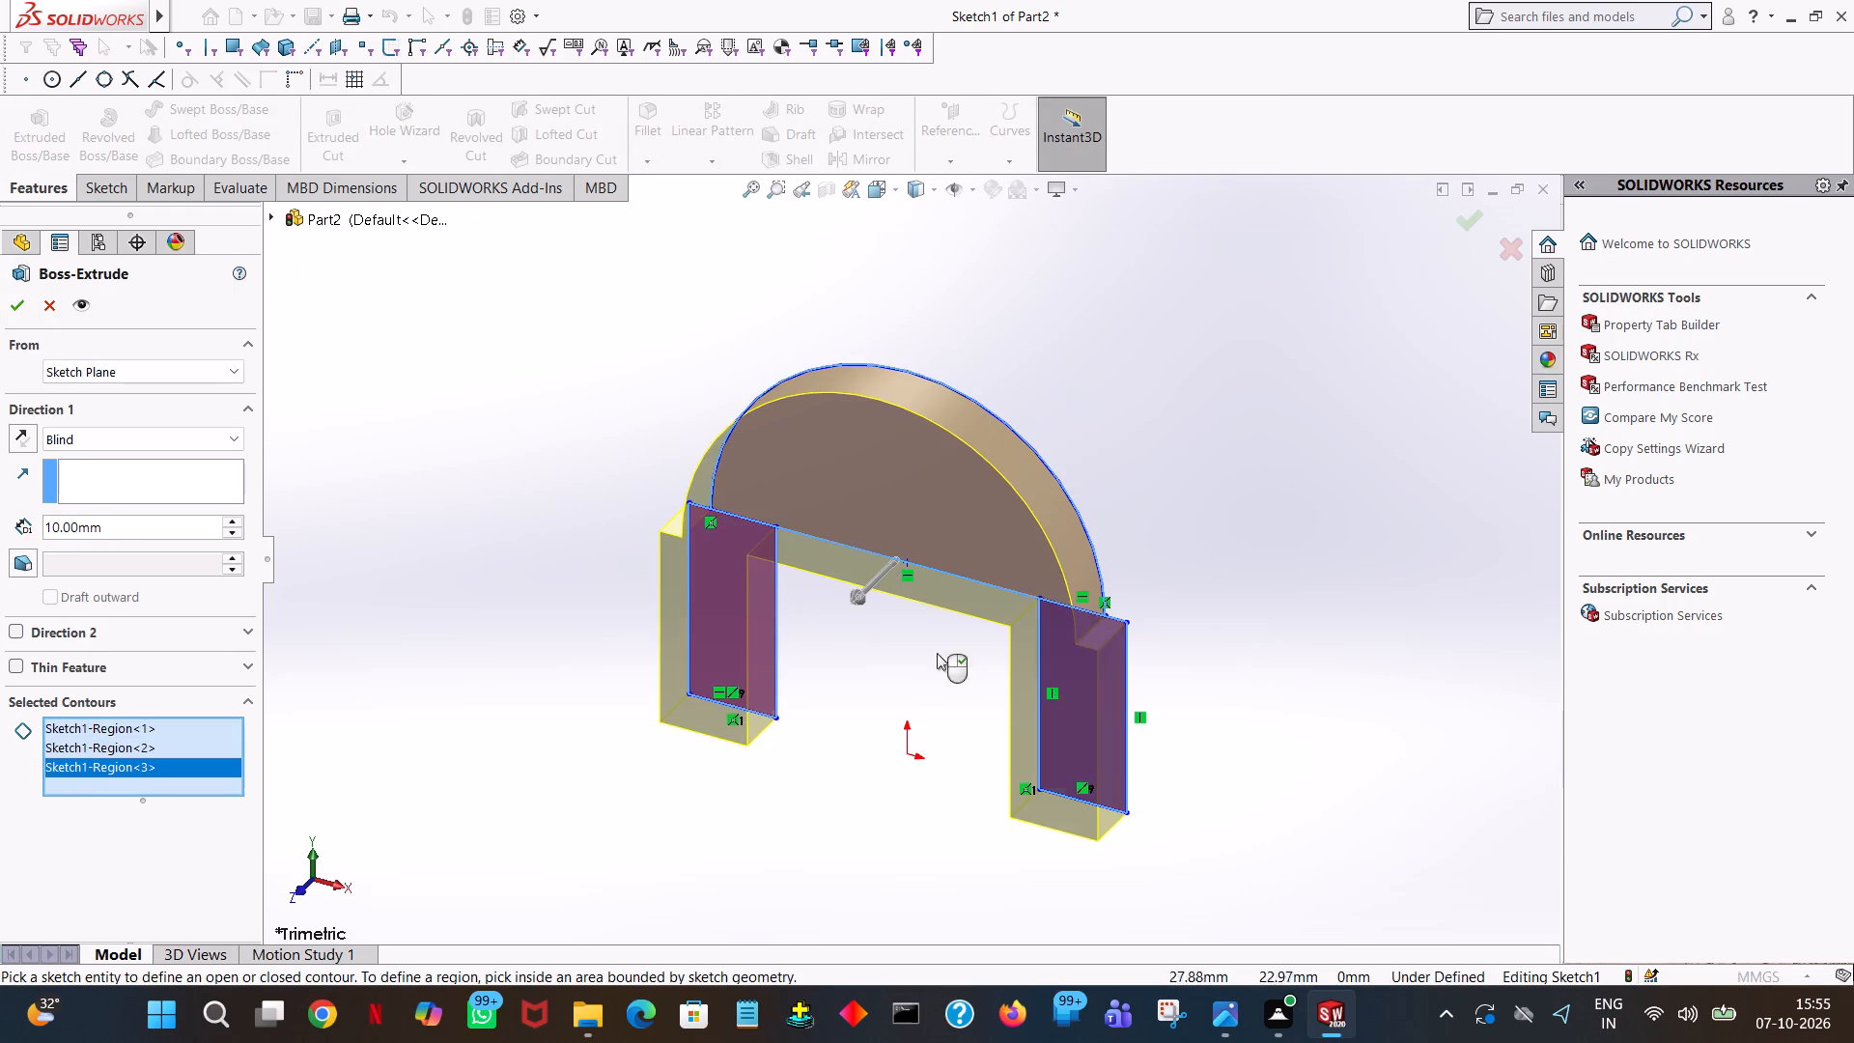
pyautogui.click(26, 430)
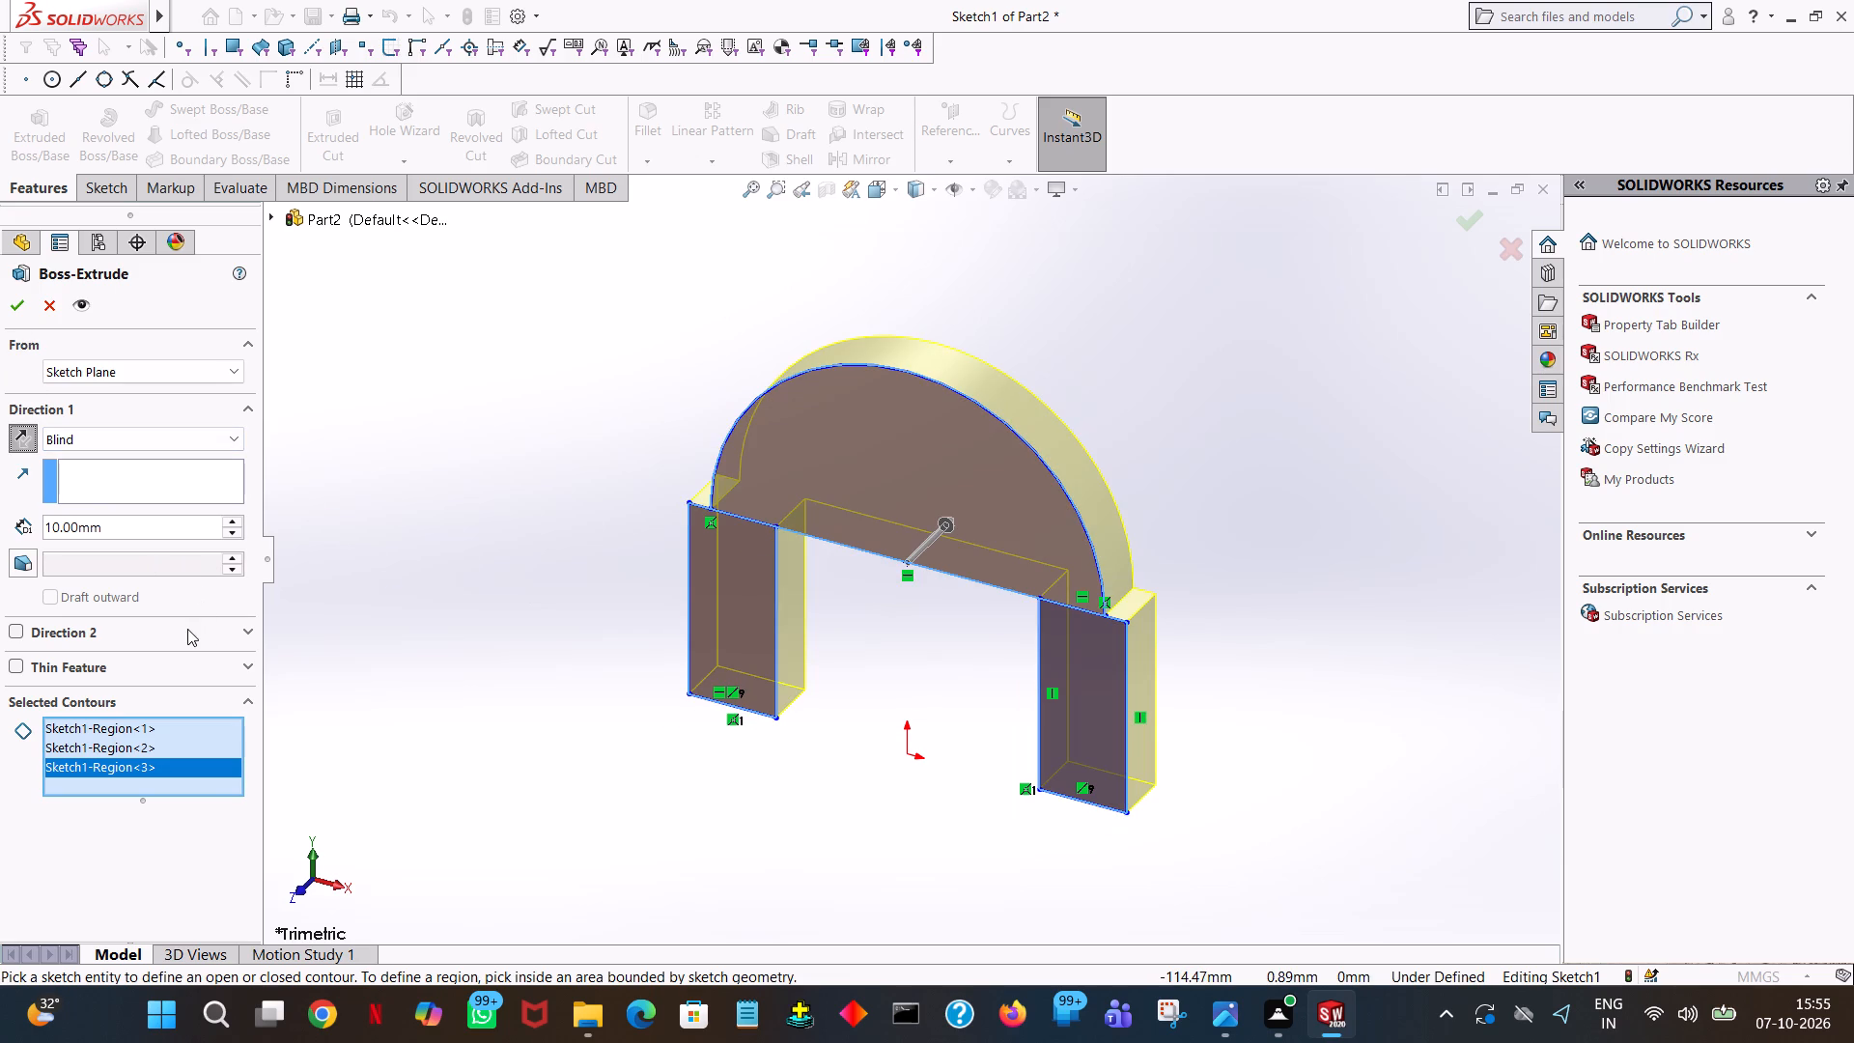
pyautogui.click(236, 522)
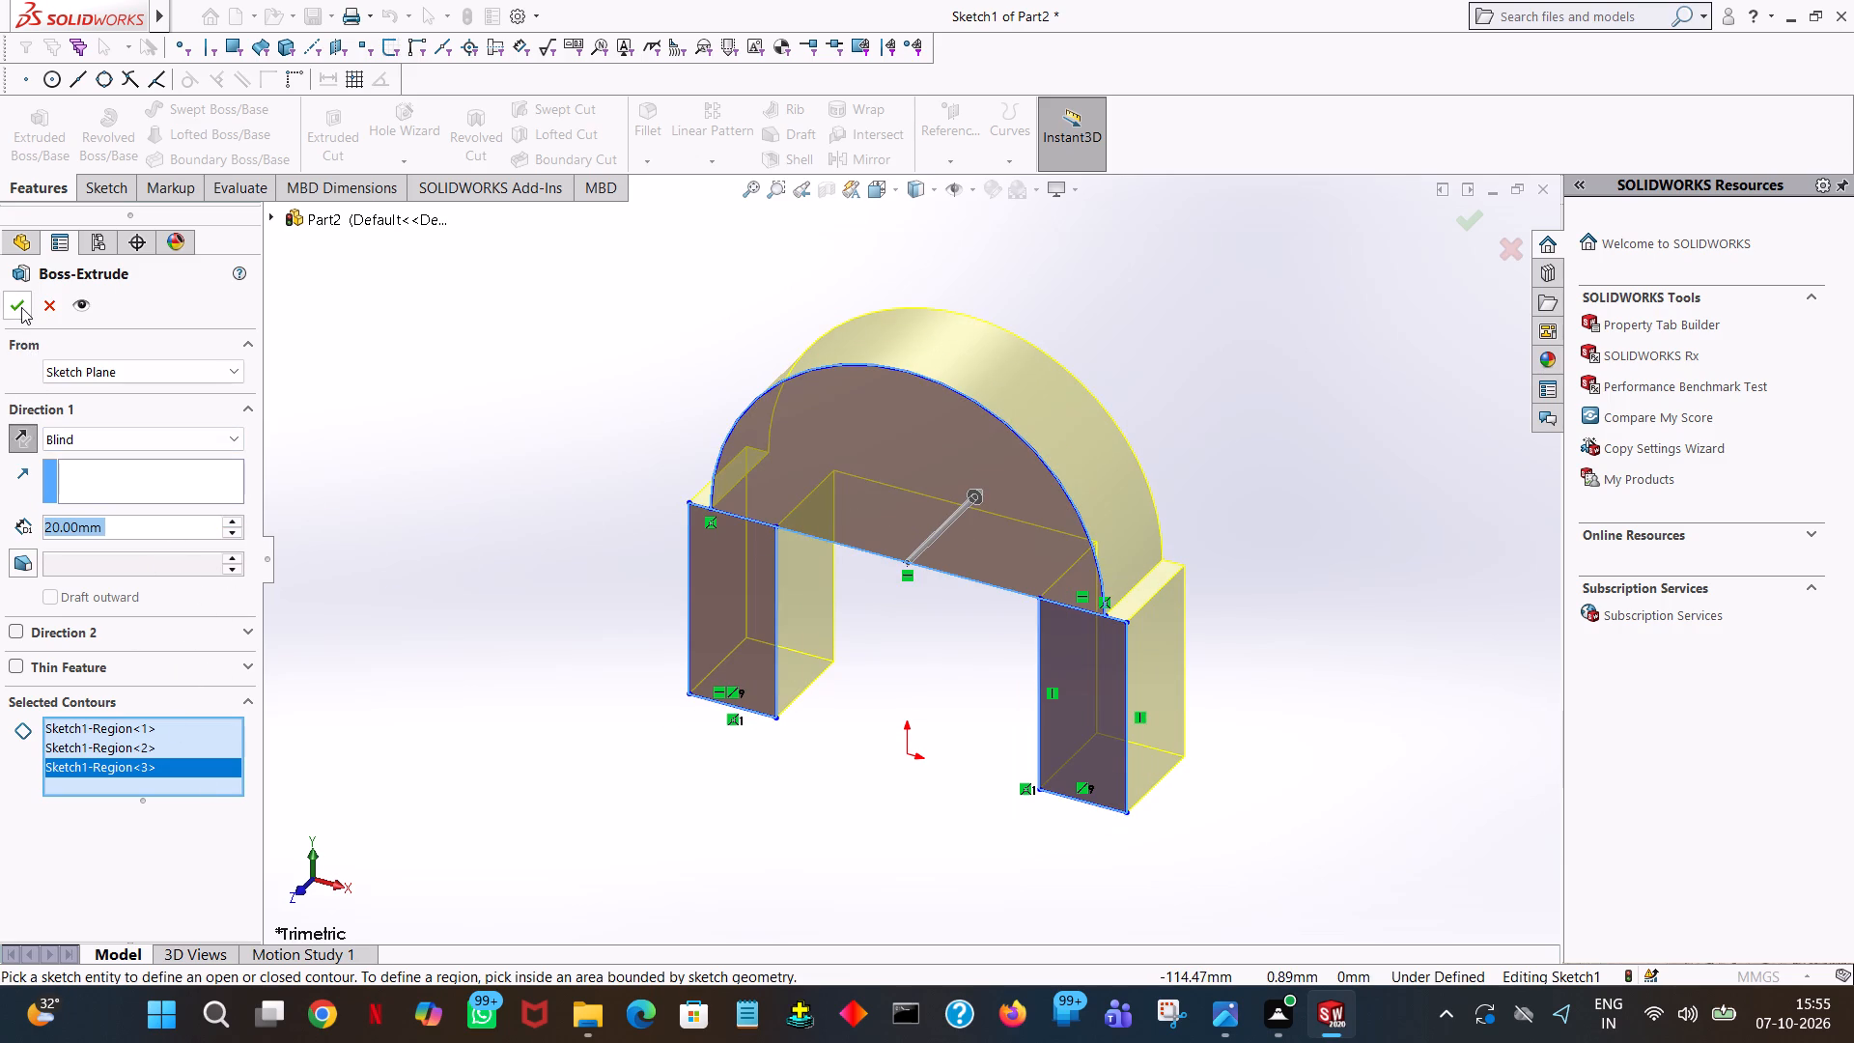
pyautogui.click(21, 307)
pyautogui.click(408, 334)
# Fillet the inner corner edge where the arch meets the top of the +X leg with a 4 mm radius.
pyautogui.moveTo(408, 334); pyautogui.dragTo(436, 233, button='middle')
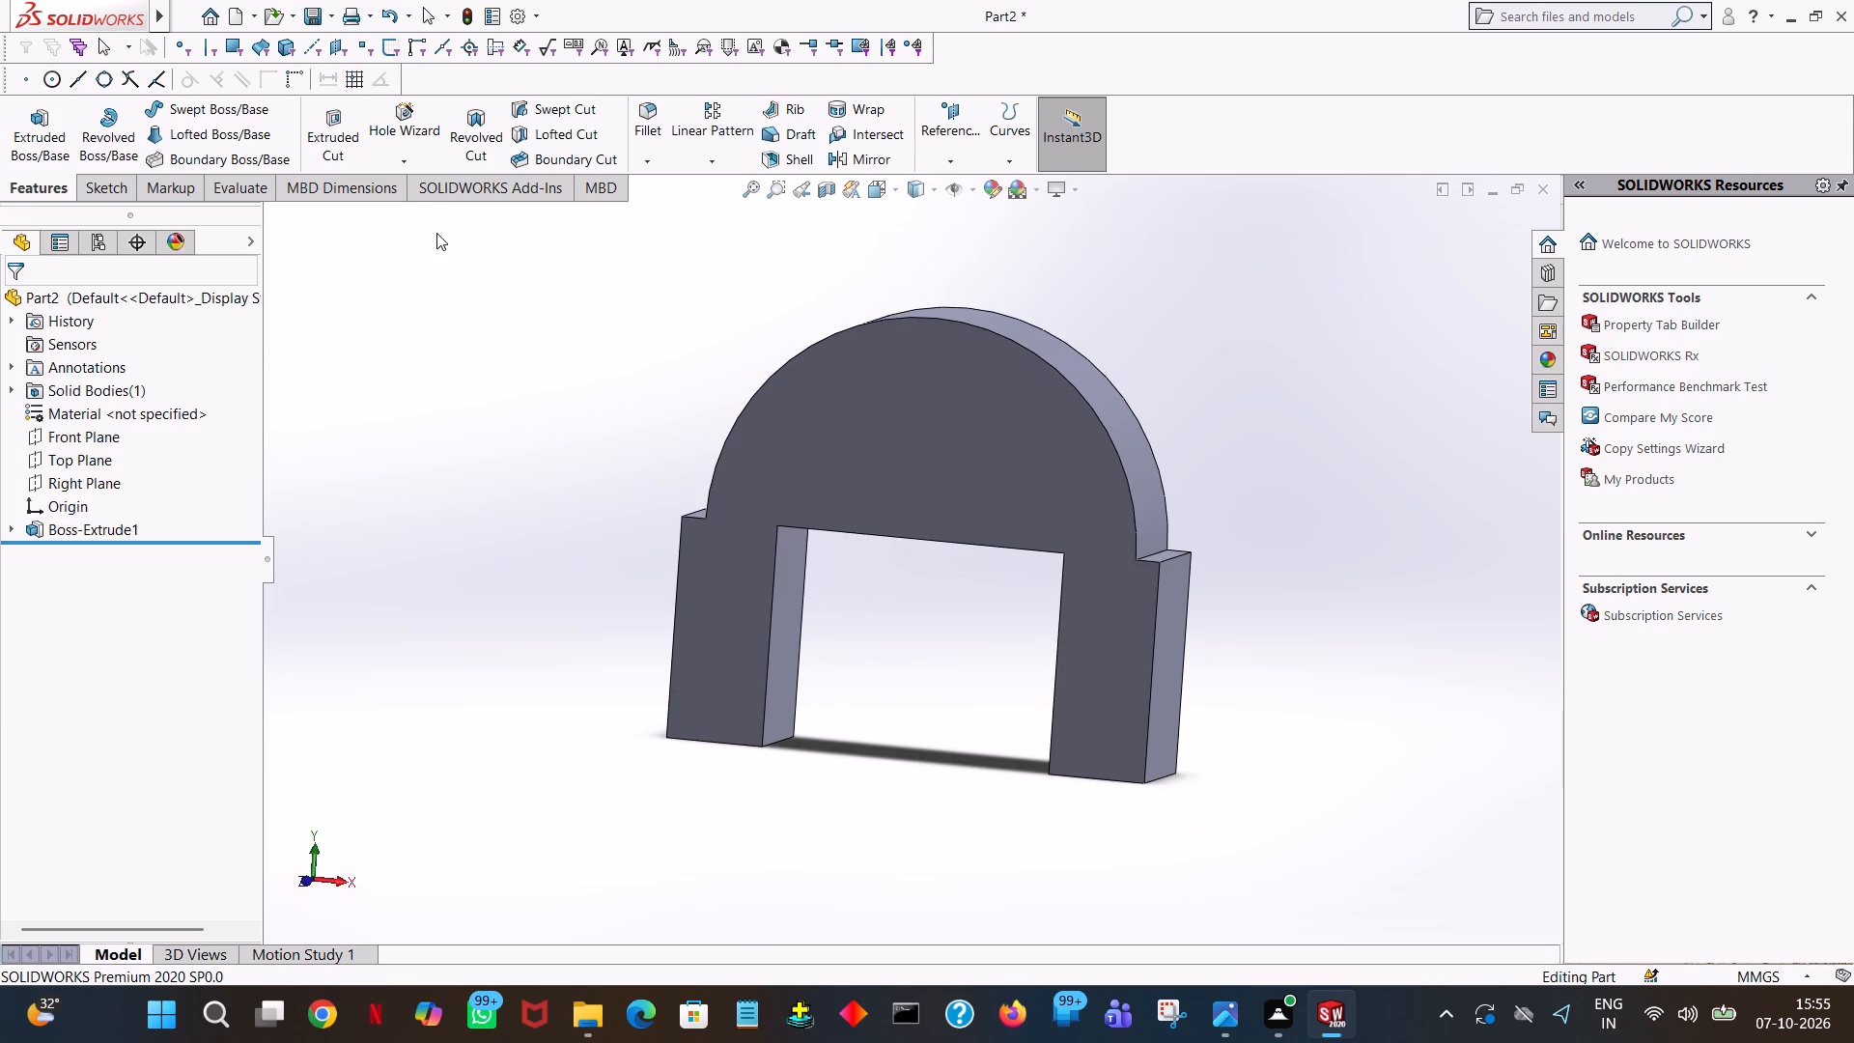
pyautogui.click(639, 121)
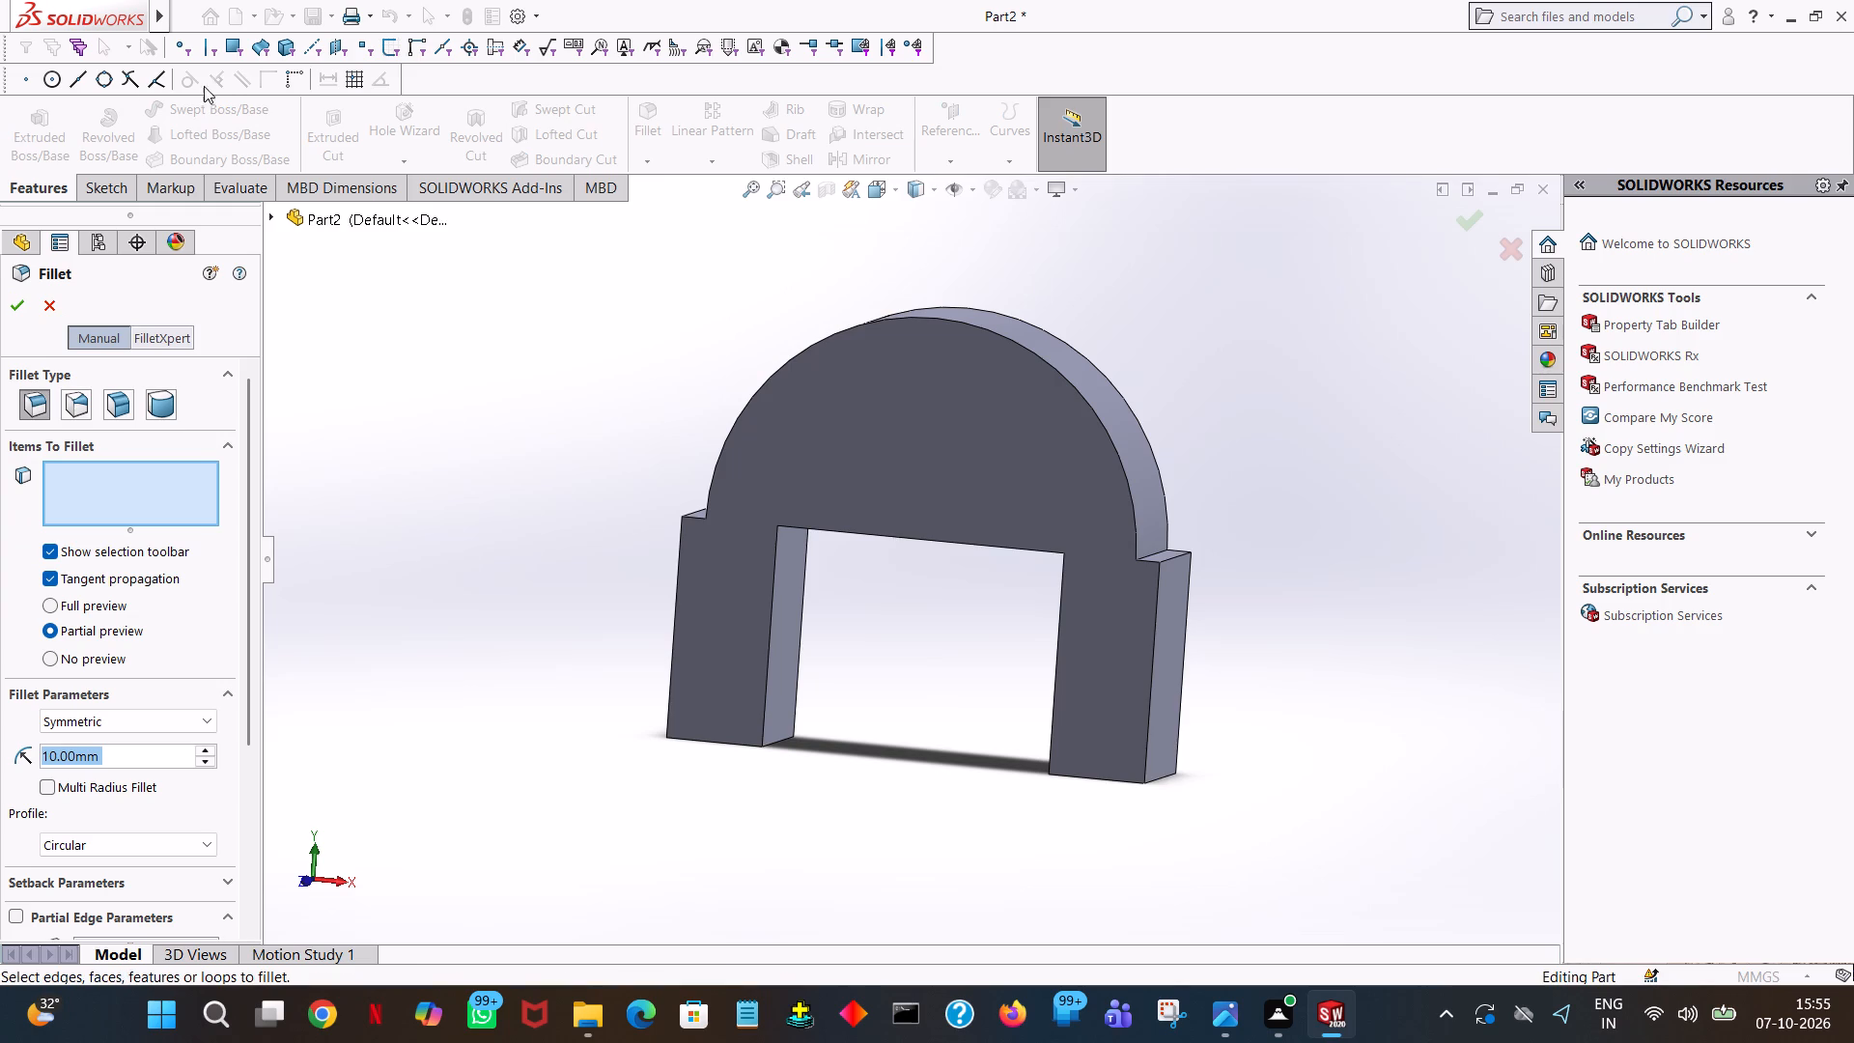
pyautogui.press('4')
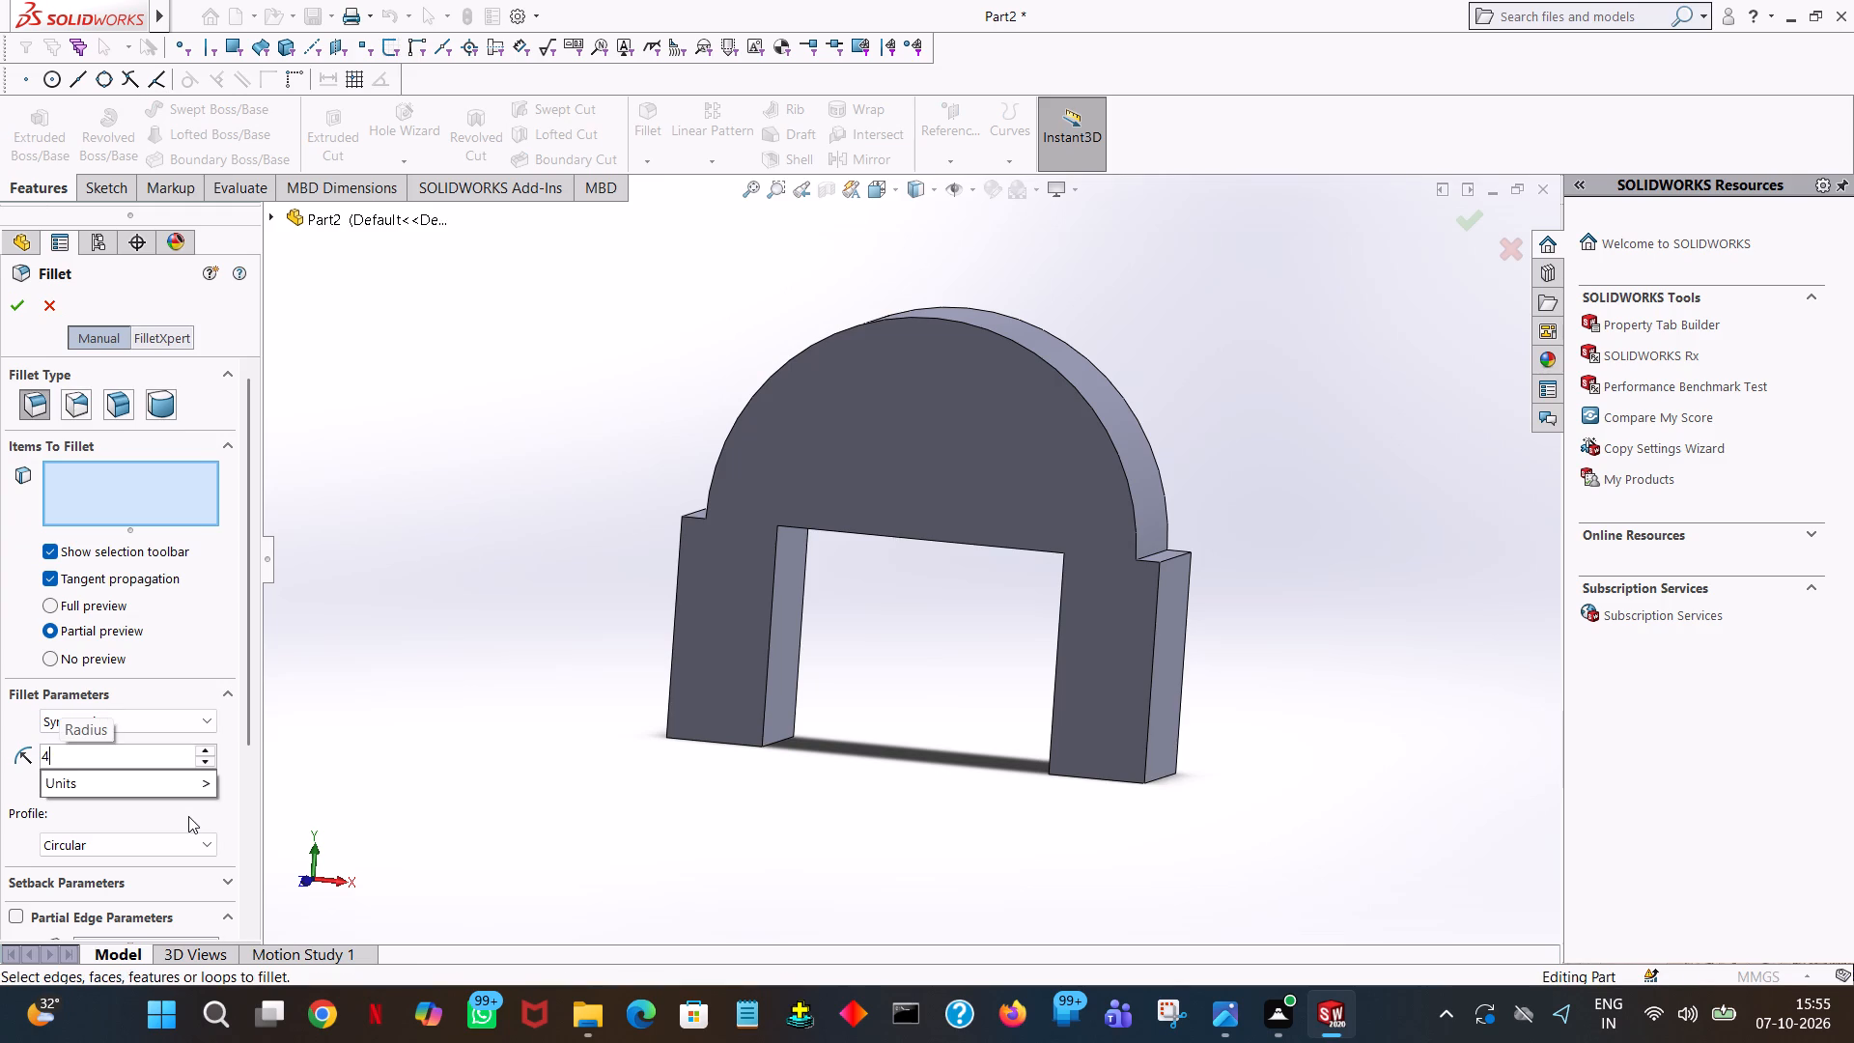
pyautogui.click(437, 479)
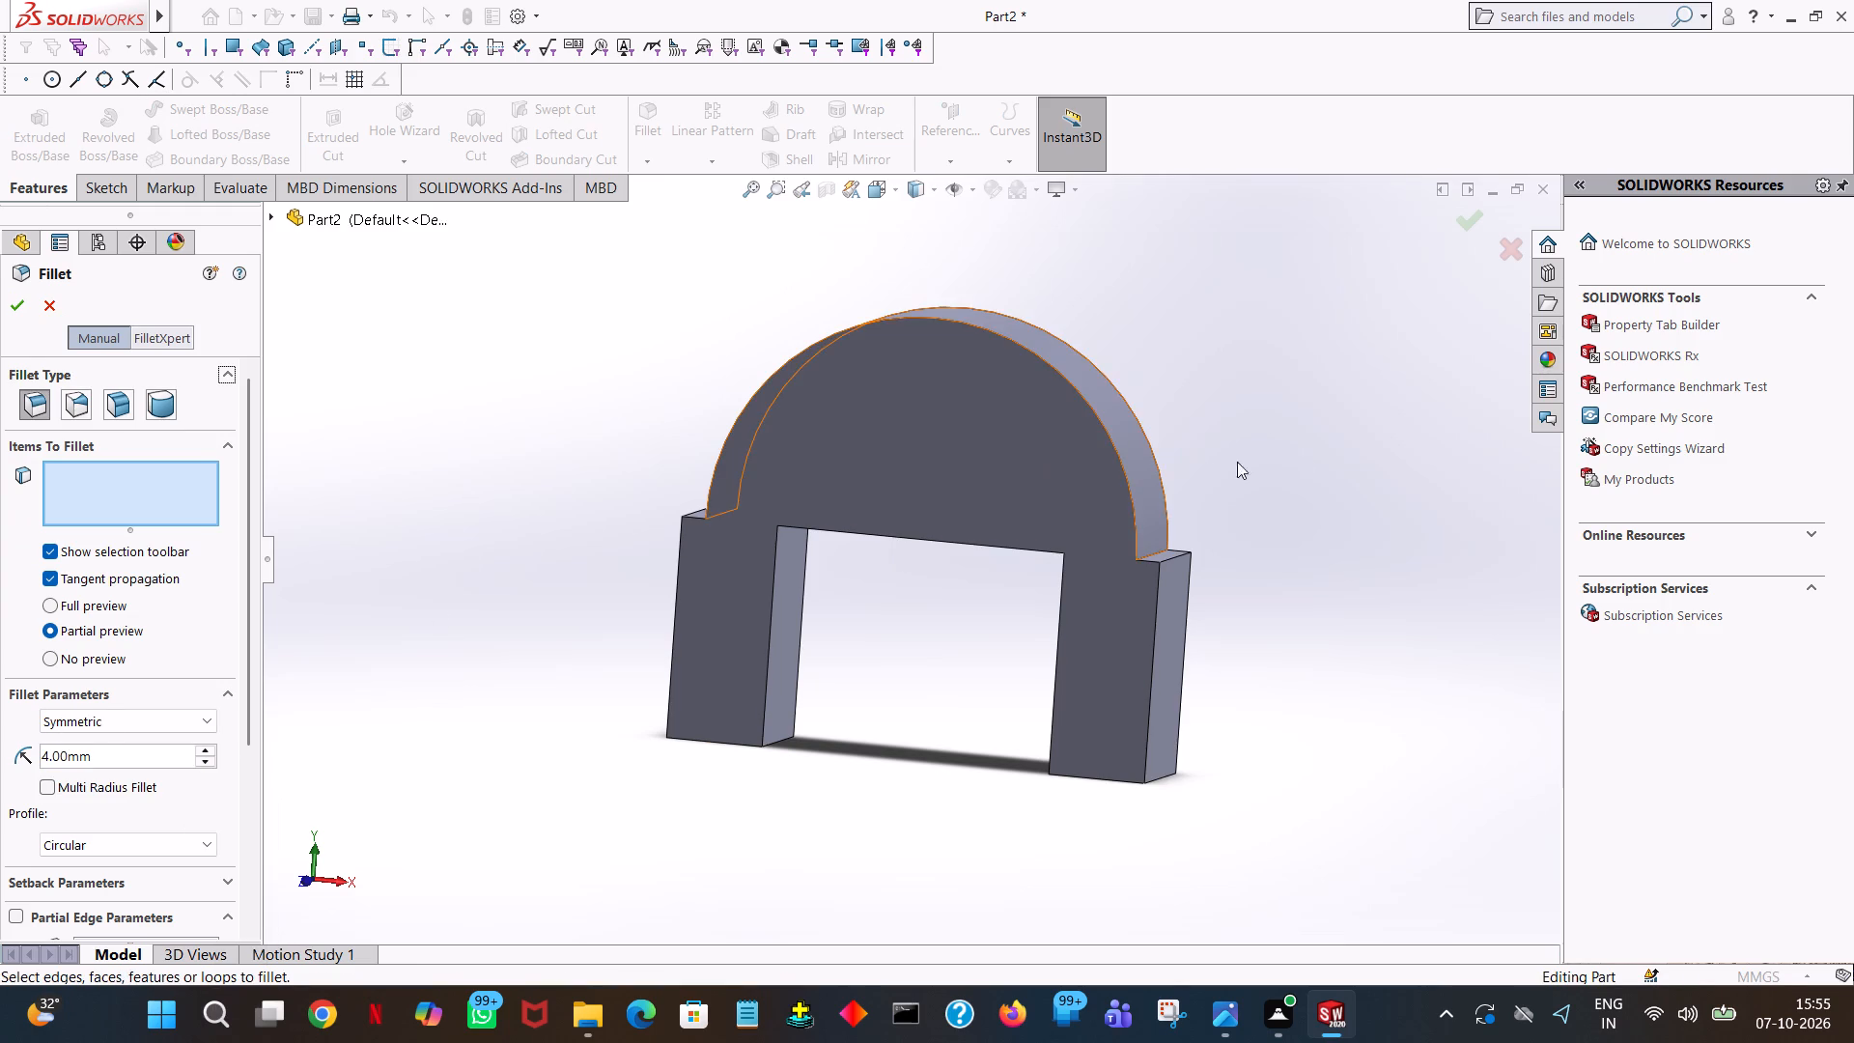
pyautogui.moveTo(1208, 466); pyautogui.dragTo(1173, 542, button='middle')
pyautogui.click(1127, 589)
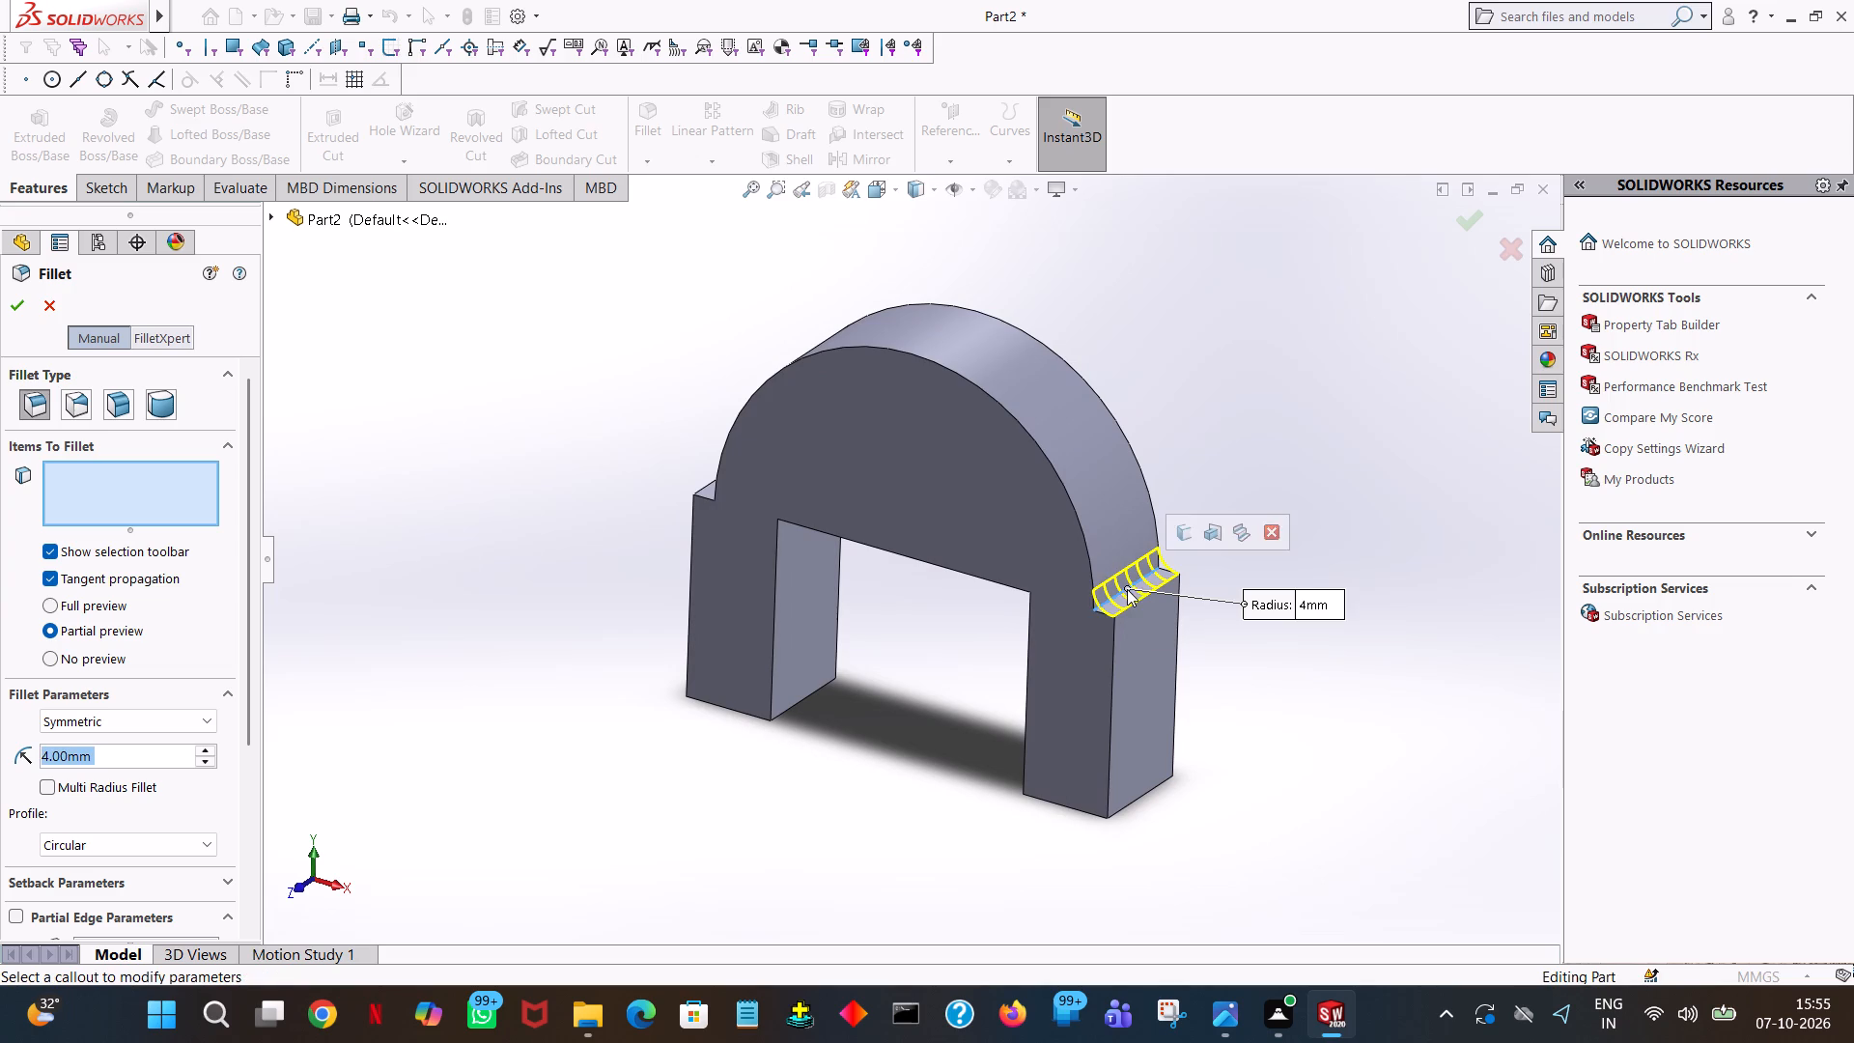
pyautogui.click(5, 315)
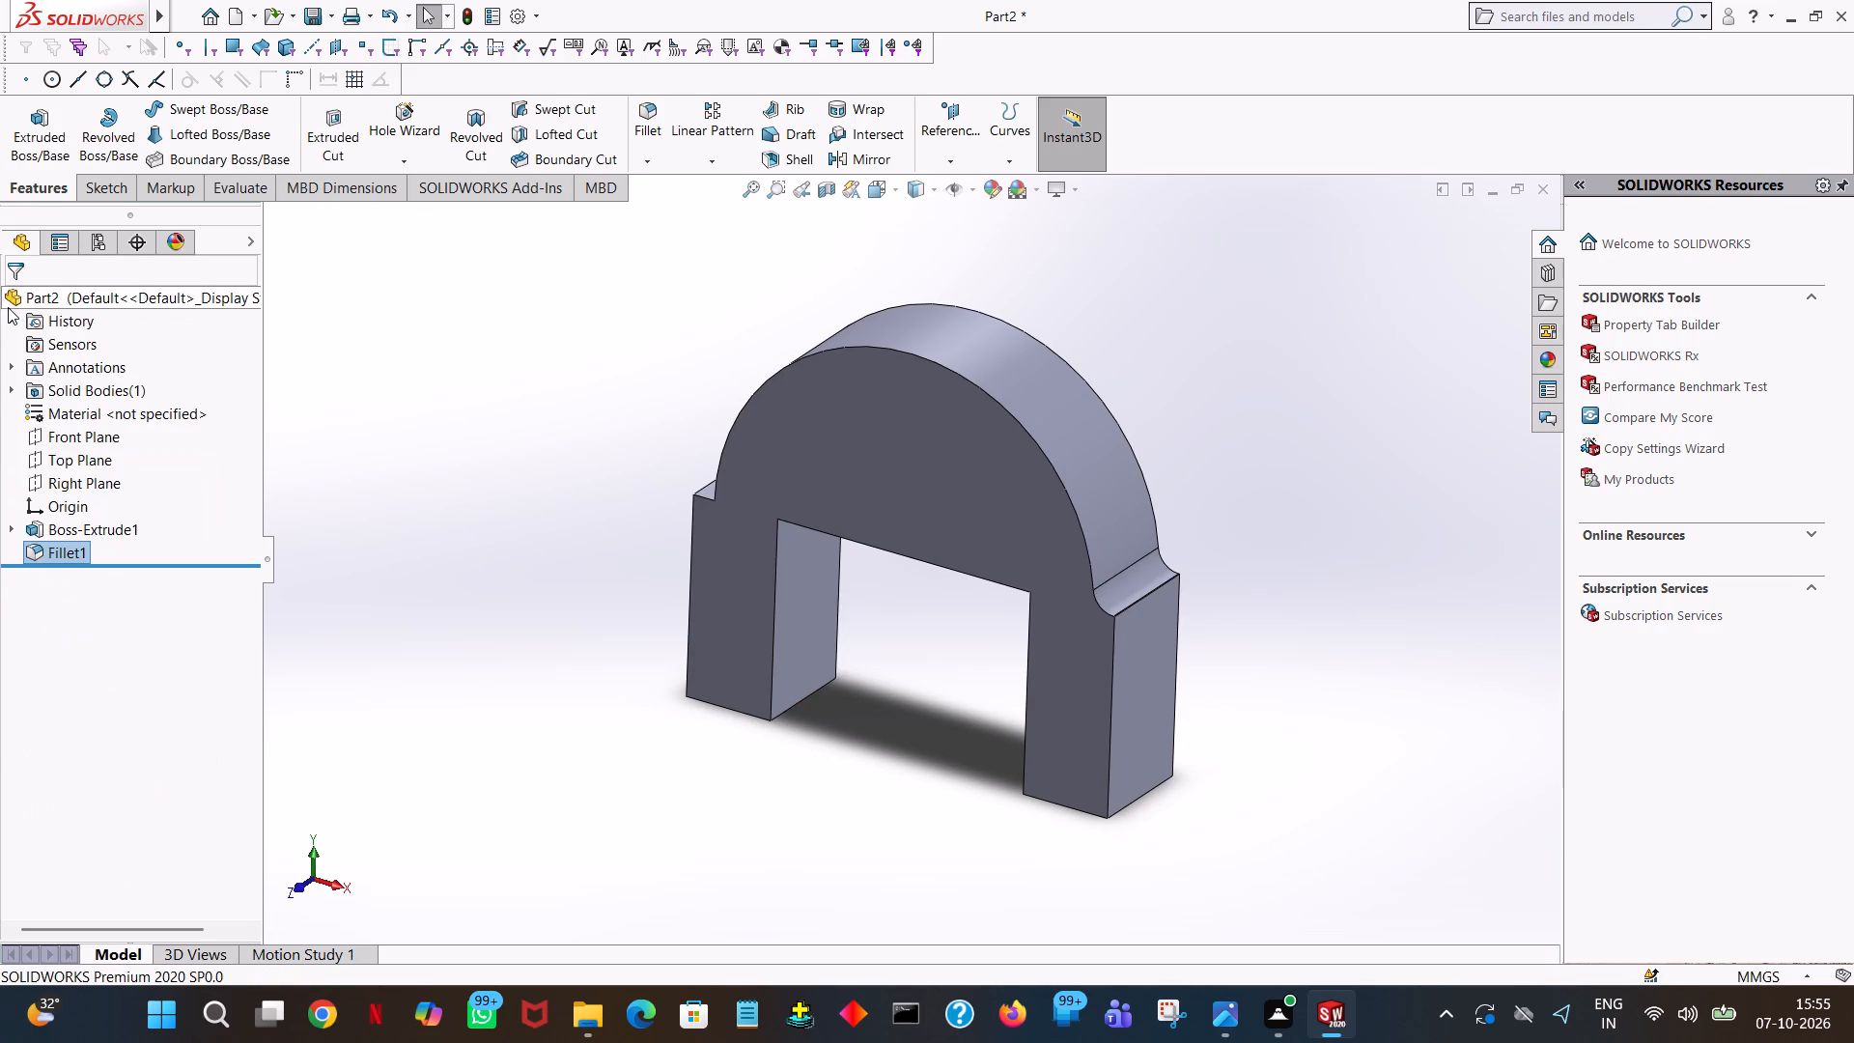
# Fillet the matching corner edge where the arch meets the top of the opposite leg with a 4 mm radius.
pyautogui.moveTo(402, 384); pyautogui.dragTo(477, 392, button='middle')
pyautogui.click(650, 118)
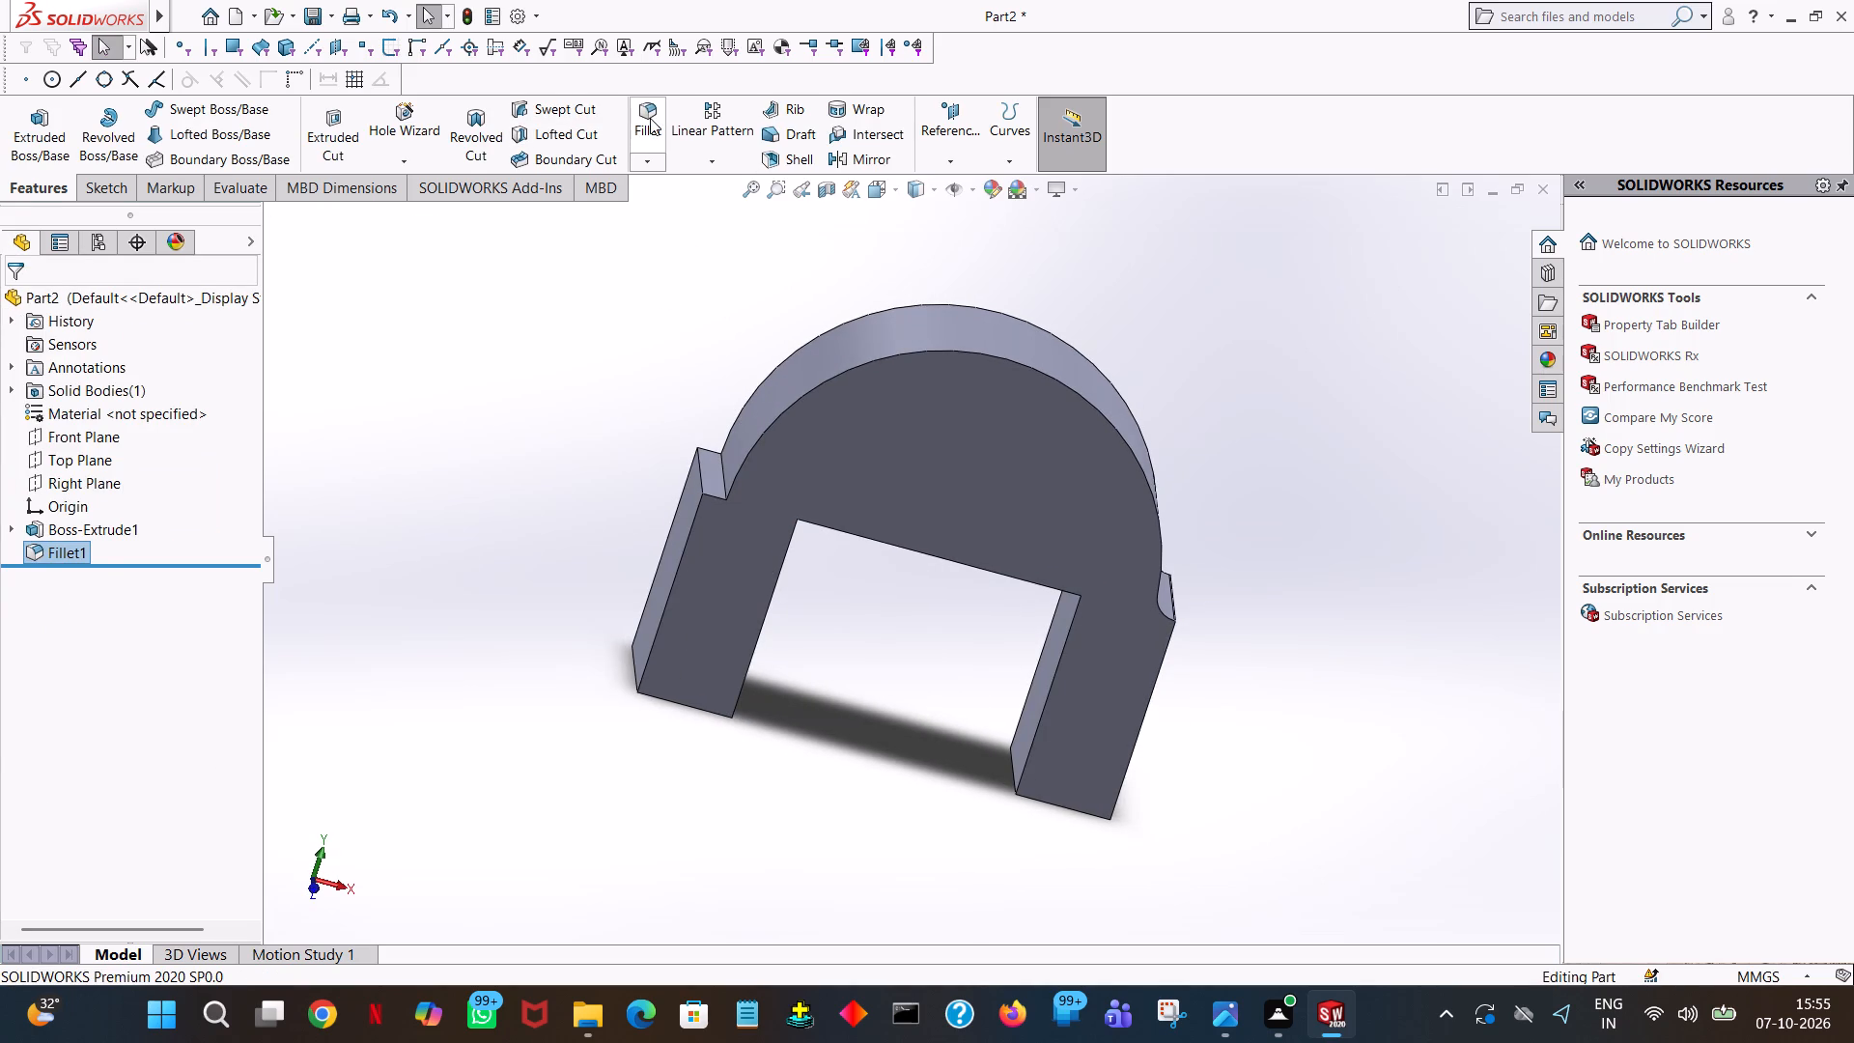
pyautogui.moveTo(712, 295); pyautogui.dragTo(737, 394, button='middle')
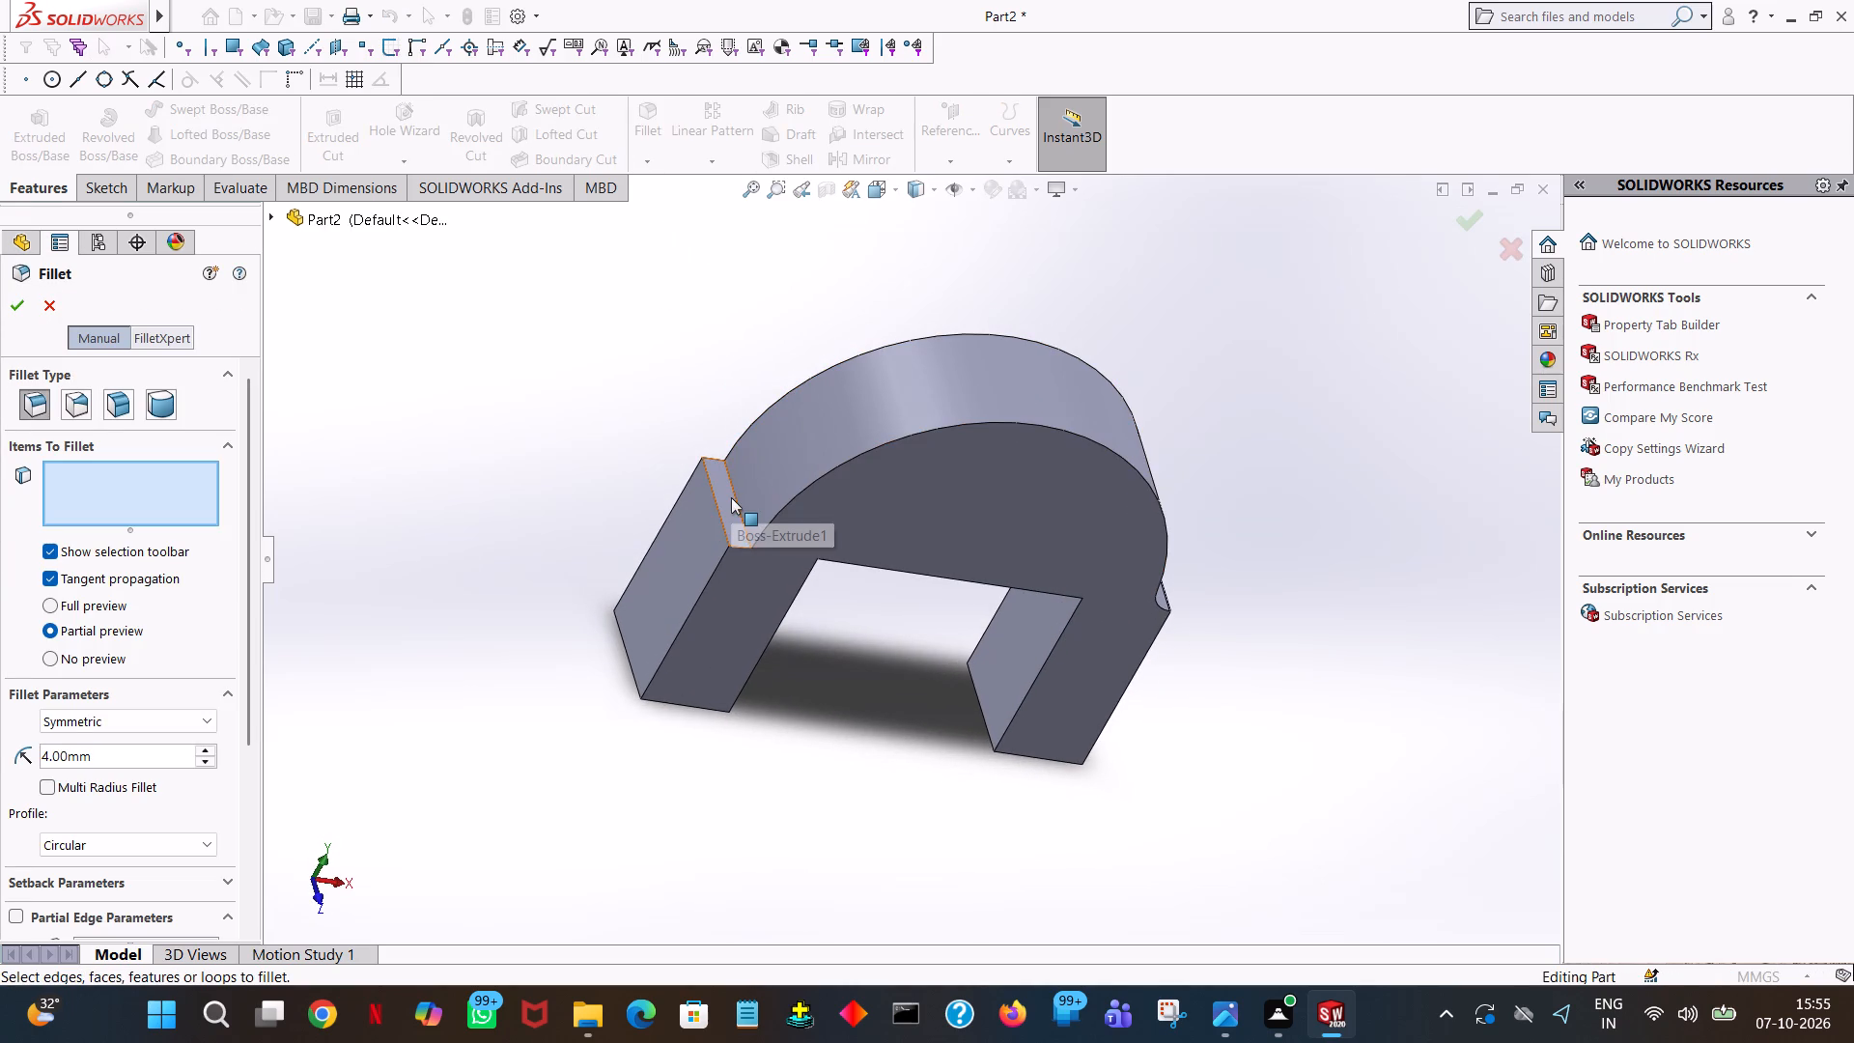
pyautogui.click(740, 504)
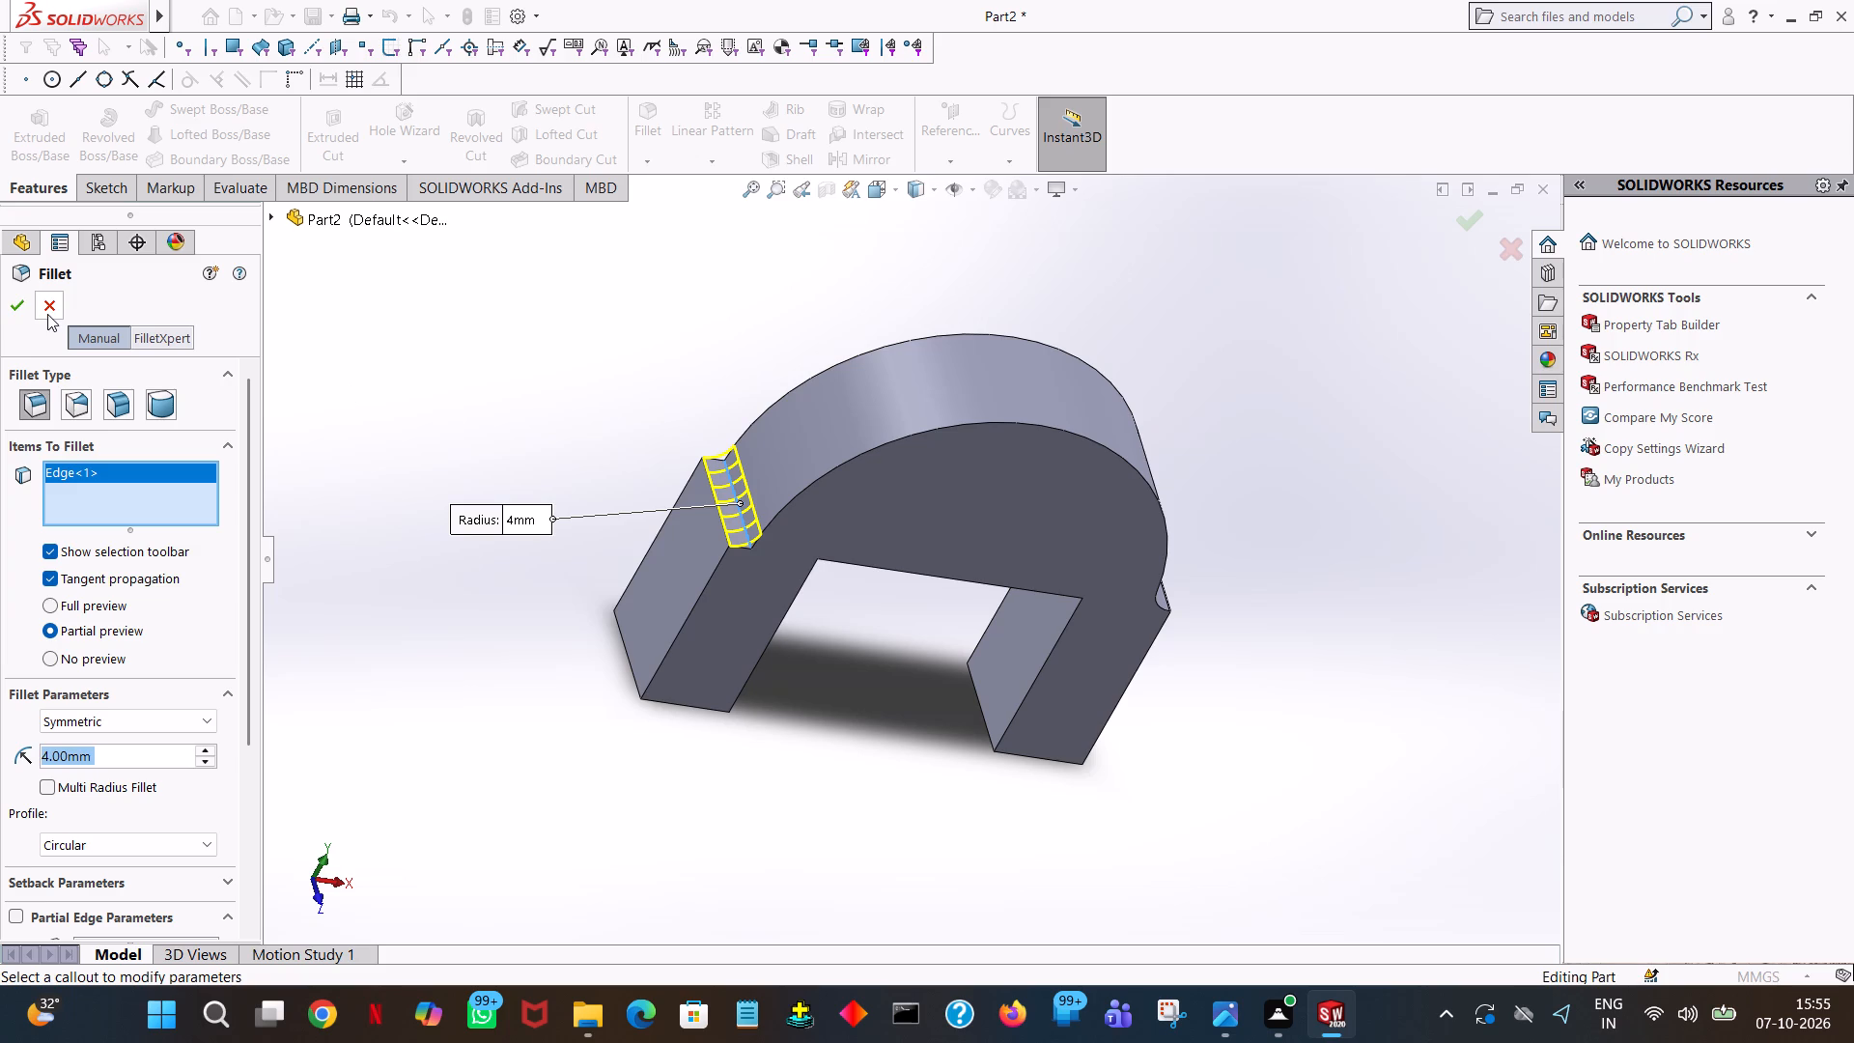
pyautogui.click(10, 302)
pyautogui.click(819, 296)
# Start an extruded cut on the clamp's front face and sketch a 24 mm radius circle centred on the opening's upper edge midpoint.
pyautogui.moveTo(1106, 402); pyautogui.dragTo(1021, 309, button='middle')
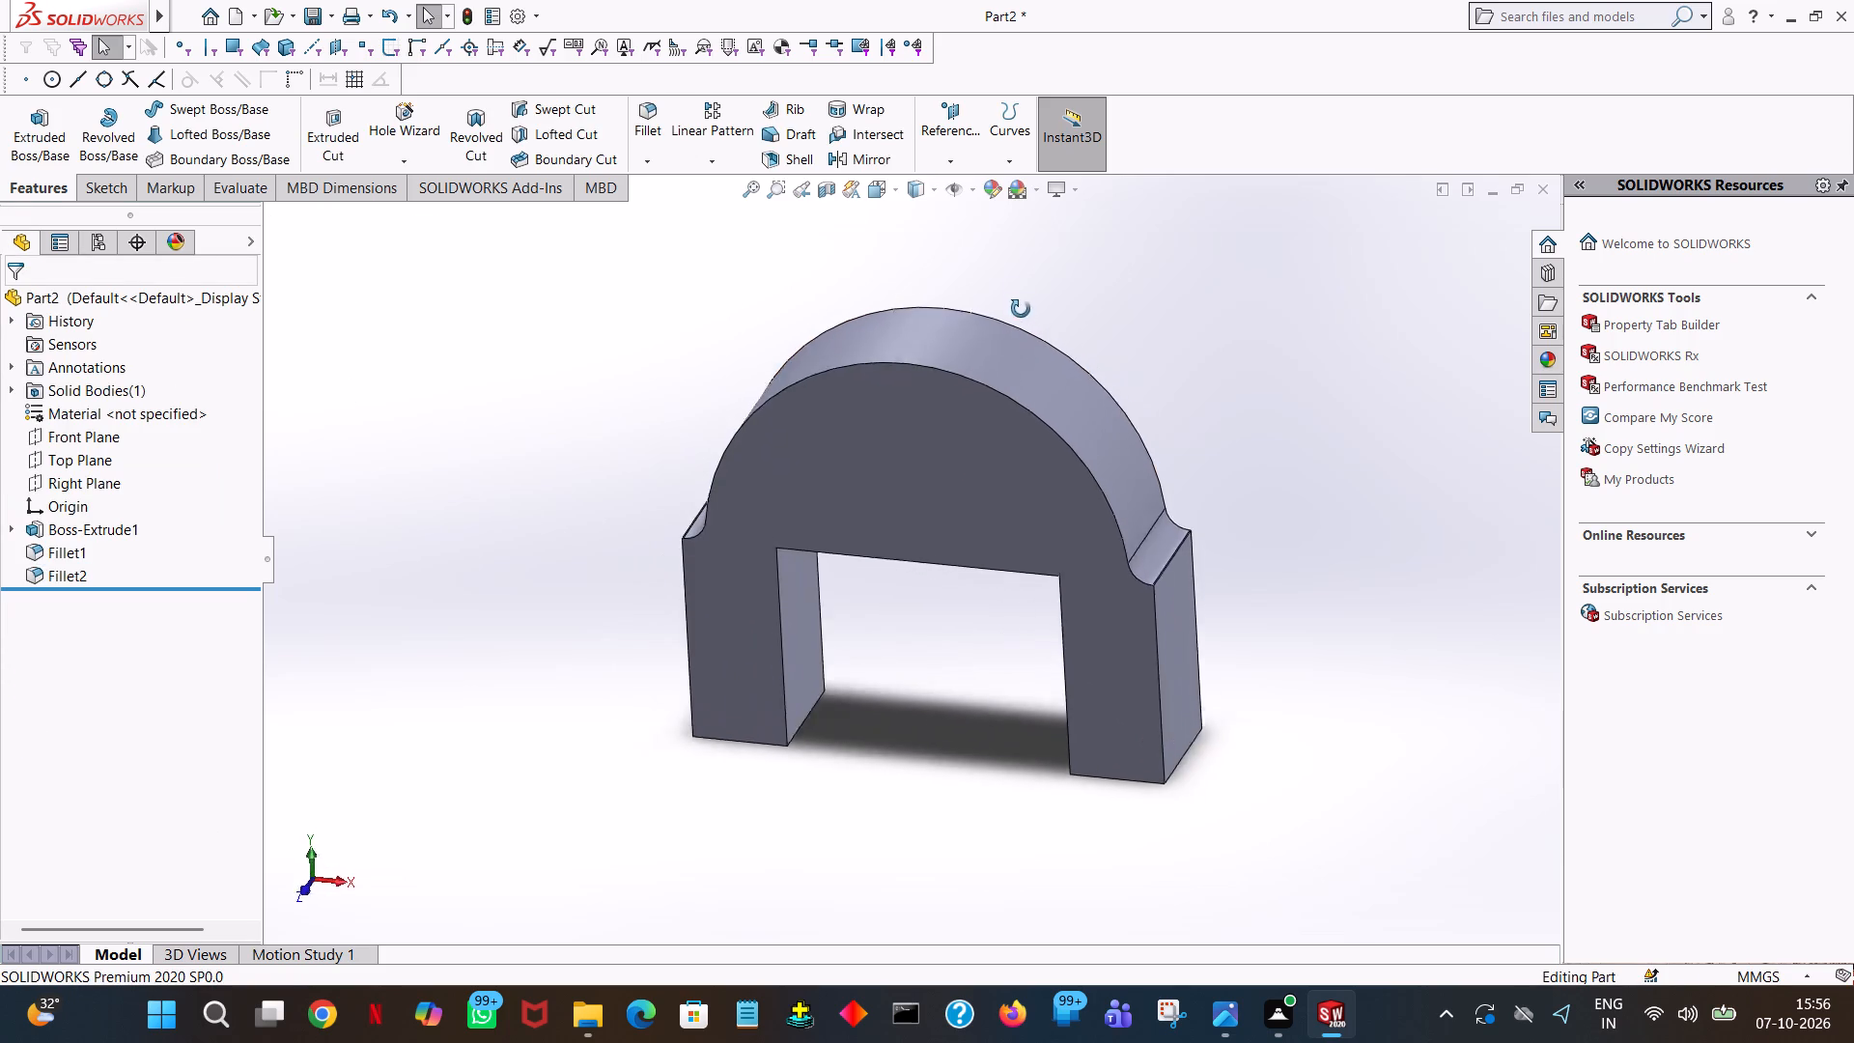
pyautogui.moveTo(1021, 309); pyautogui.dragTo(1038, 256, button='middle')
pyautogui.click(340, 138)
pyautogui.click(1088, 545)
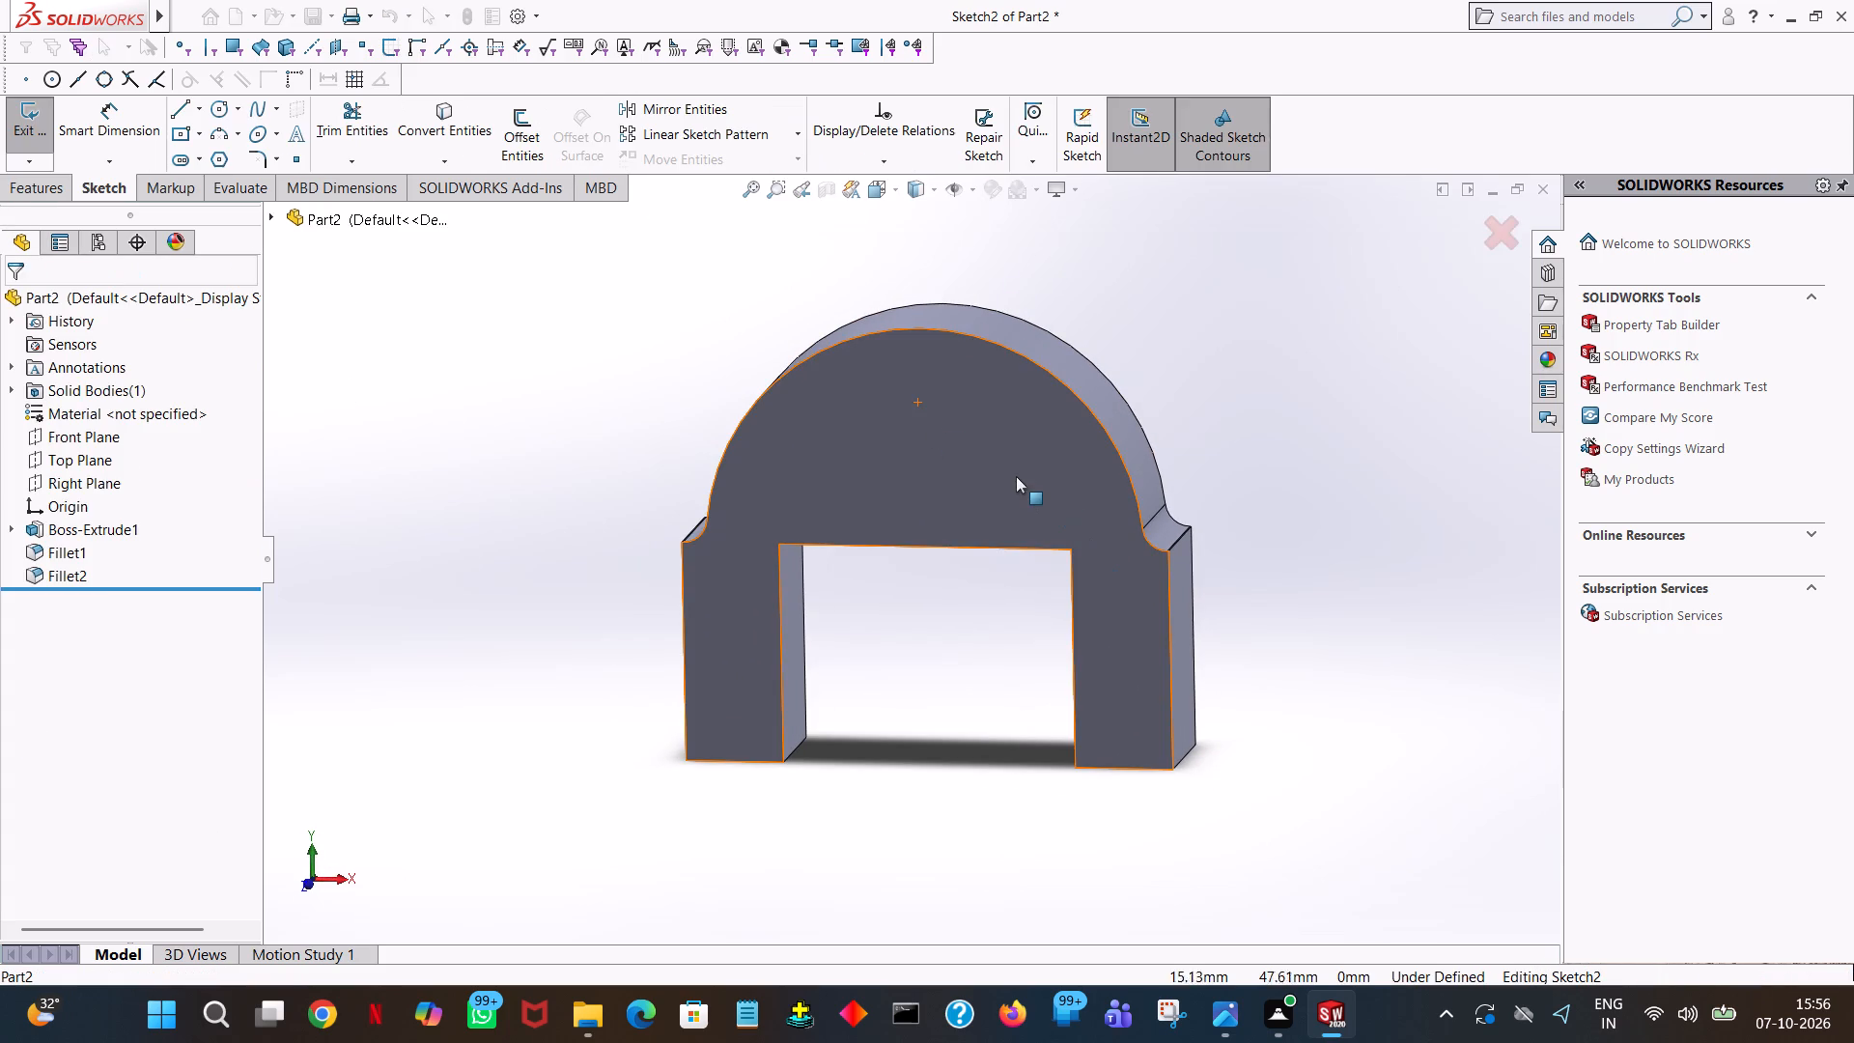
pyautogui.click(213, 105)
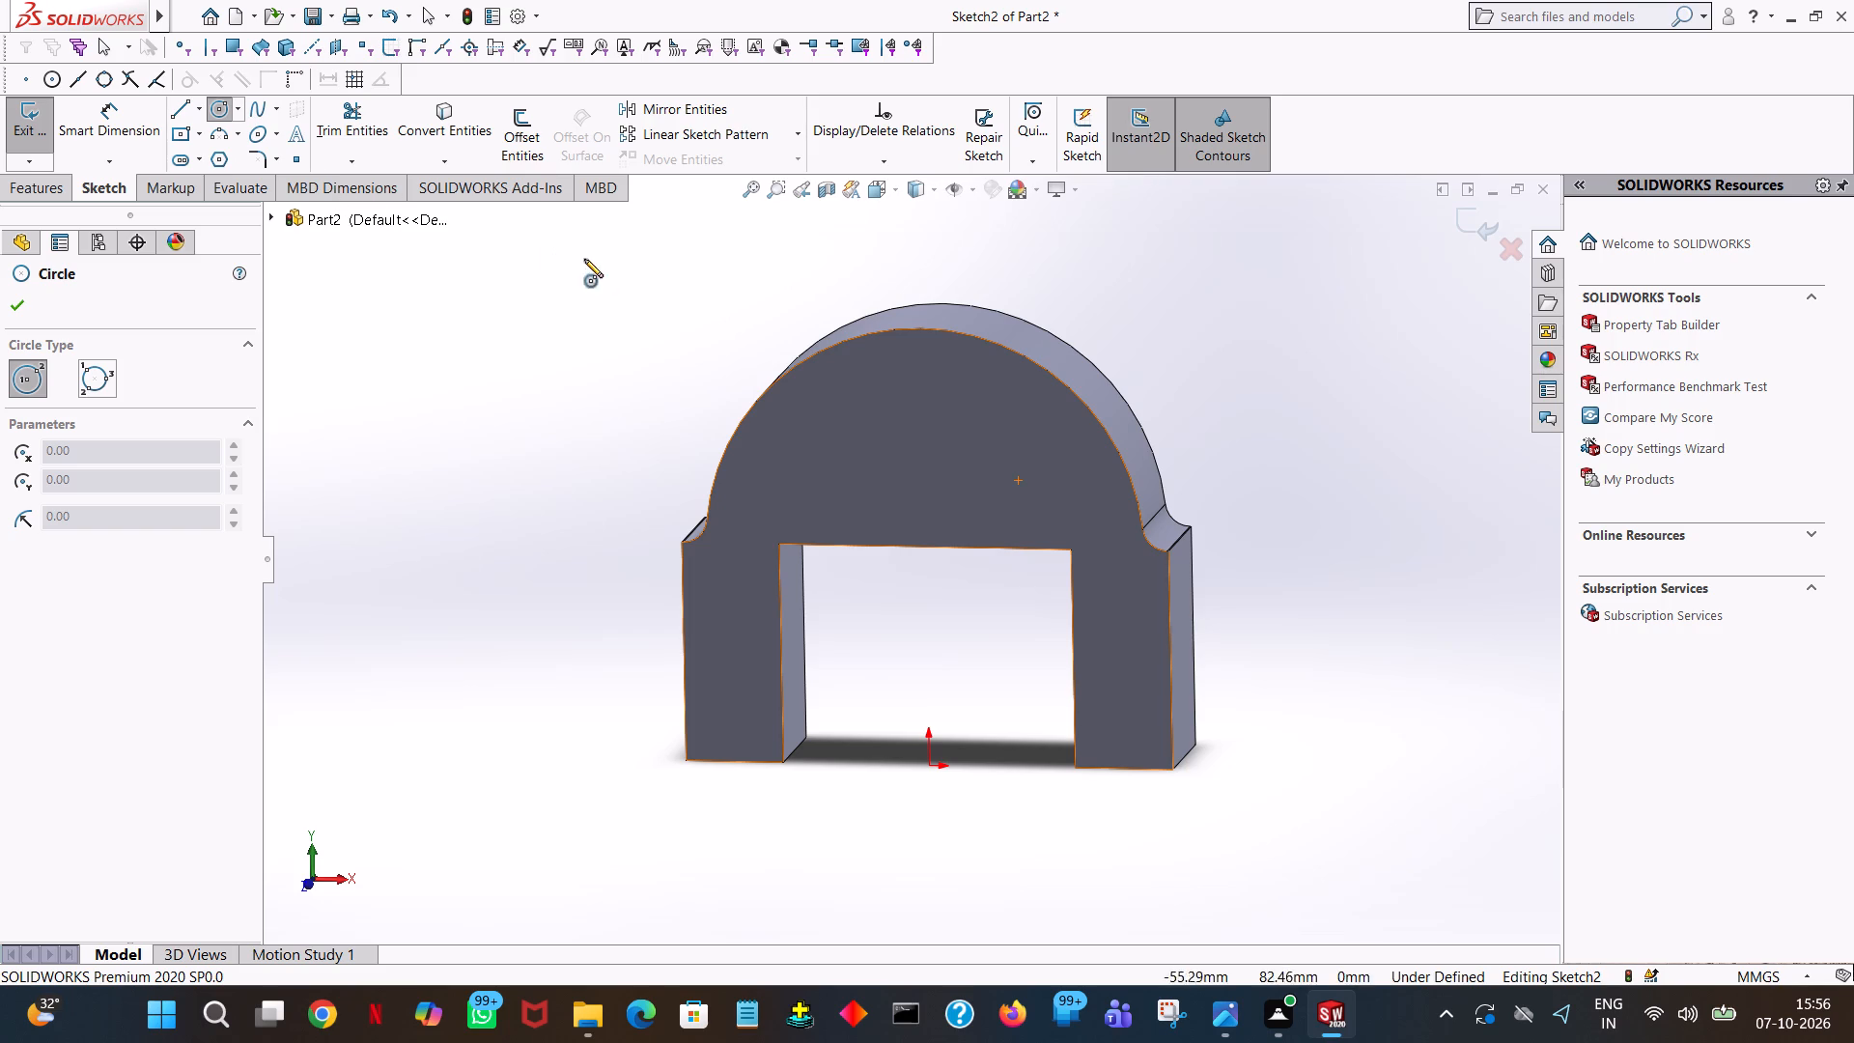
pyautogui.click(926, 546)
pyautogui.click(927, 386)
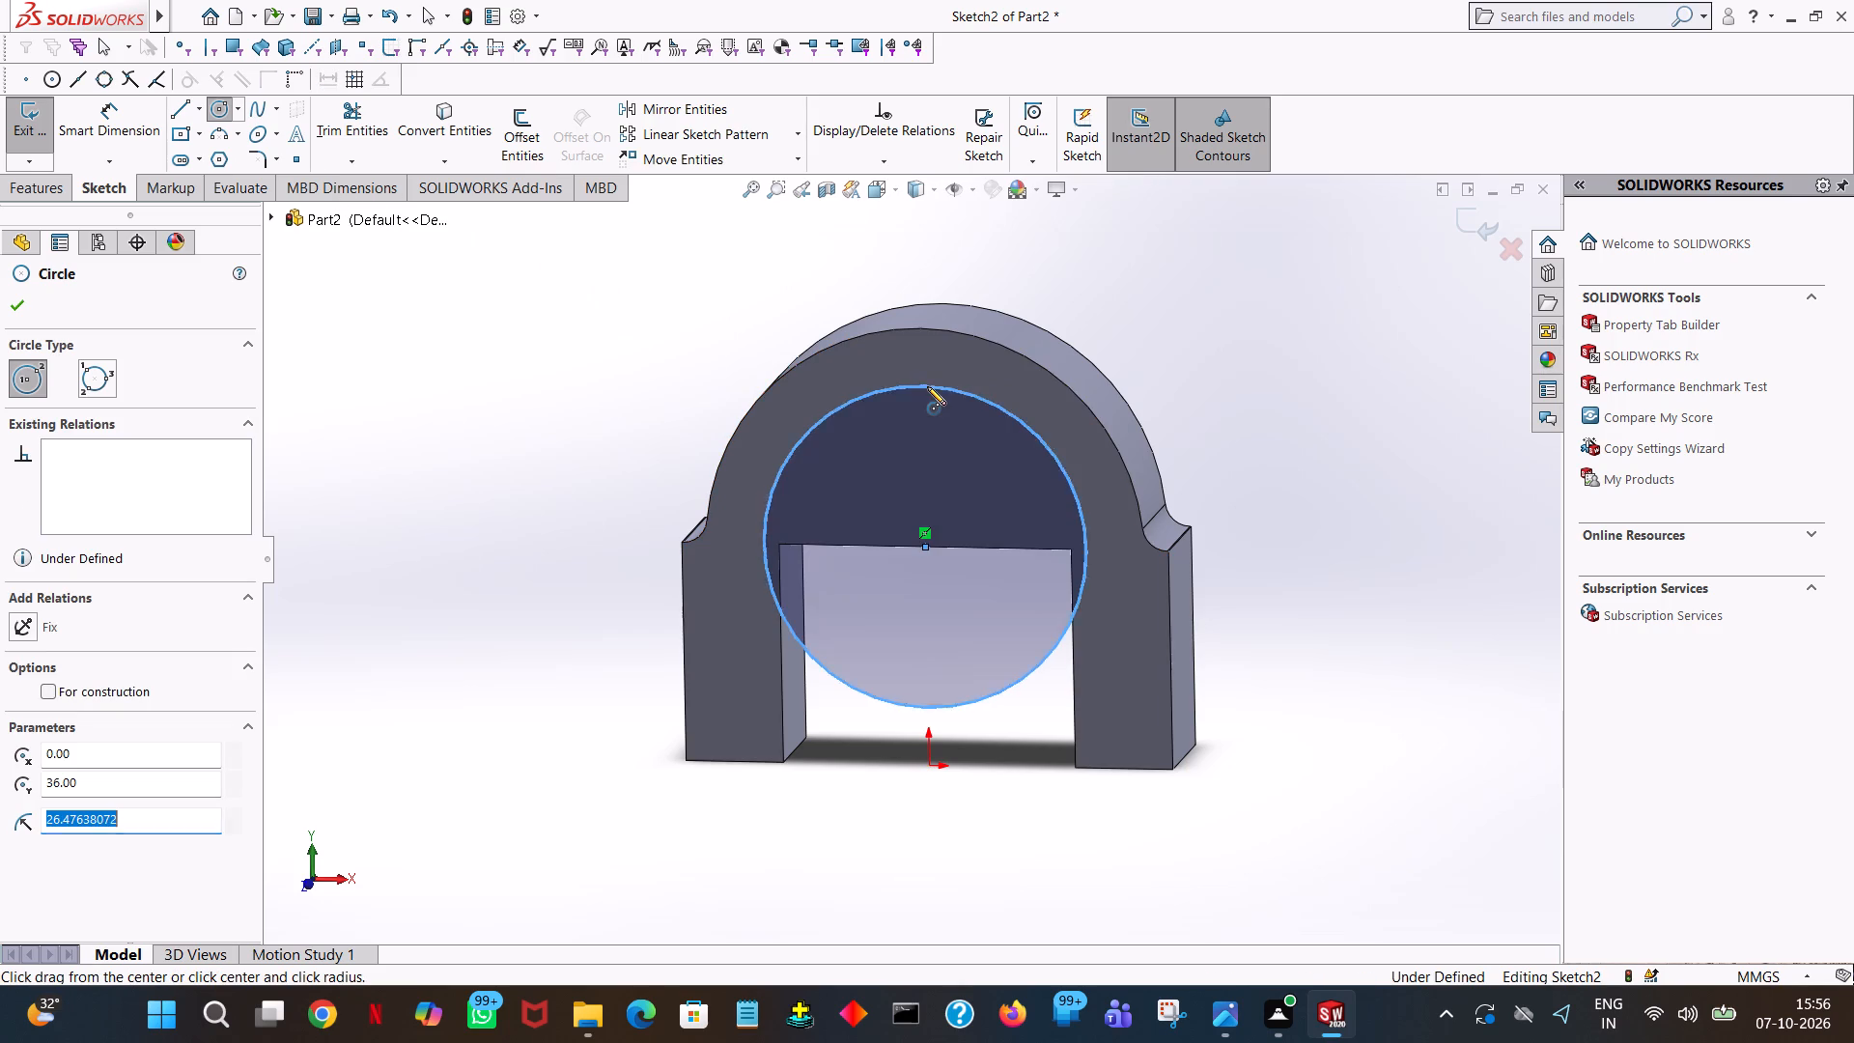
pyautogui.write('24')
pyautogui.press('Return')
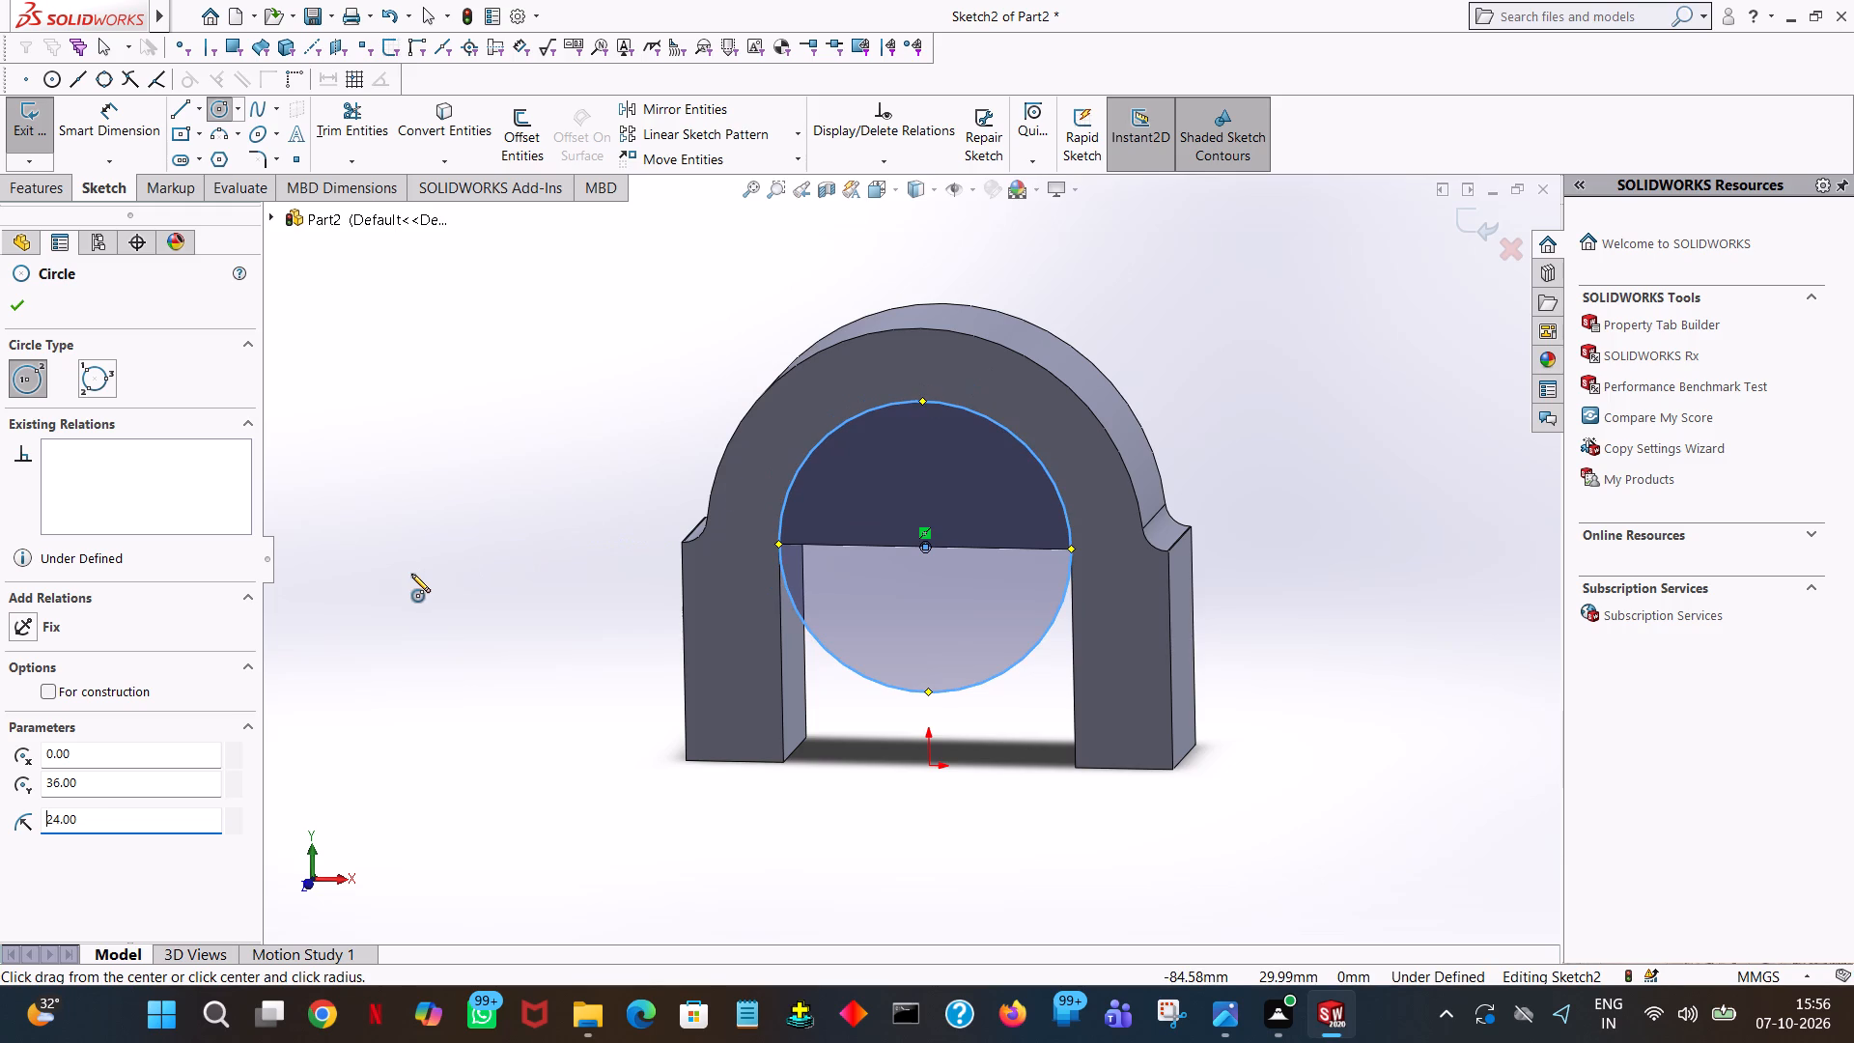
pyautogui.press('space')
pyautogui.press('space')
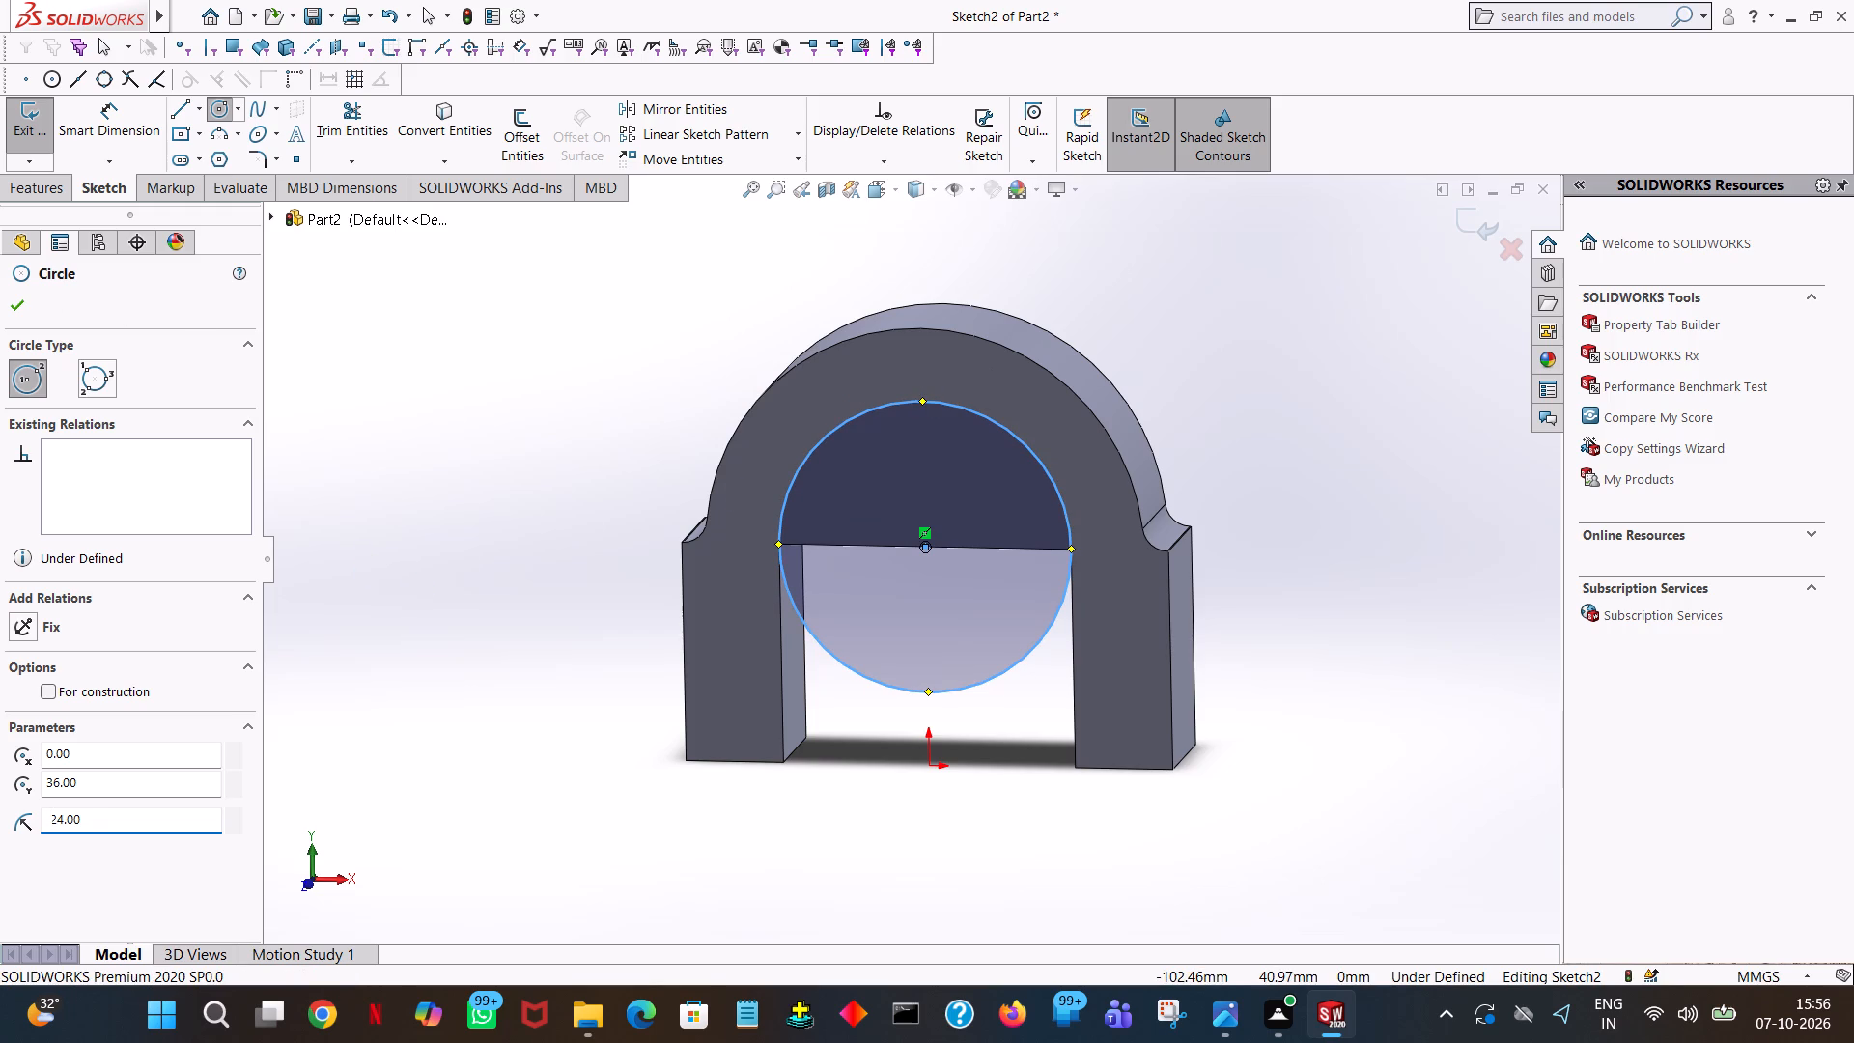
# Sketch a 48 mm horizontal line along the circle's diameter, between the top inner corners of the two legs.
pyautogui.press('space')
pyautogui.press('space')
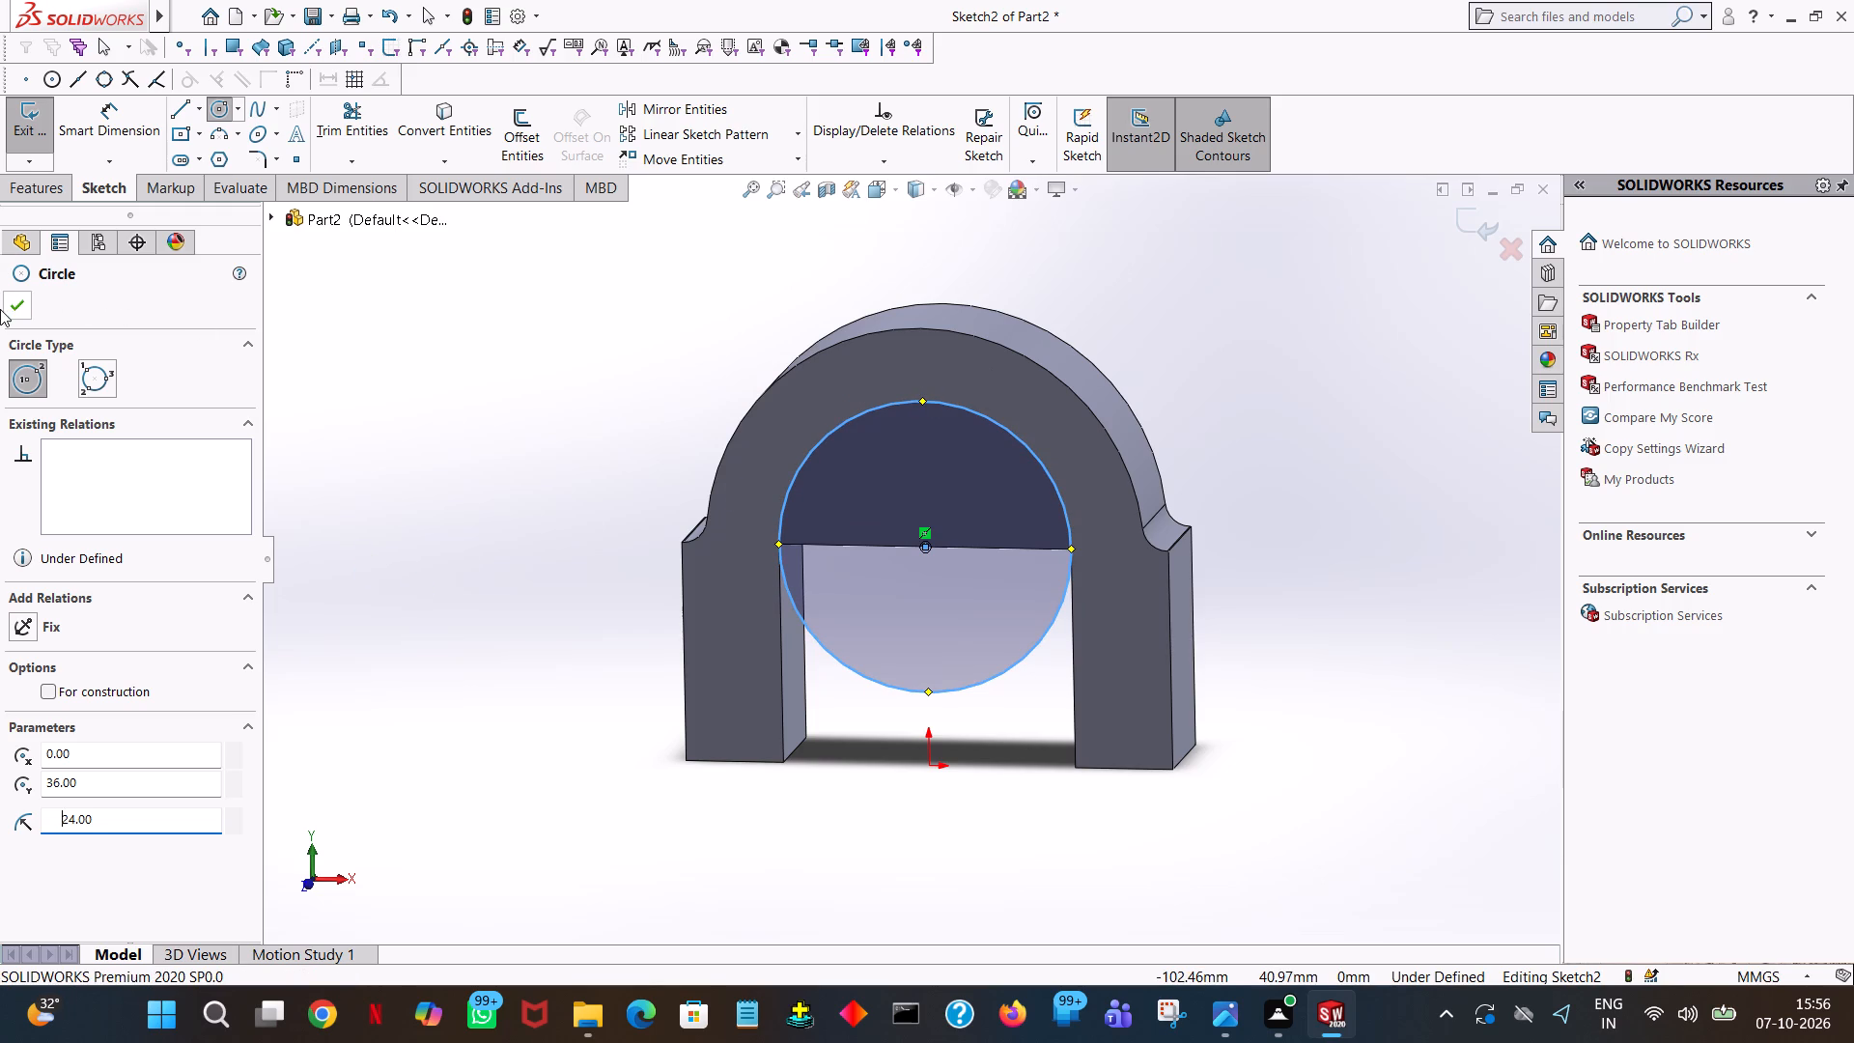
pyautogui.click(13, 301)
pyautogui.press('space')
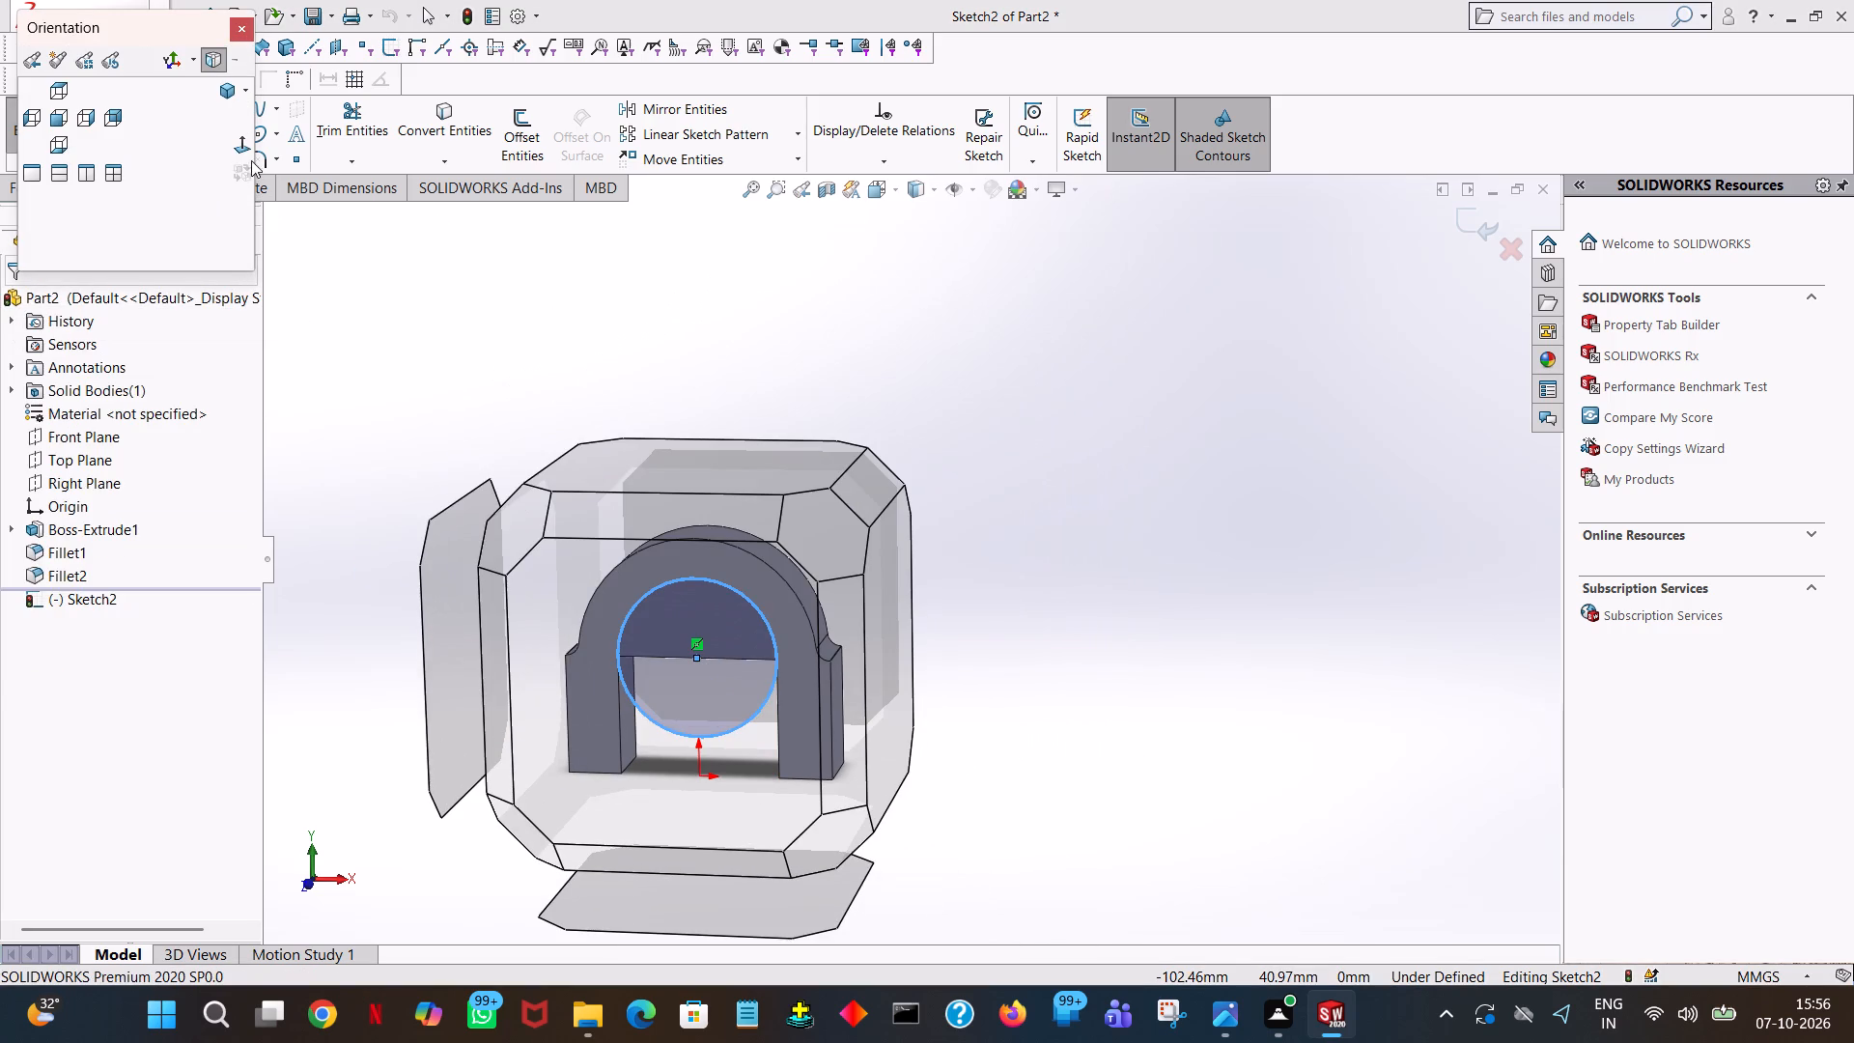
pyautogui.click(239, 148)
pyautogui.click(191, 112)
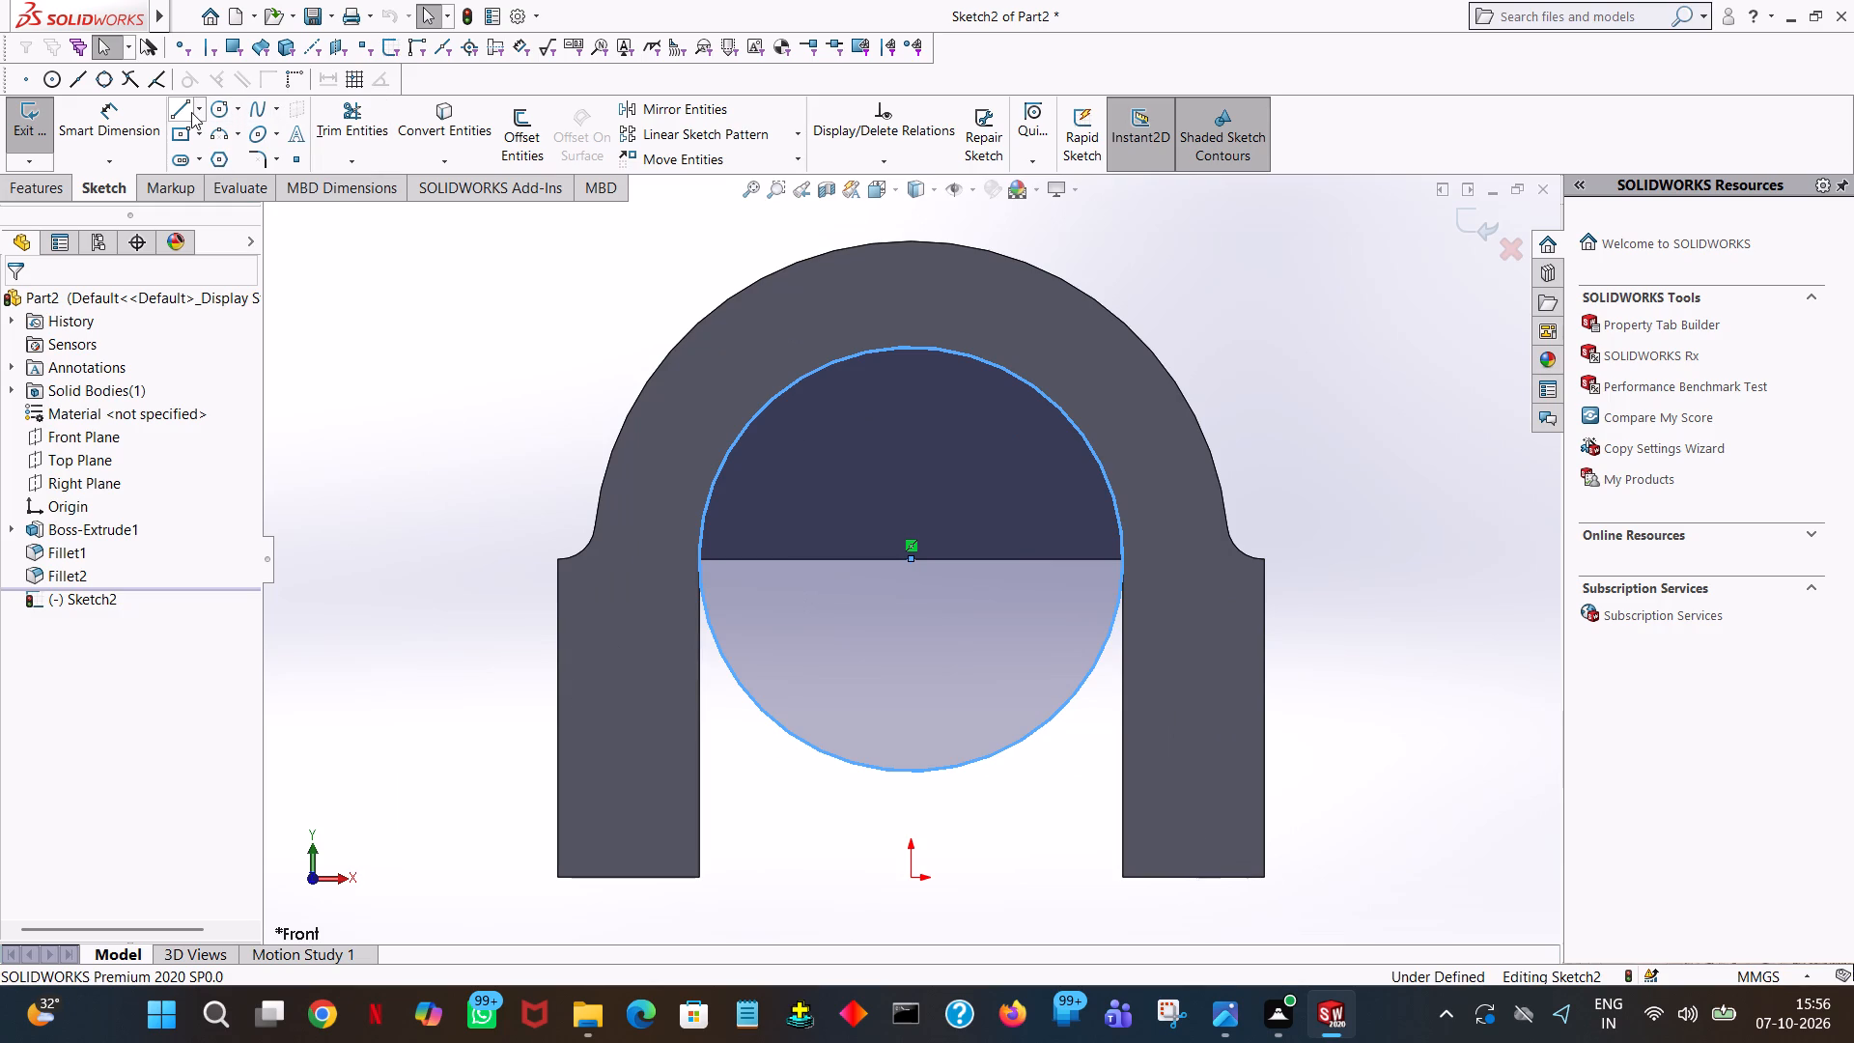
pyautogui.click(697, 558)
pyautogui.click(1122, 558)
pyautogui.rightClick(1122, 558)
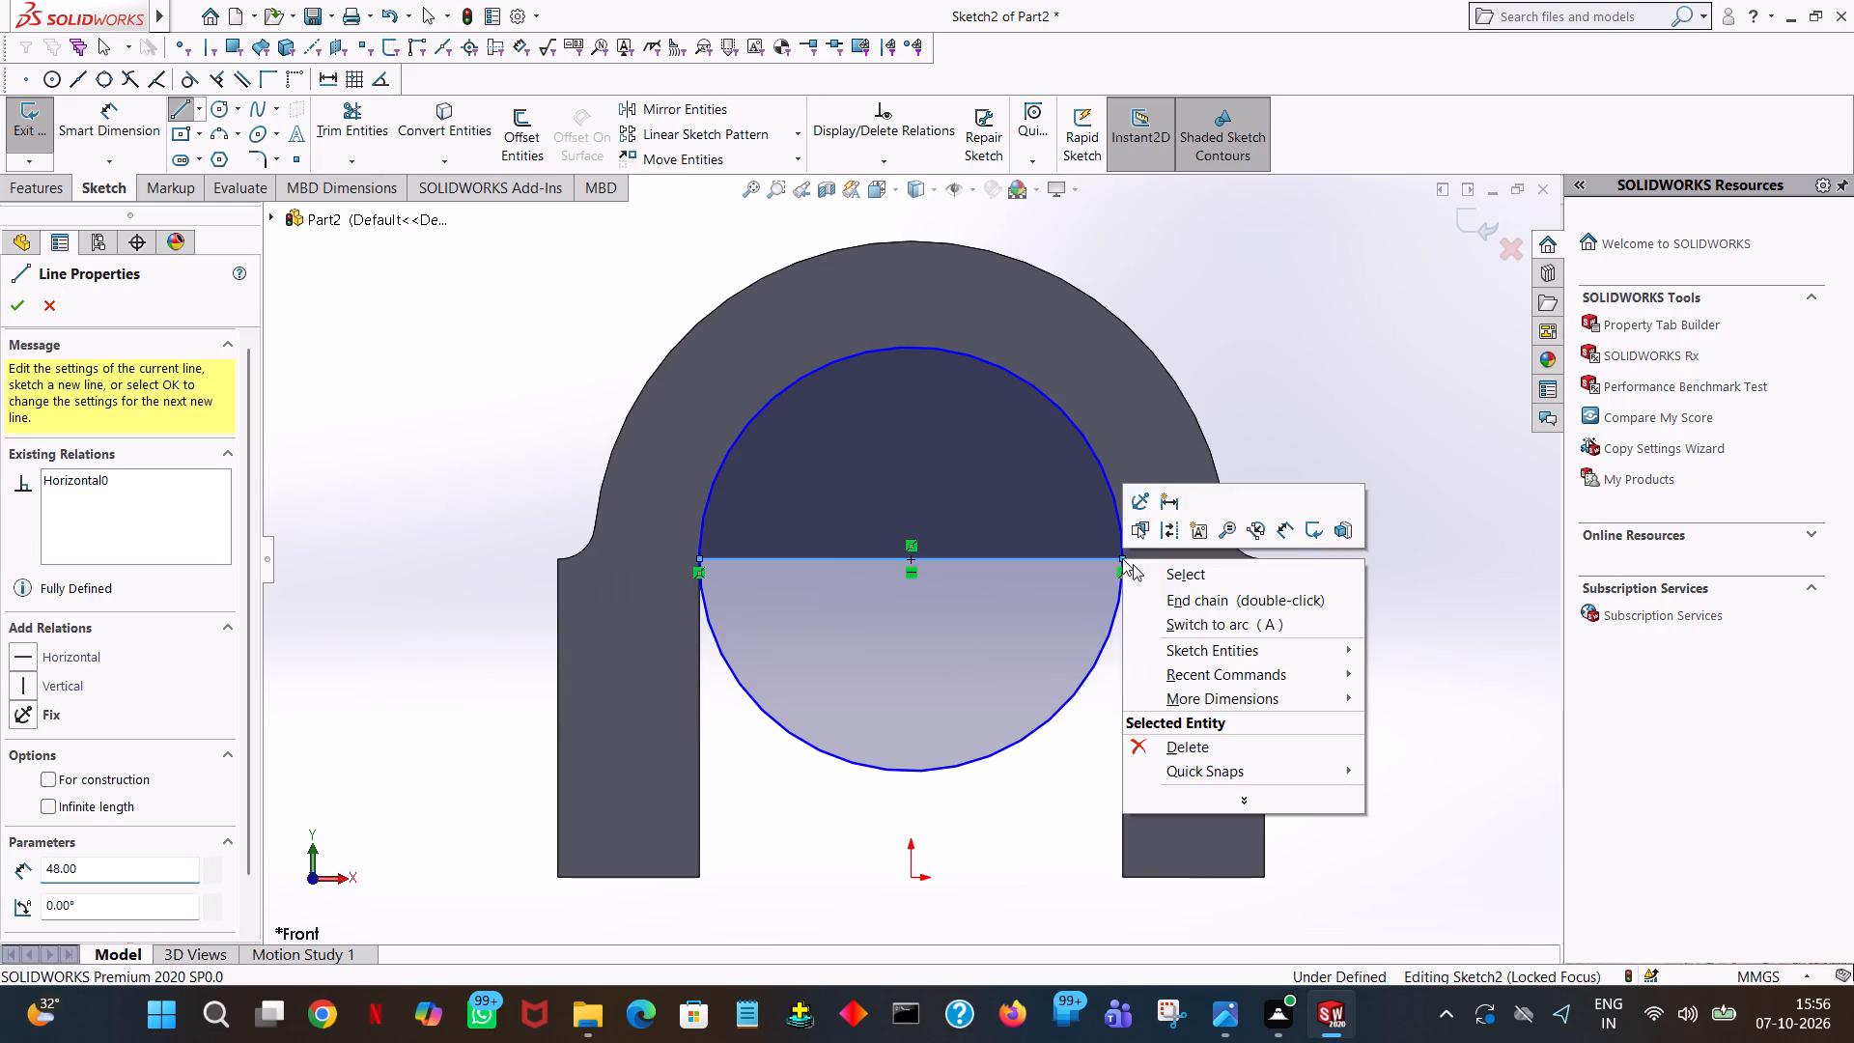
pyautogui.click(1166, 576)
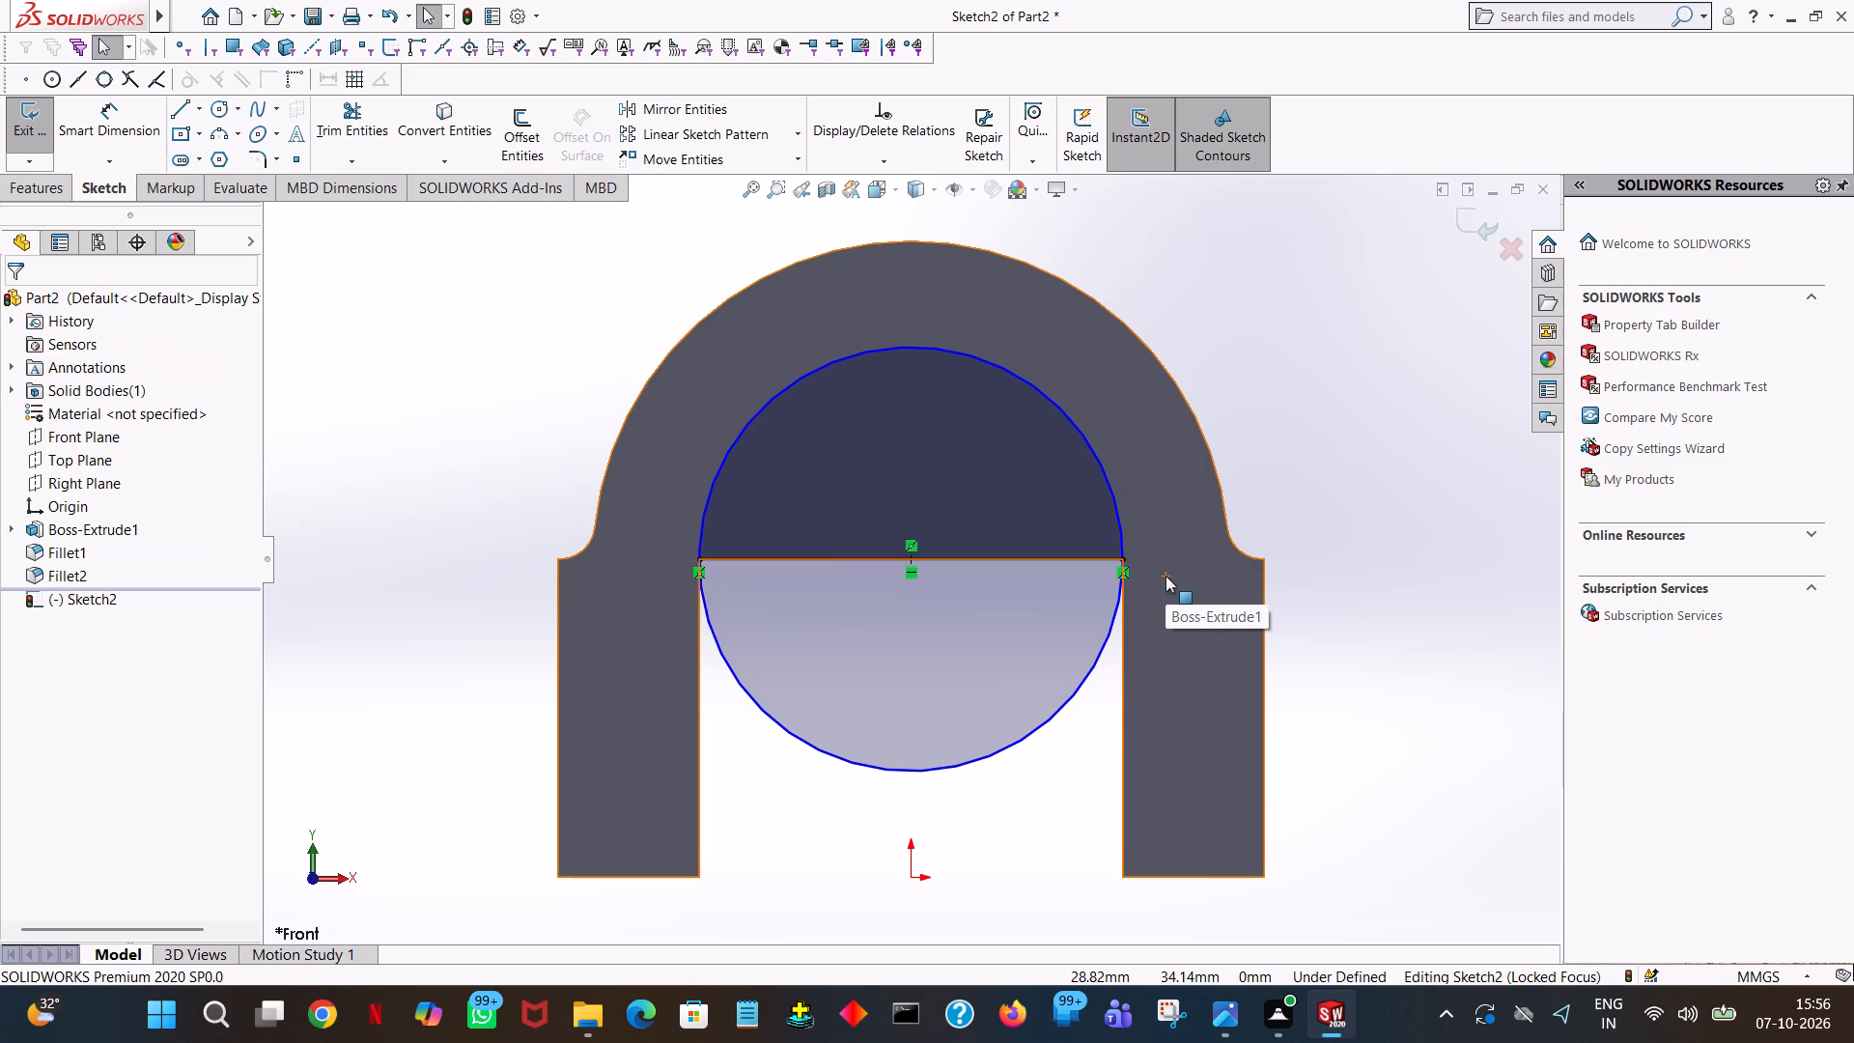
# Trim away the lower half of the circle below the diameter line, leaving a closed semicircle.
pyautogui.click(343, 100)
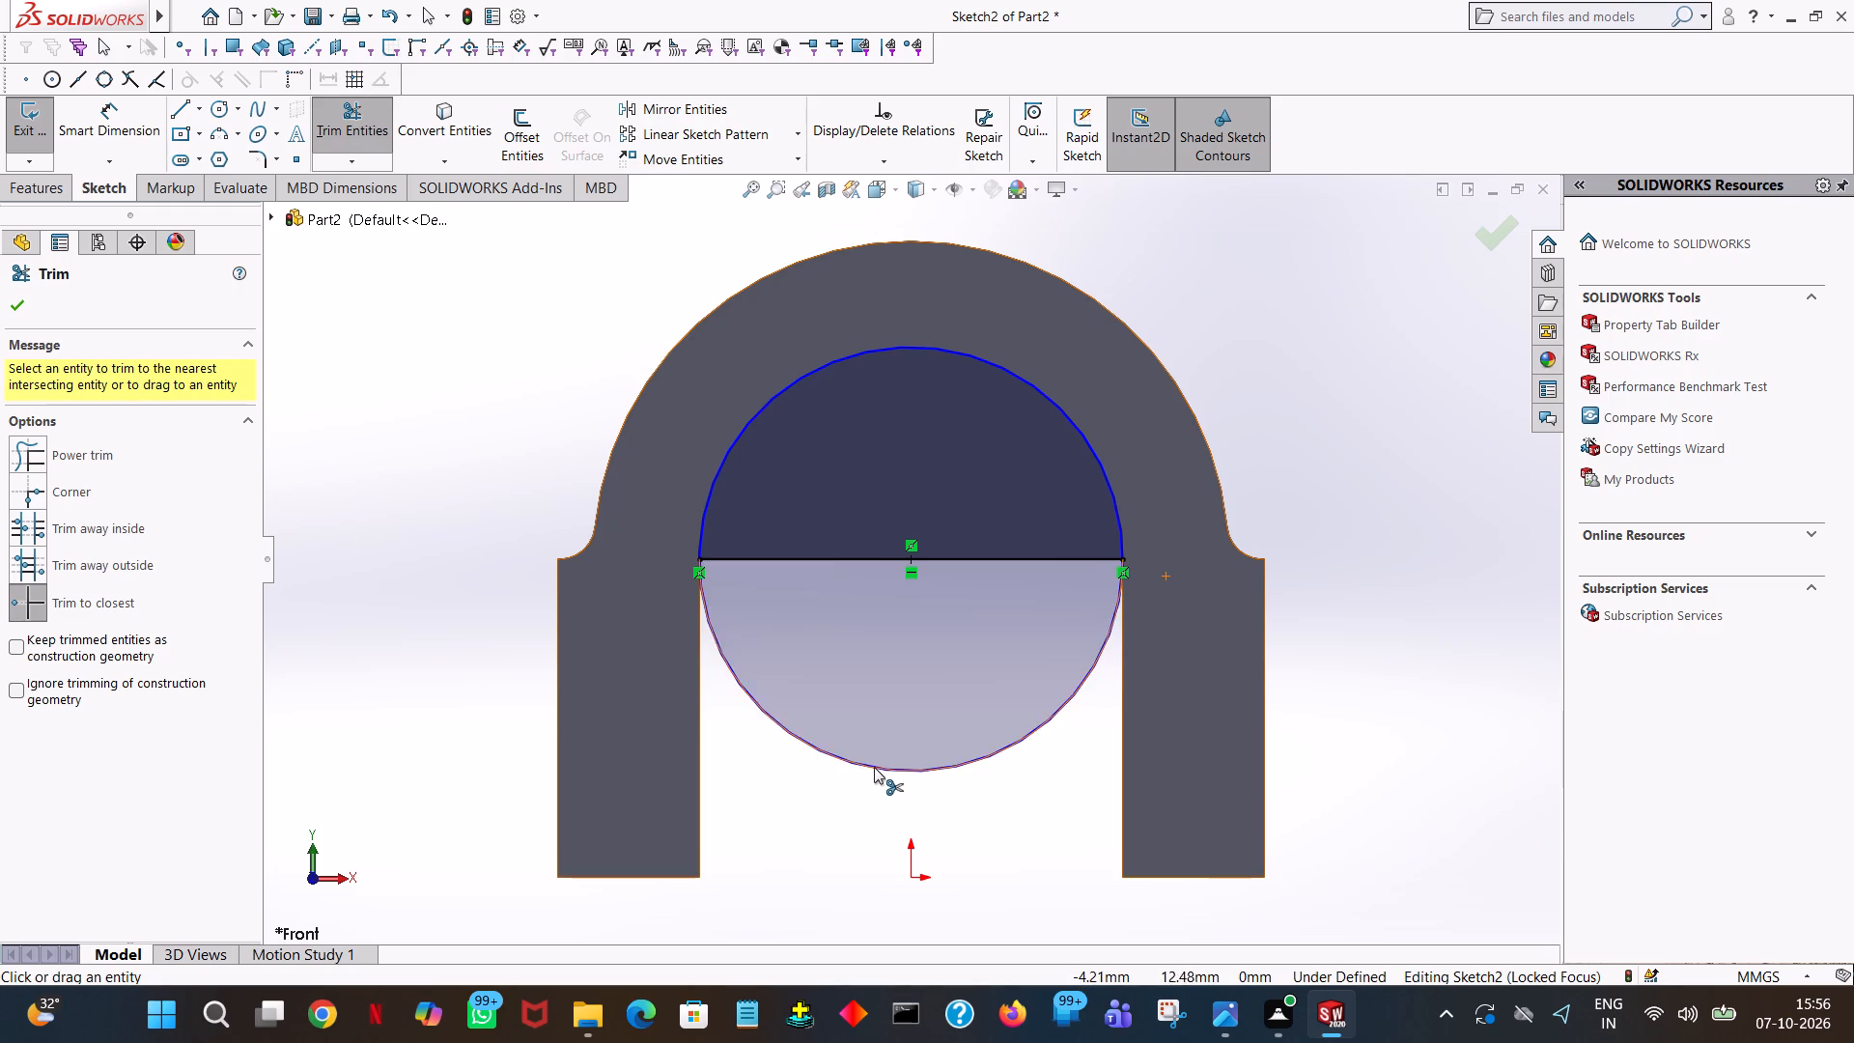
pyautogui.click(875, 766)
pyautogui.click(17, 300)
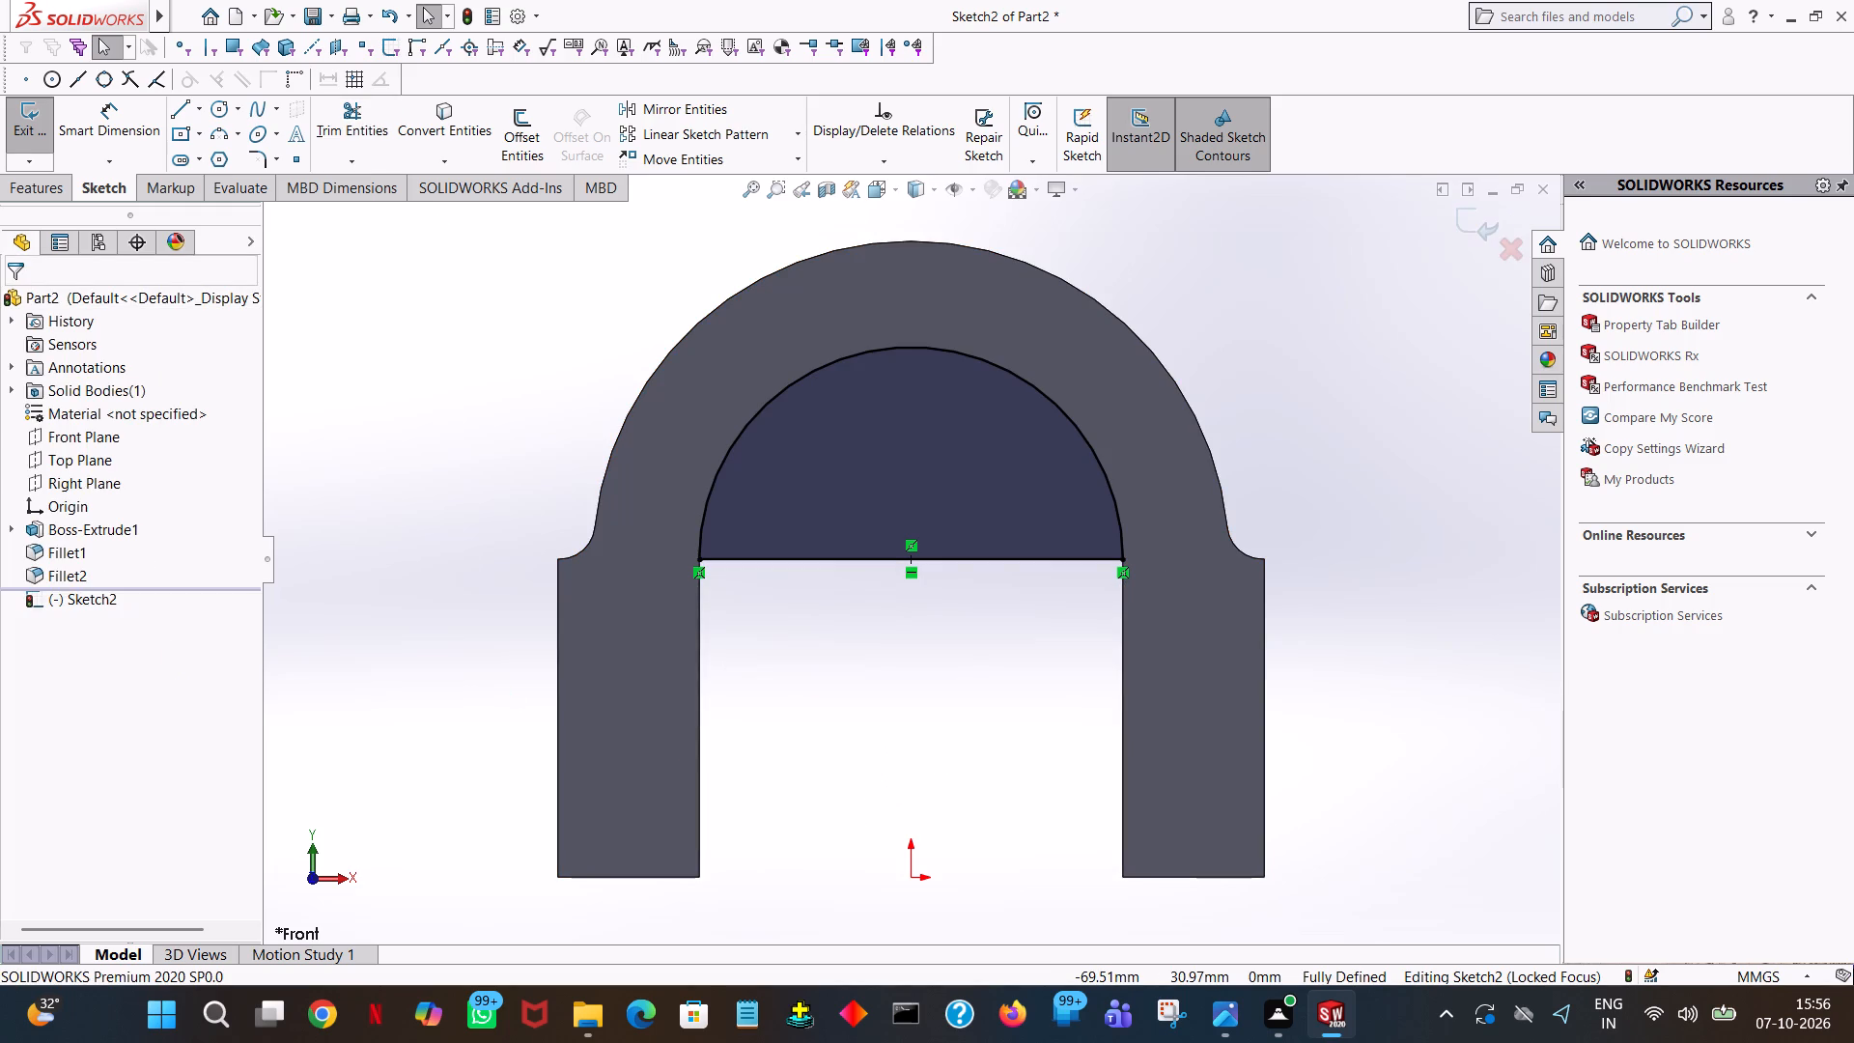
# Cut-extrude the semicircular profile through the clamp arch with a blind depth of 31 mm.
pyautogui.click(33, 189)
pyautogui.click(323, 142)
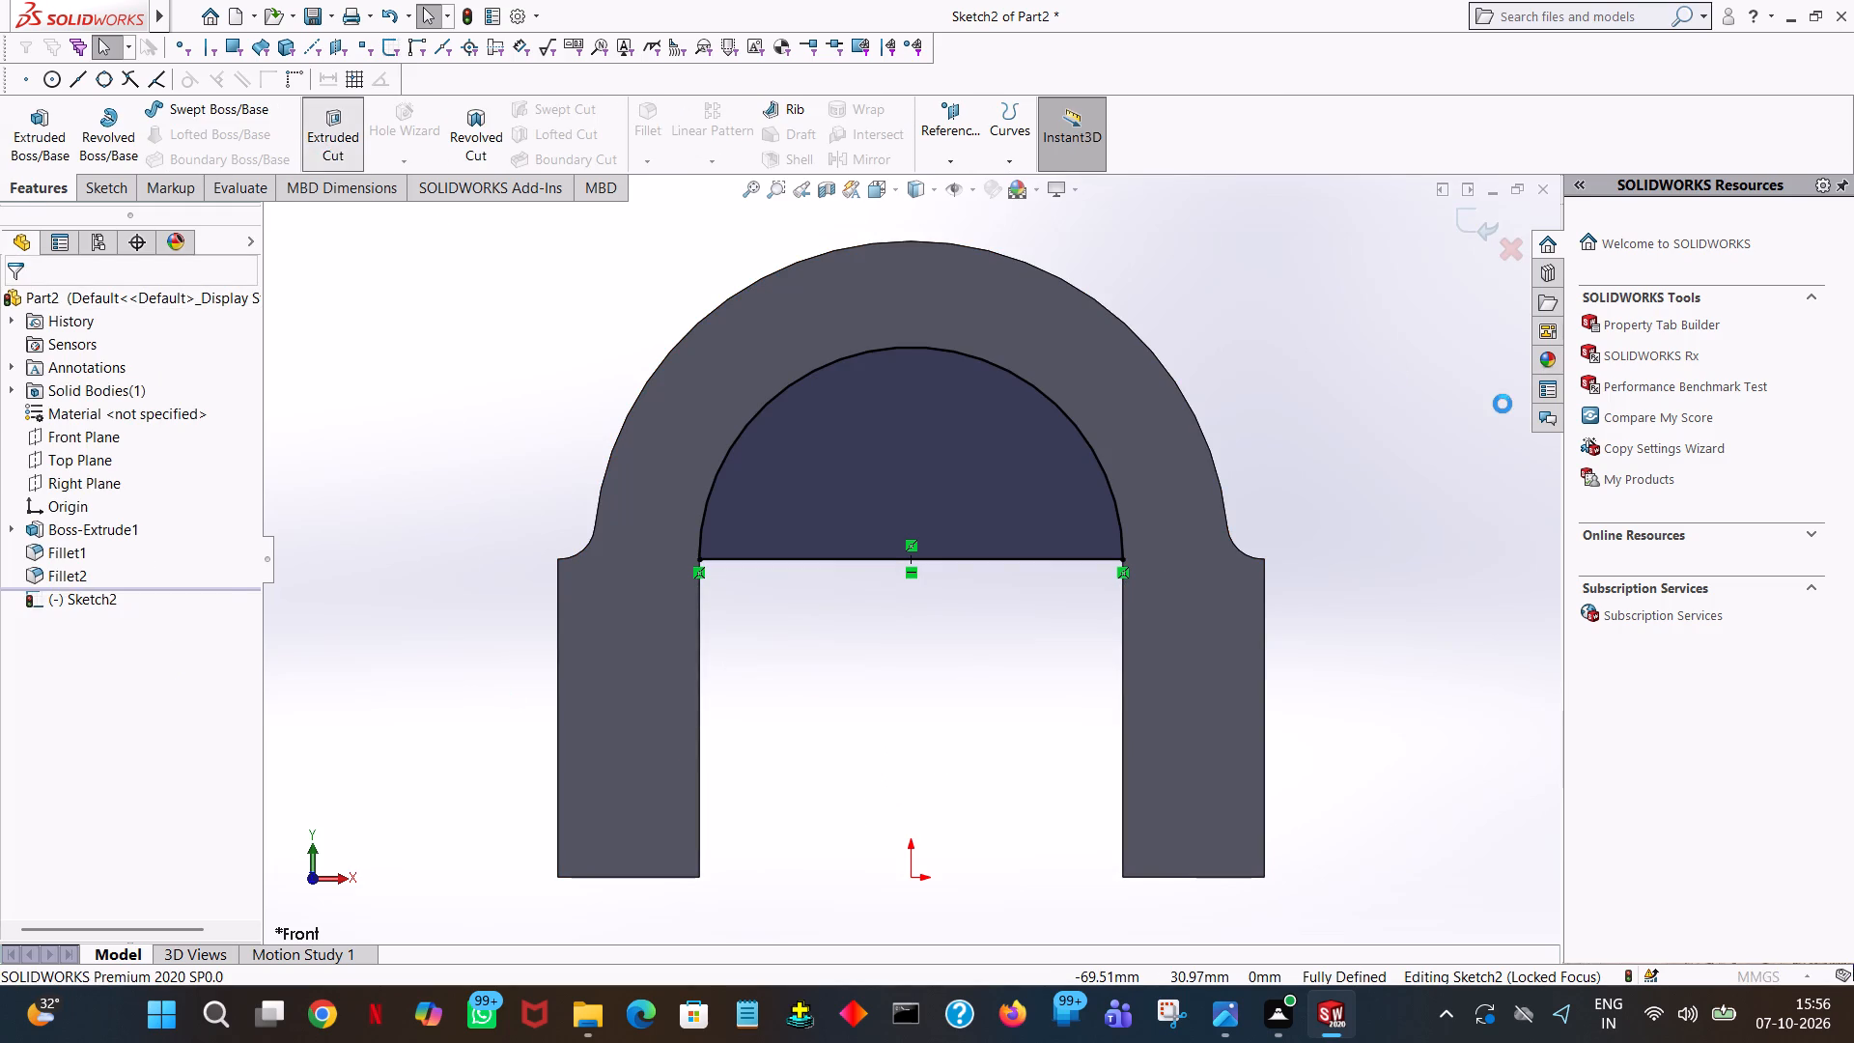
pyautogui.moveTo(1503, 404); pyautogui.dragTo(1325, 675, button='middle')
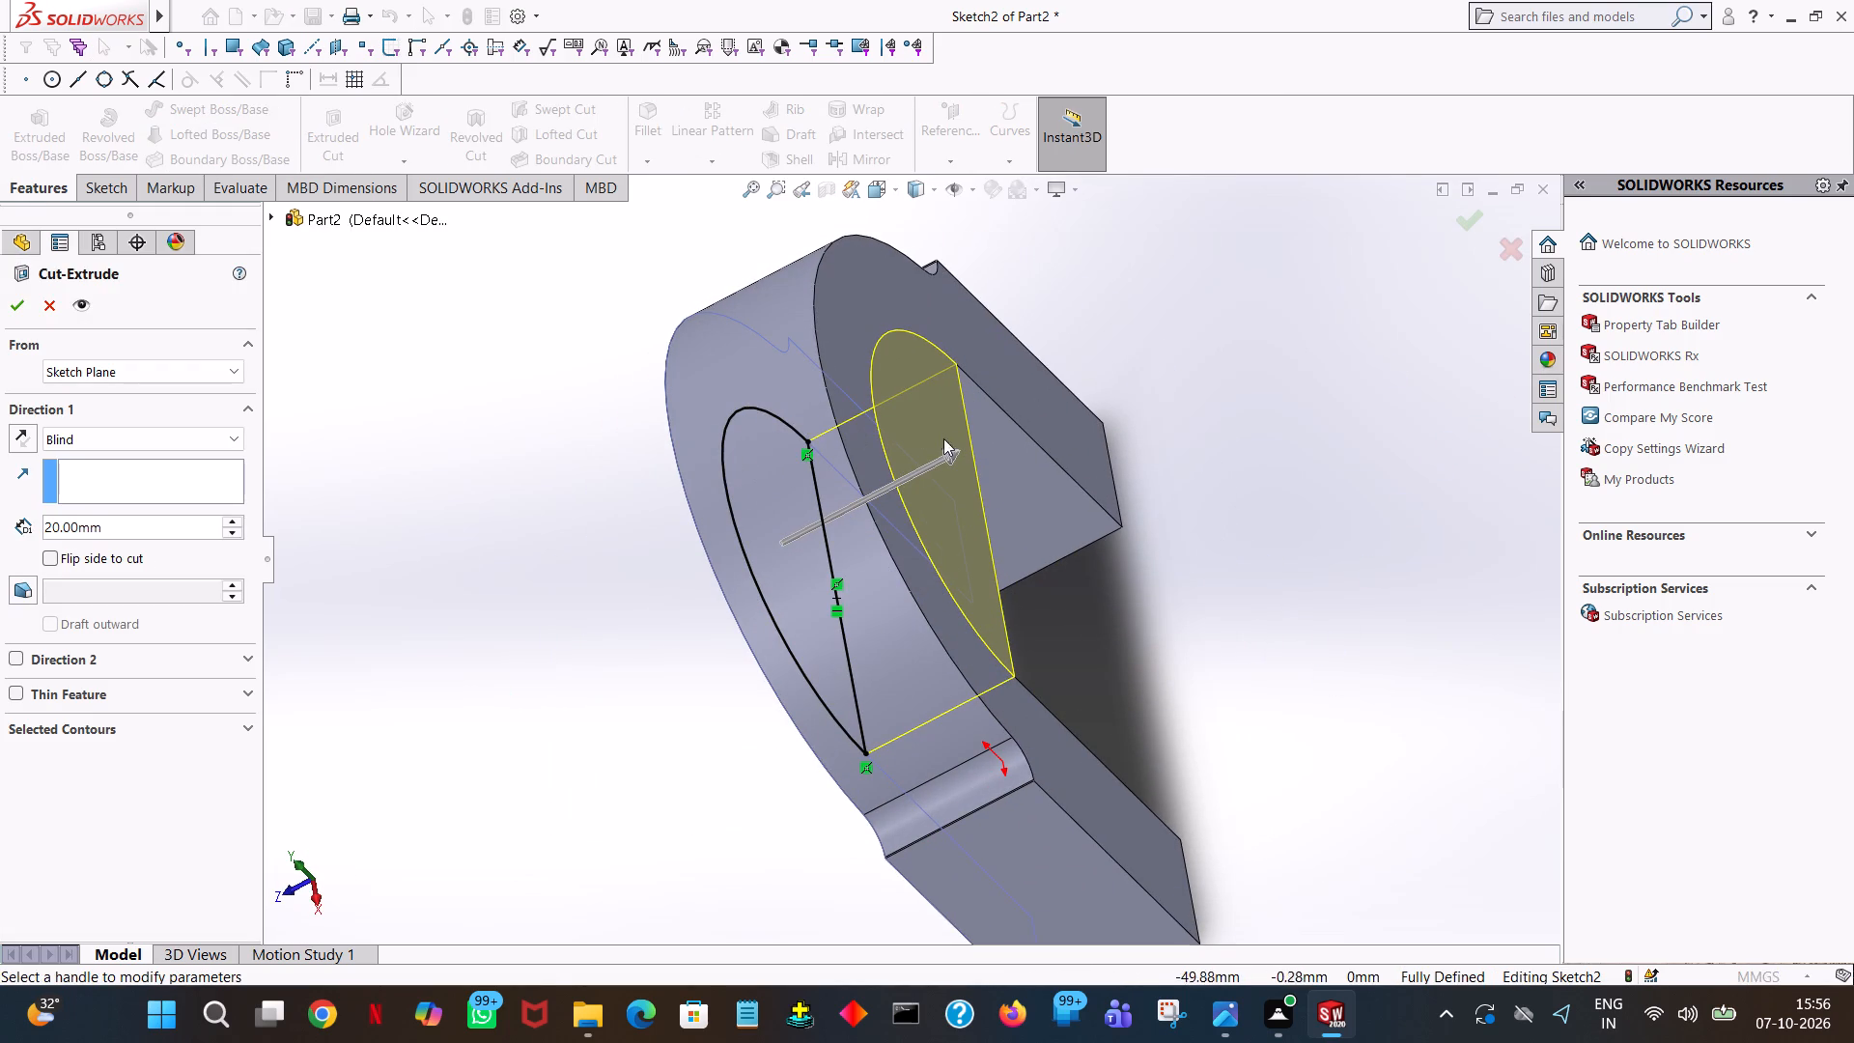
pyautogui.moveTo(947, 459); pyautogui.dragTo(1023, 452)
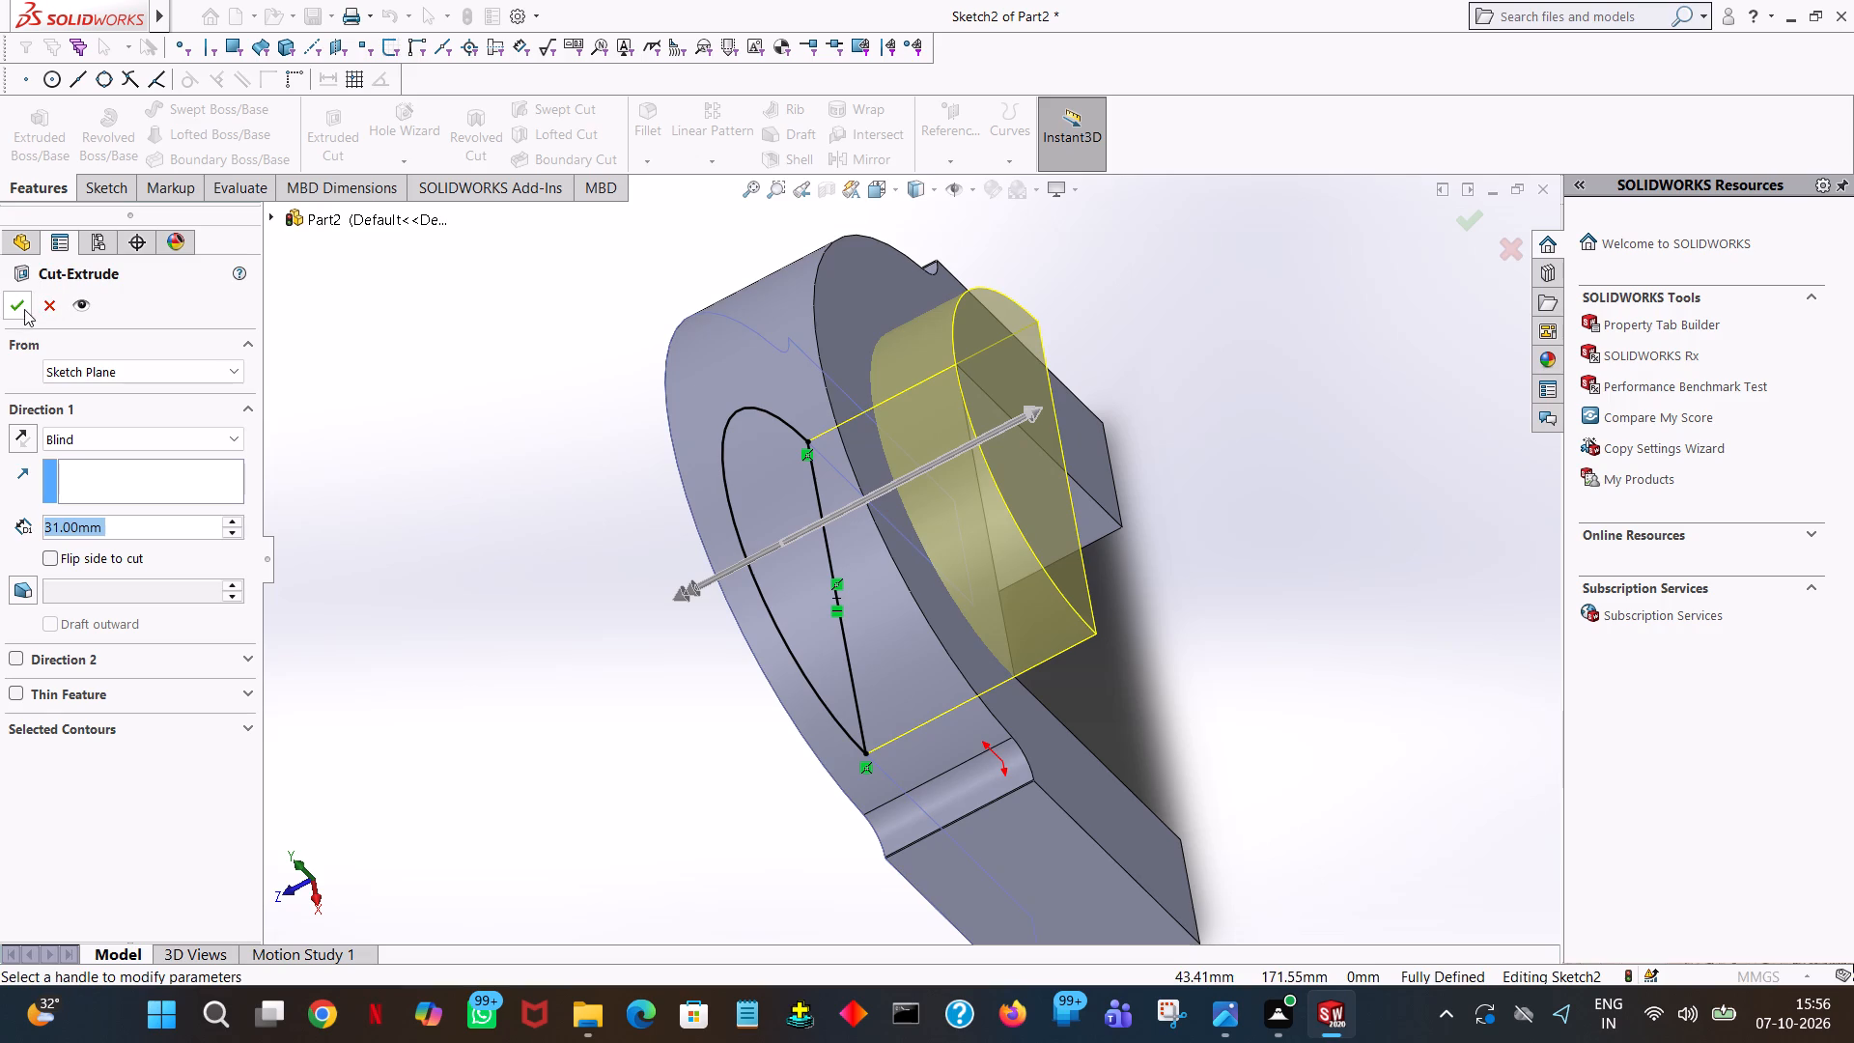
pyautogui.click(23, 308)
pyautogui.click(1200, 625)
pyautogui.moveTo(1238, 627); pyautogui.dragTo(1380, 428, button='middle')
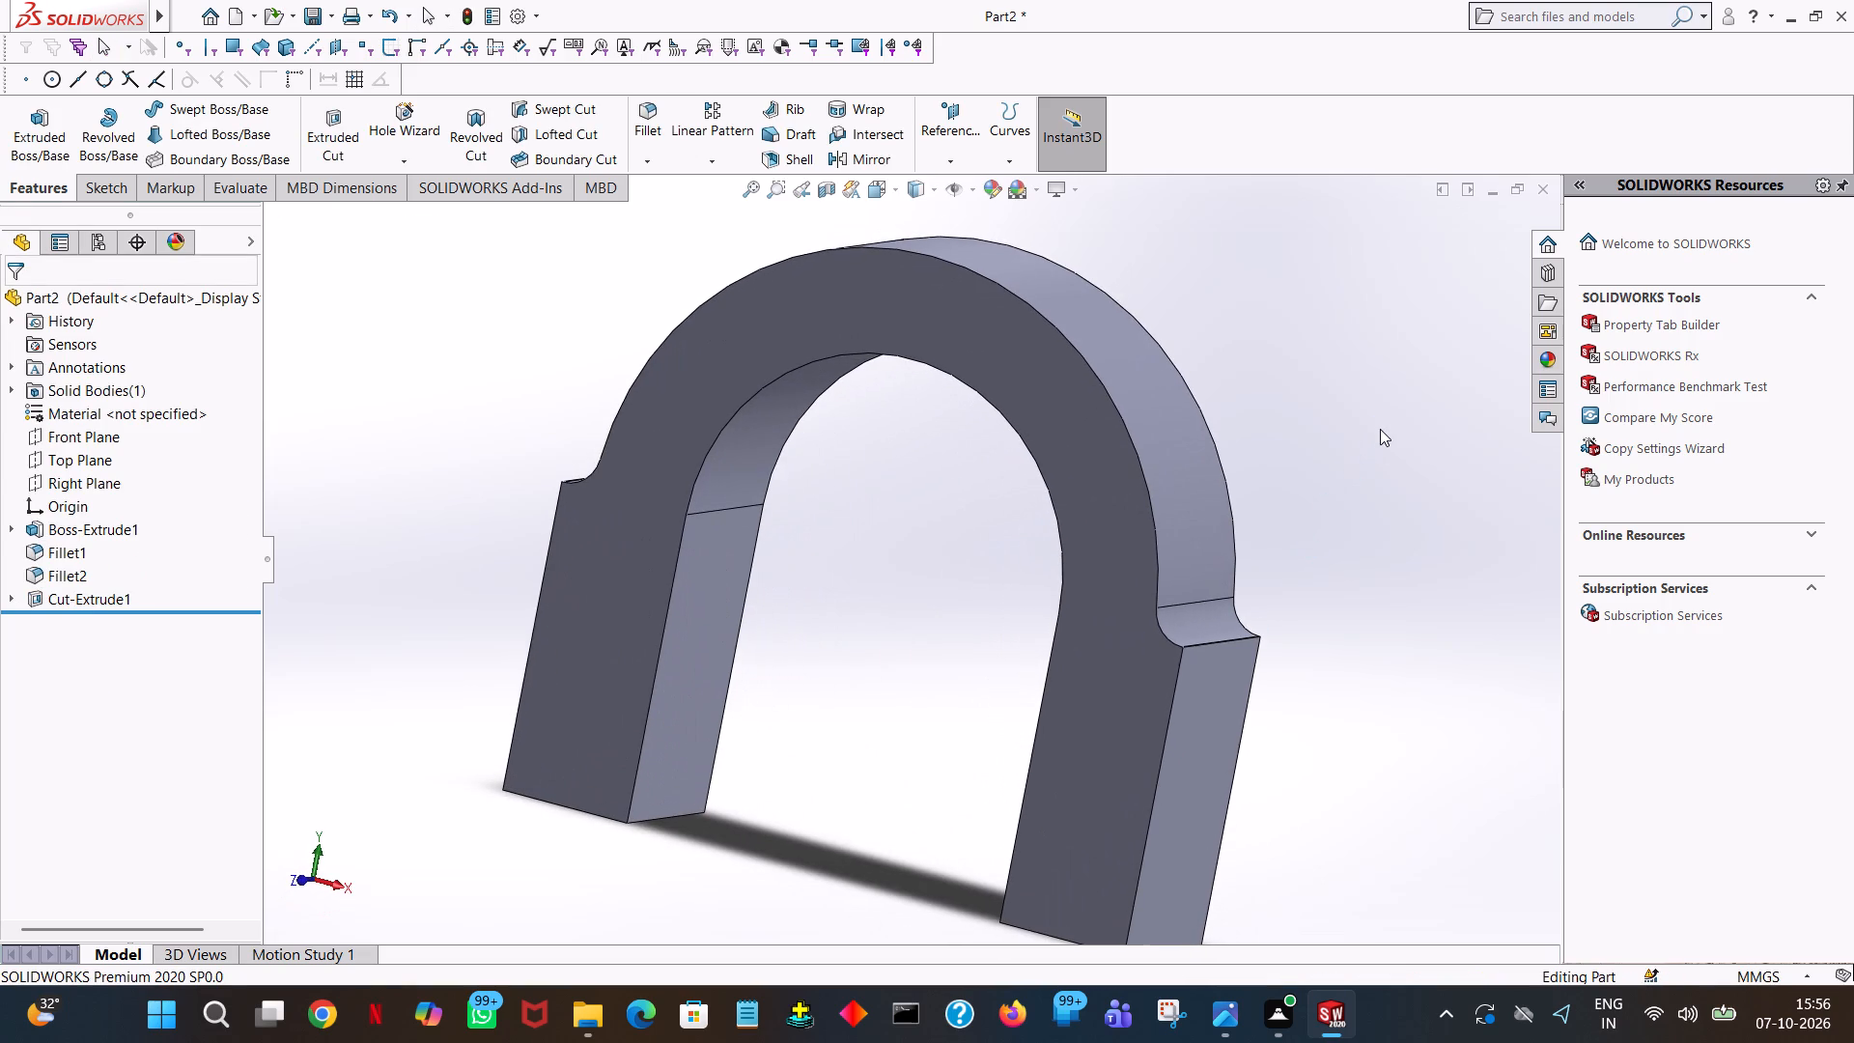
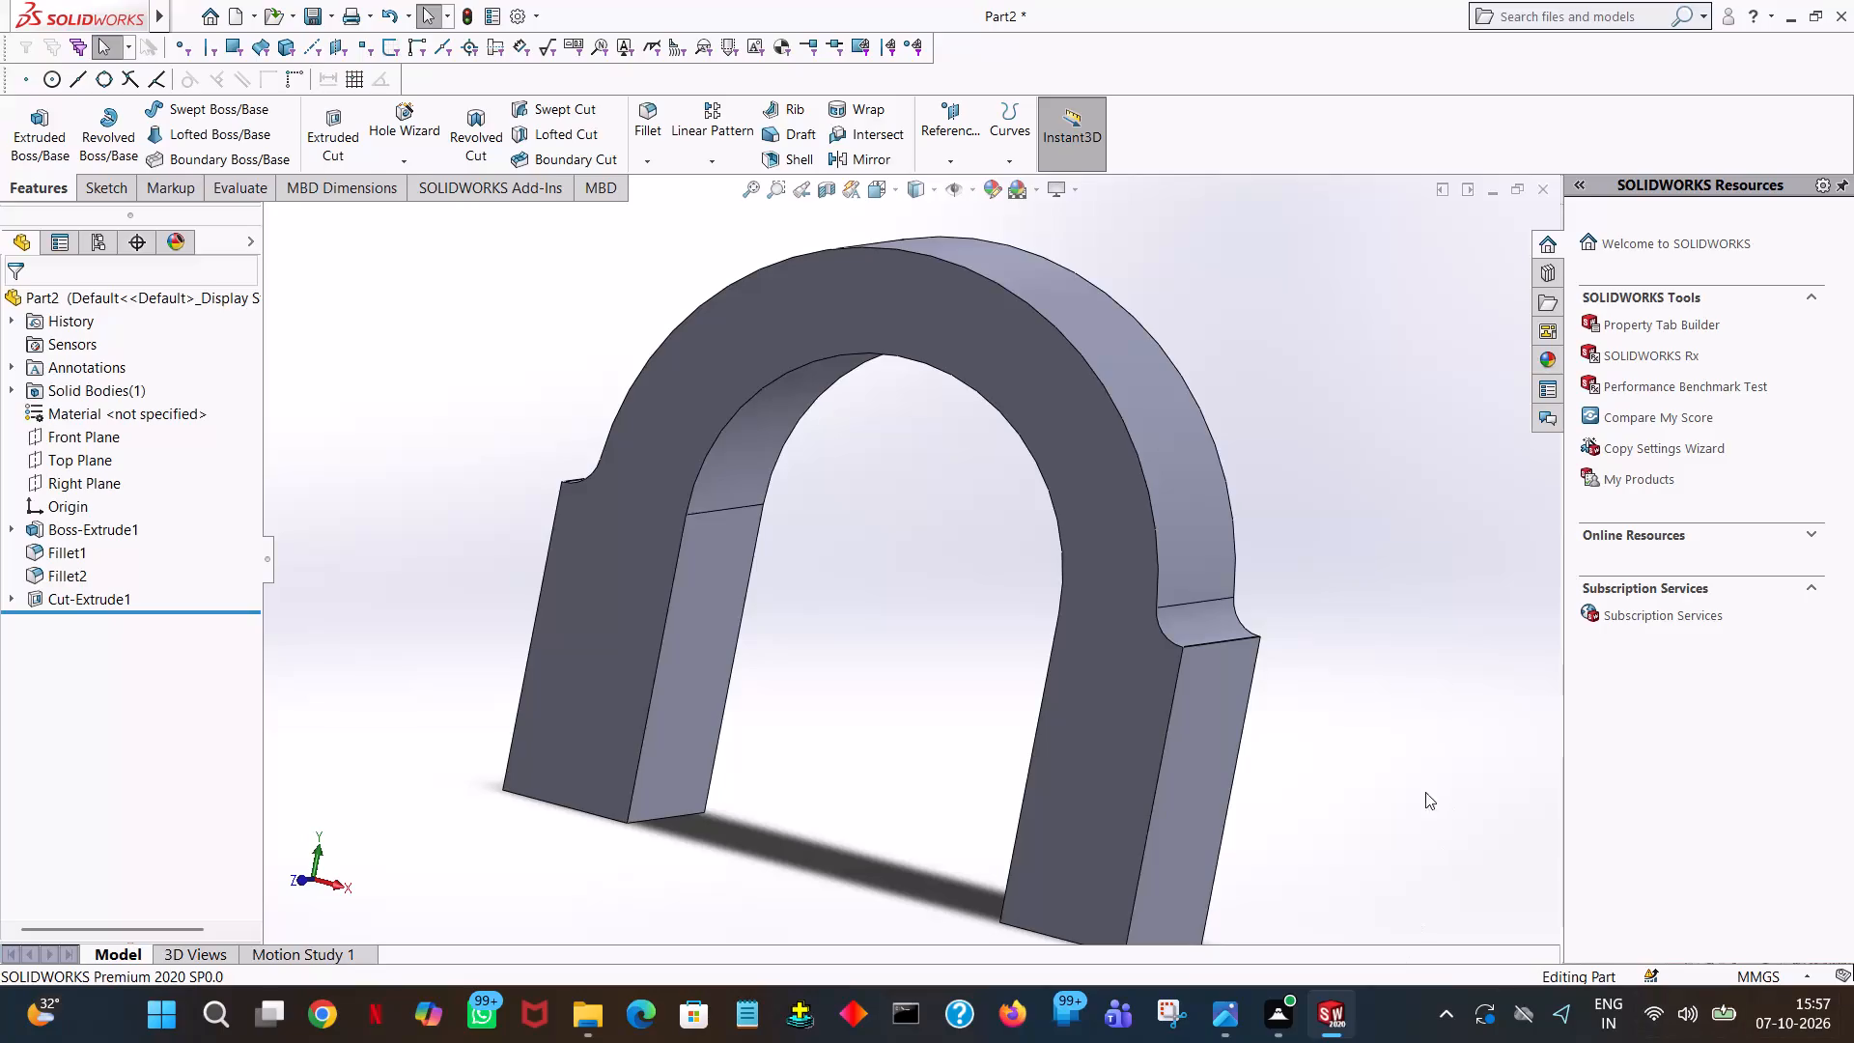
# Start an extruded cut on the clamp's front face and sketch a 12 mm vertical line up from the right leg's bottom inner corner.
pyautogui.moveTo(1372, 777); pyautogui.dragTo(1398, 717, button='middle')
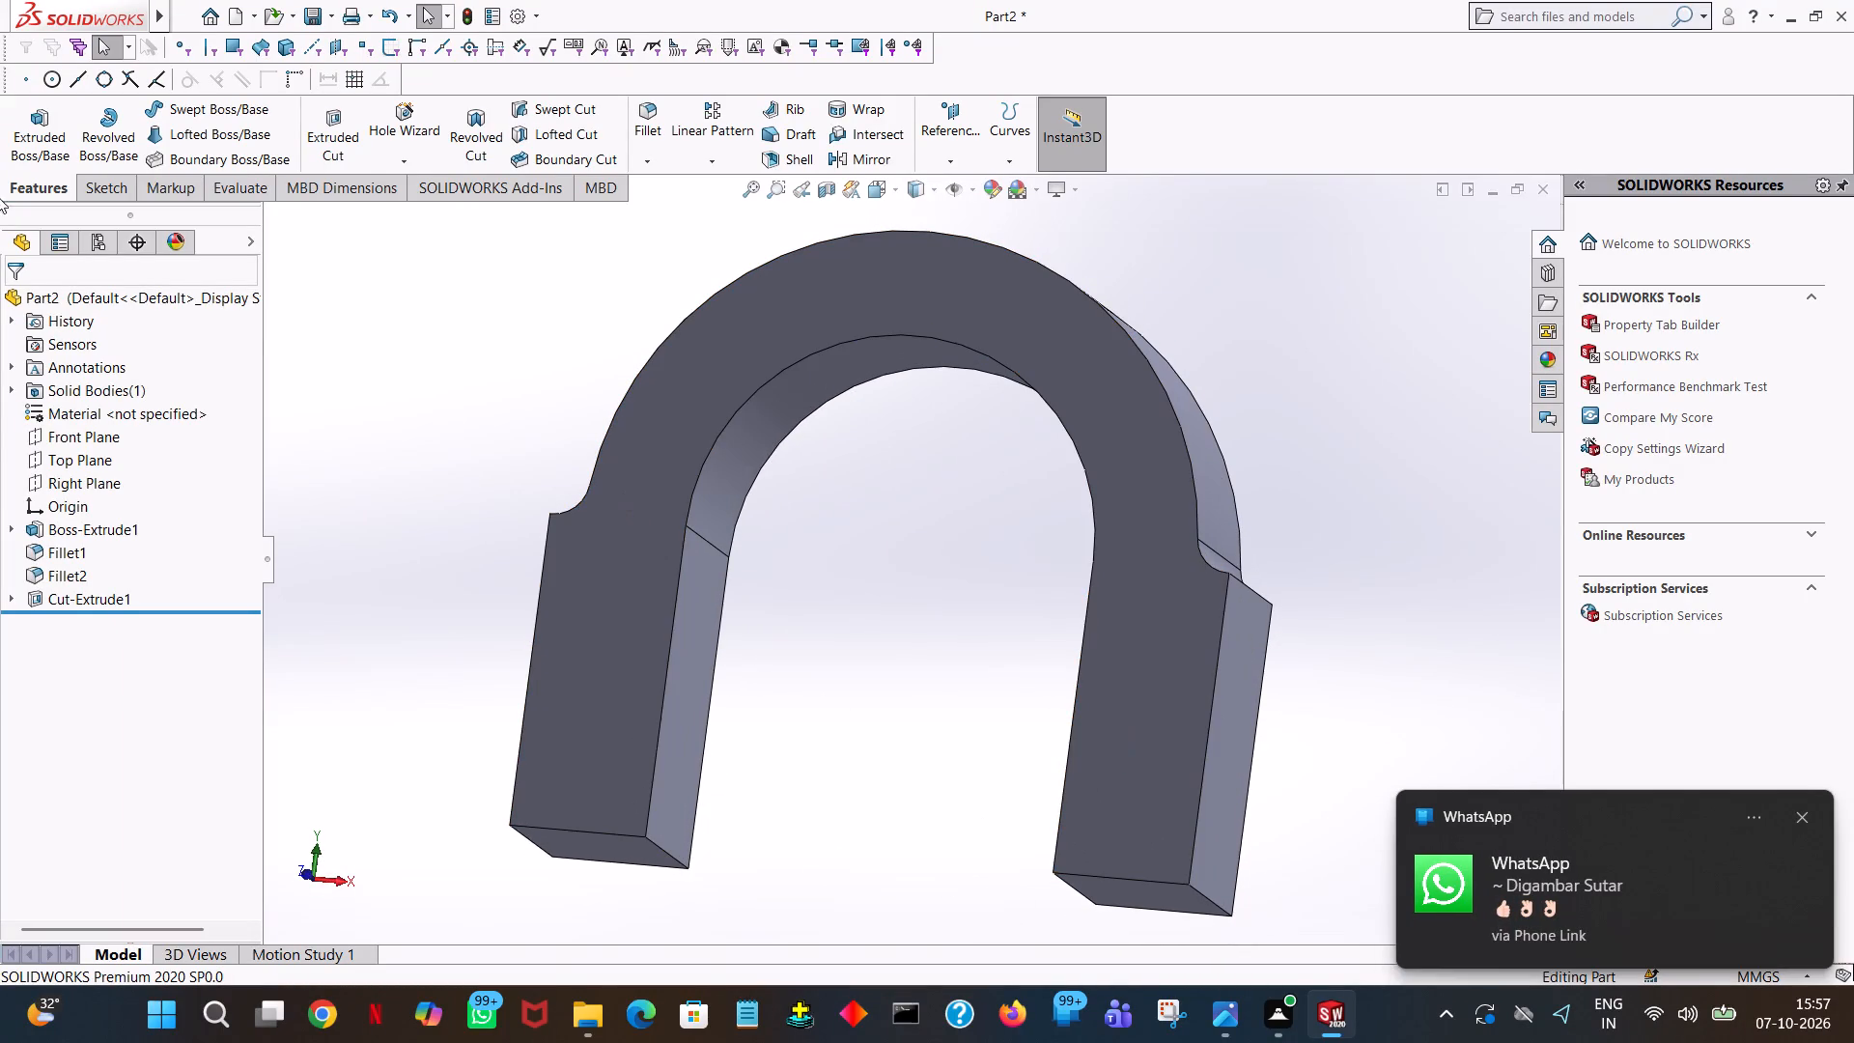
pyautogui.click(347, 134)
pyautogui.click(599, 663)
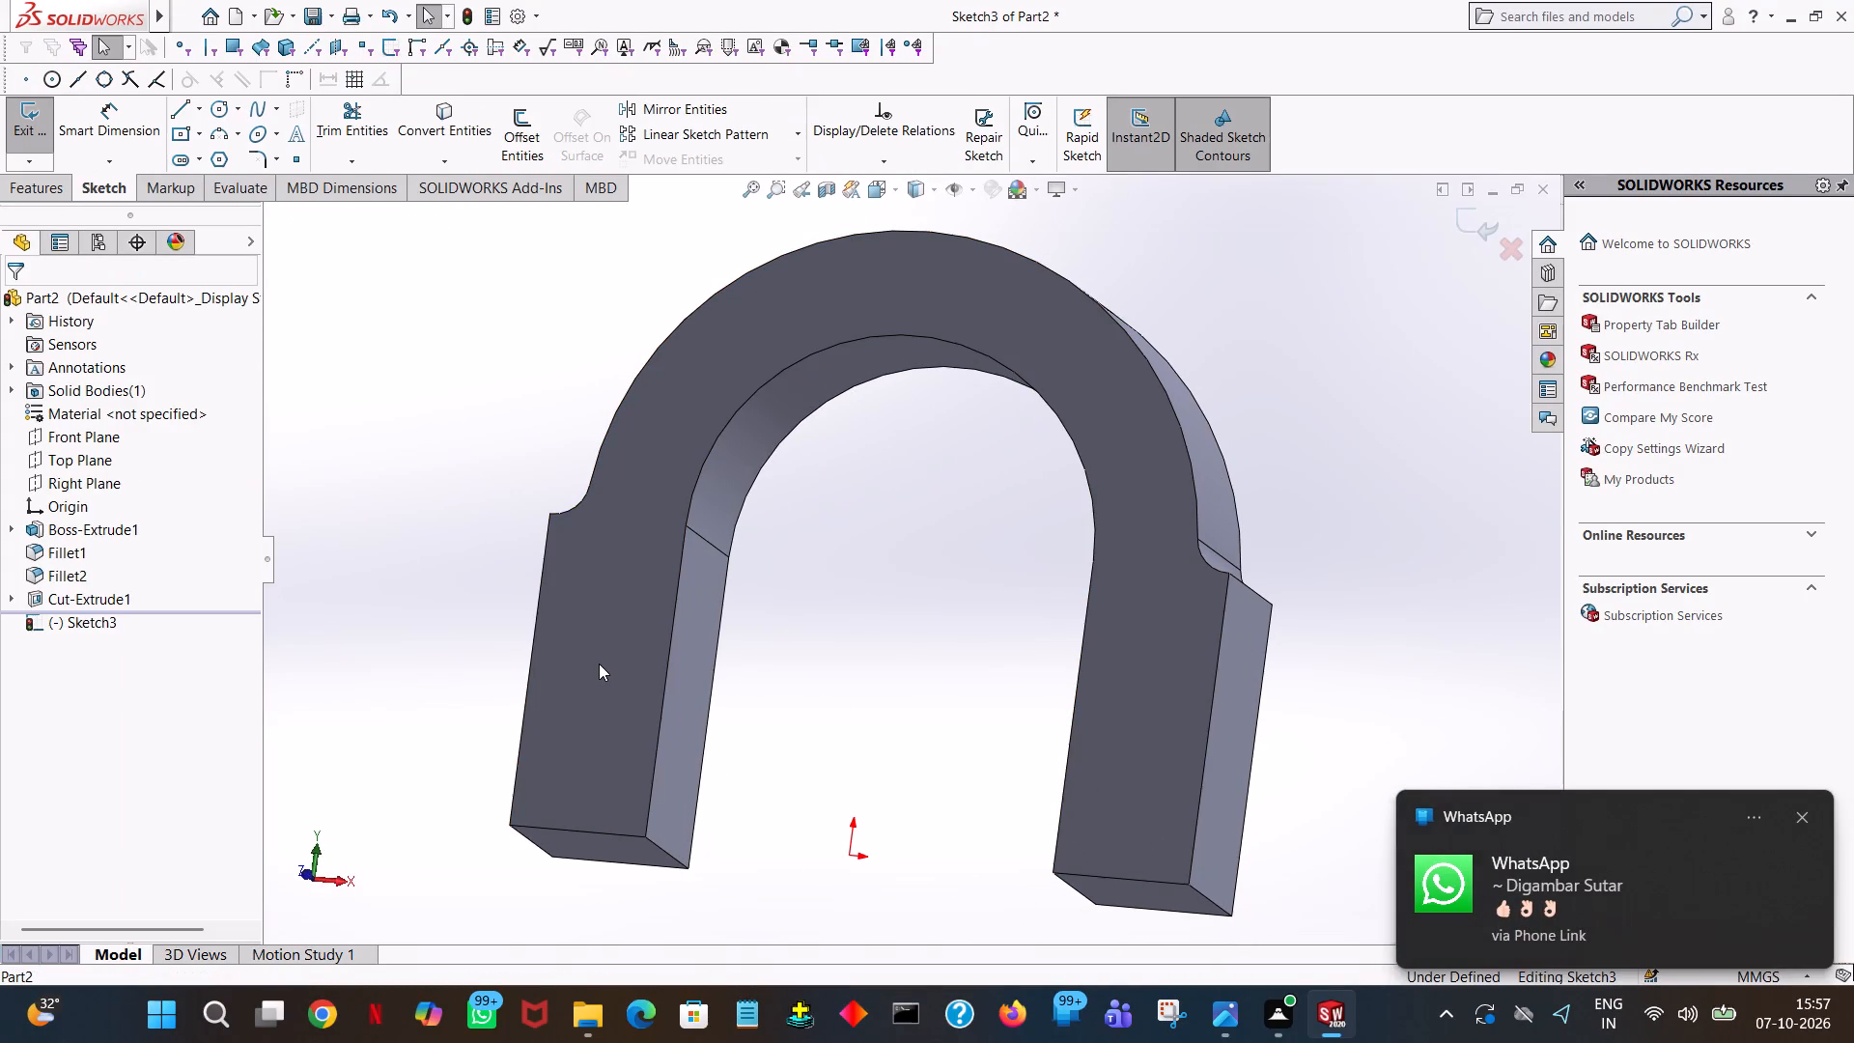
pyautogui.press('space')
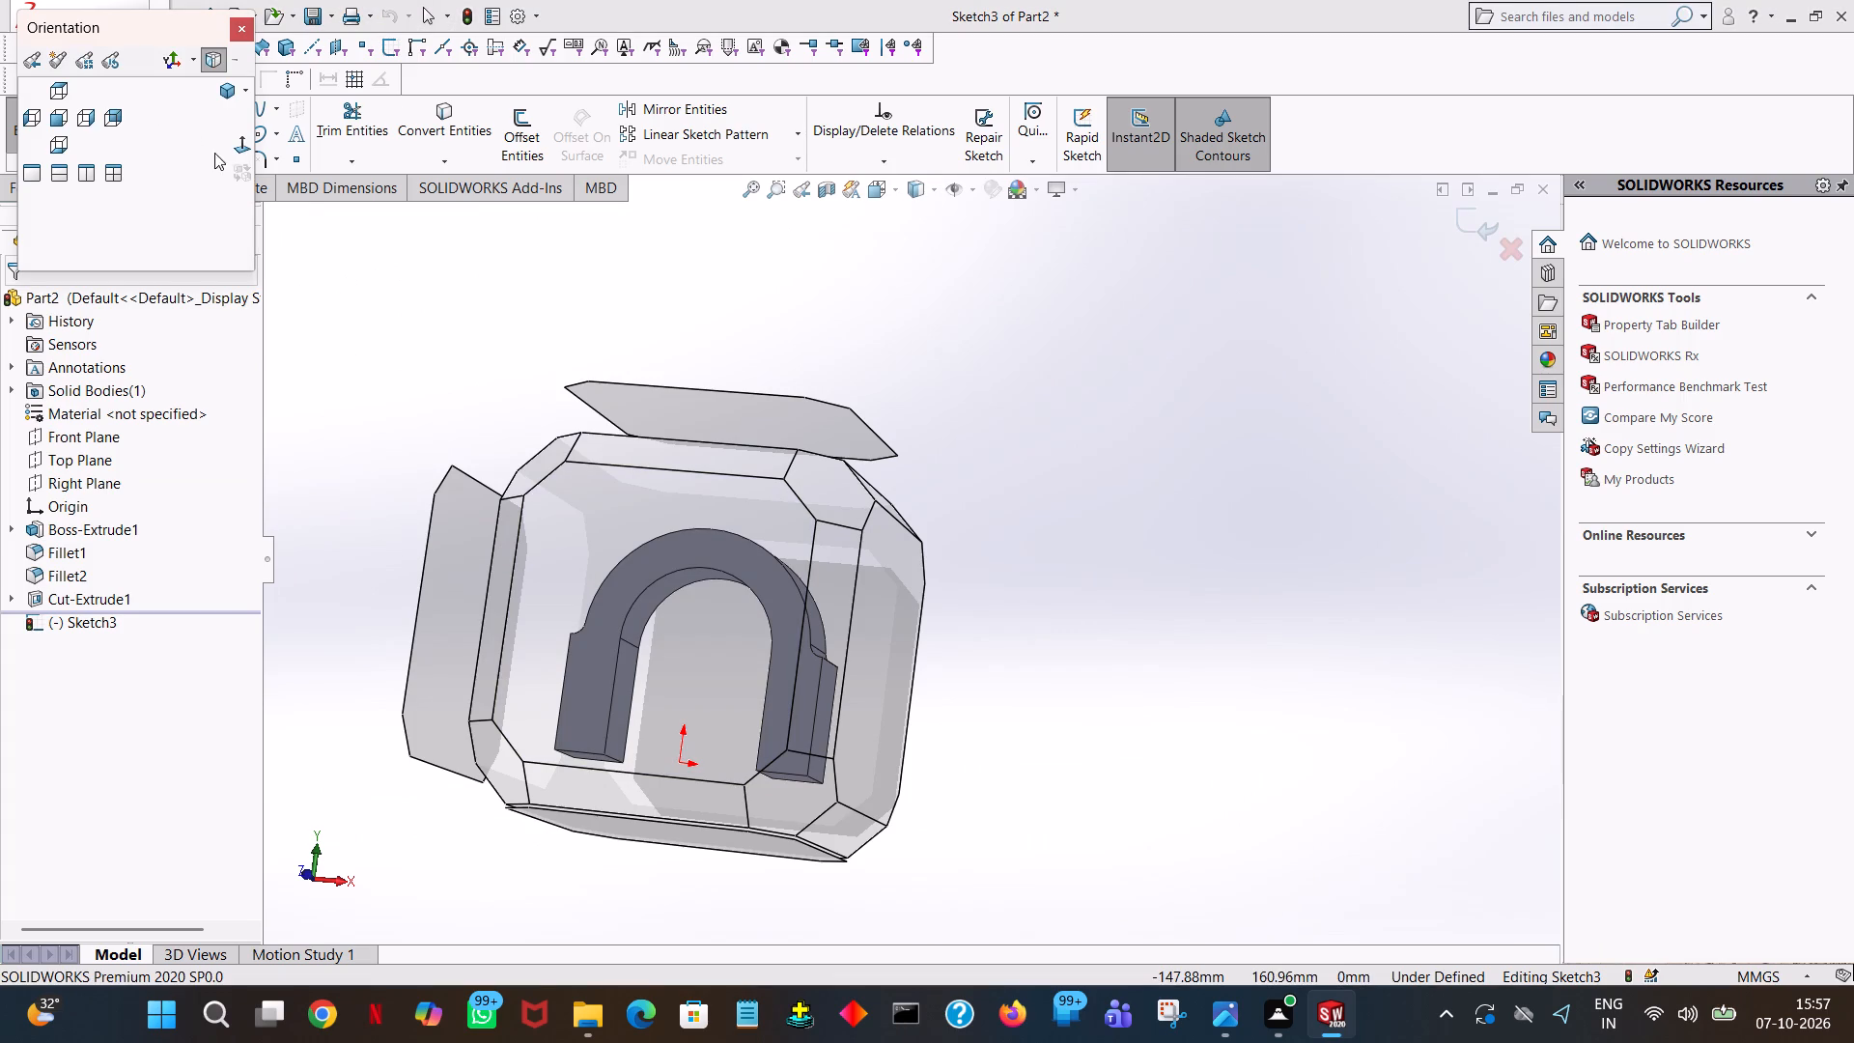
pyautogui.click(239, 149)
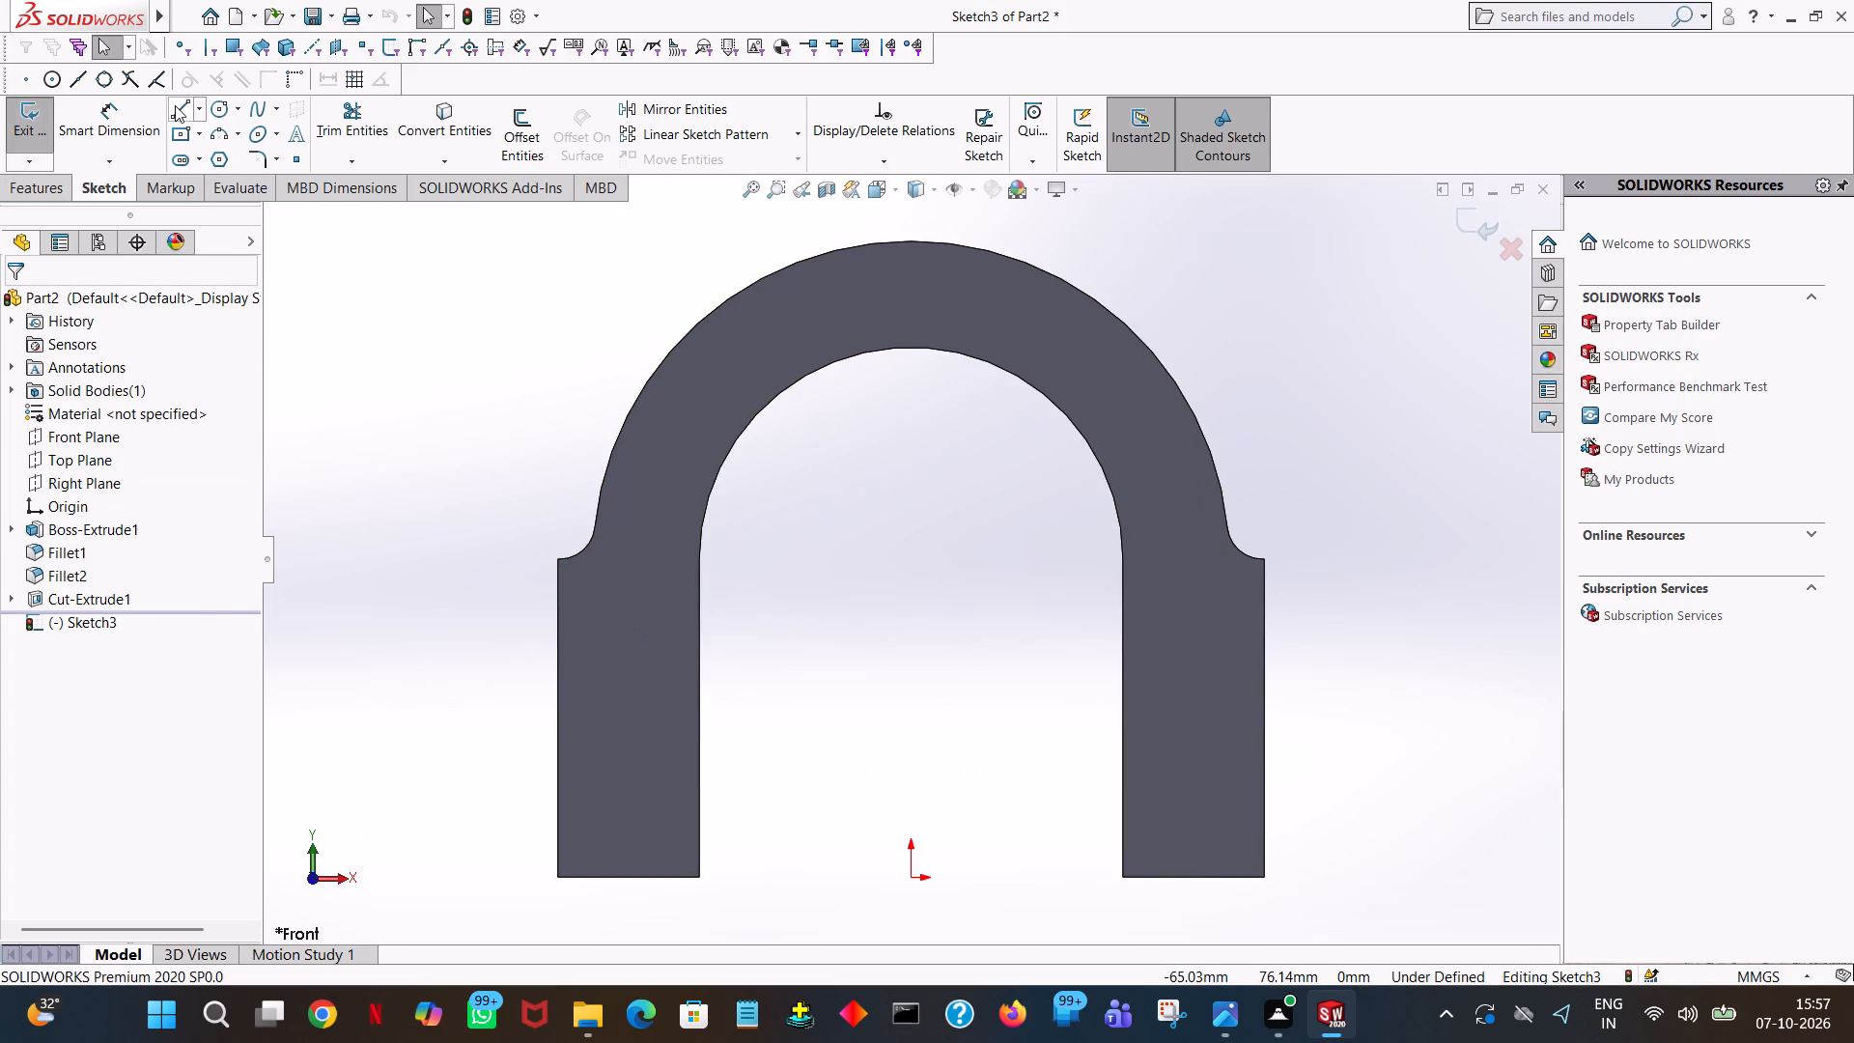
pyautogui.click(175, 105)
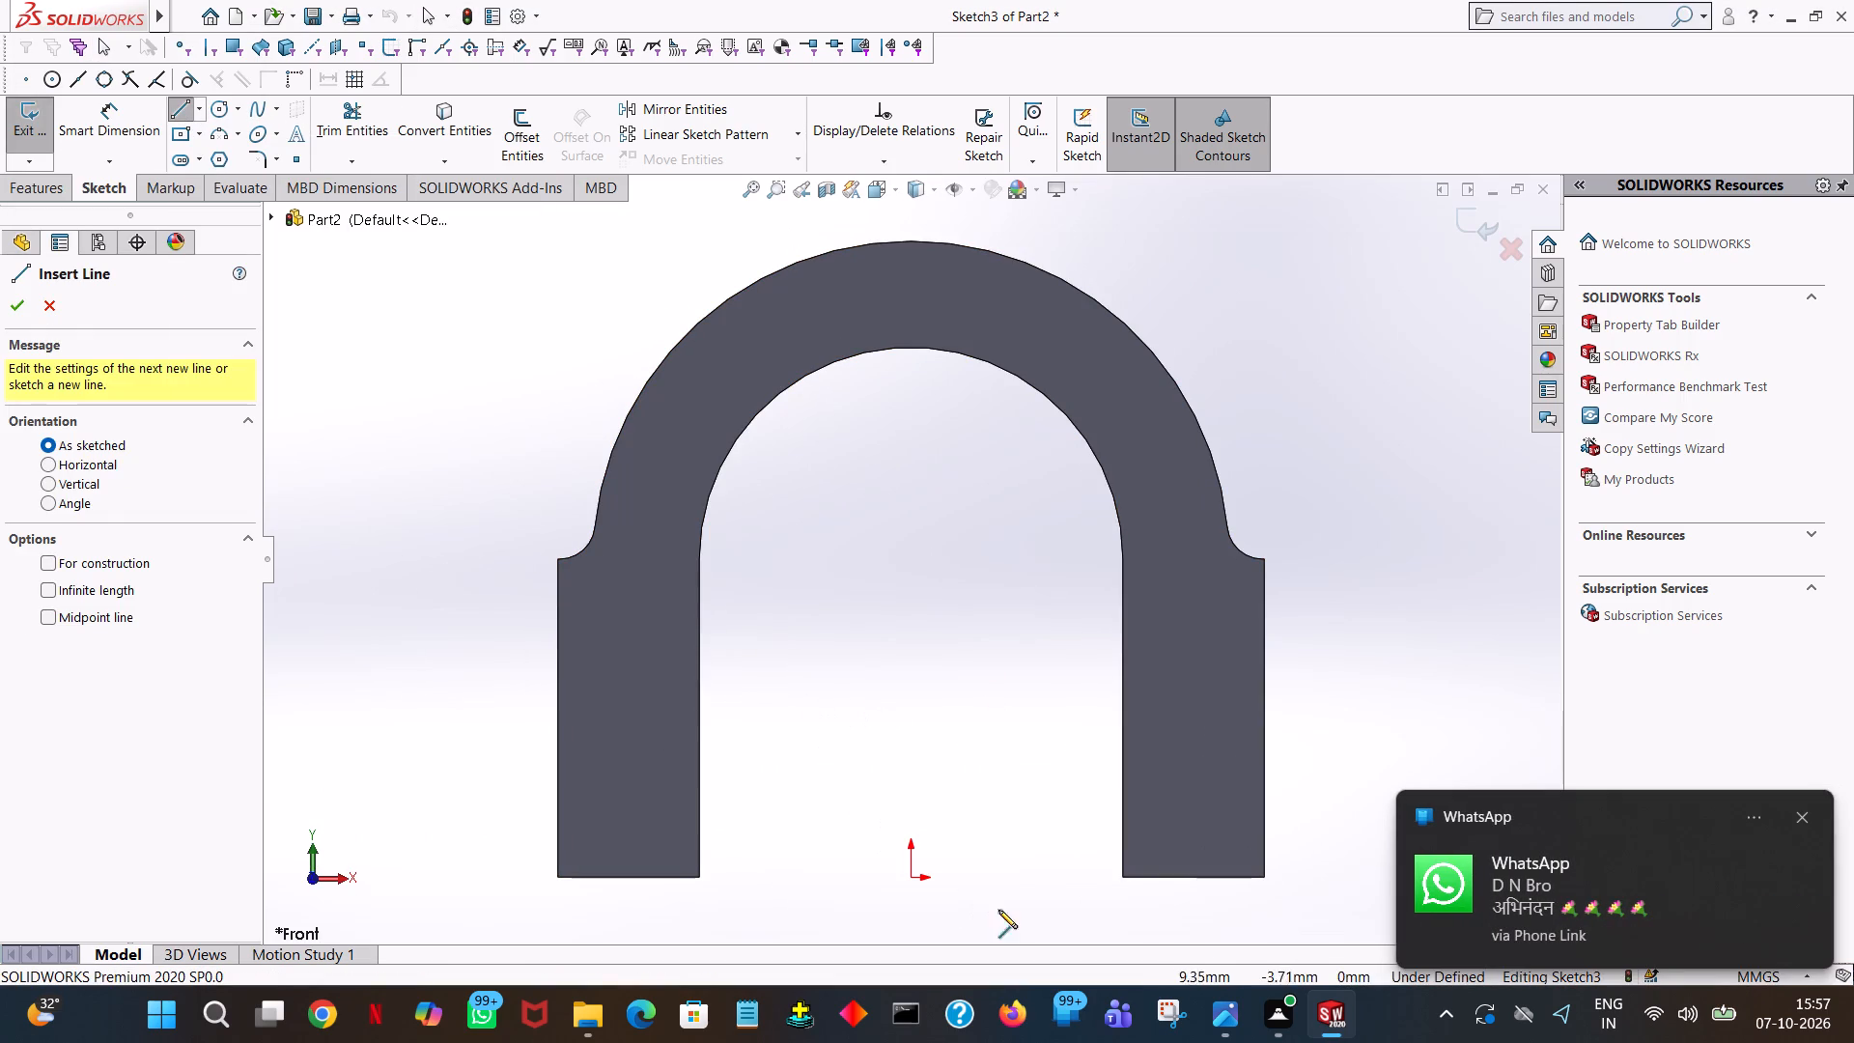
pyautogui.click(1122, 872)
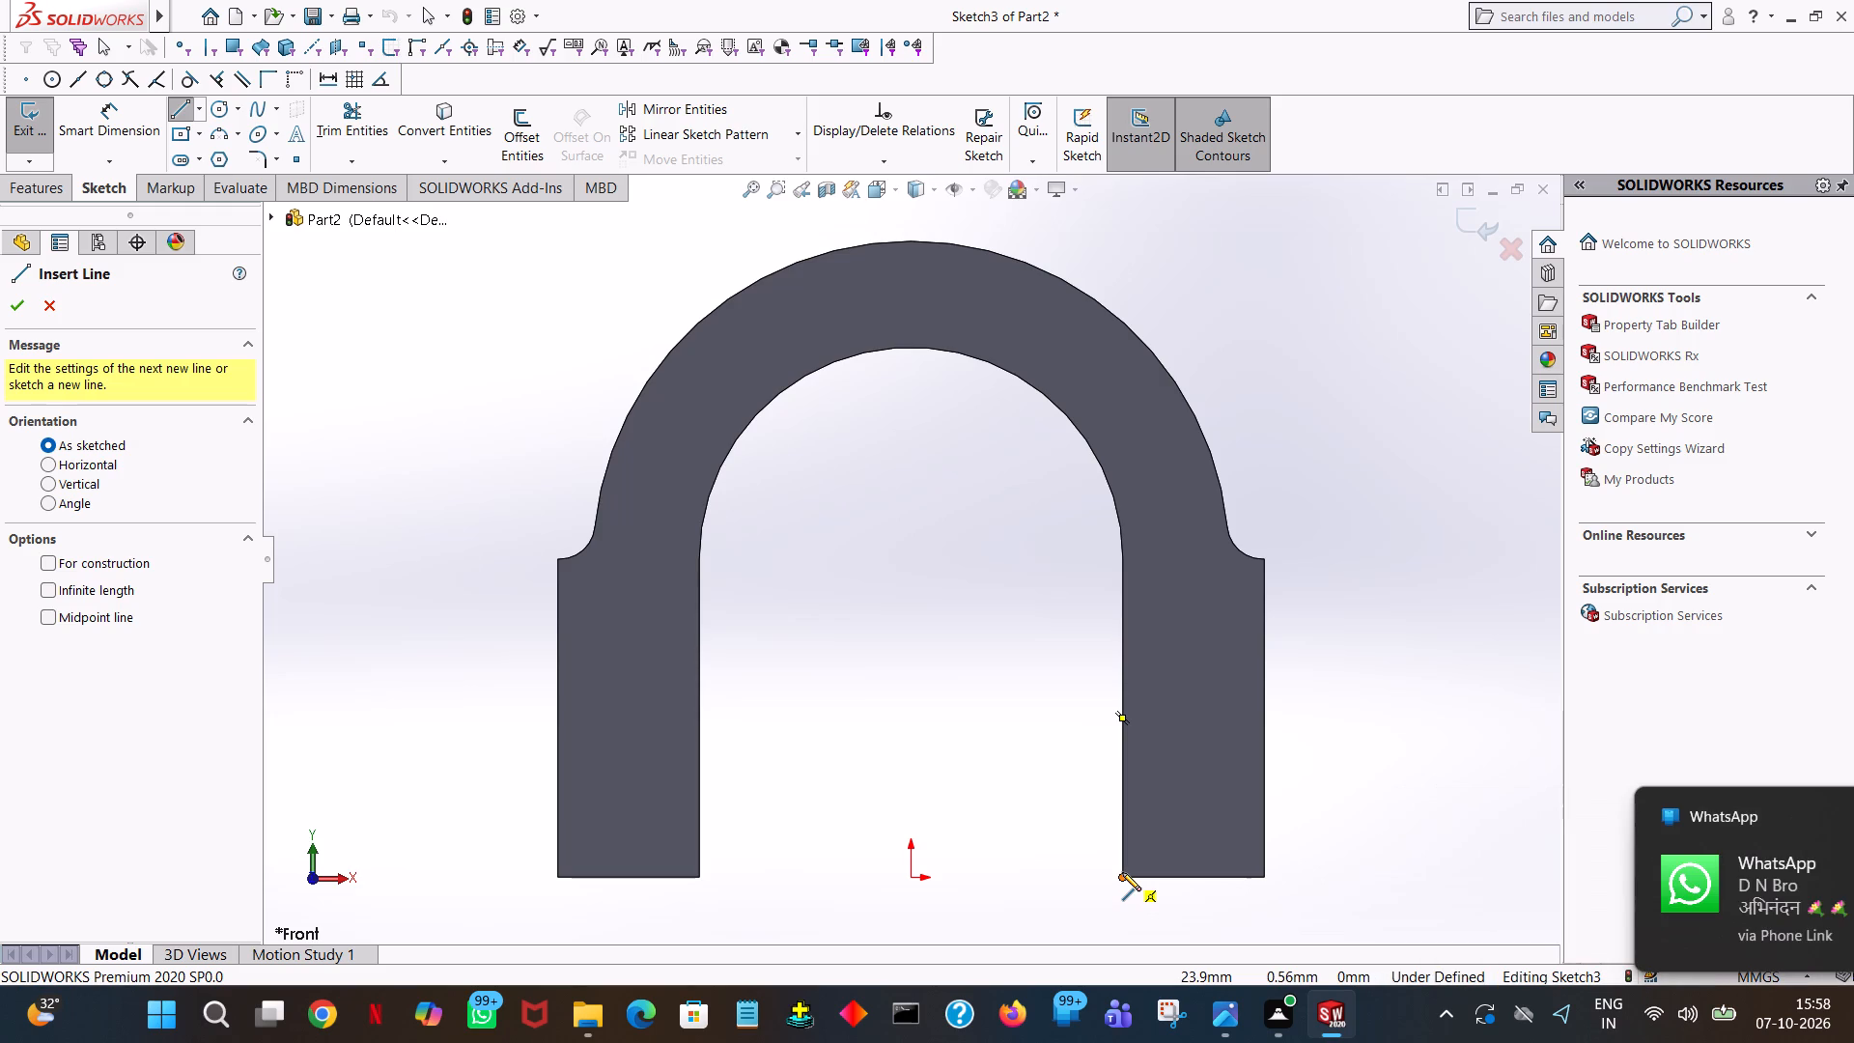
pyautogui.click(1121, 810)
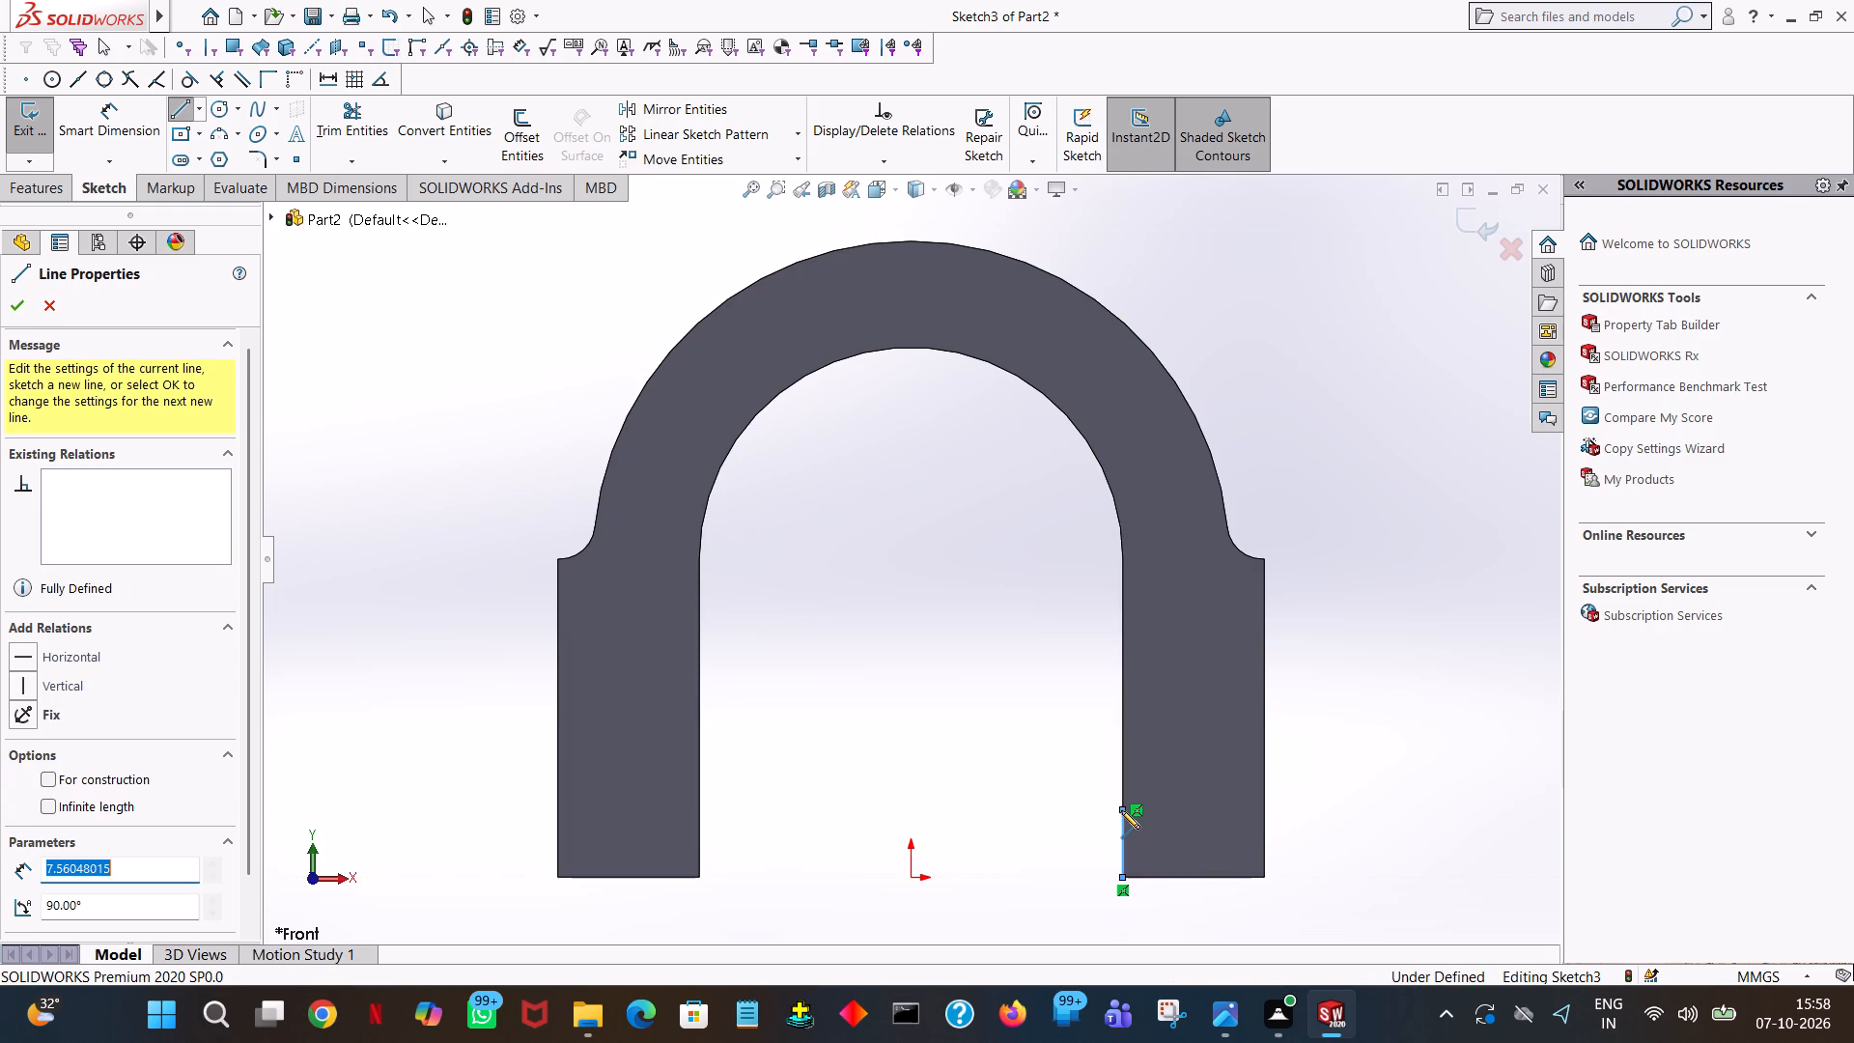
pyautogui.write('12')
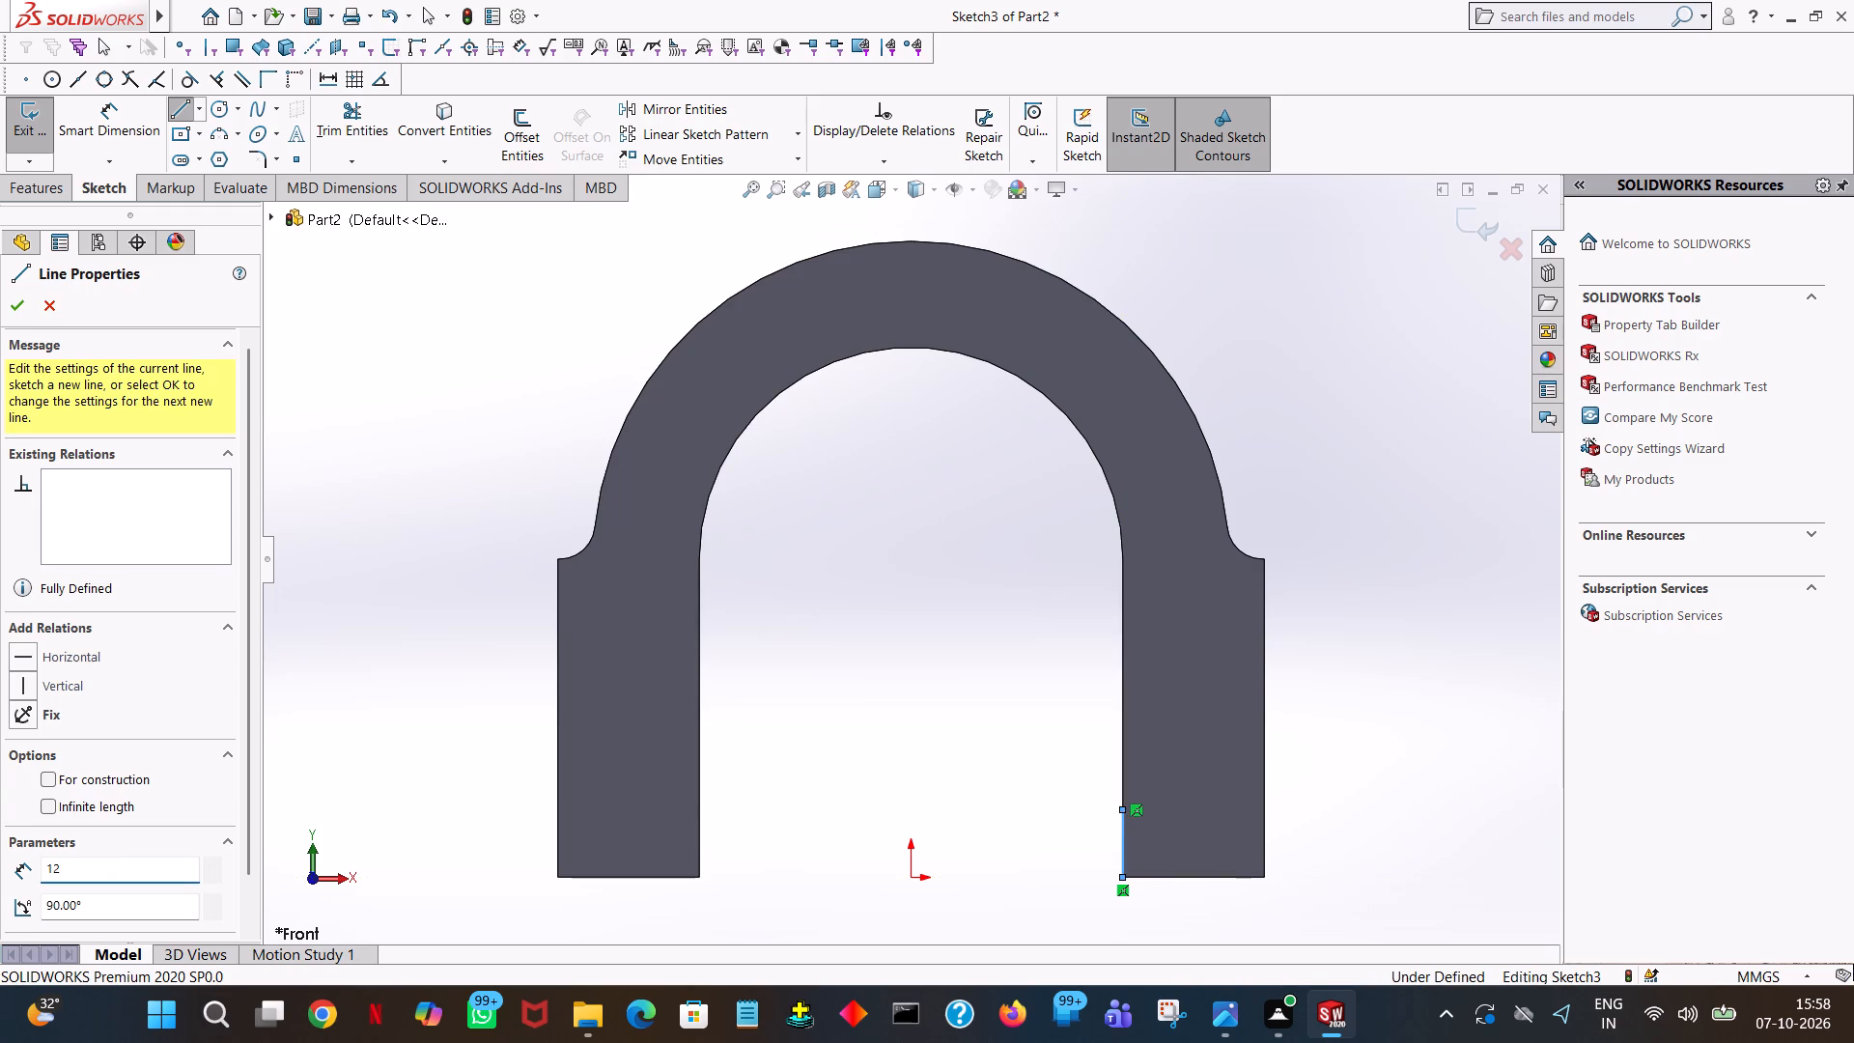
pyautogui.press('Return')
# Sketch a 6 mm horizontal line from the top of the 12 mm line into the right leg.
pyautogui.click(1194, 768)
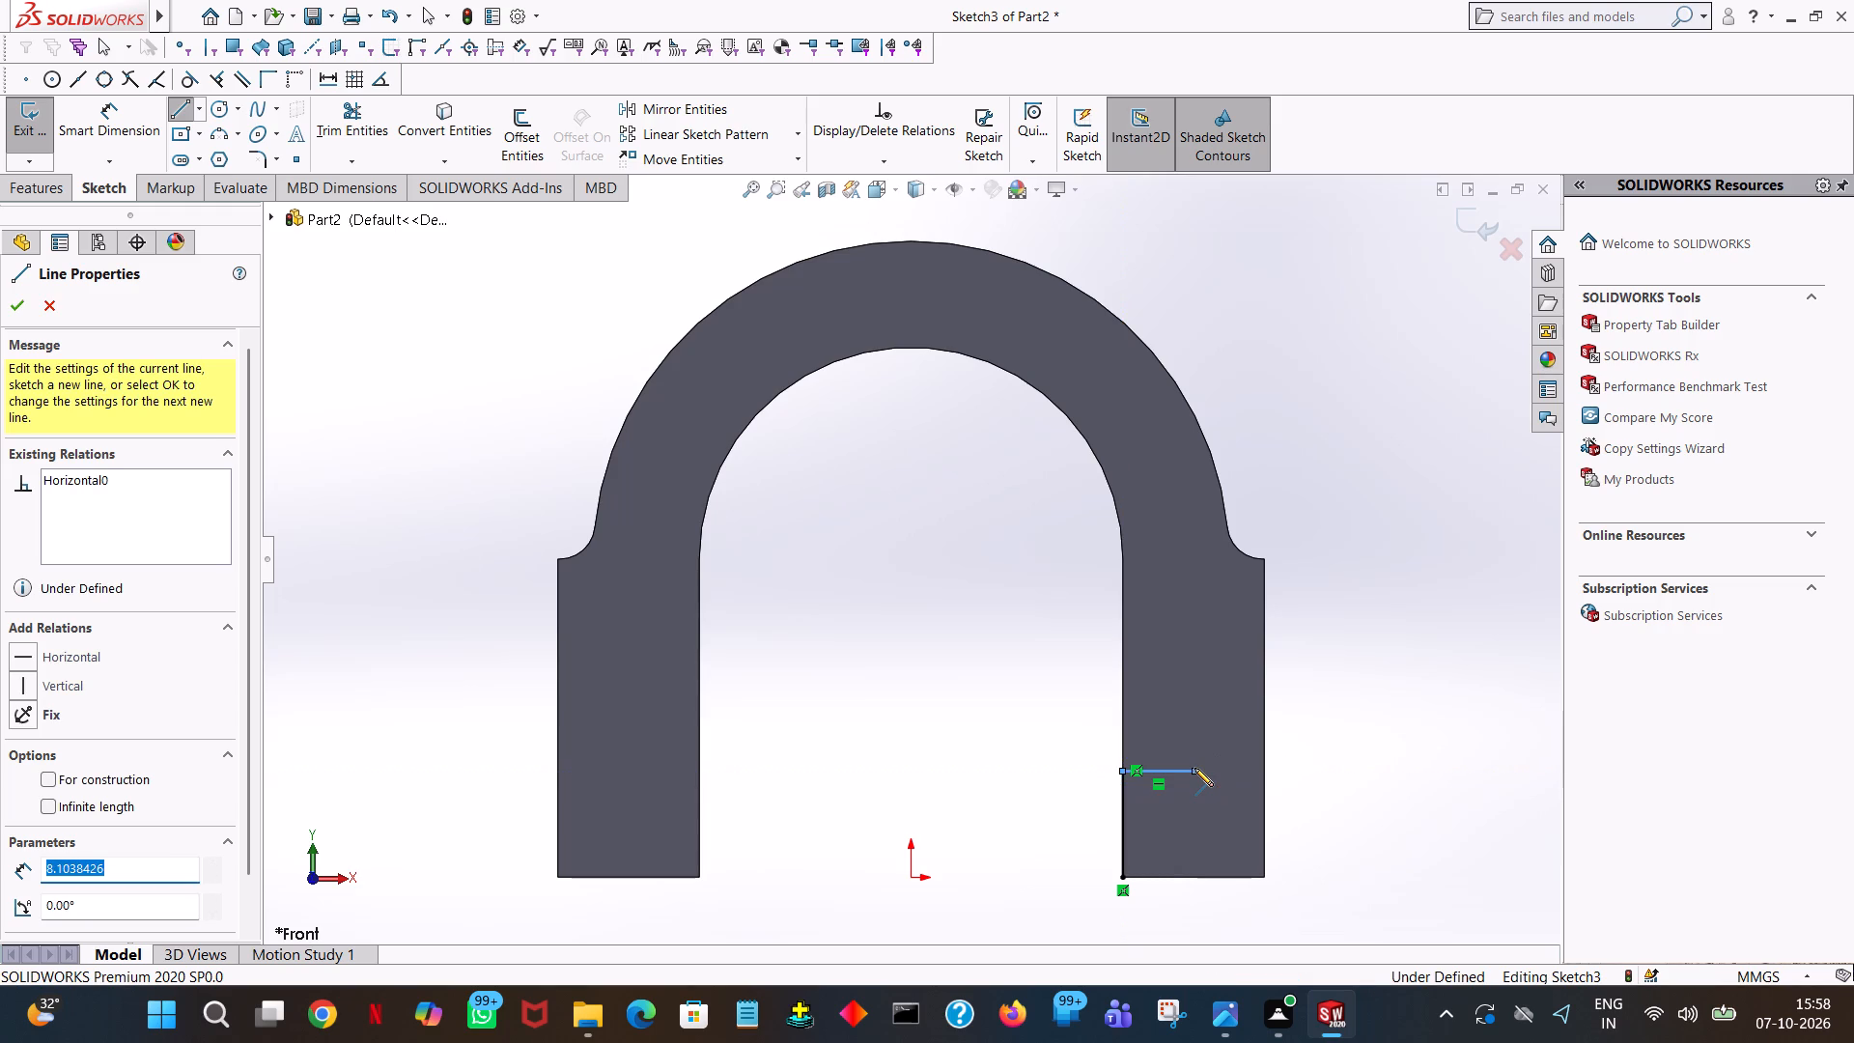
pyautogui.press('6')
pyautogui.press('Return')
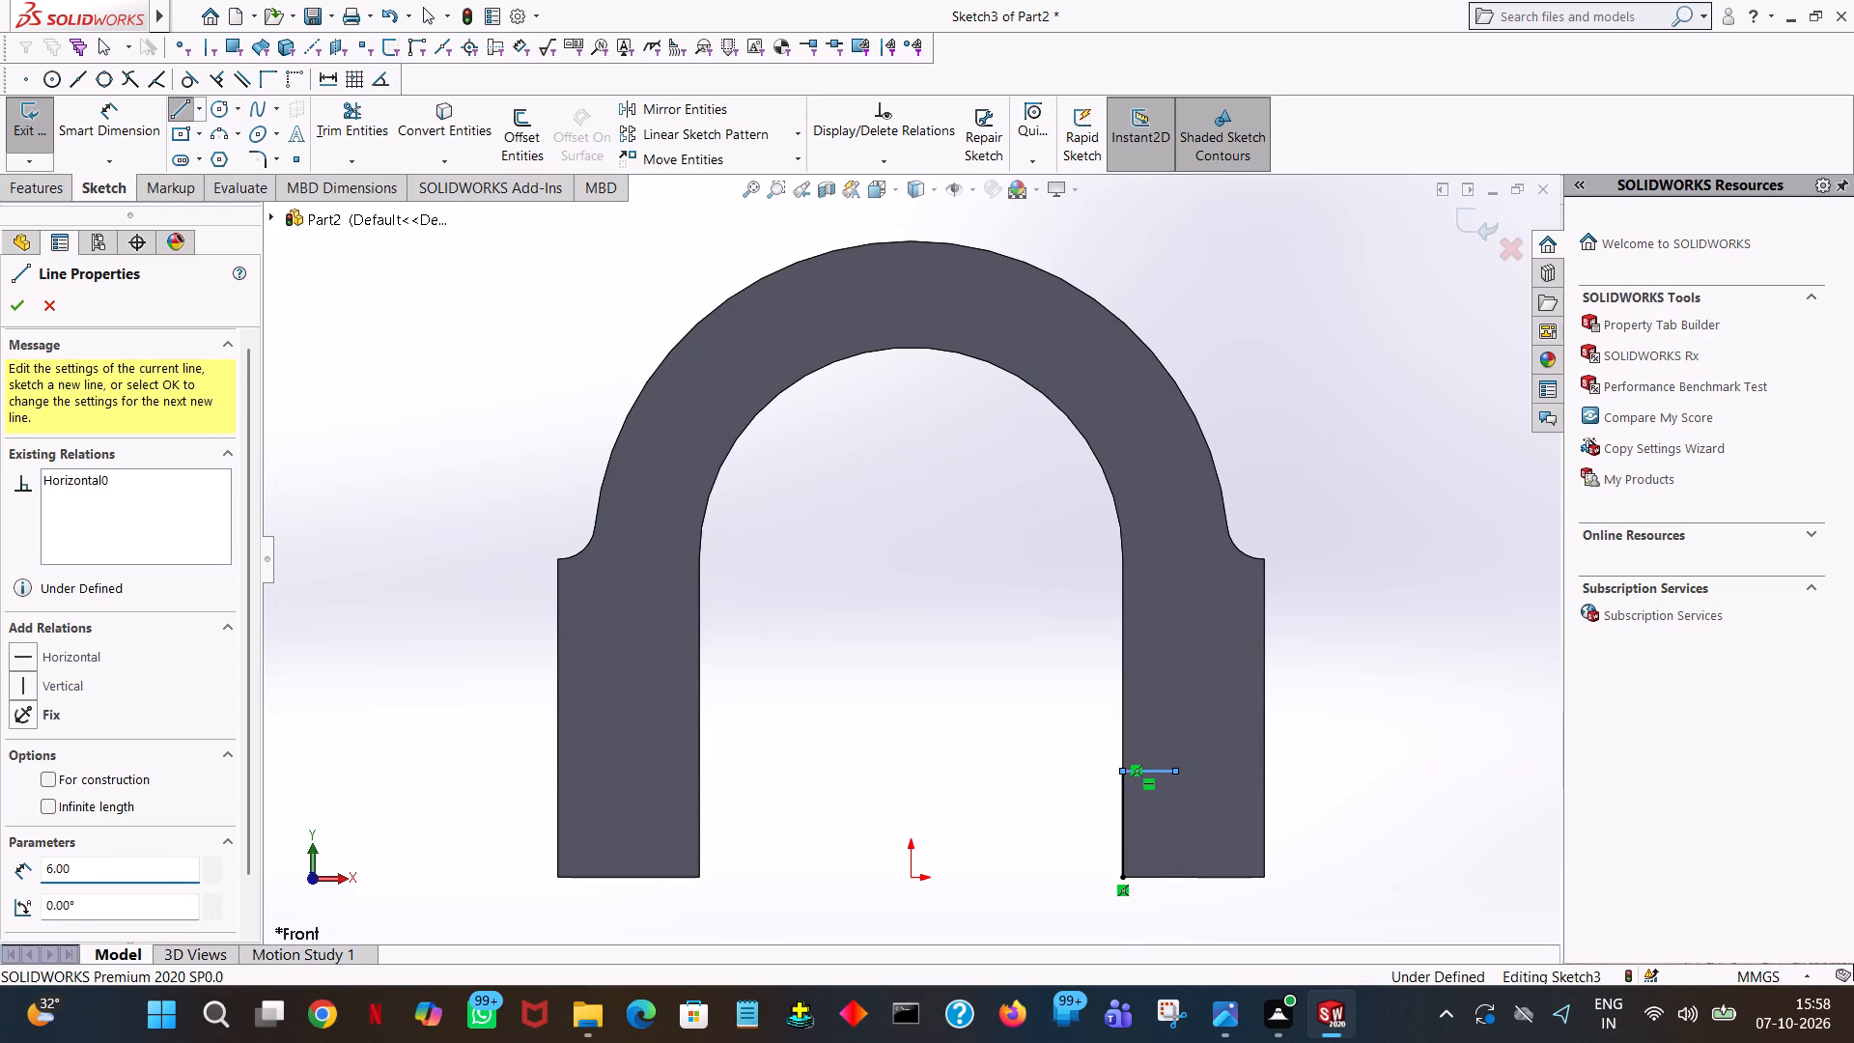
pyautogui.rightClick(1174, 588)
pyautogui.click(1222, 606)
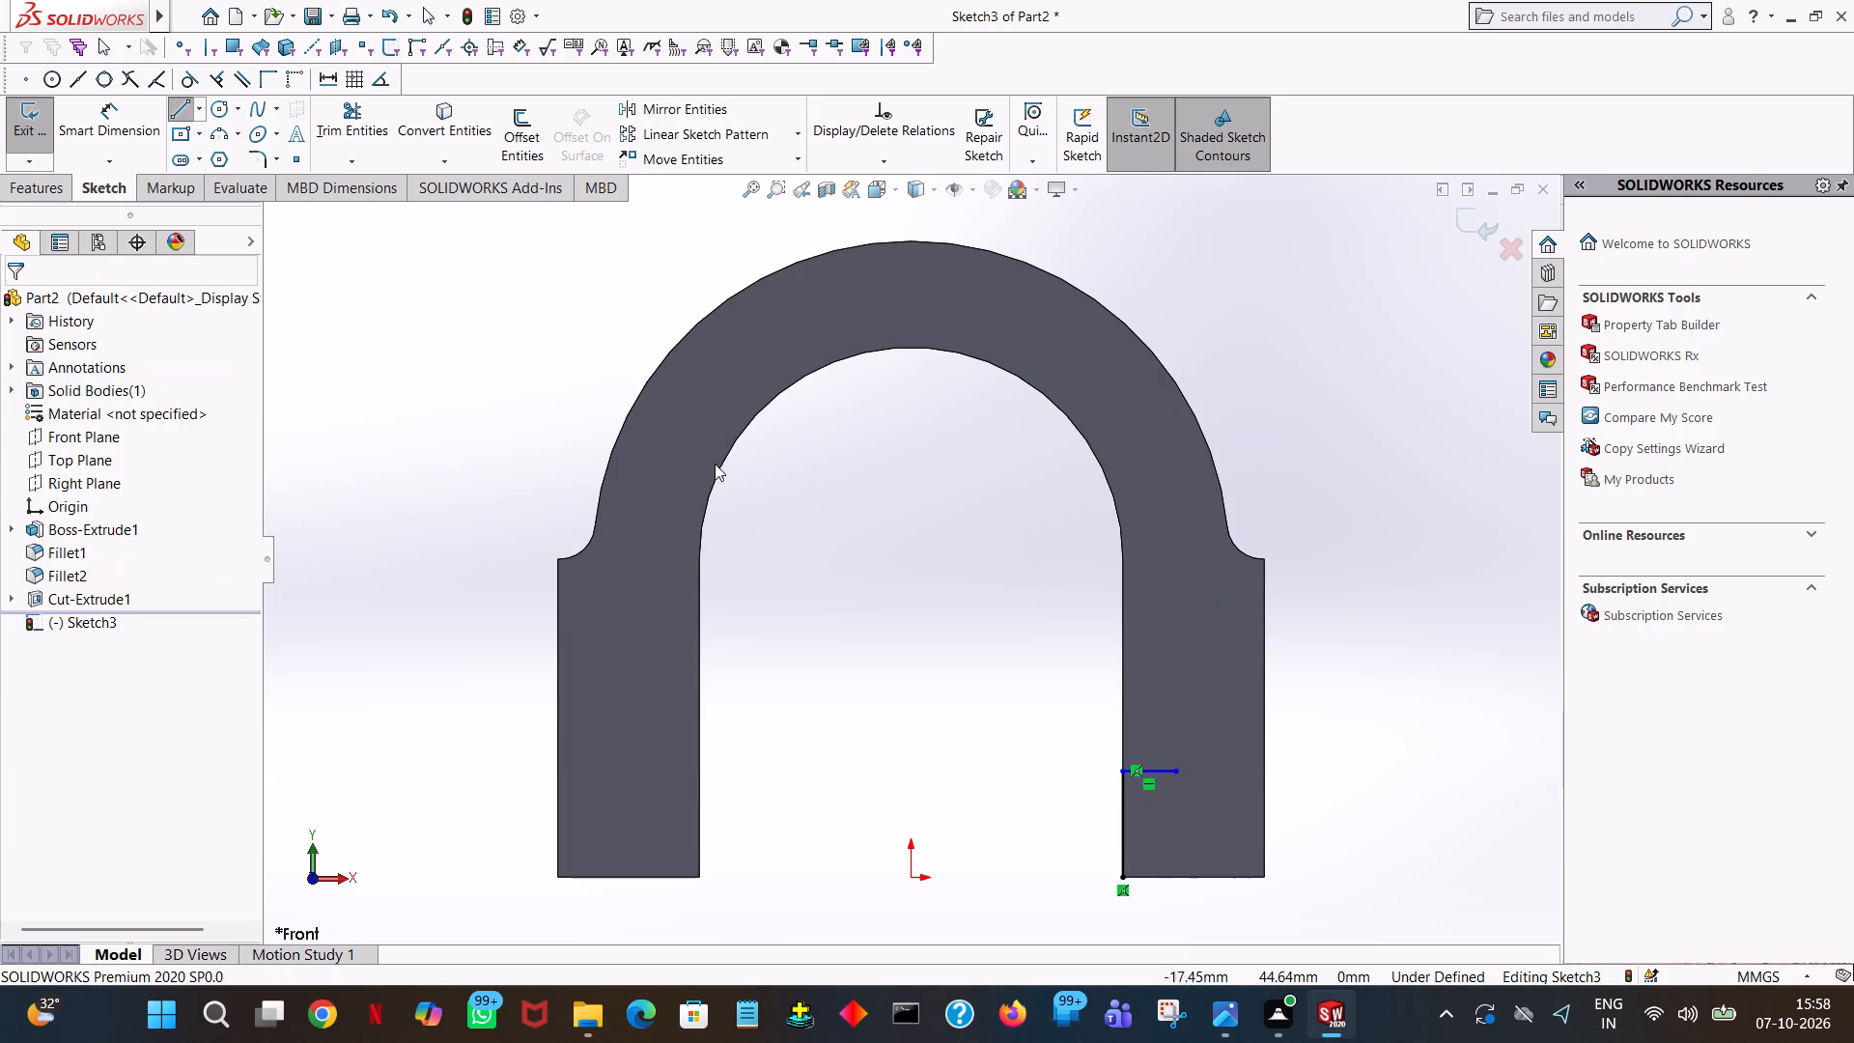
# Sketch a 36 mm vertical line up from the leg's bottom edge through the 6 mm line's end, and close the outline along the inner edge.
pyautogui.click(181, 99)
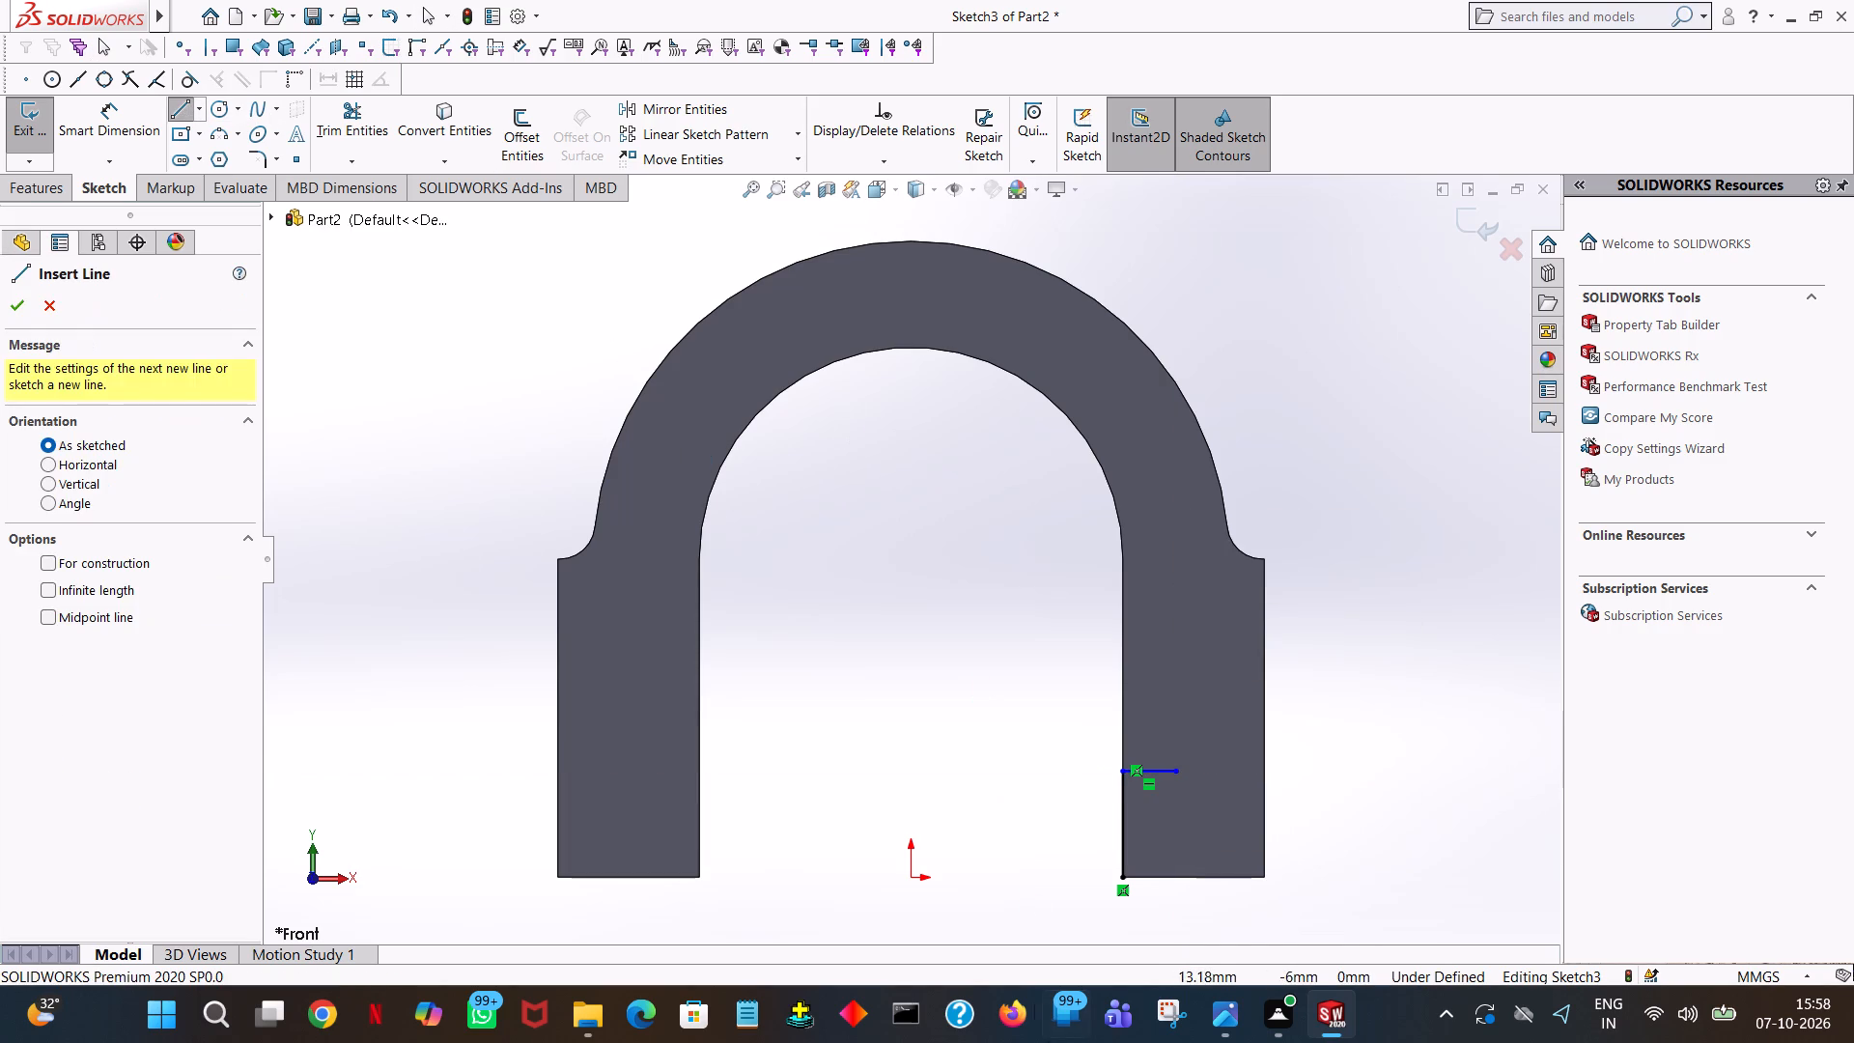
pyautogui.click(1177, 878)
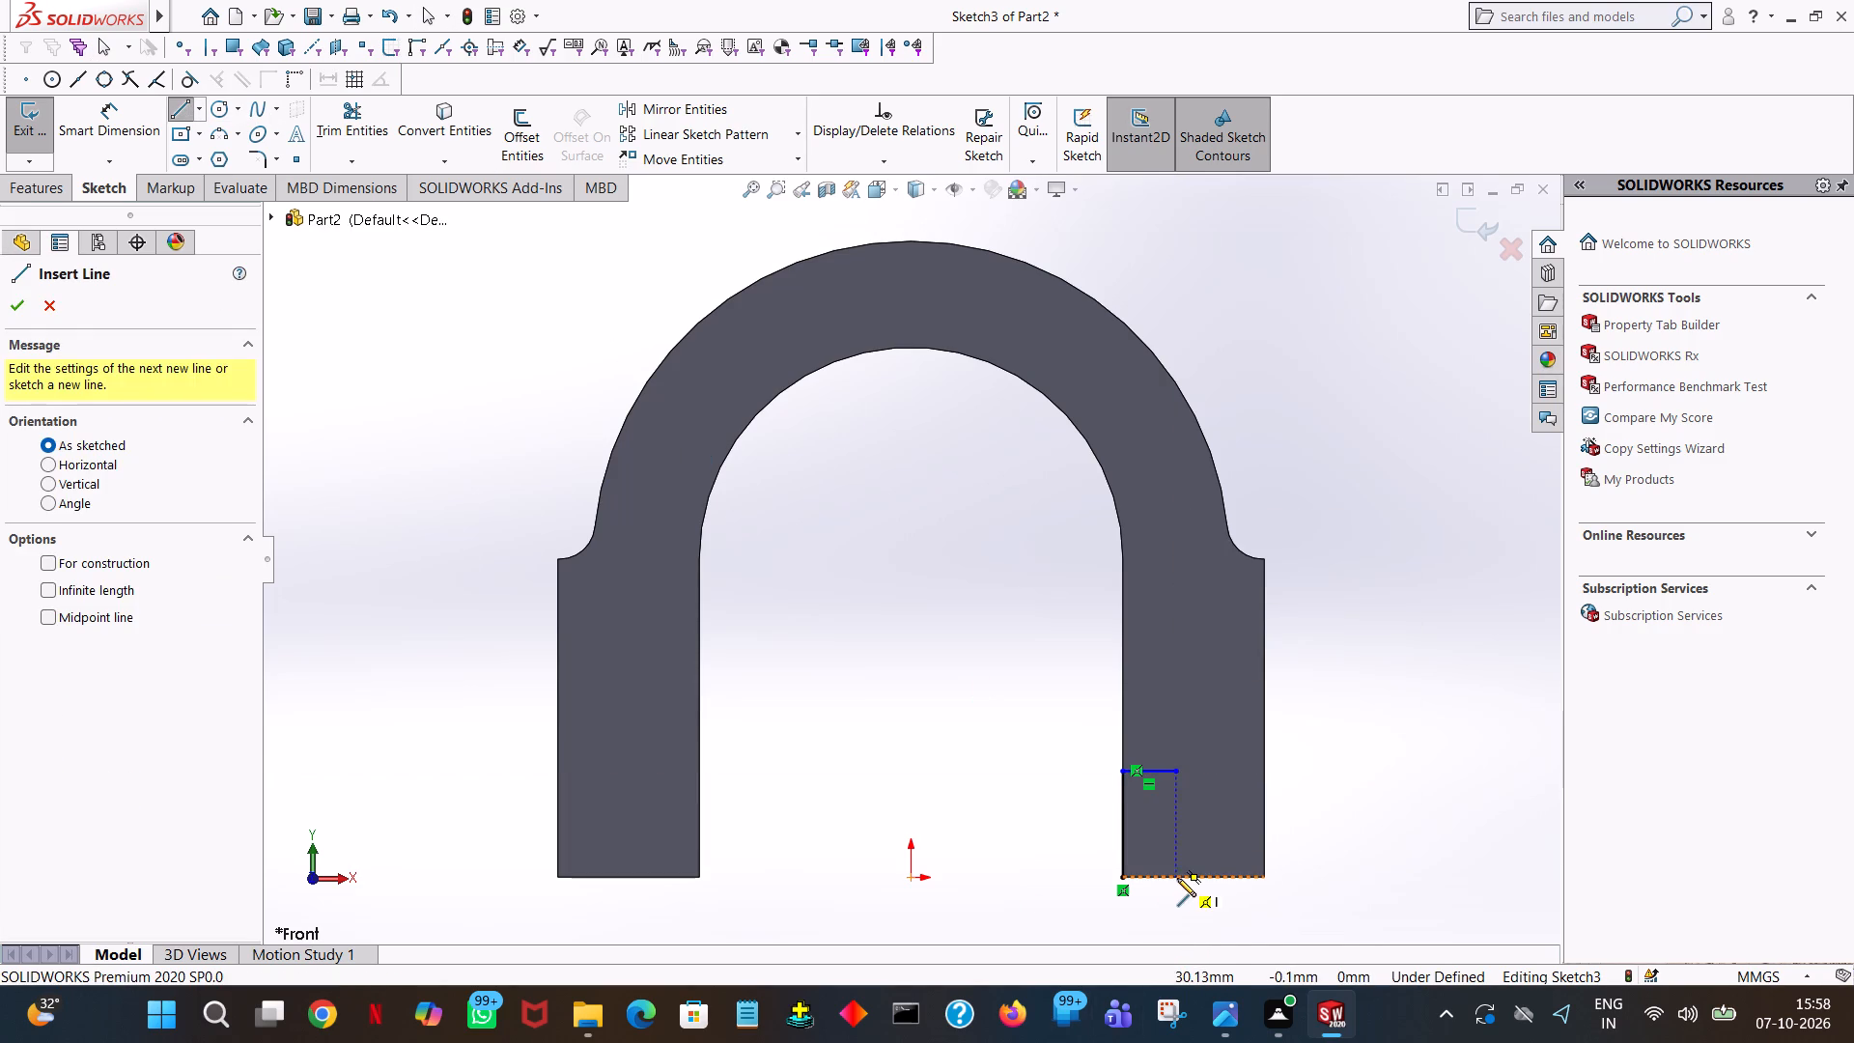
pyautogui.click(1176, 601)
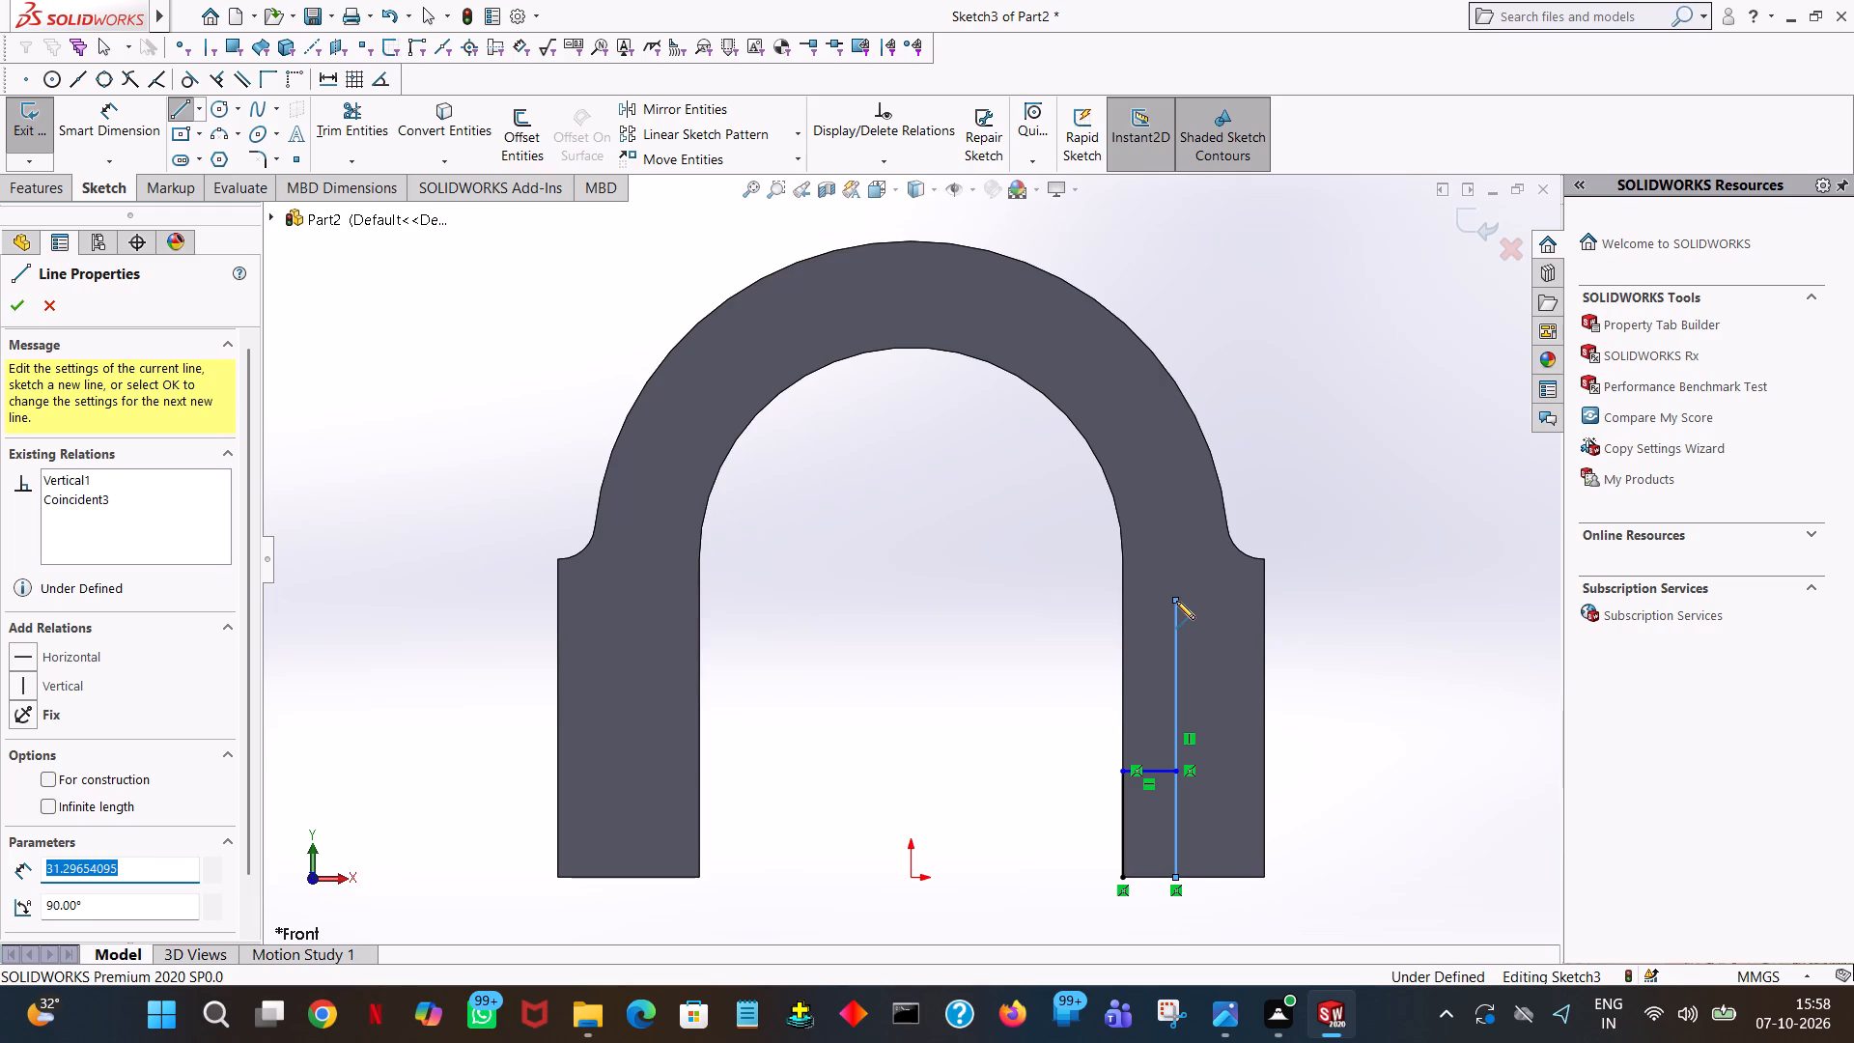
pyautogui.write('36')
pyautogui.press('Return')
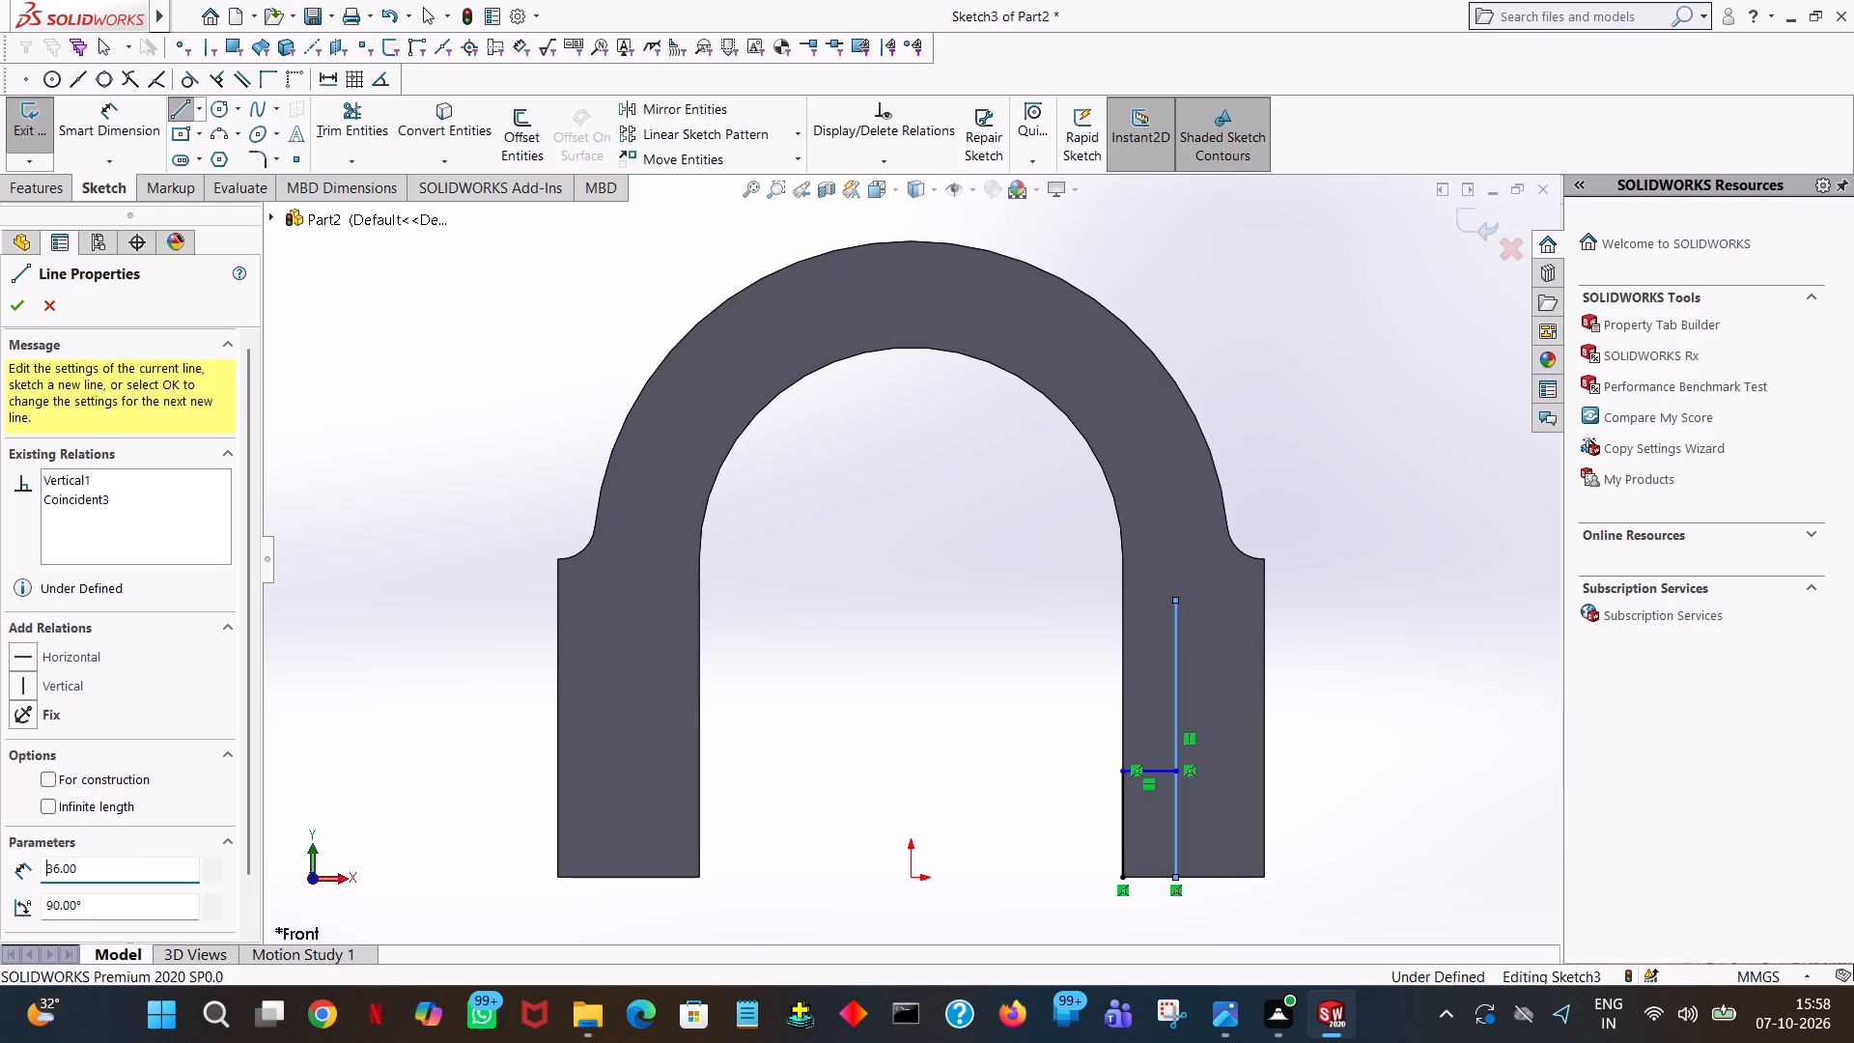
pyautogui.click(1122, 558)
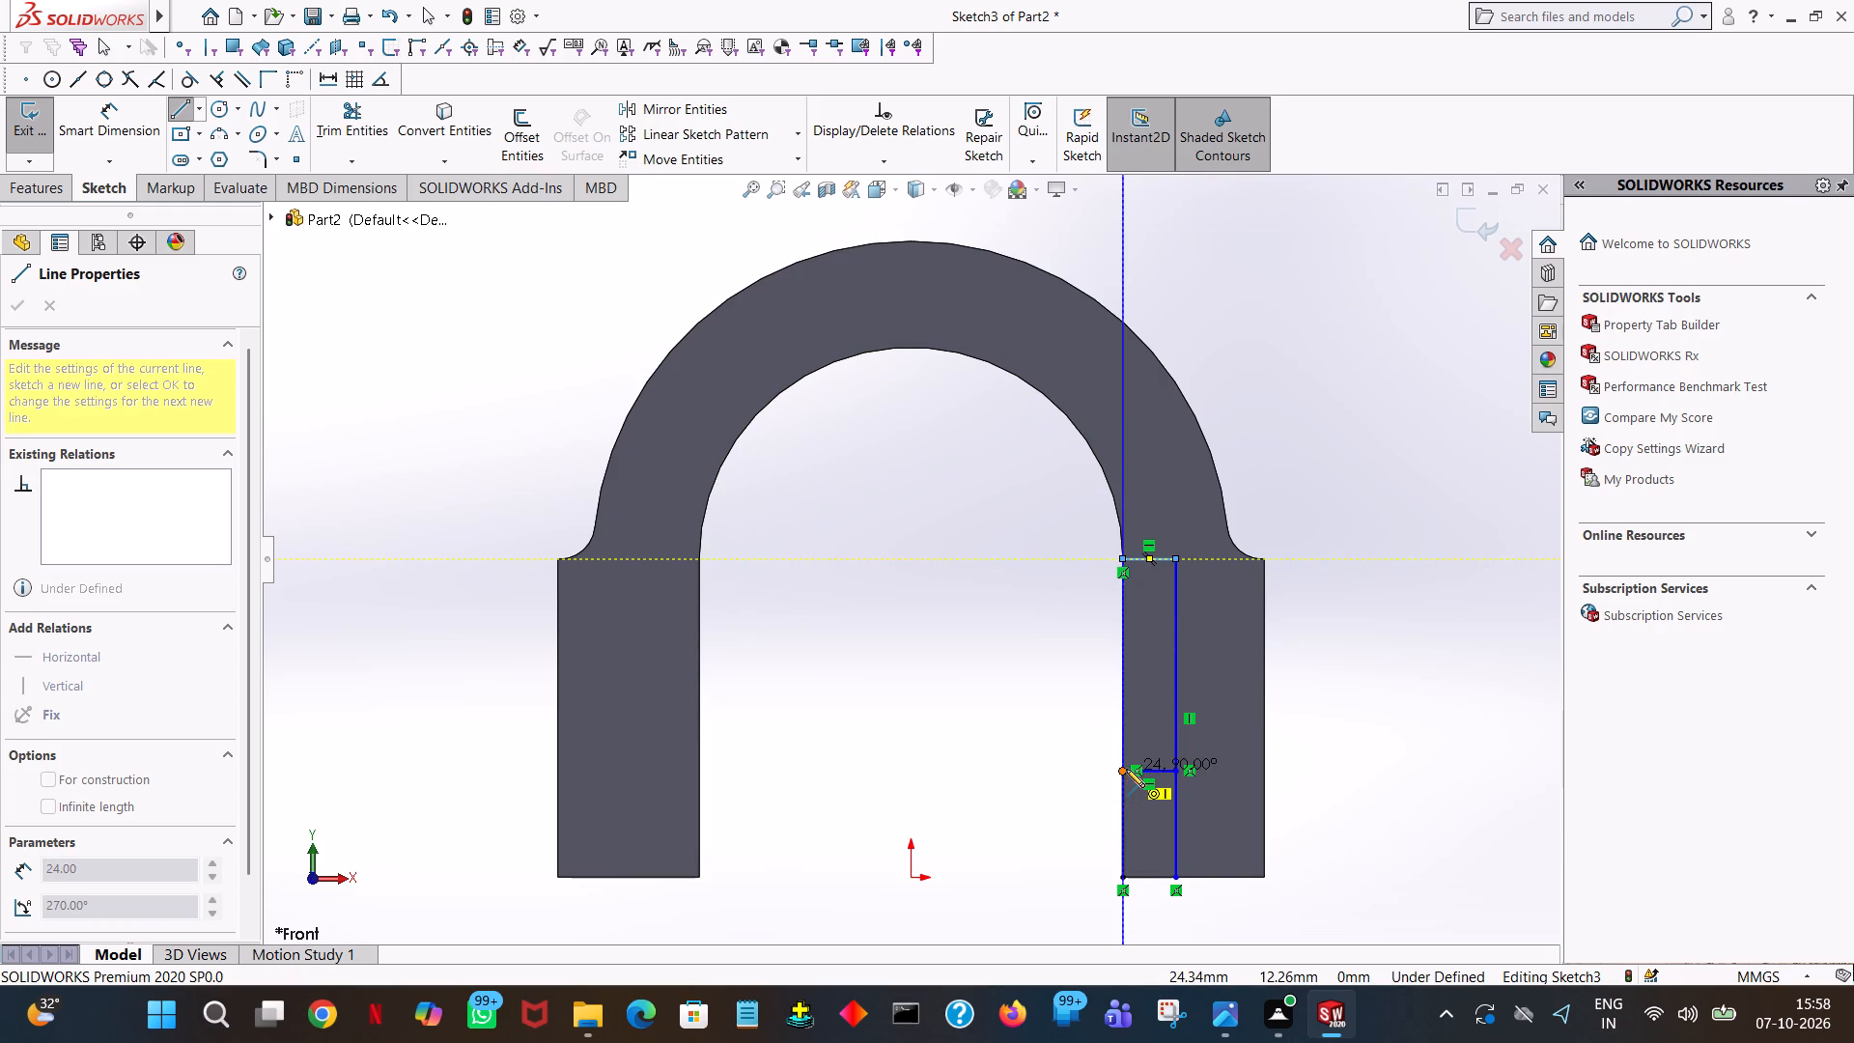
pyautogui.click(1126, 769)
pyautogui.rightClick(1126, 769)
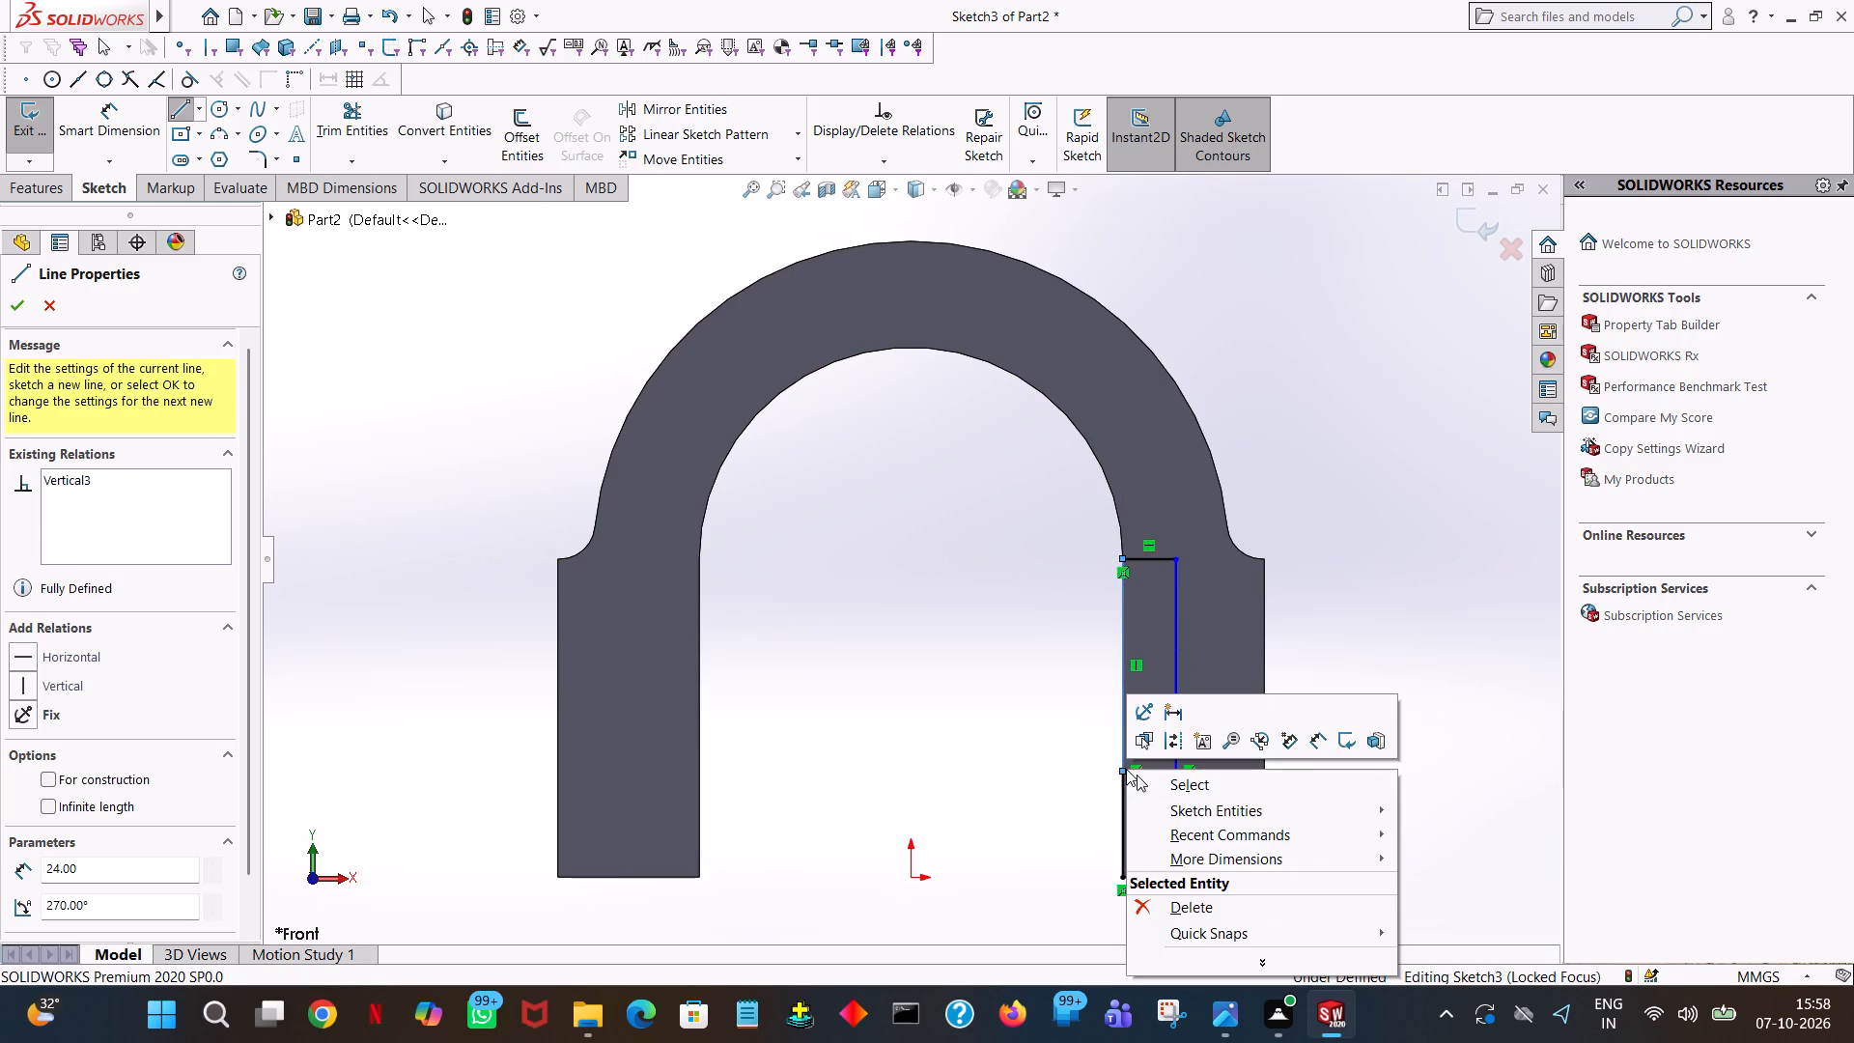
pyautogui.click(1158, 776)
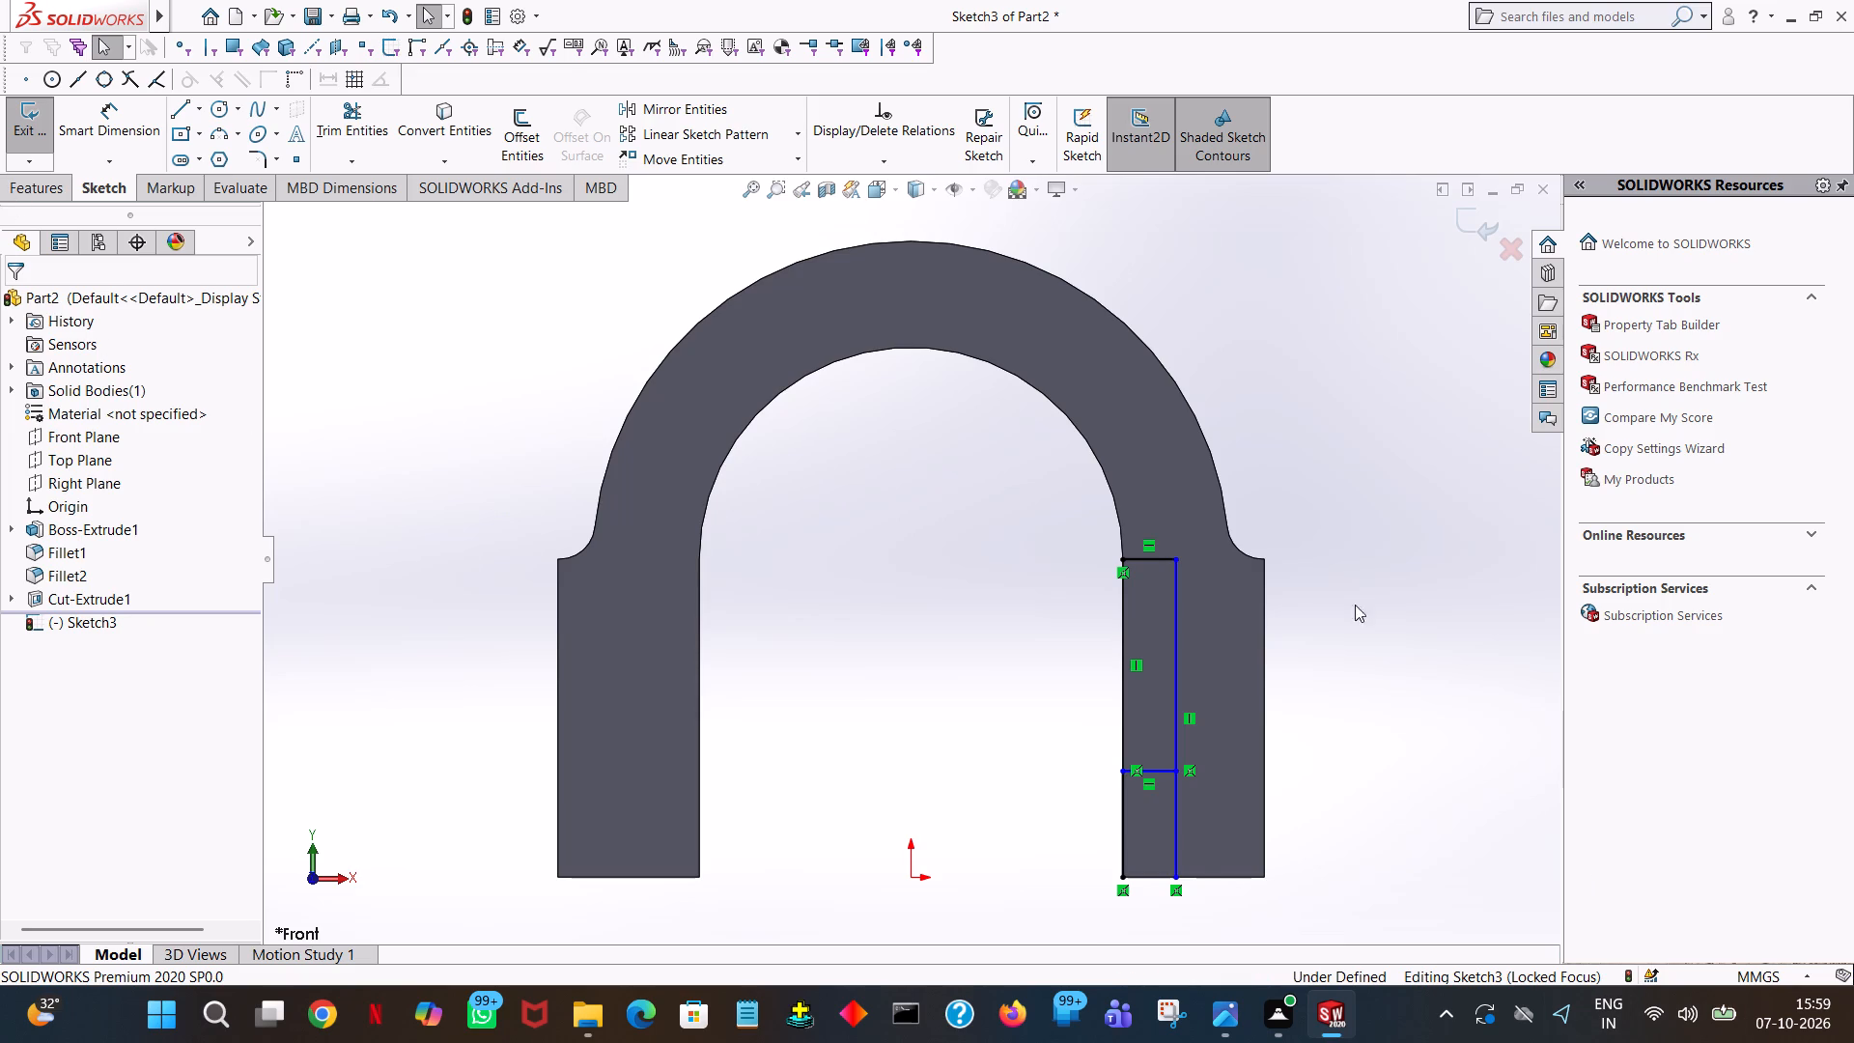
# Trim the two vertical line segments below the 6 mm horizontal line, leaving a closed 6 x 24 mm rectangle.
pyautogui.click(374, 117)
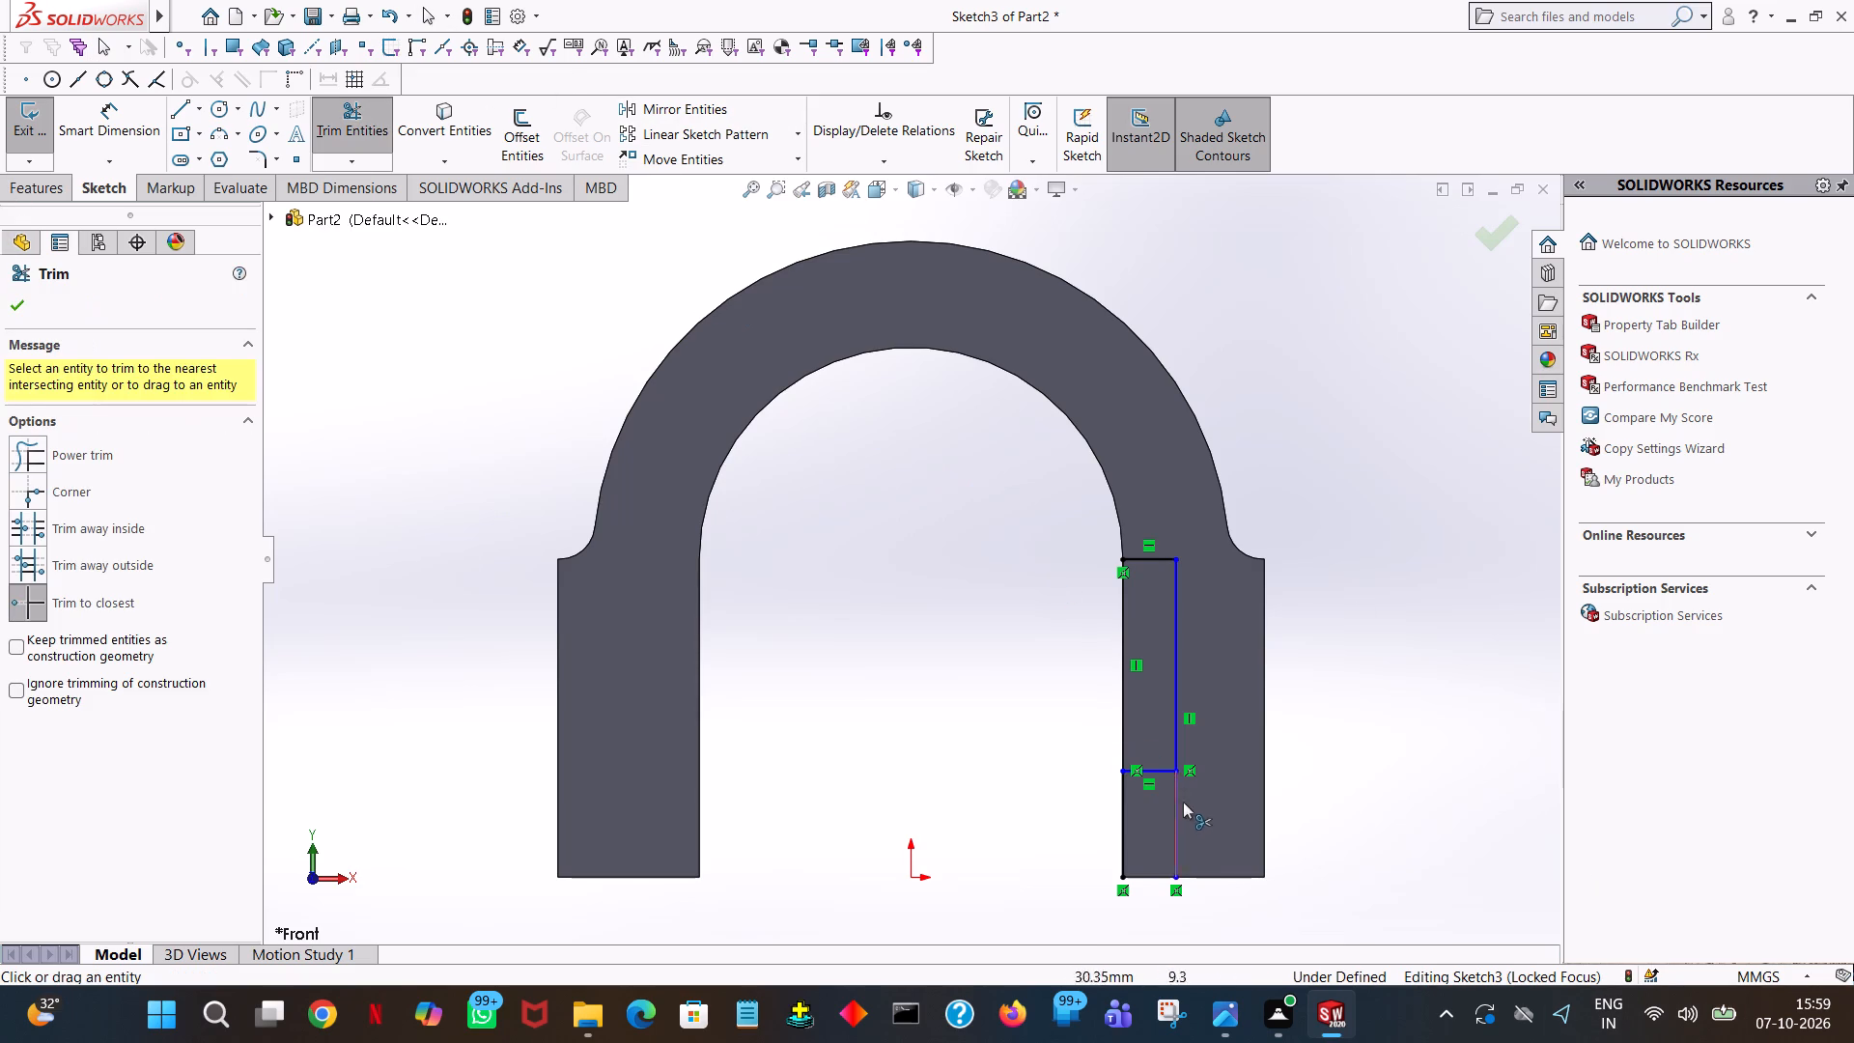
pyautogui.click(1174, 823)
pyautogui.click(1121, 821)
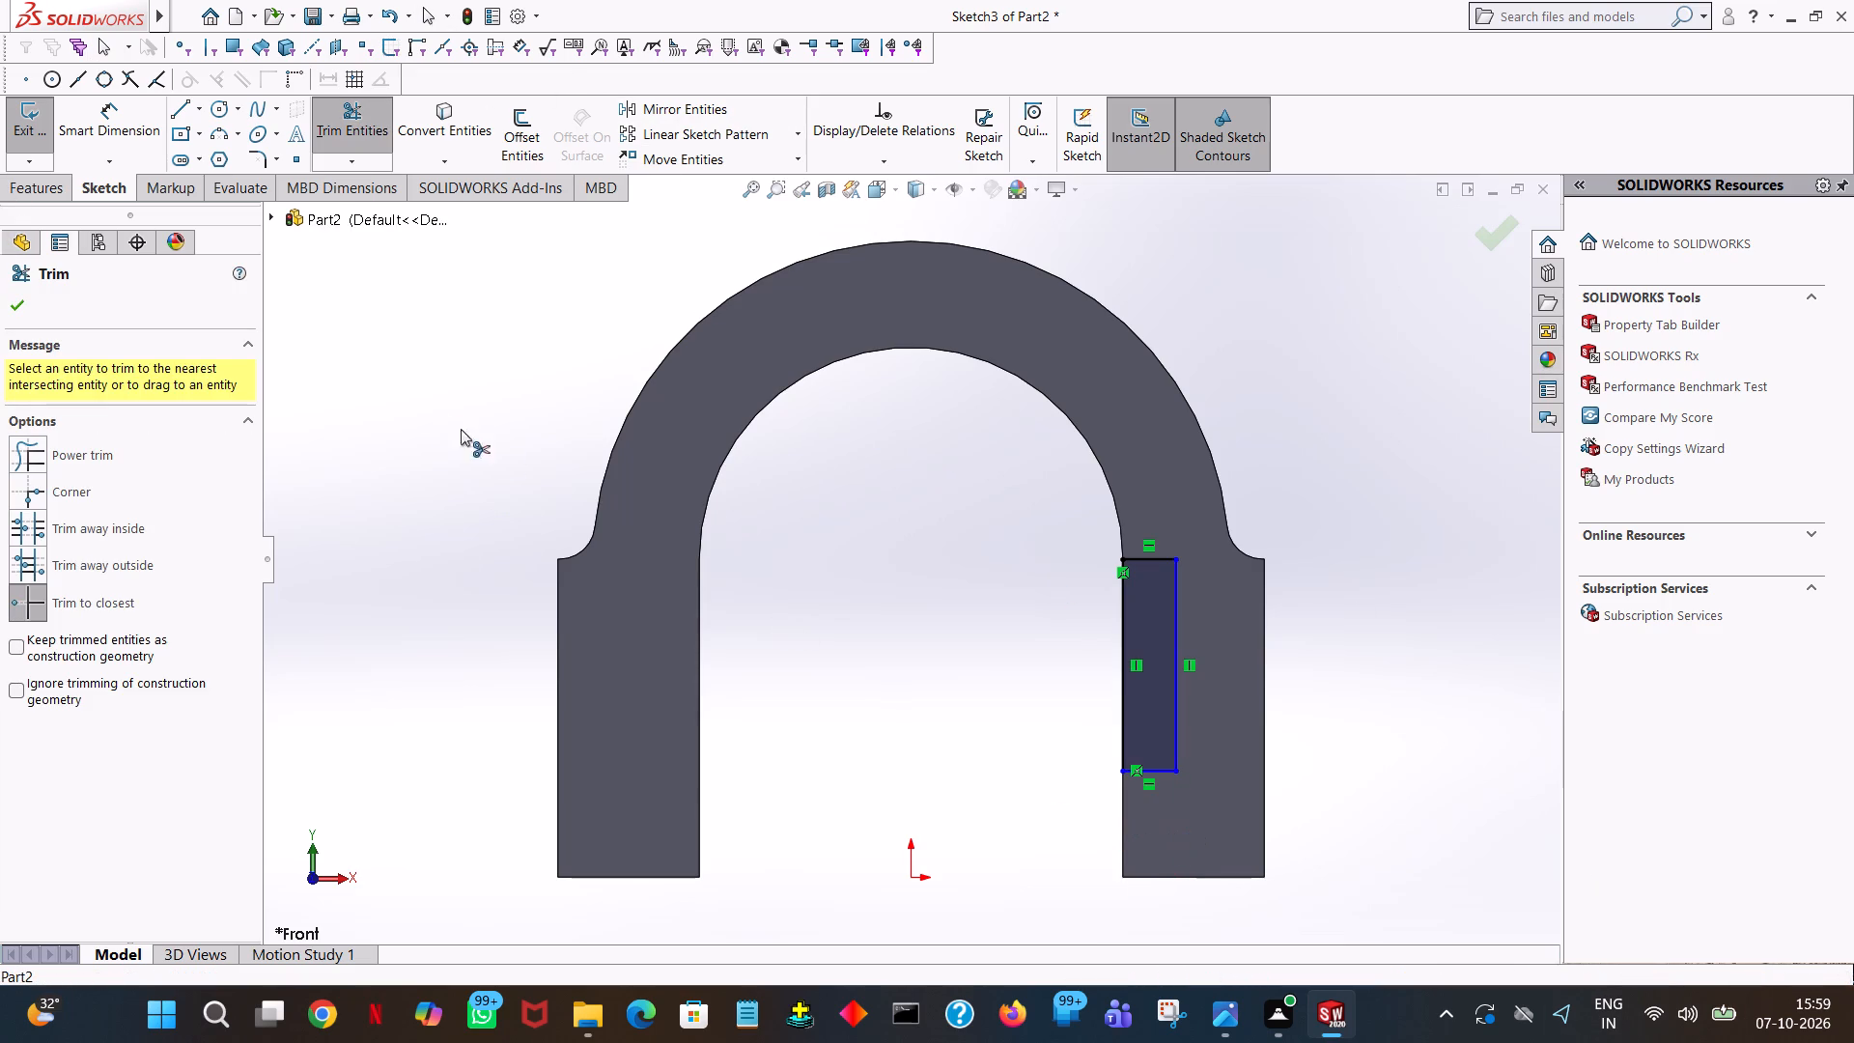
pyautogui.click(13, 308)
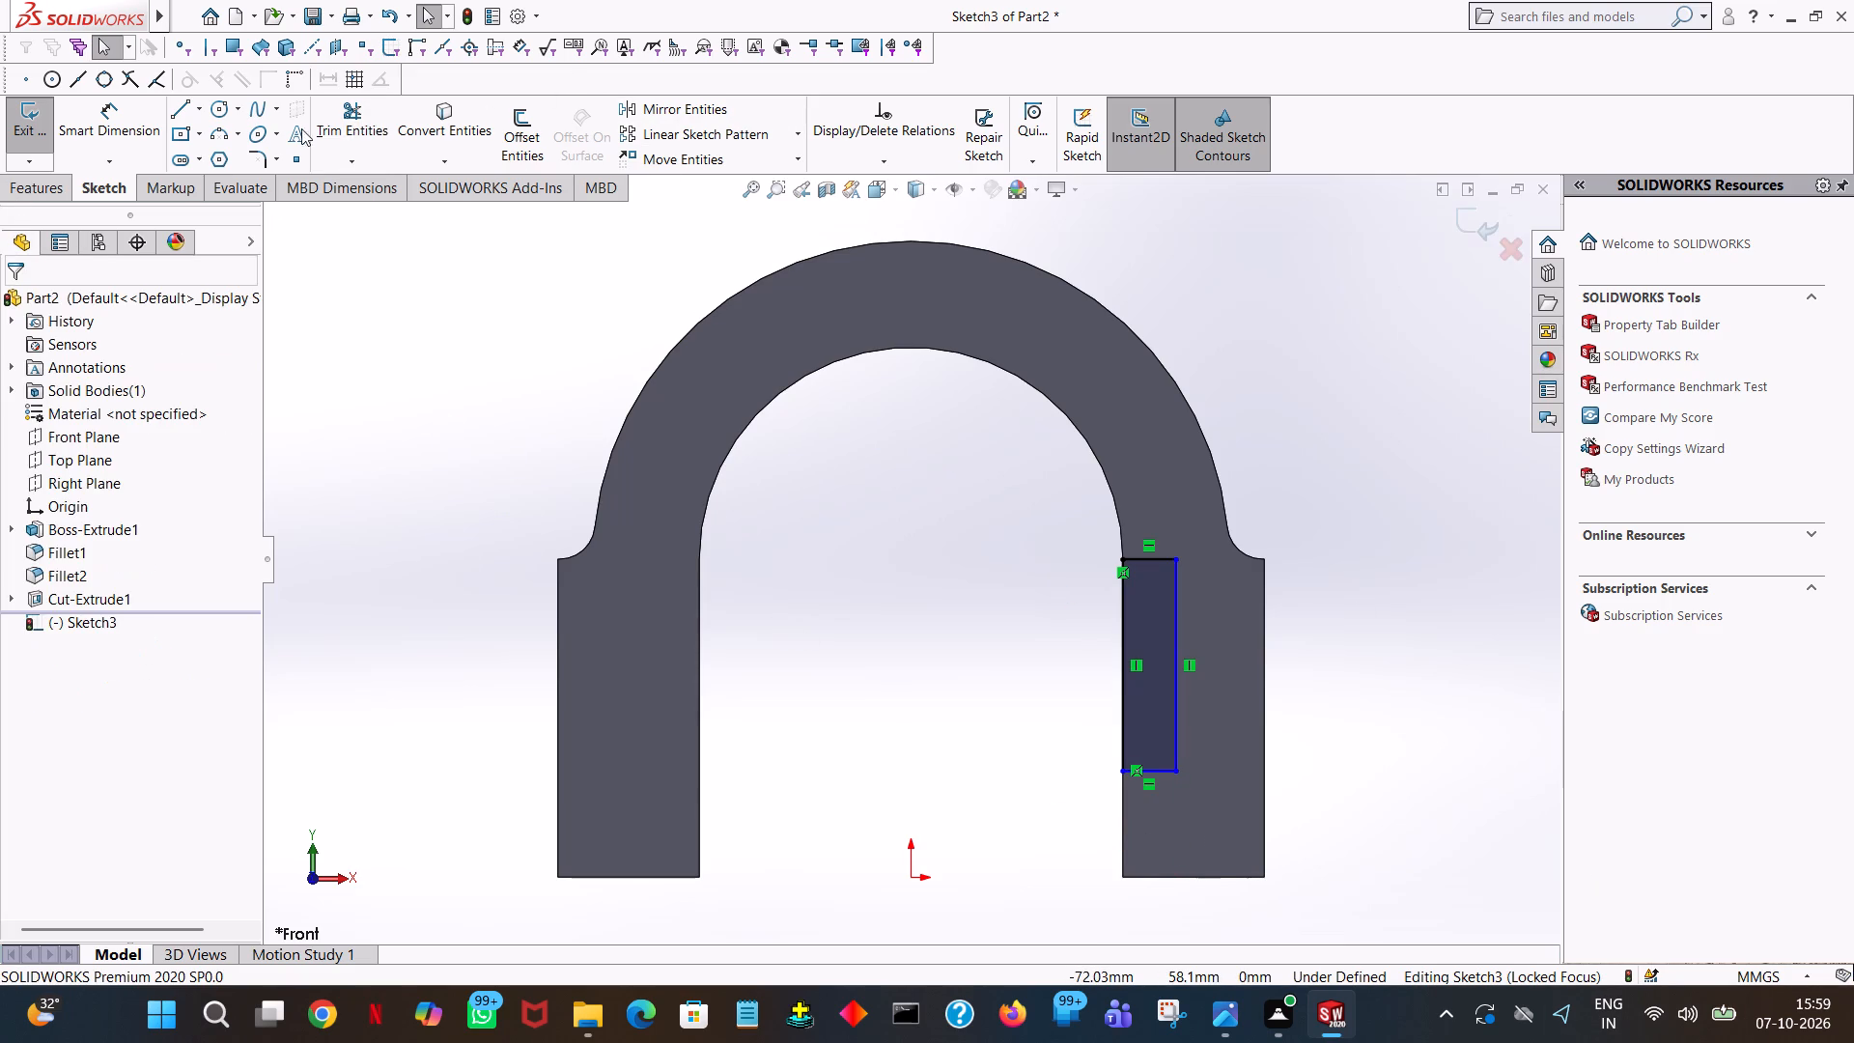
# Sketch a vertical line about 48 mm long from the origin up the middle of the clamp opening.
pyautogui.click(172, 110)
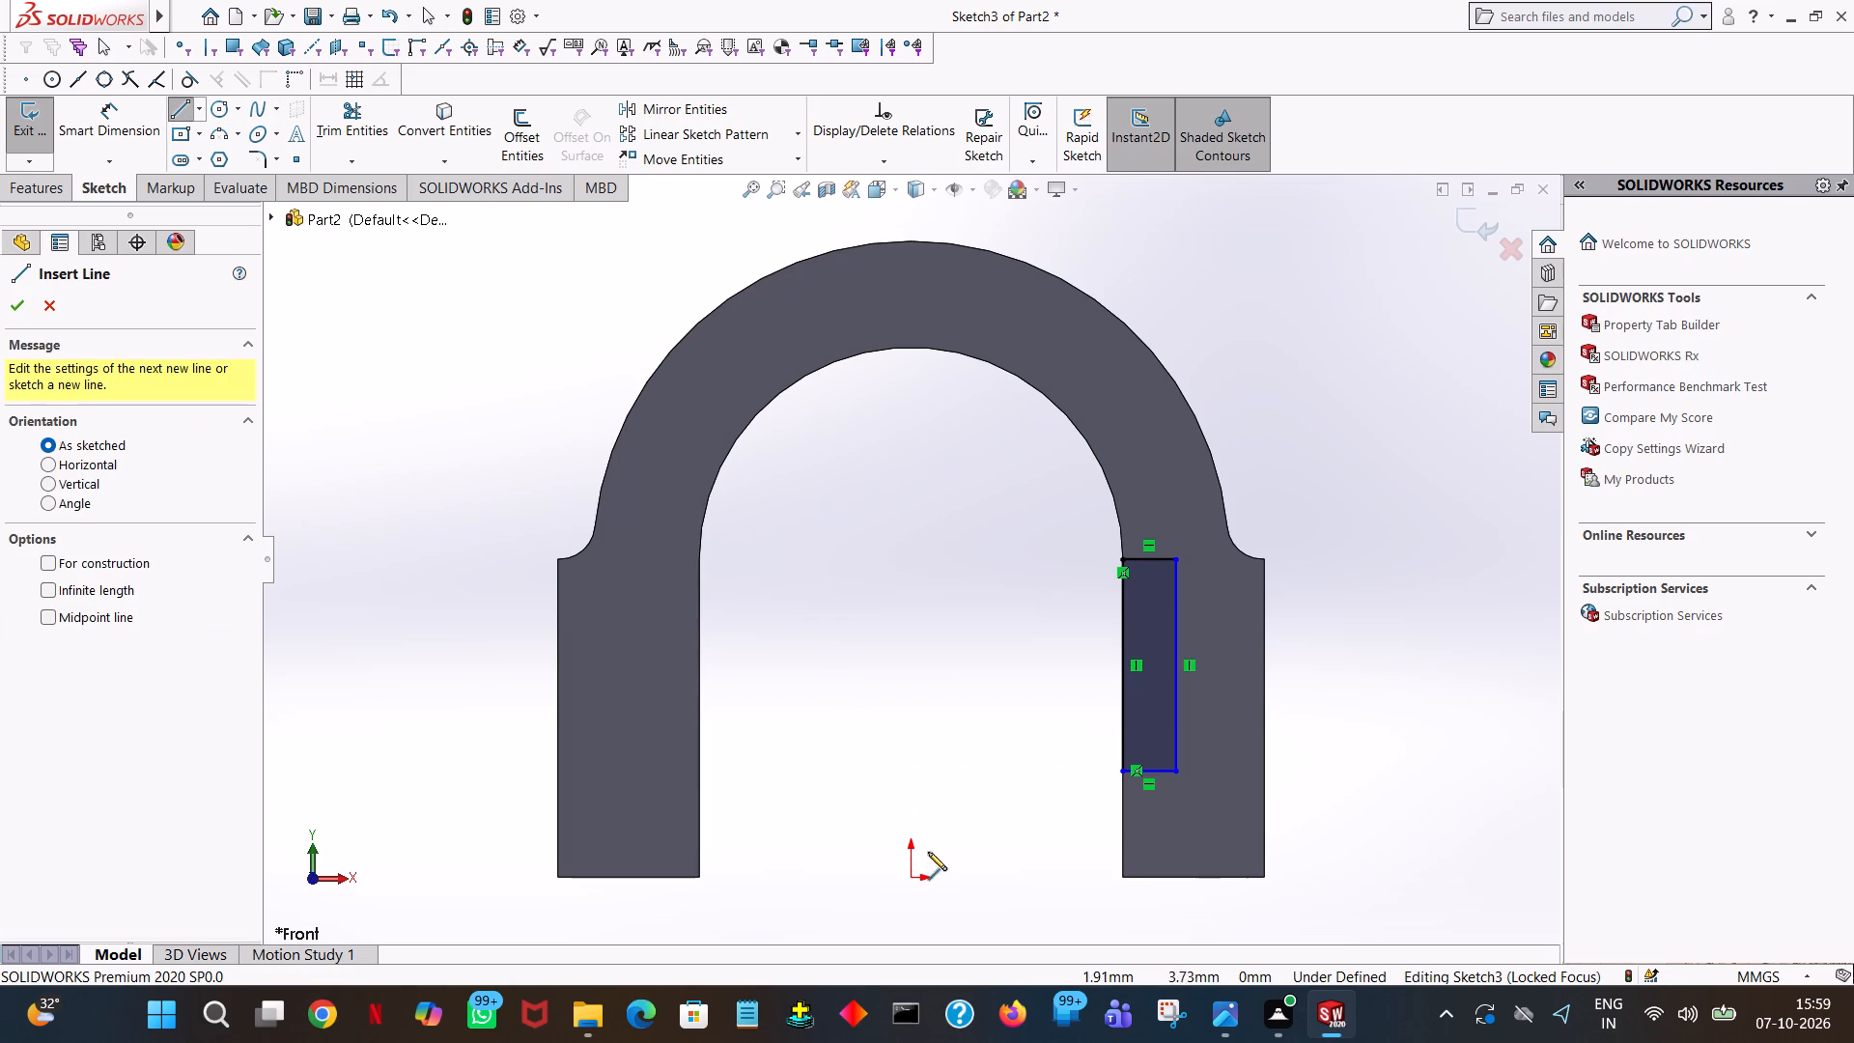
pyautogui.click(908, 875)
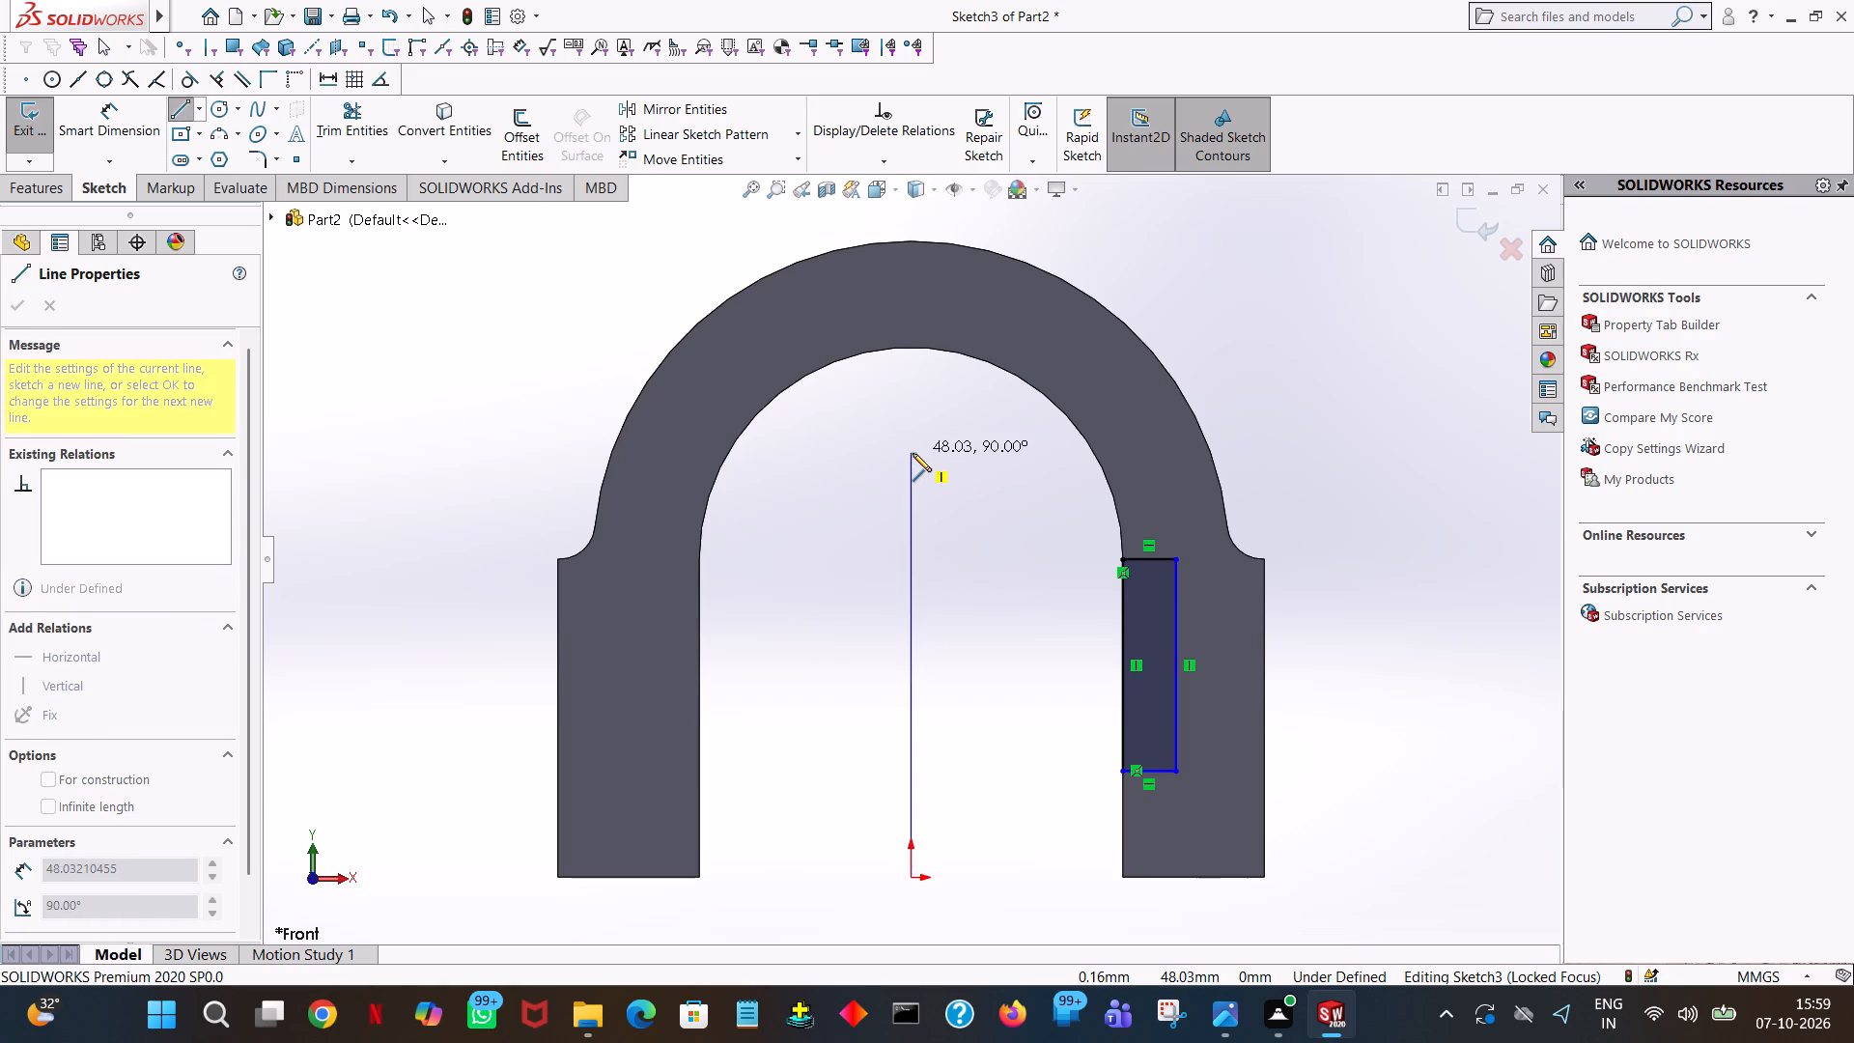
pyautogui.click(913, 453)
pyautogui.rightClick(913, 453)
pyautogui.click(949, 468)
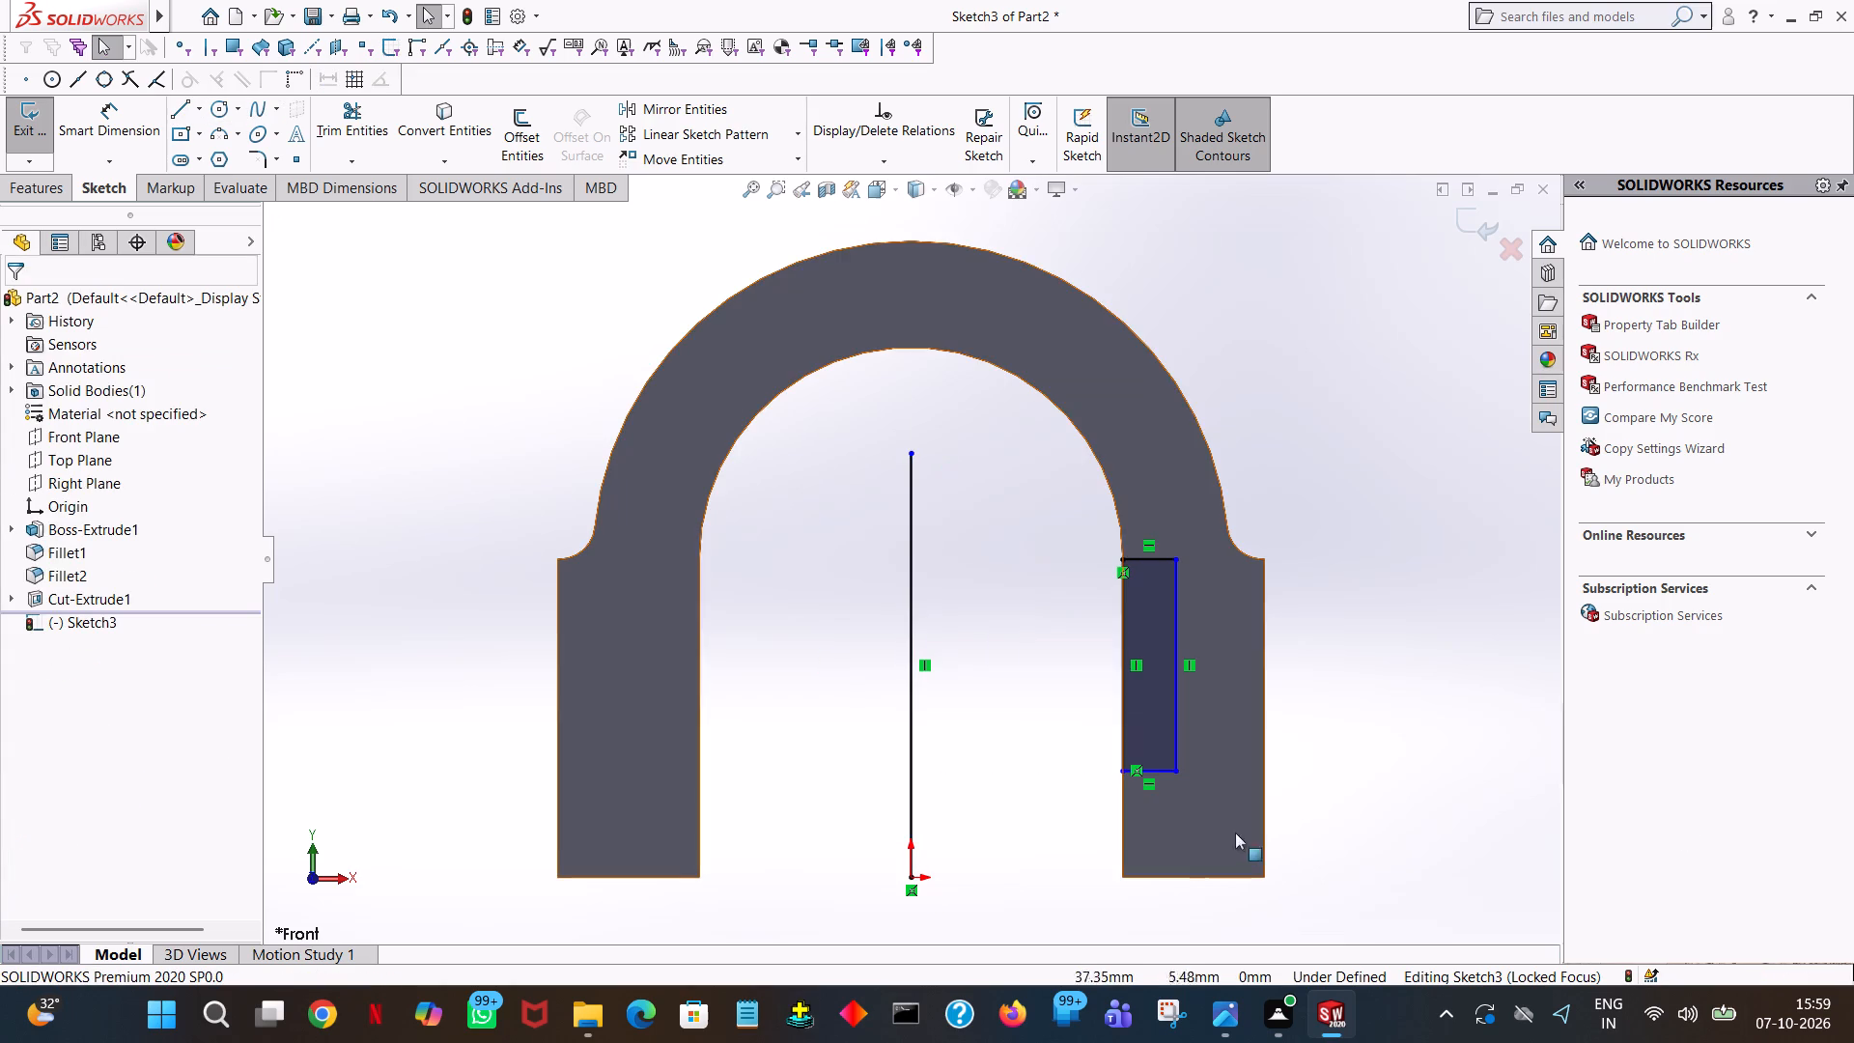
pyautogui.click(911, 553)
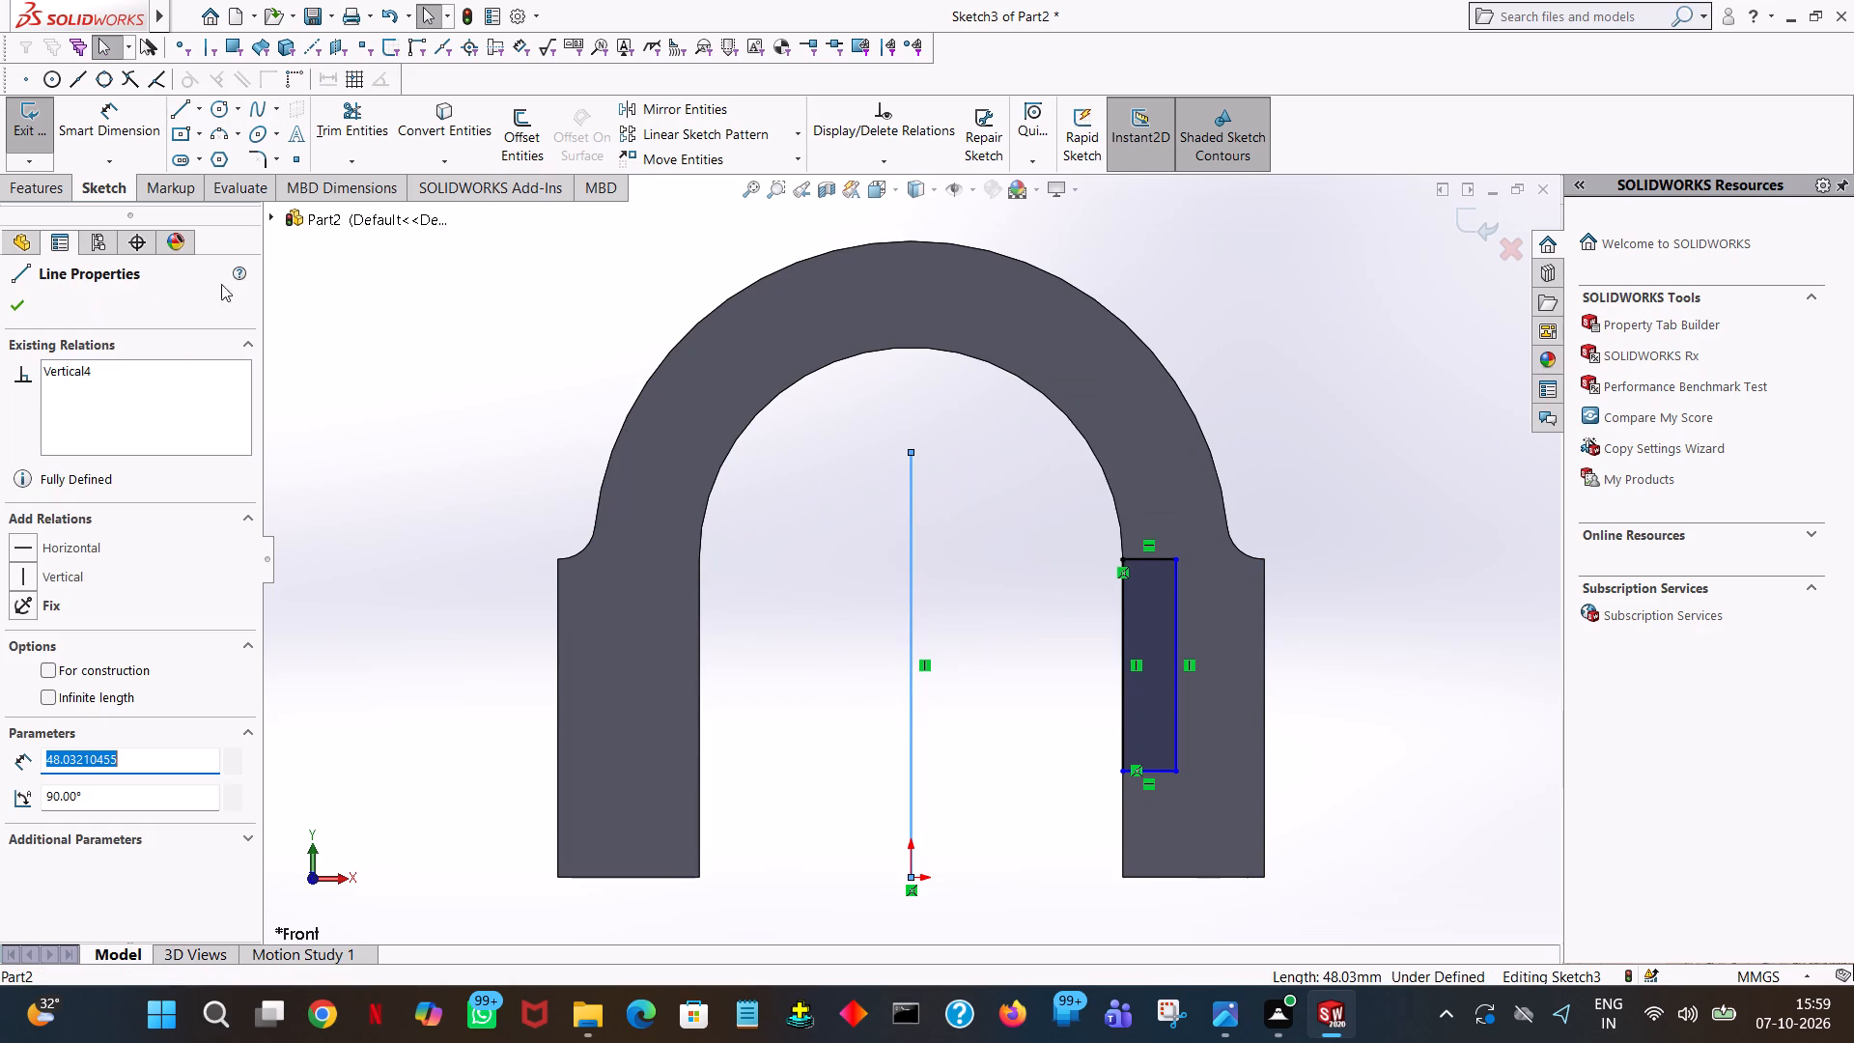
pyautogui.click(439, 353)
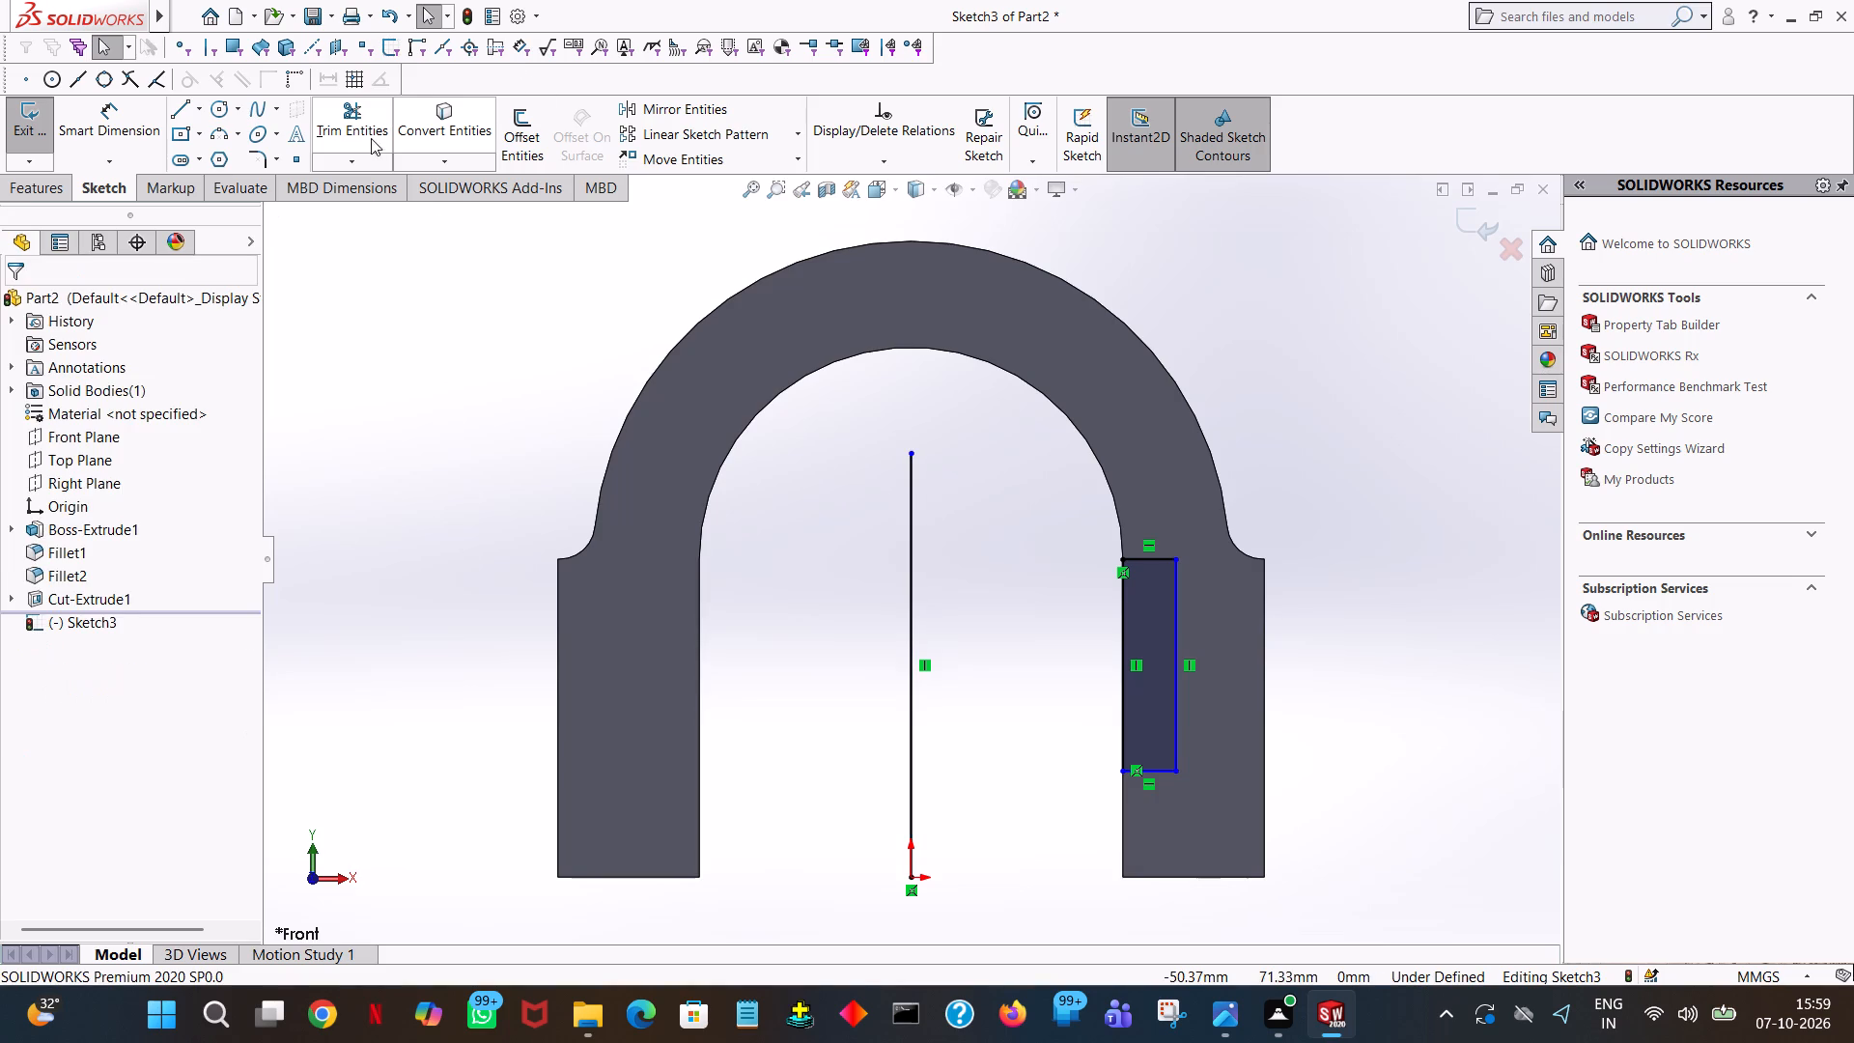
# Mirror the four rectangle lines about the central vertical line onto the left leg, keeping the originals.
pyautogui.click(688, 115)
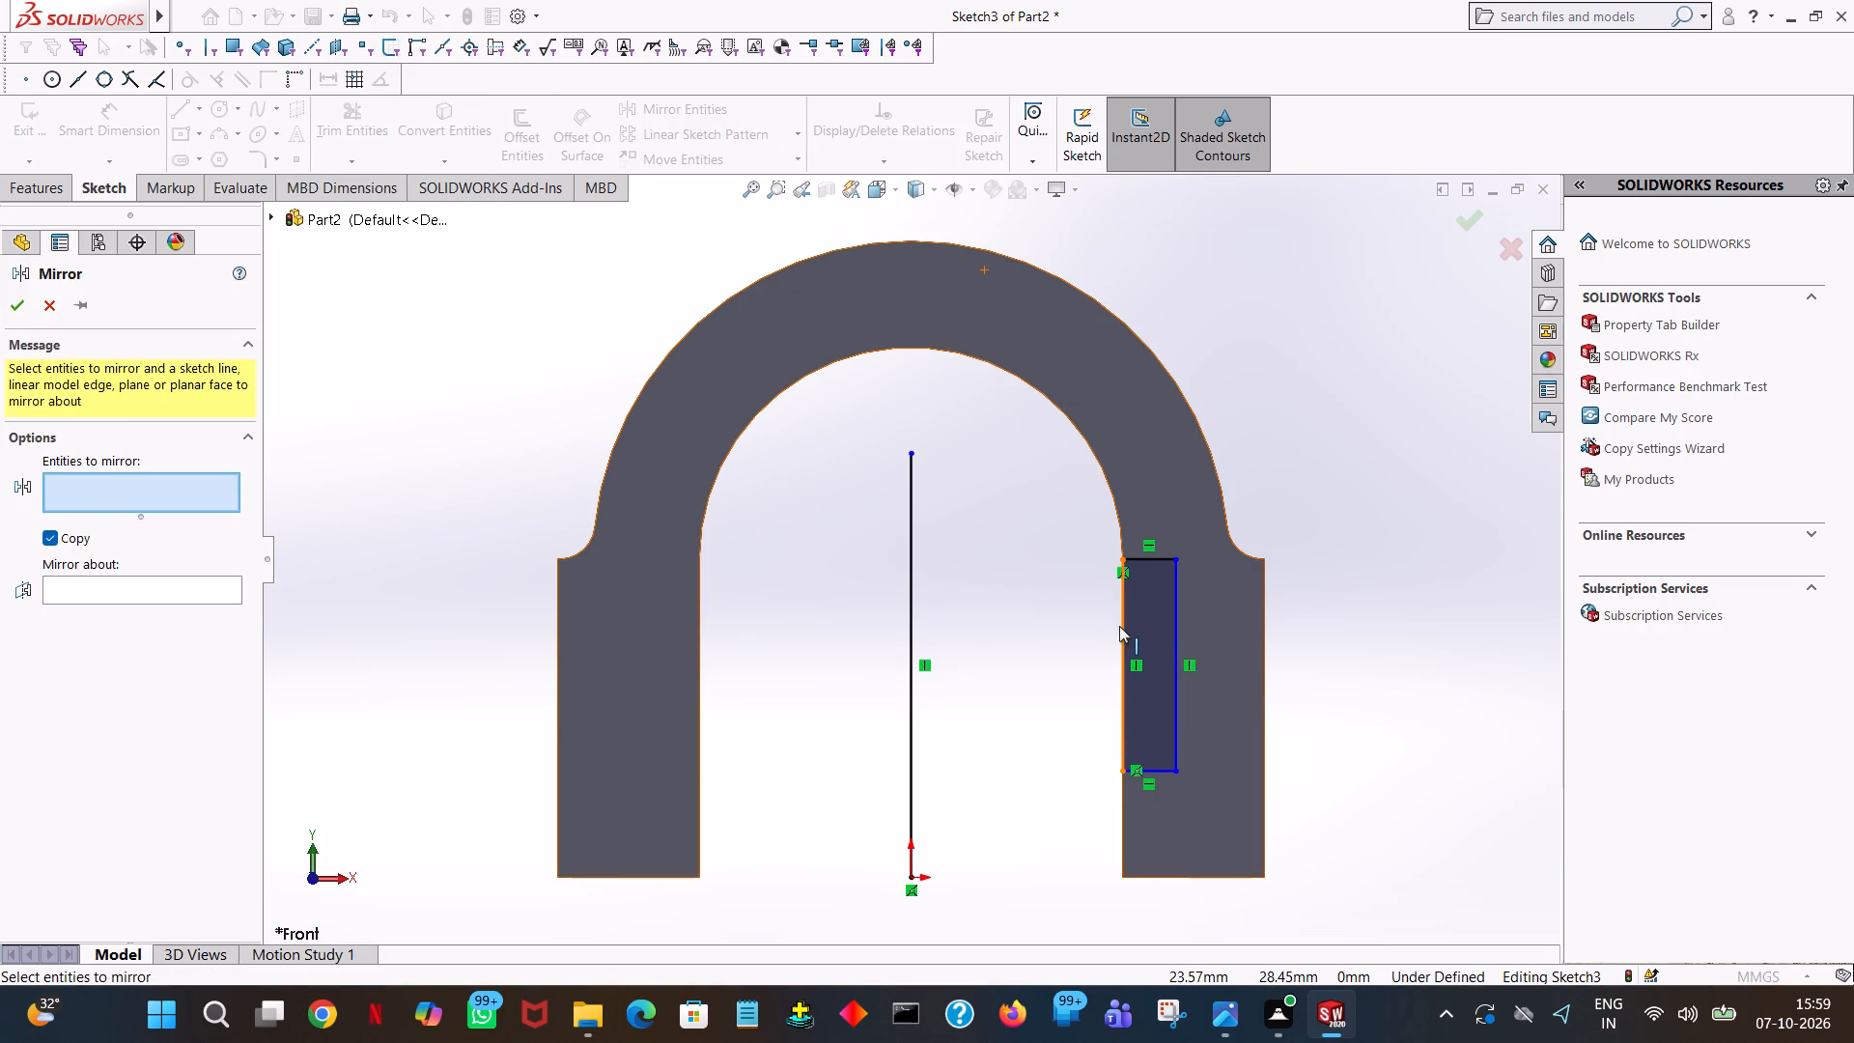
pyautogui.click(1119, 626)
pyautogui.click(1159, 557)
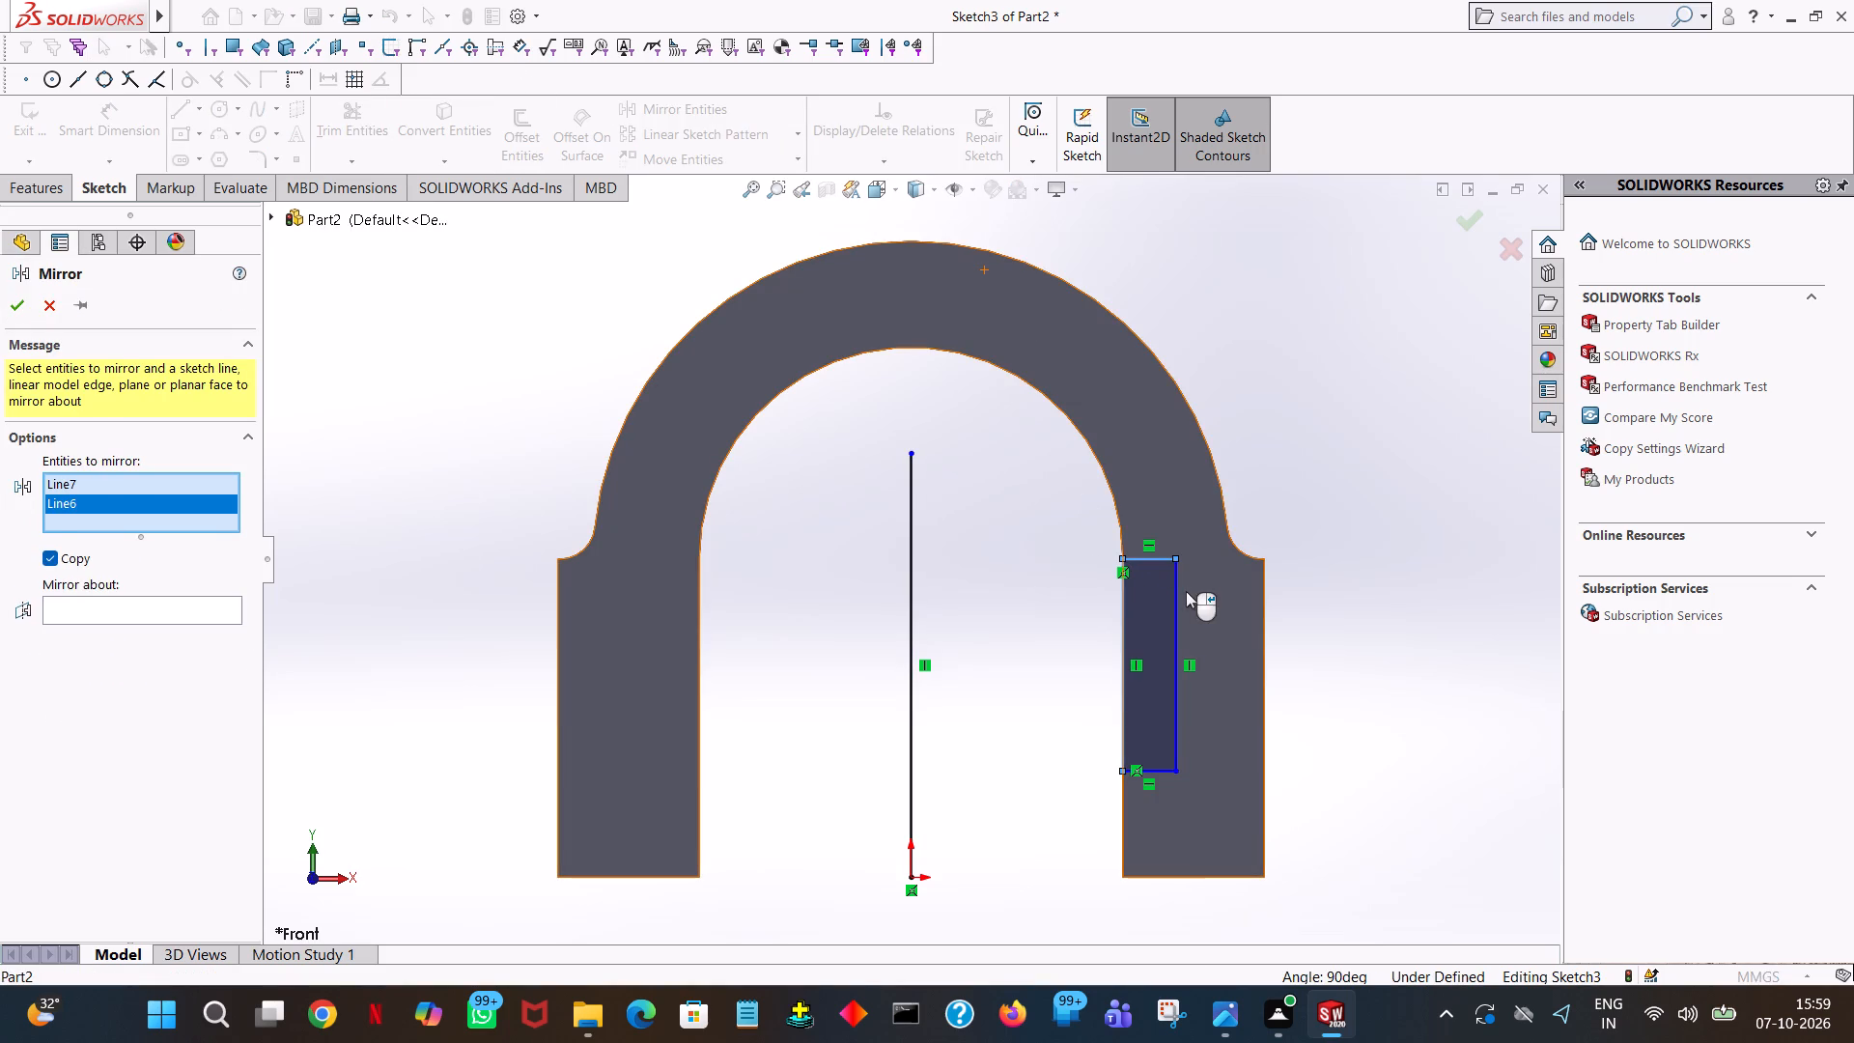
pyautogui.click(1177, 613)
pyautogui.click(1154, 774)
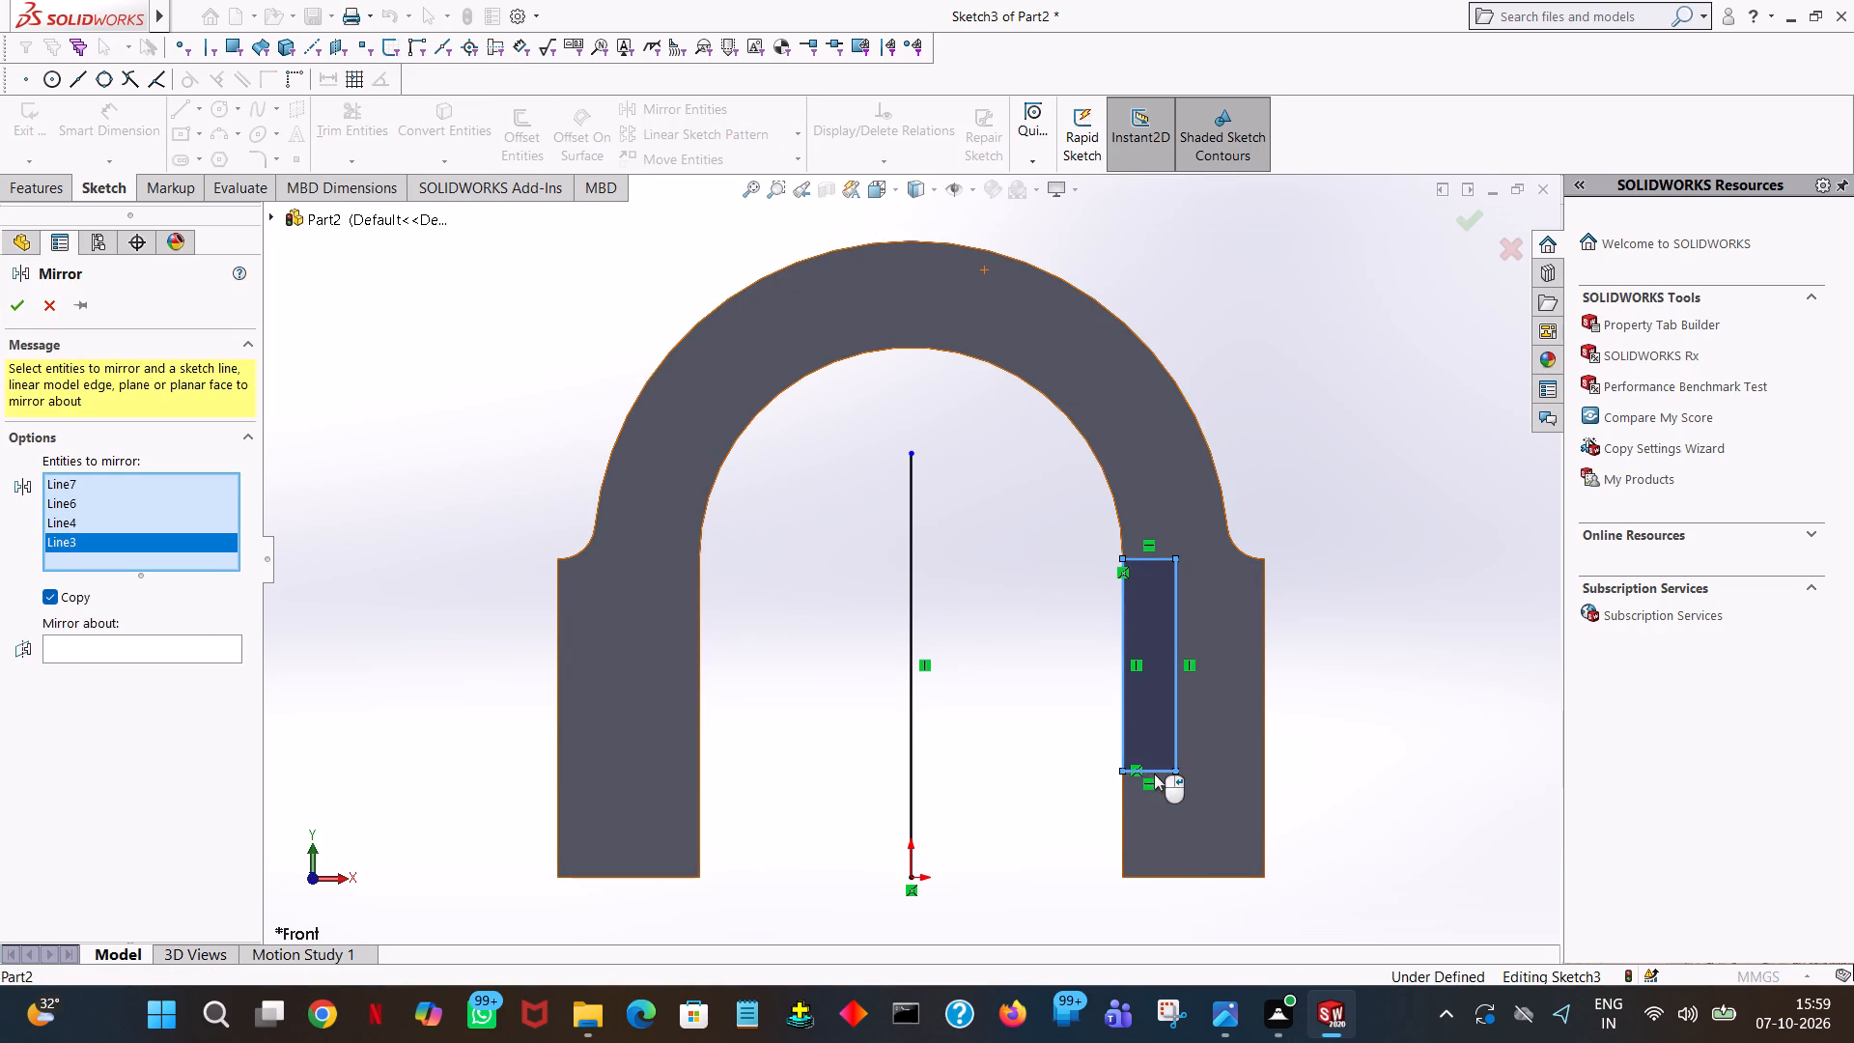
pyautogui.click(190, 635)
pyautogui.click(192, 648)
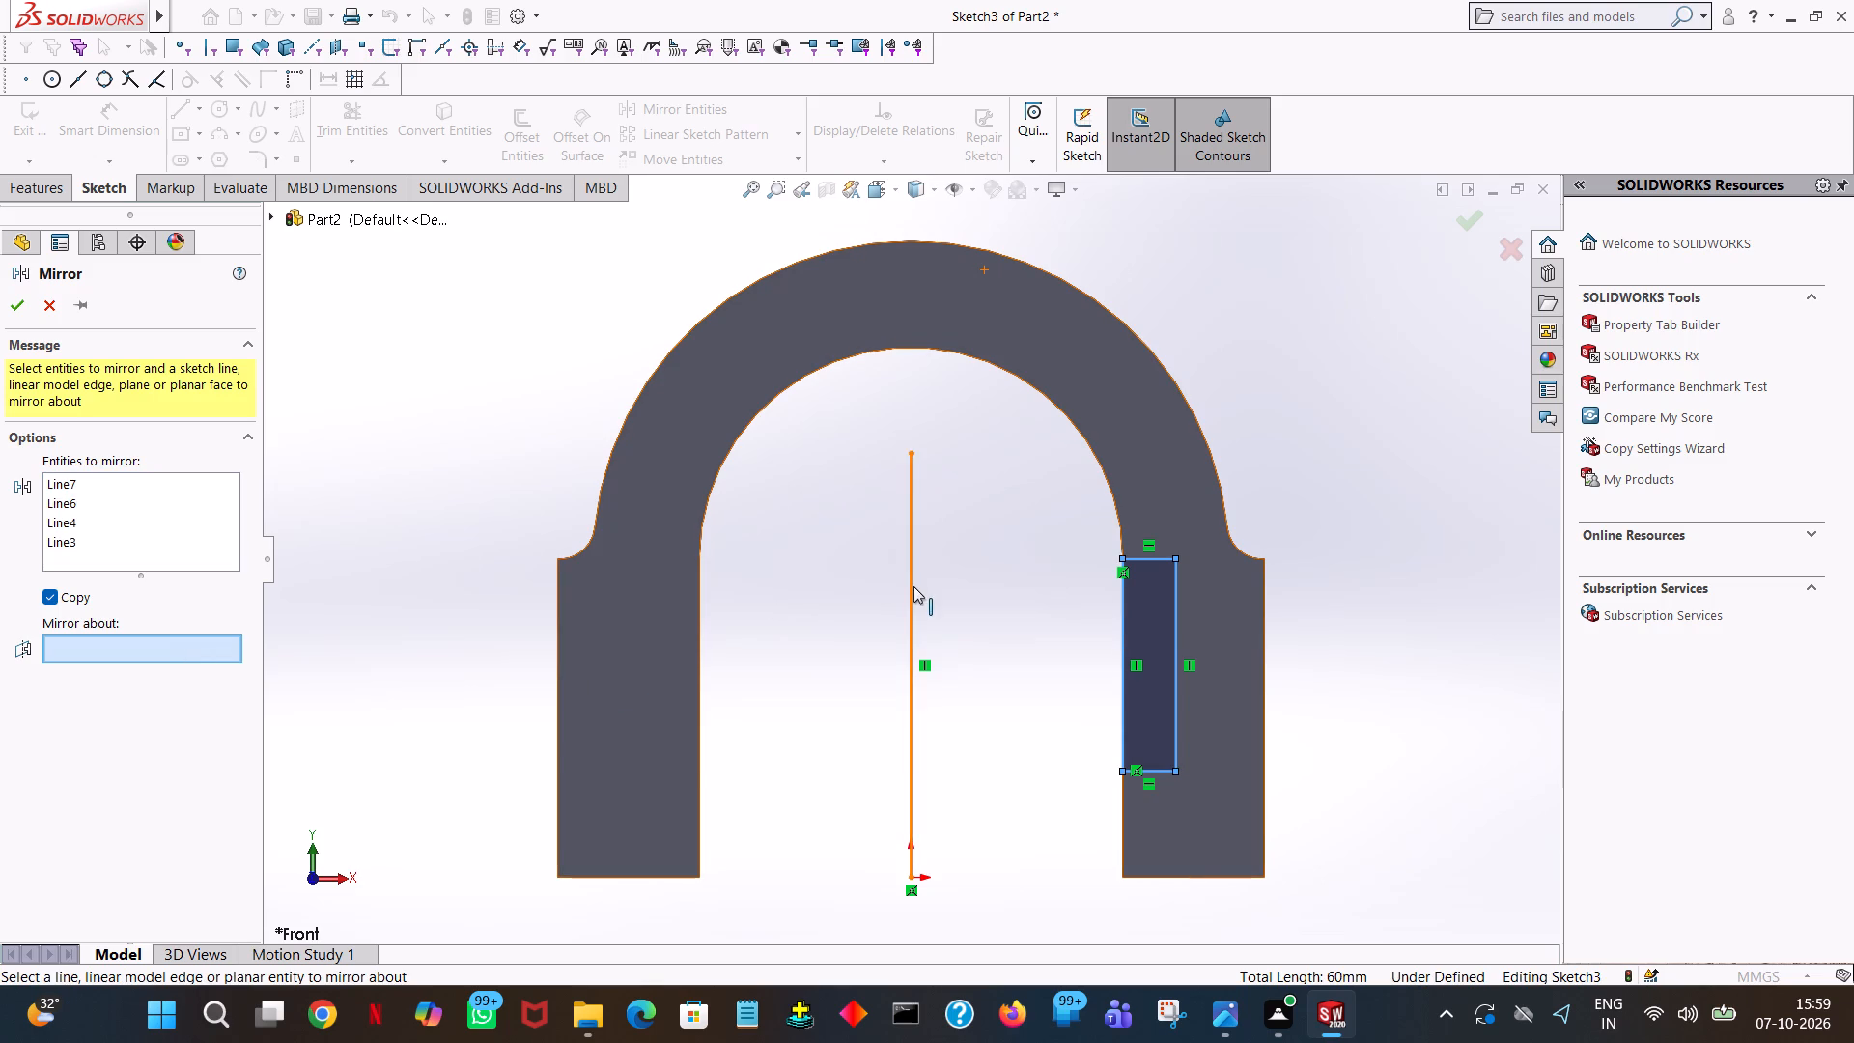
pyautogui.click(913, 586)
pyautogui.click(23, 293)
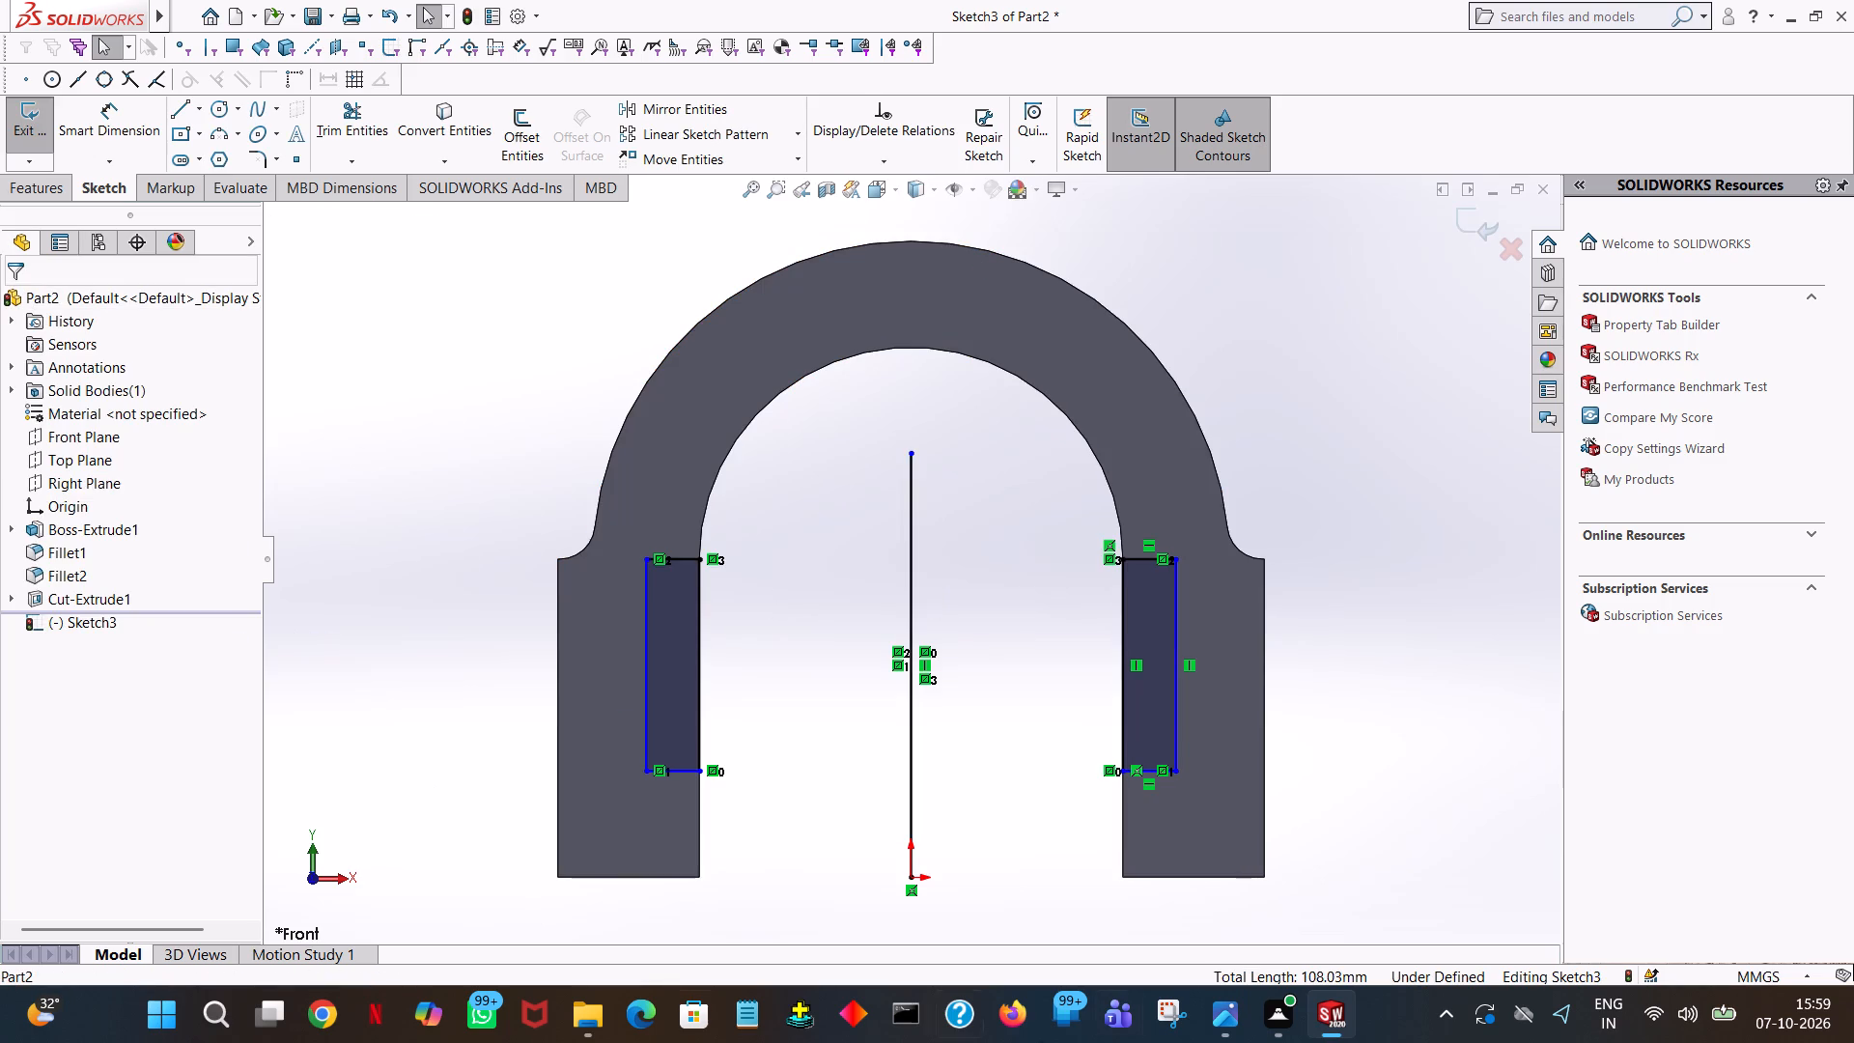
# Trim away the central vertical line, leaving only the two rectangles on the legs.
pyautogui.click(320, 133)
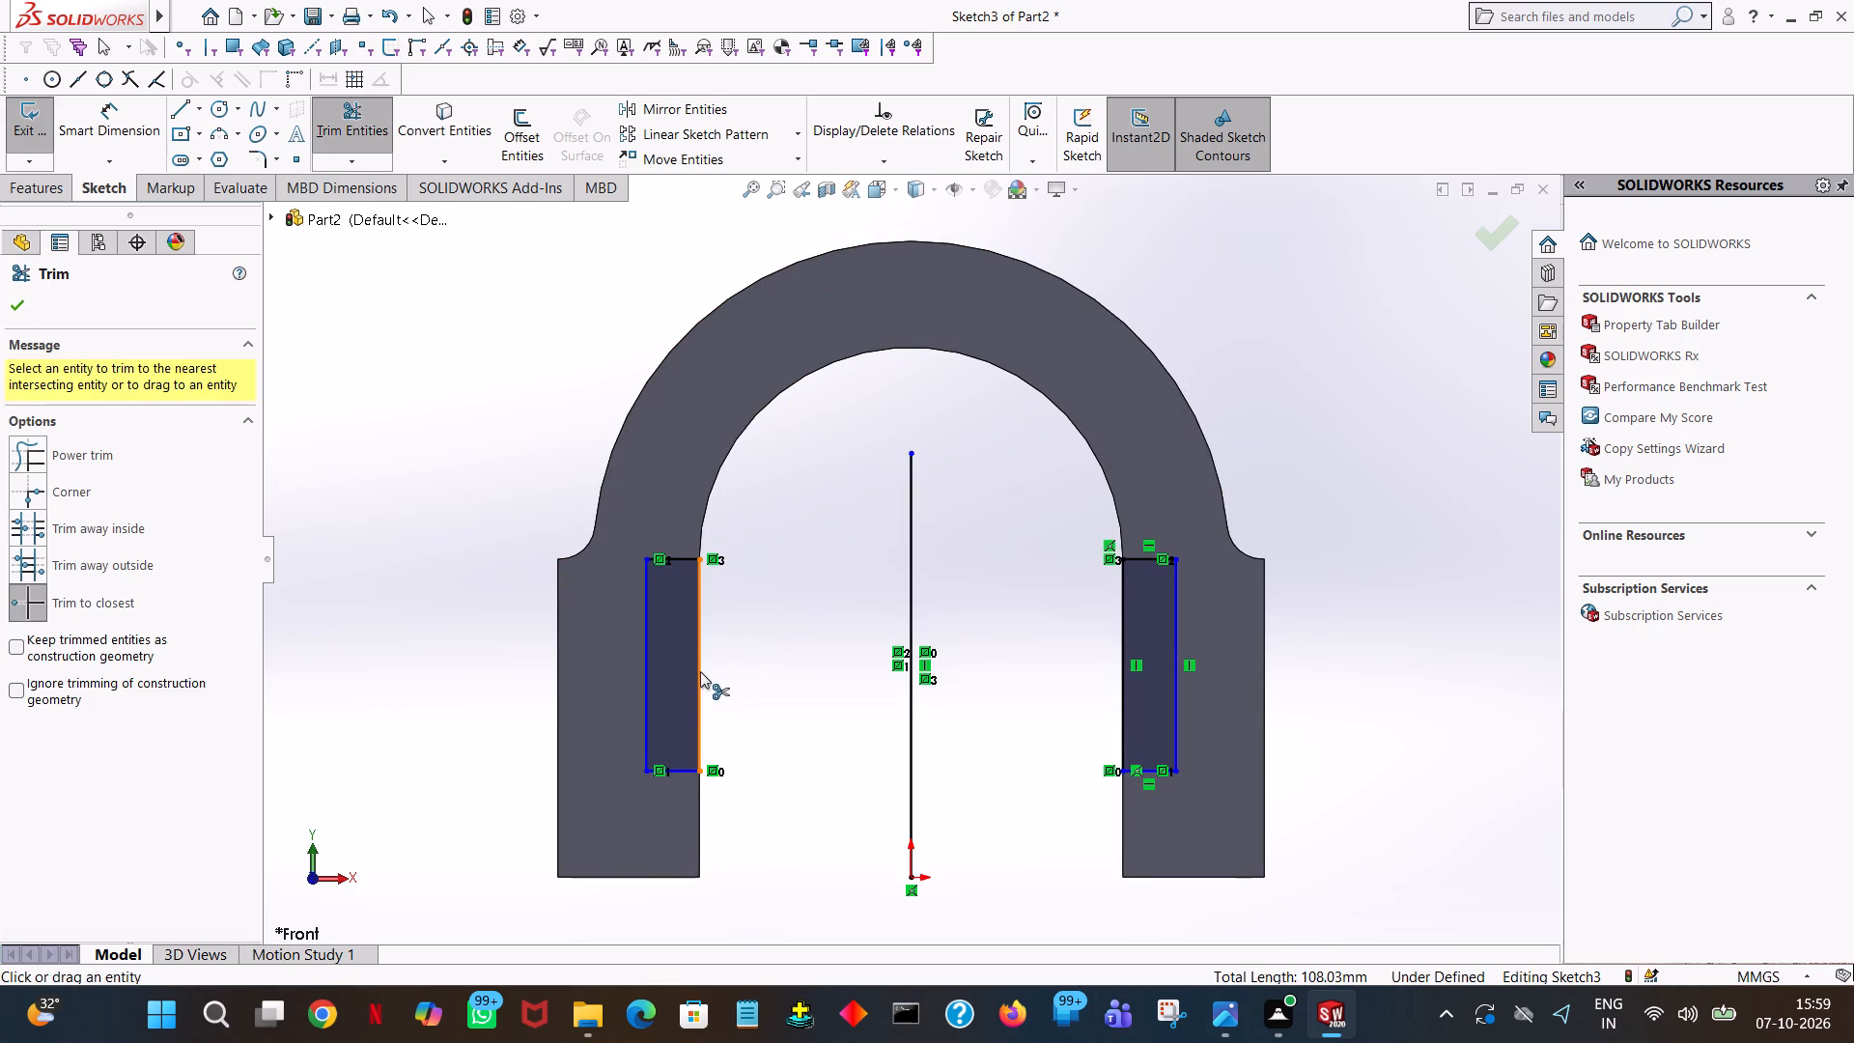
pyautogui.click(907, 589)
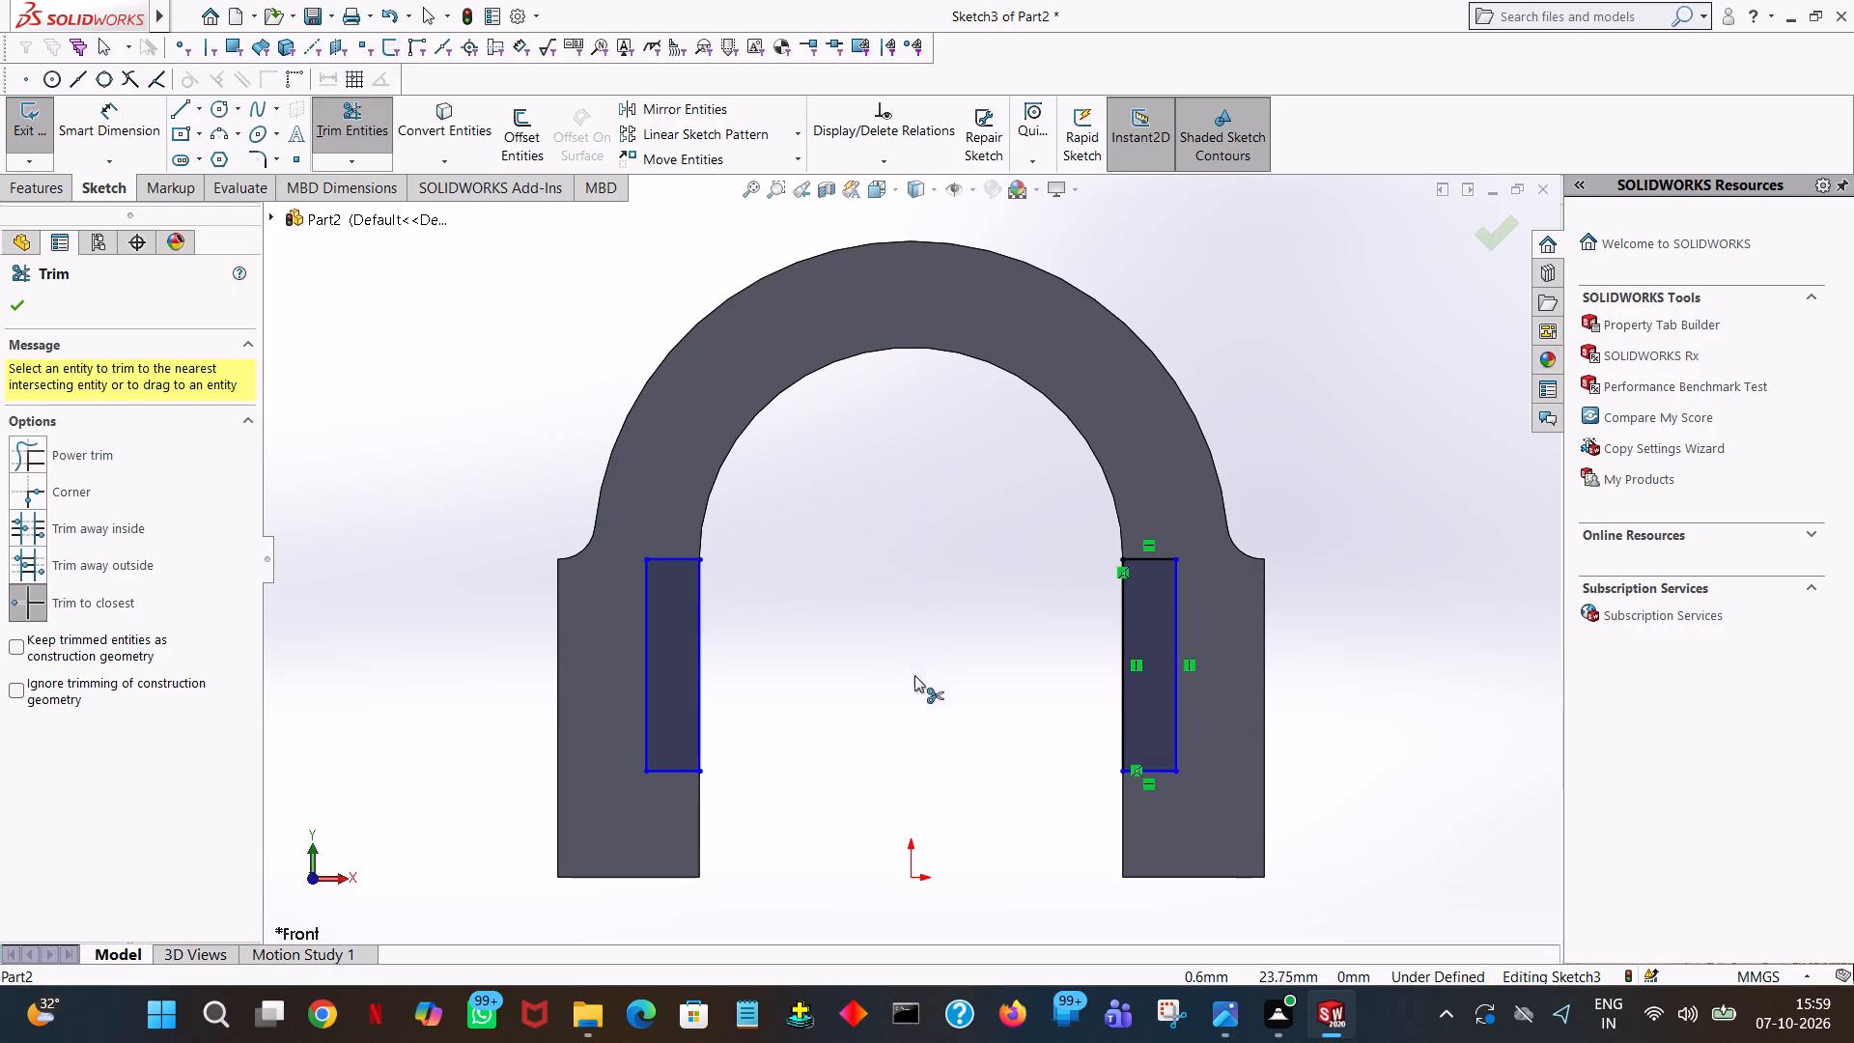
pyautogui.moveTo(936, 719); pyautogui.dragTo(897, 714, button='middle')
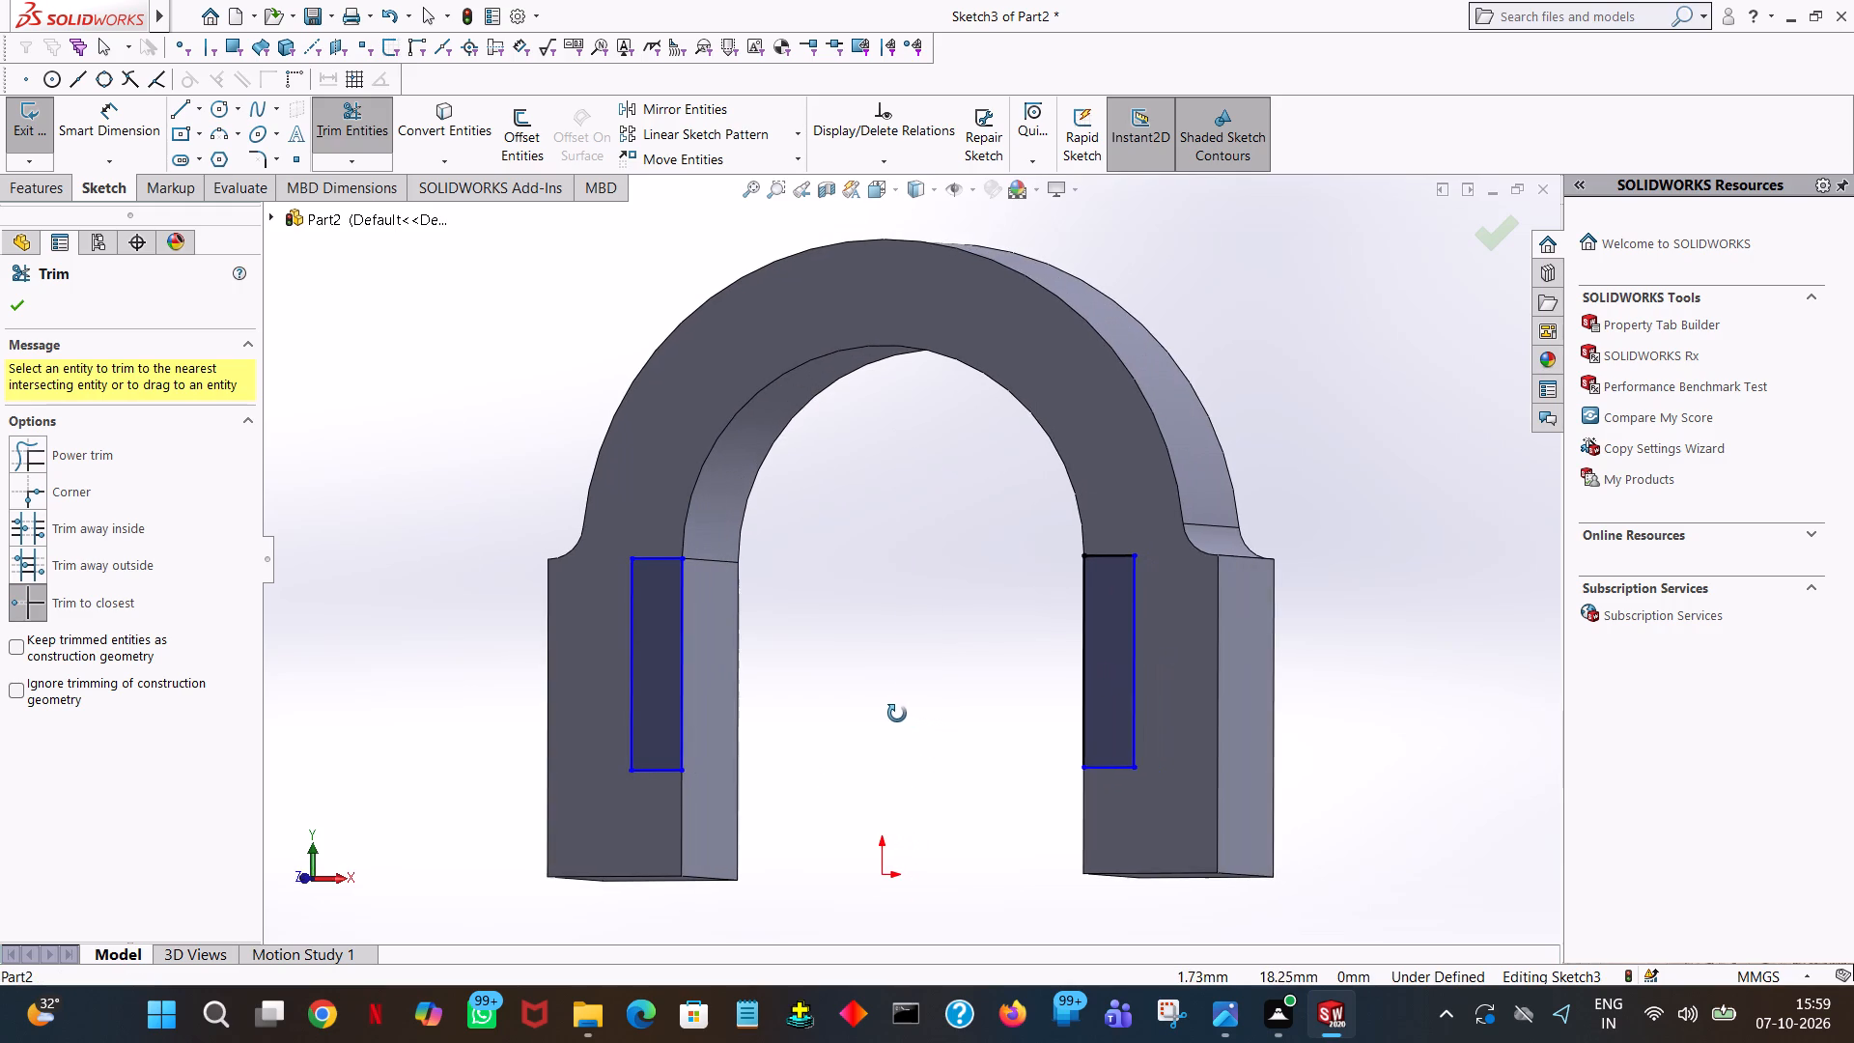
# Cut-extrude both leg rectangles 178 mm blind through the clamp's full thickness.
pyautogui.moveTo(897, 714); pyautogui.dragTo(969, 737, button='middle')
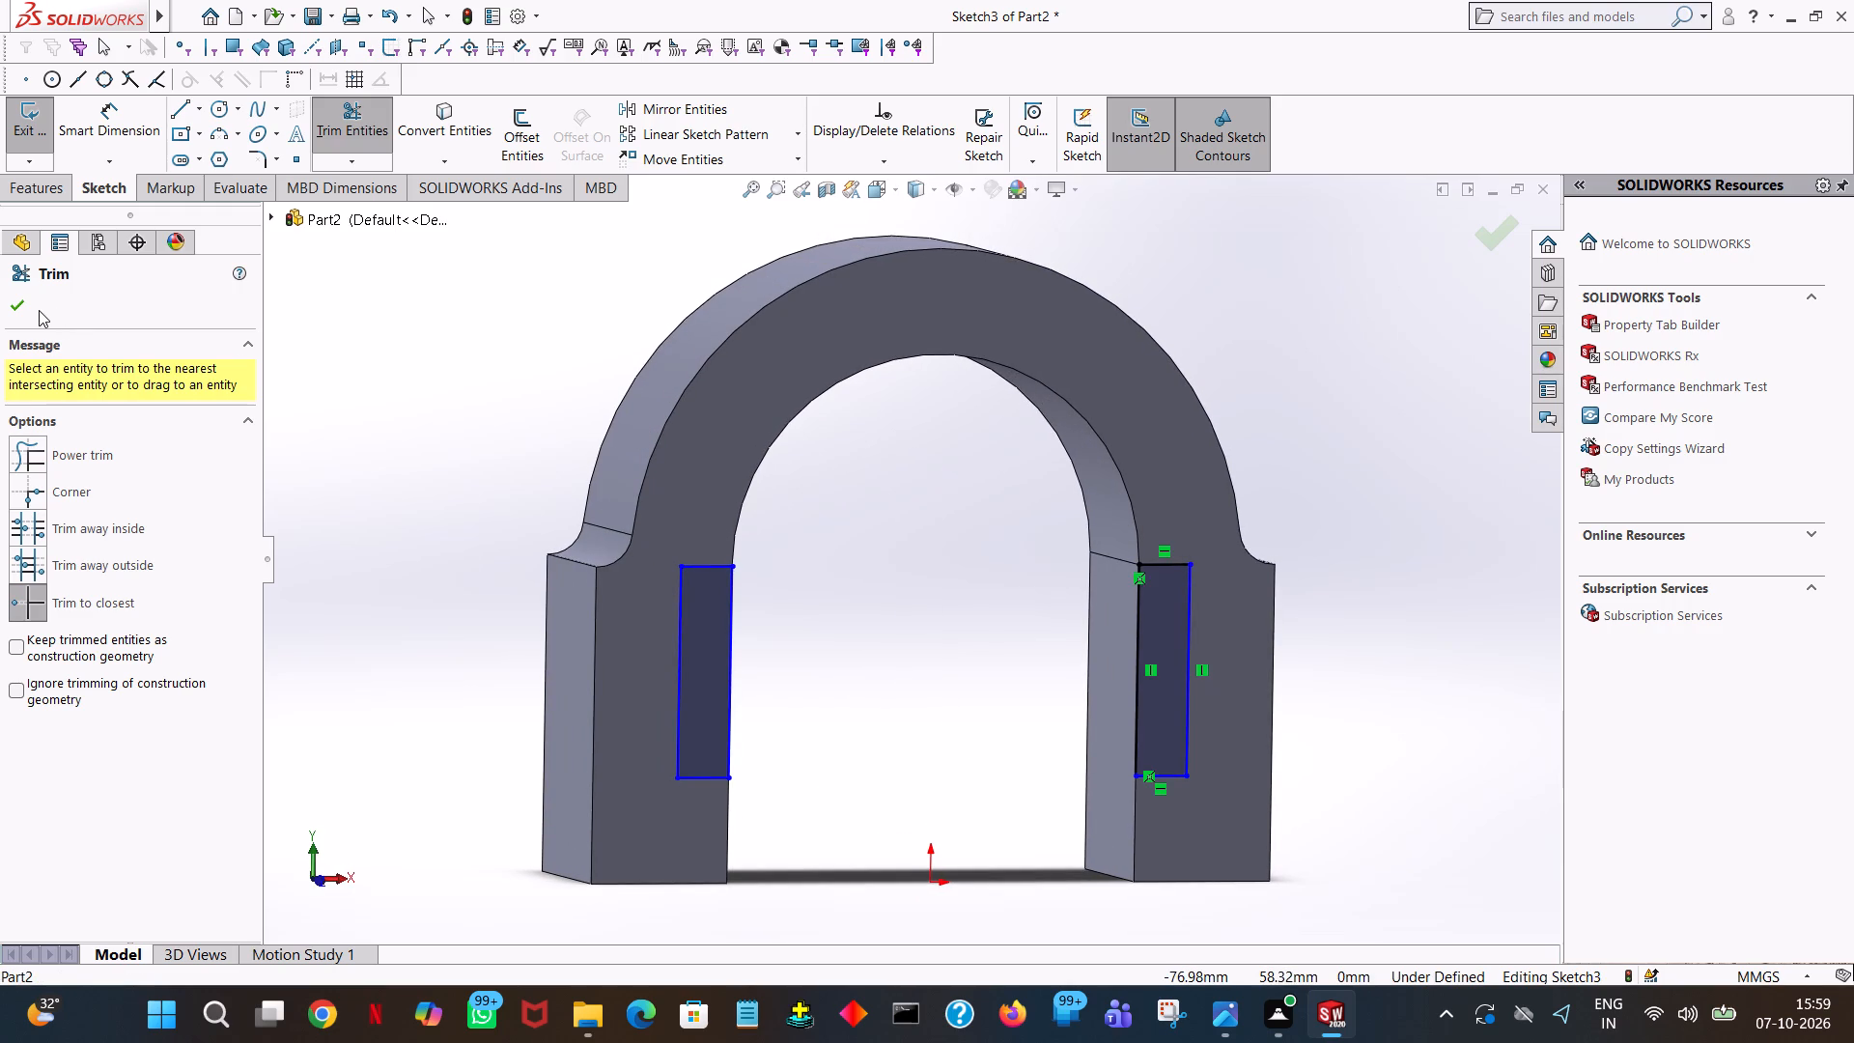
pyautogui.click(39, 310)
pyautogui.click(13, 300)
pyautogui.click(14, 190)
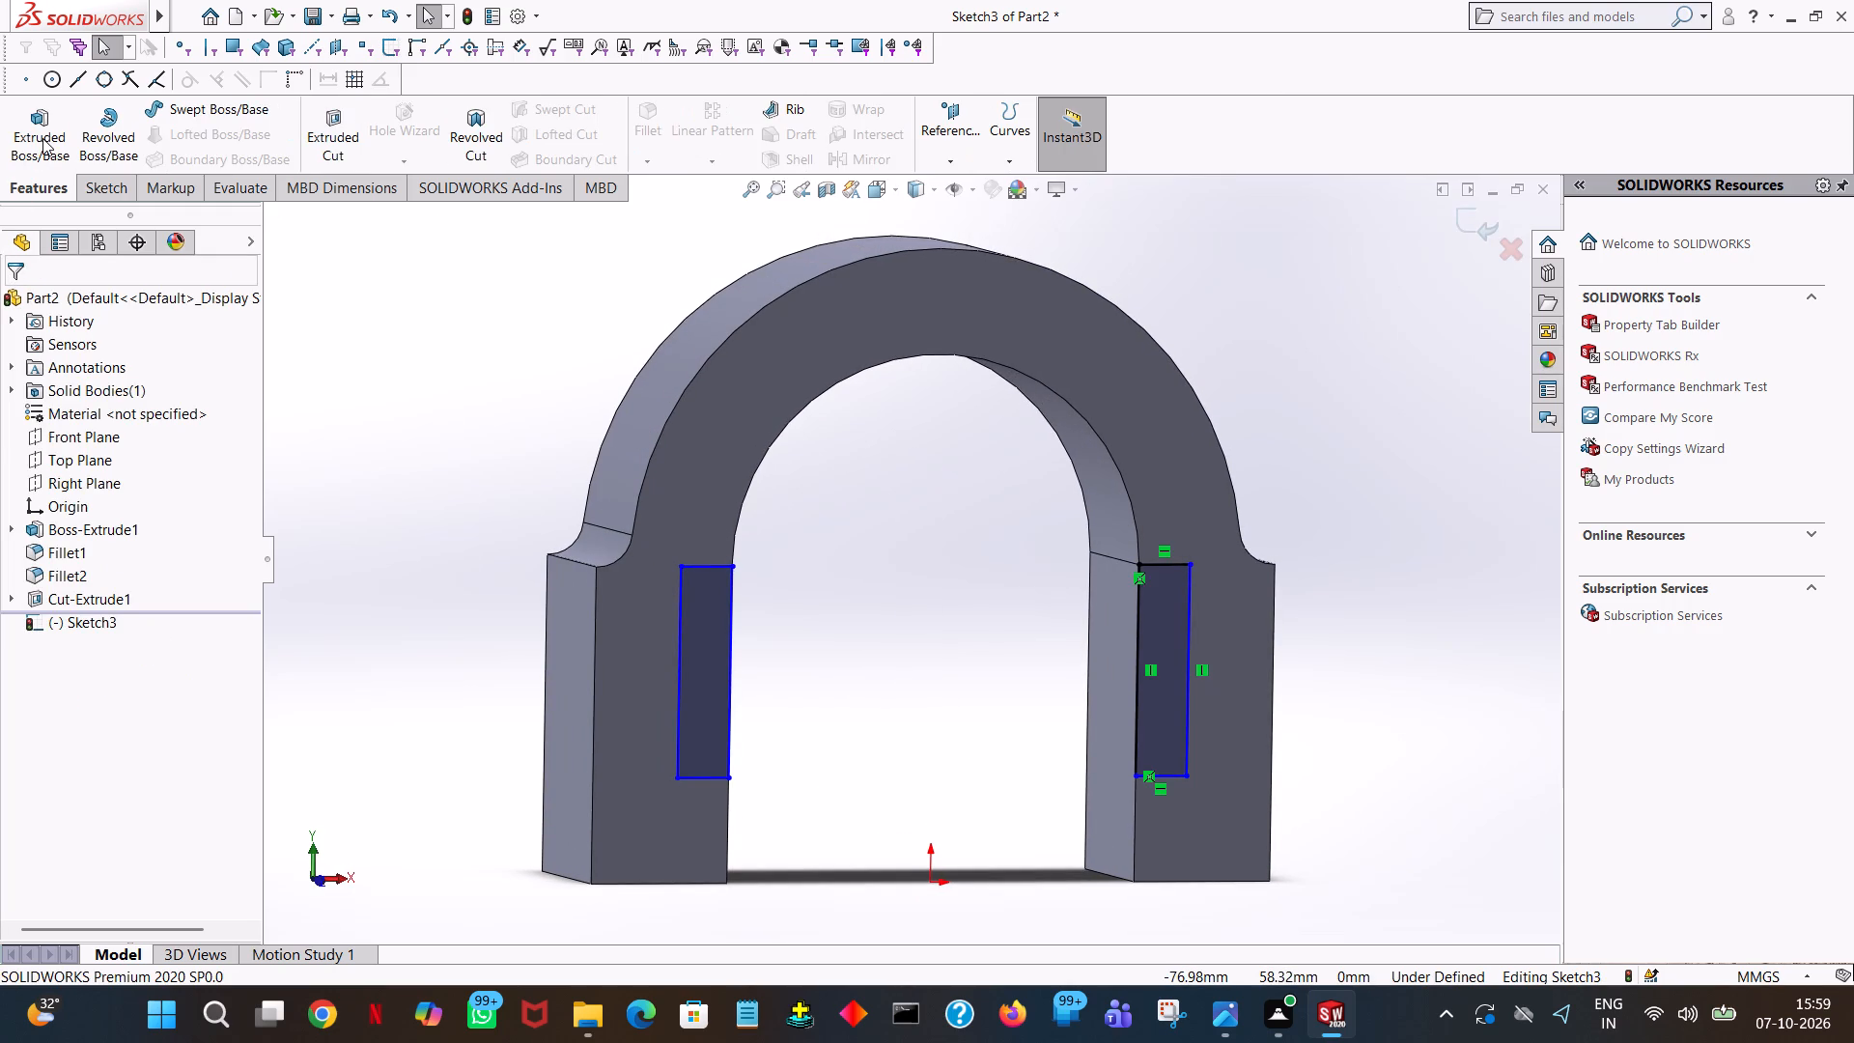
pyautogui.click(323, 132)
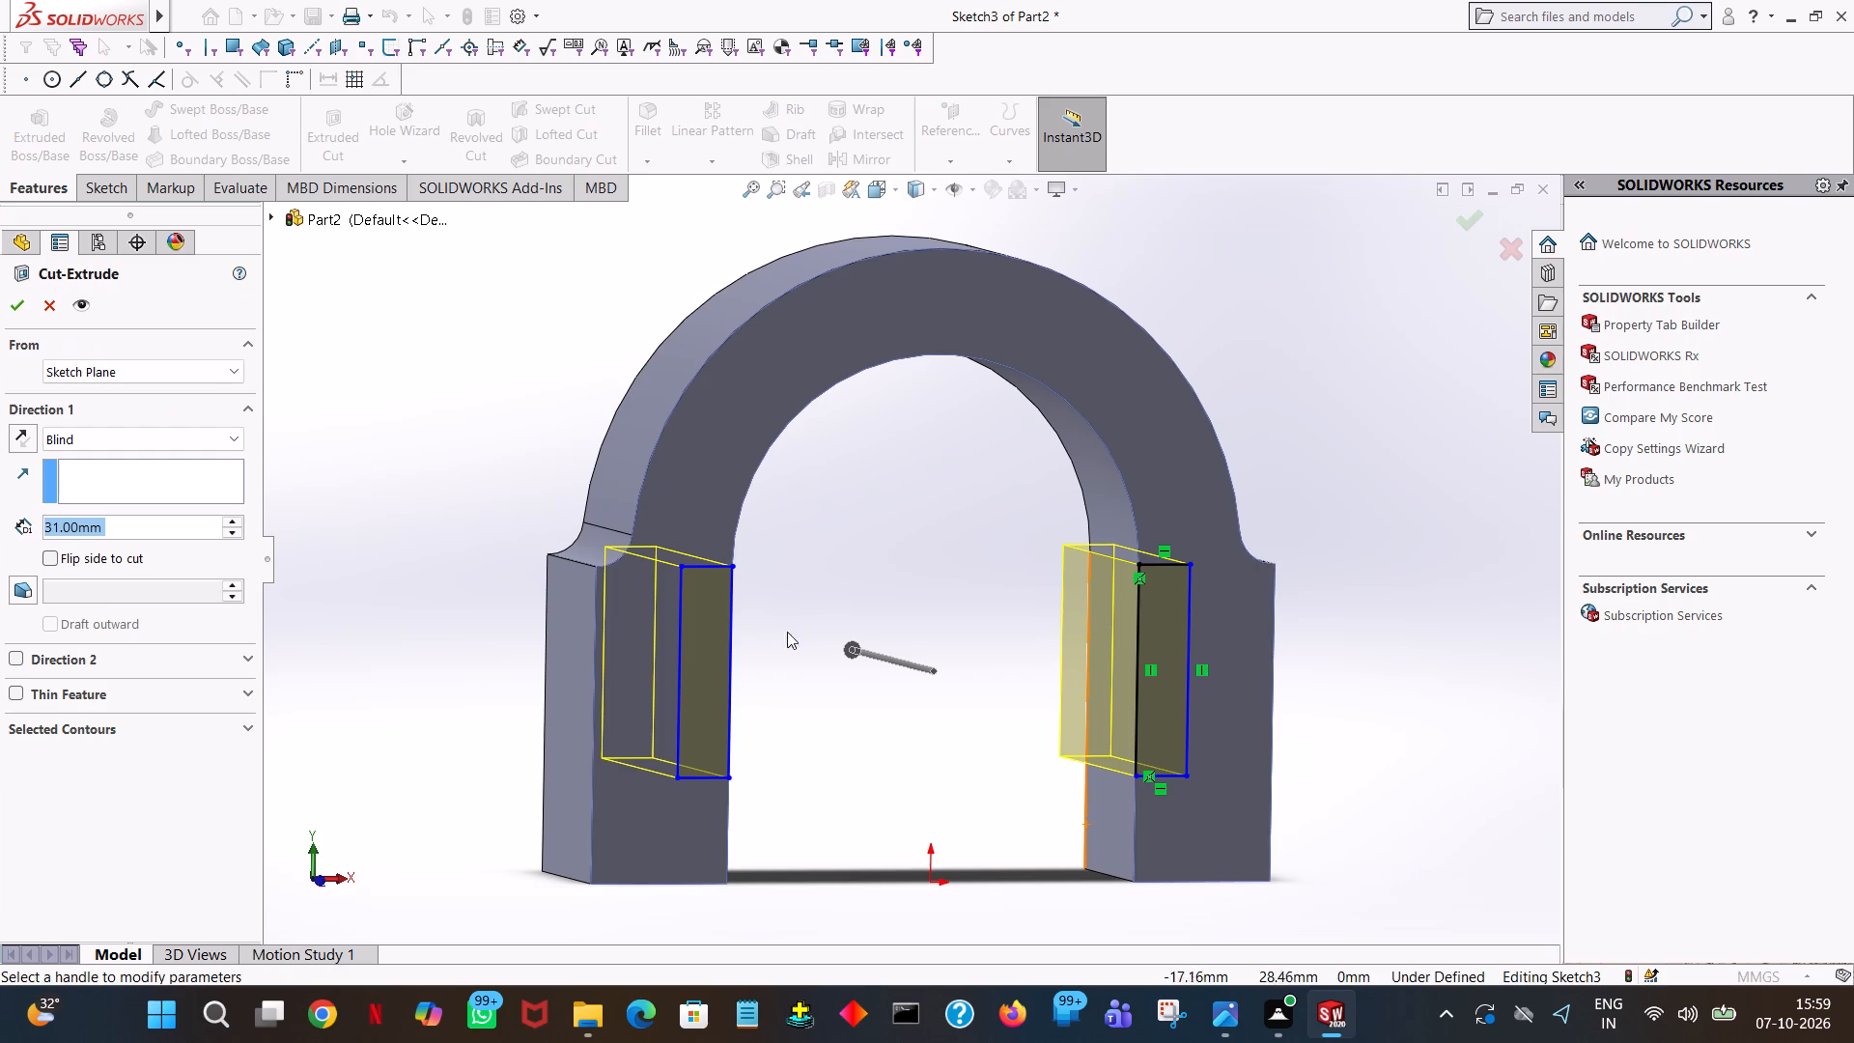
pyautogui.moveTo(859, 654); pyautogui.dragTo(498, 570)
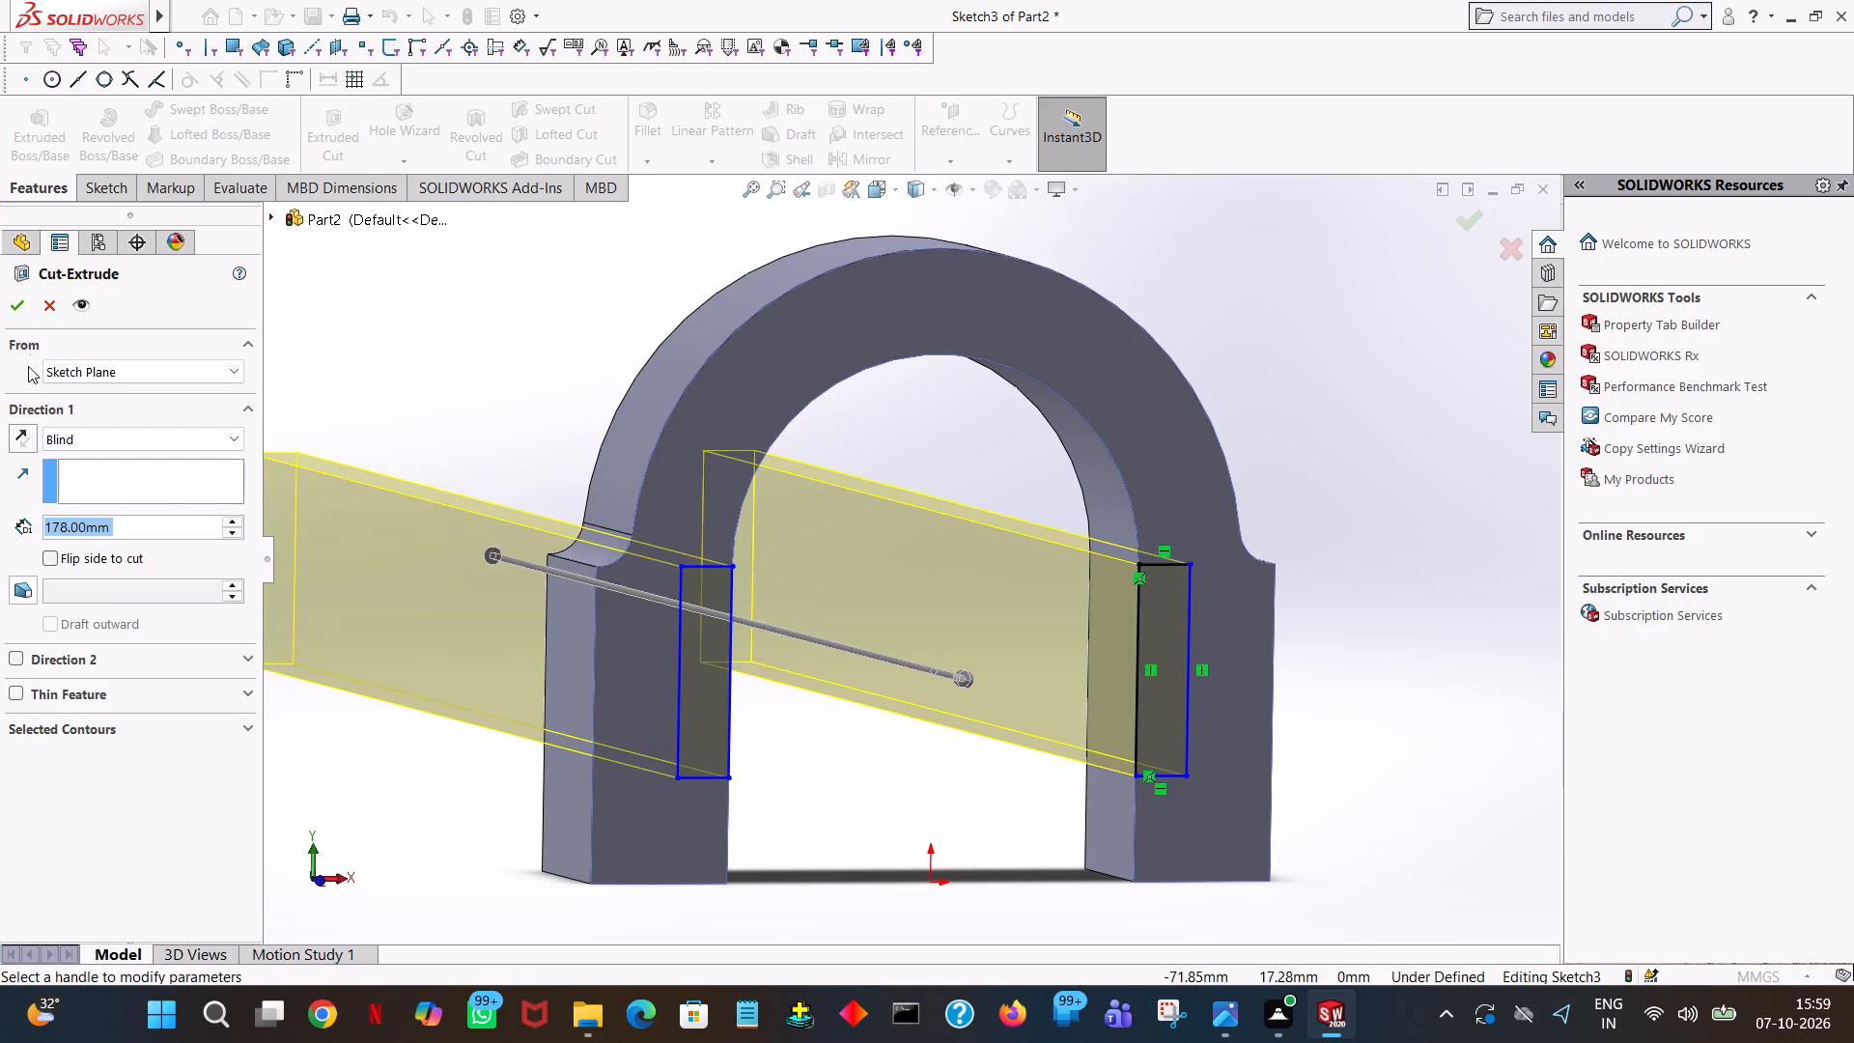
pyautogui.click(16, 310)
pyautogui.click(1369, 622)
# Start a new sketch on the front face of the clamp's arch.
pyautogui.moveTo(1369, 622); pyautogui.dragTo(1293, 549, button='middle')
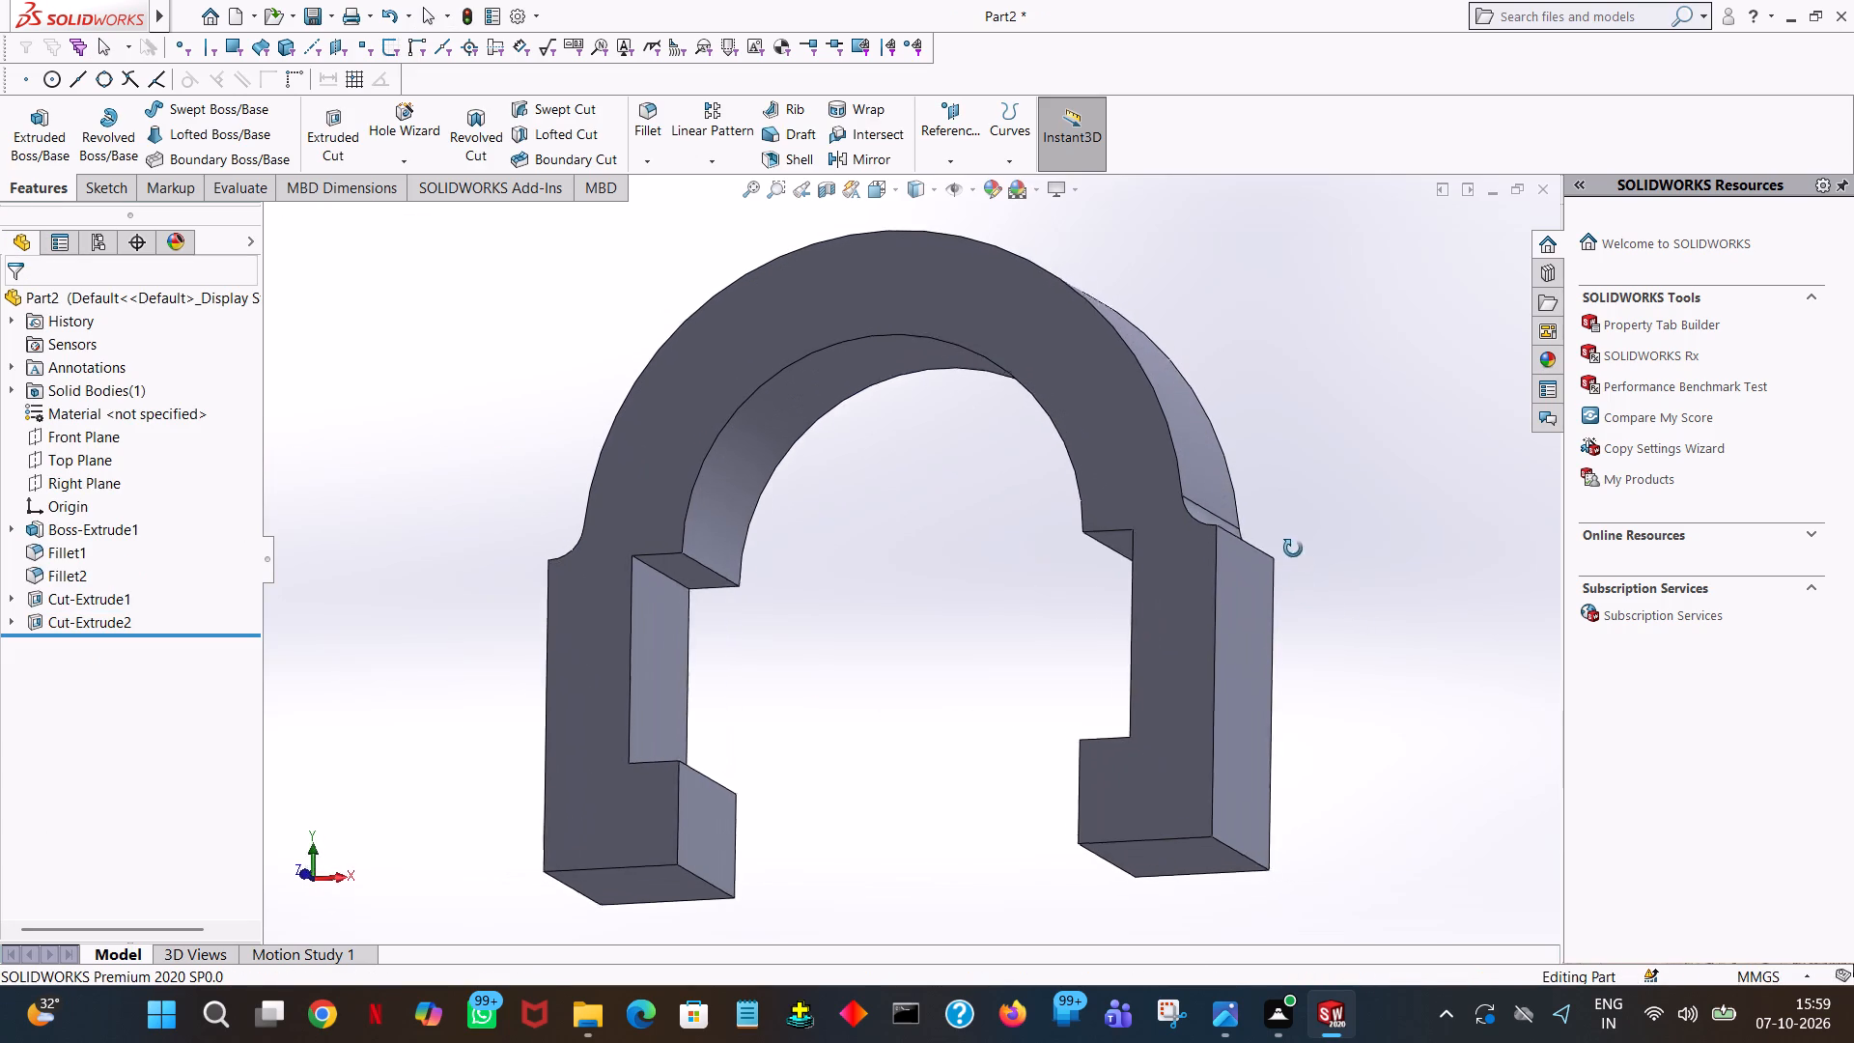
pyautogui.moveTo(1293, 549); pyautogui.dragTo(1292, 547, button='middle')
pyautogui.middleClick(1299, 590)
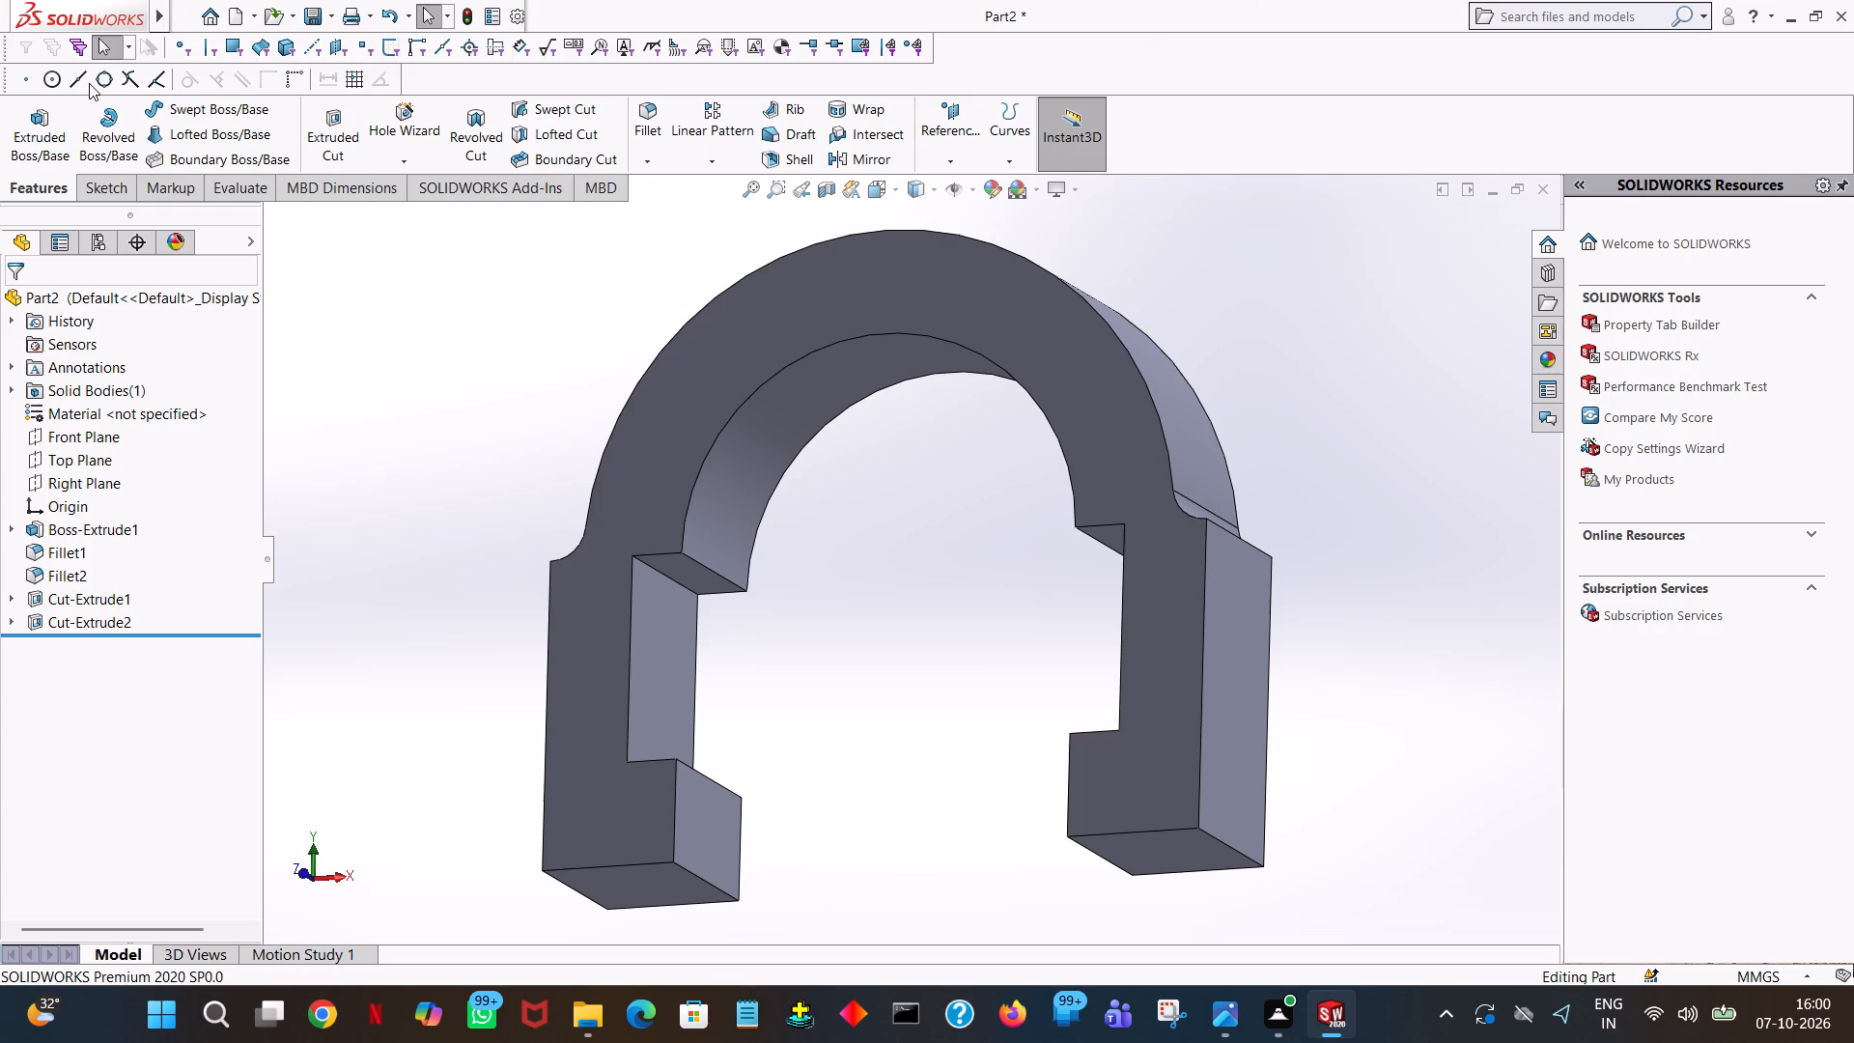
pyautogui.click(16, 143)
pyautogui.click(858, 285)
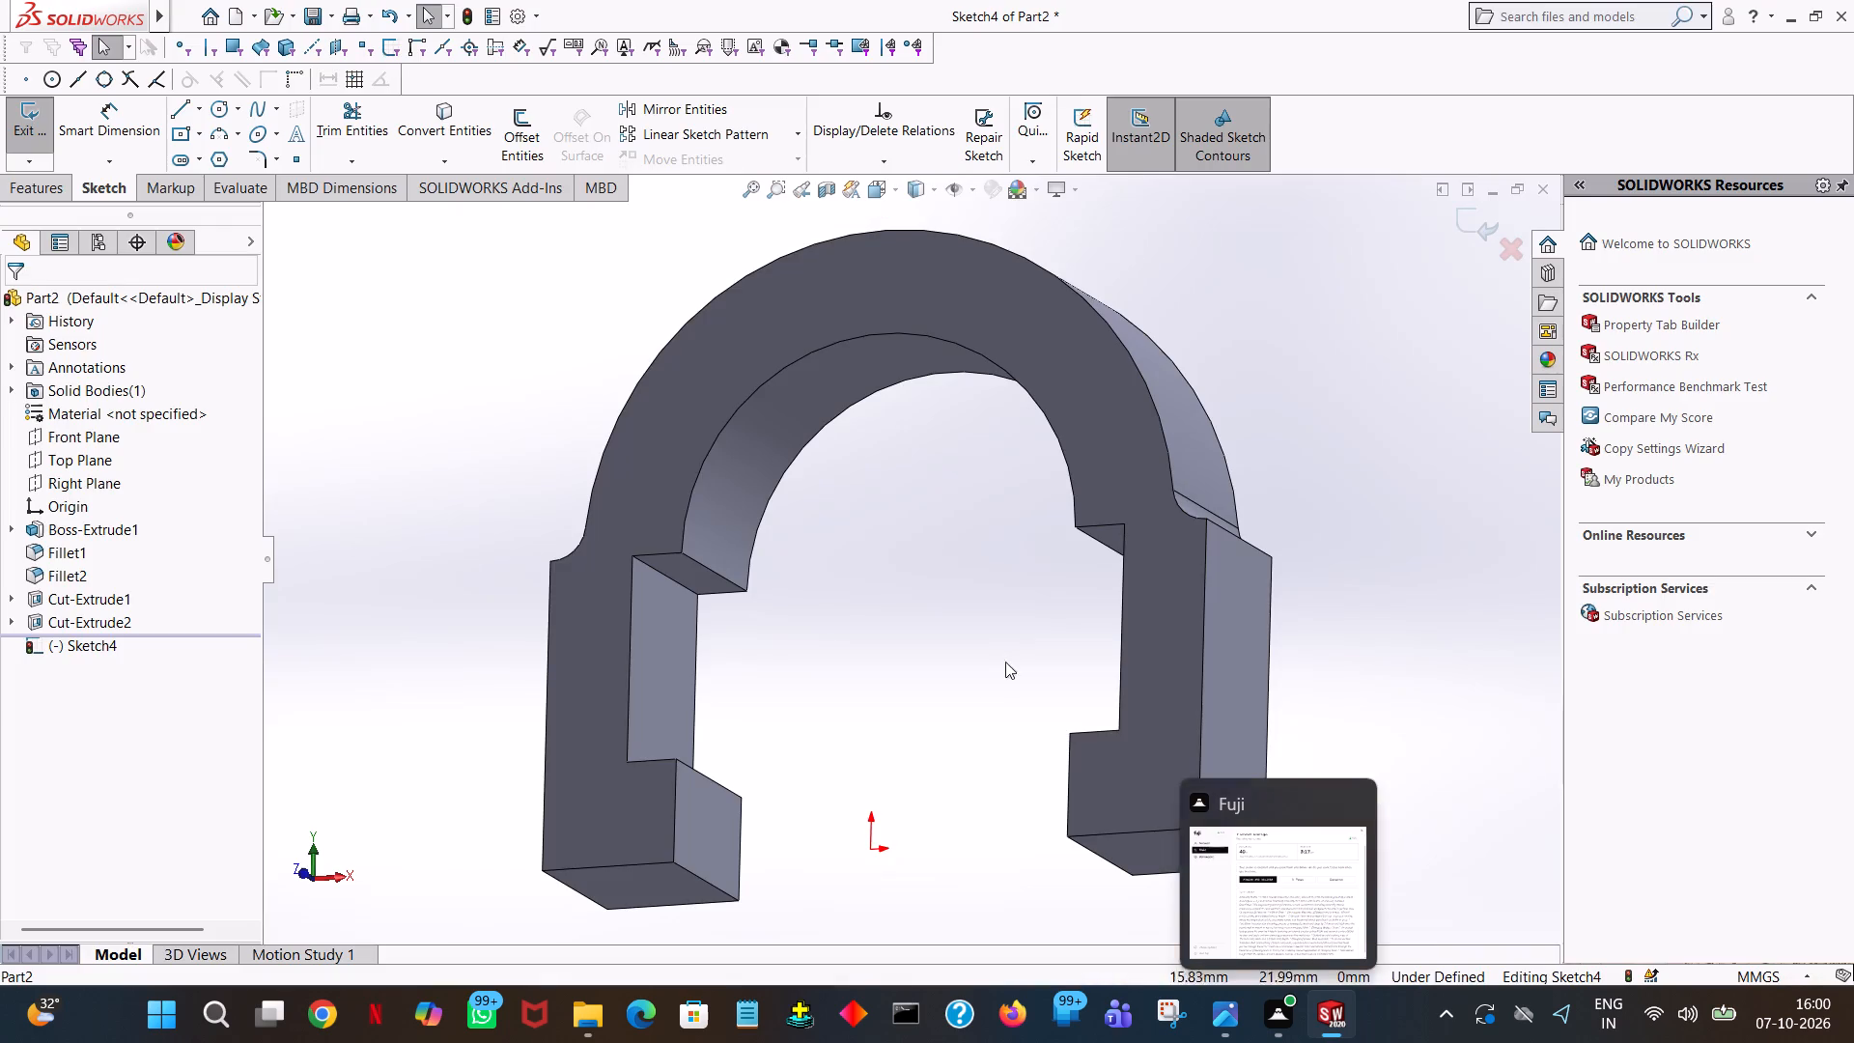
pyautogui.press('space')
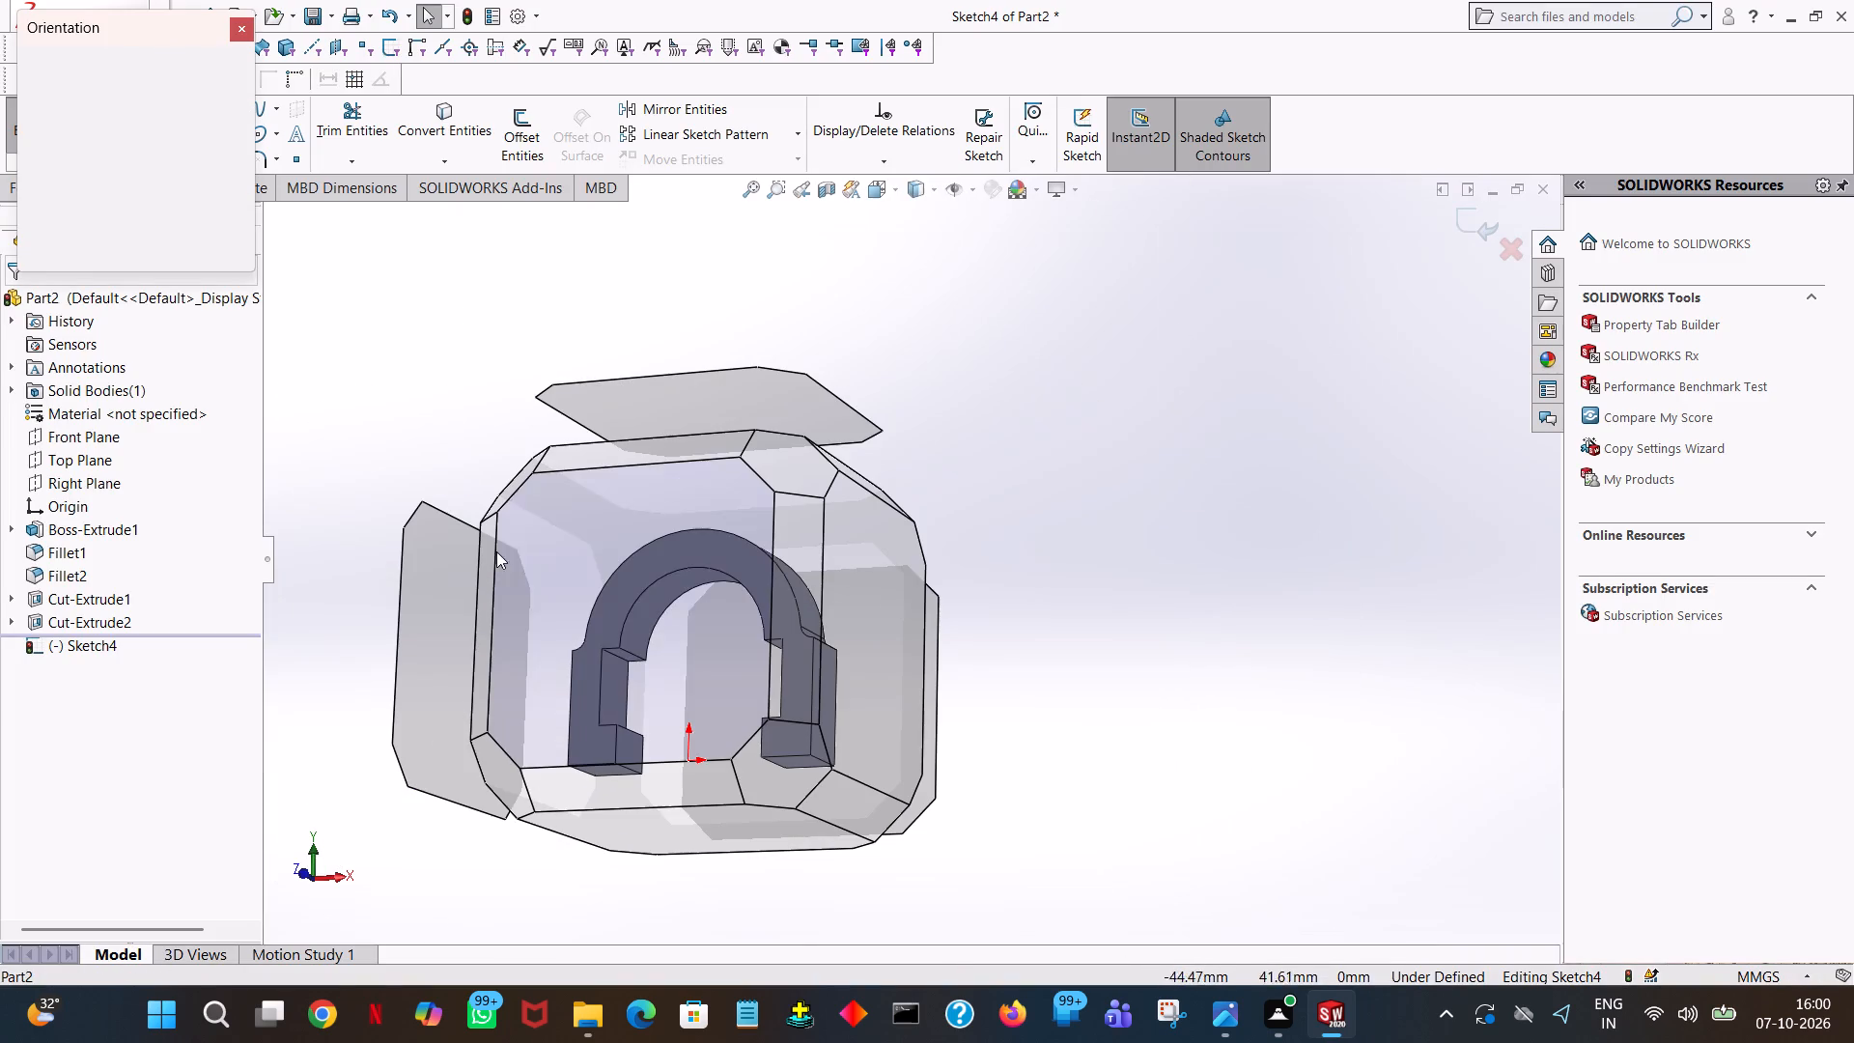
pyautogui.click(236, 142)
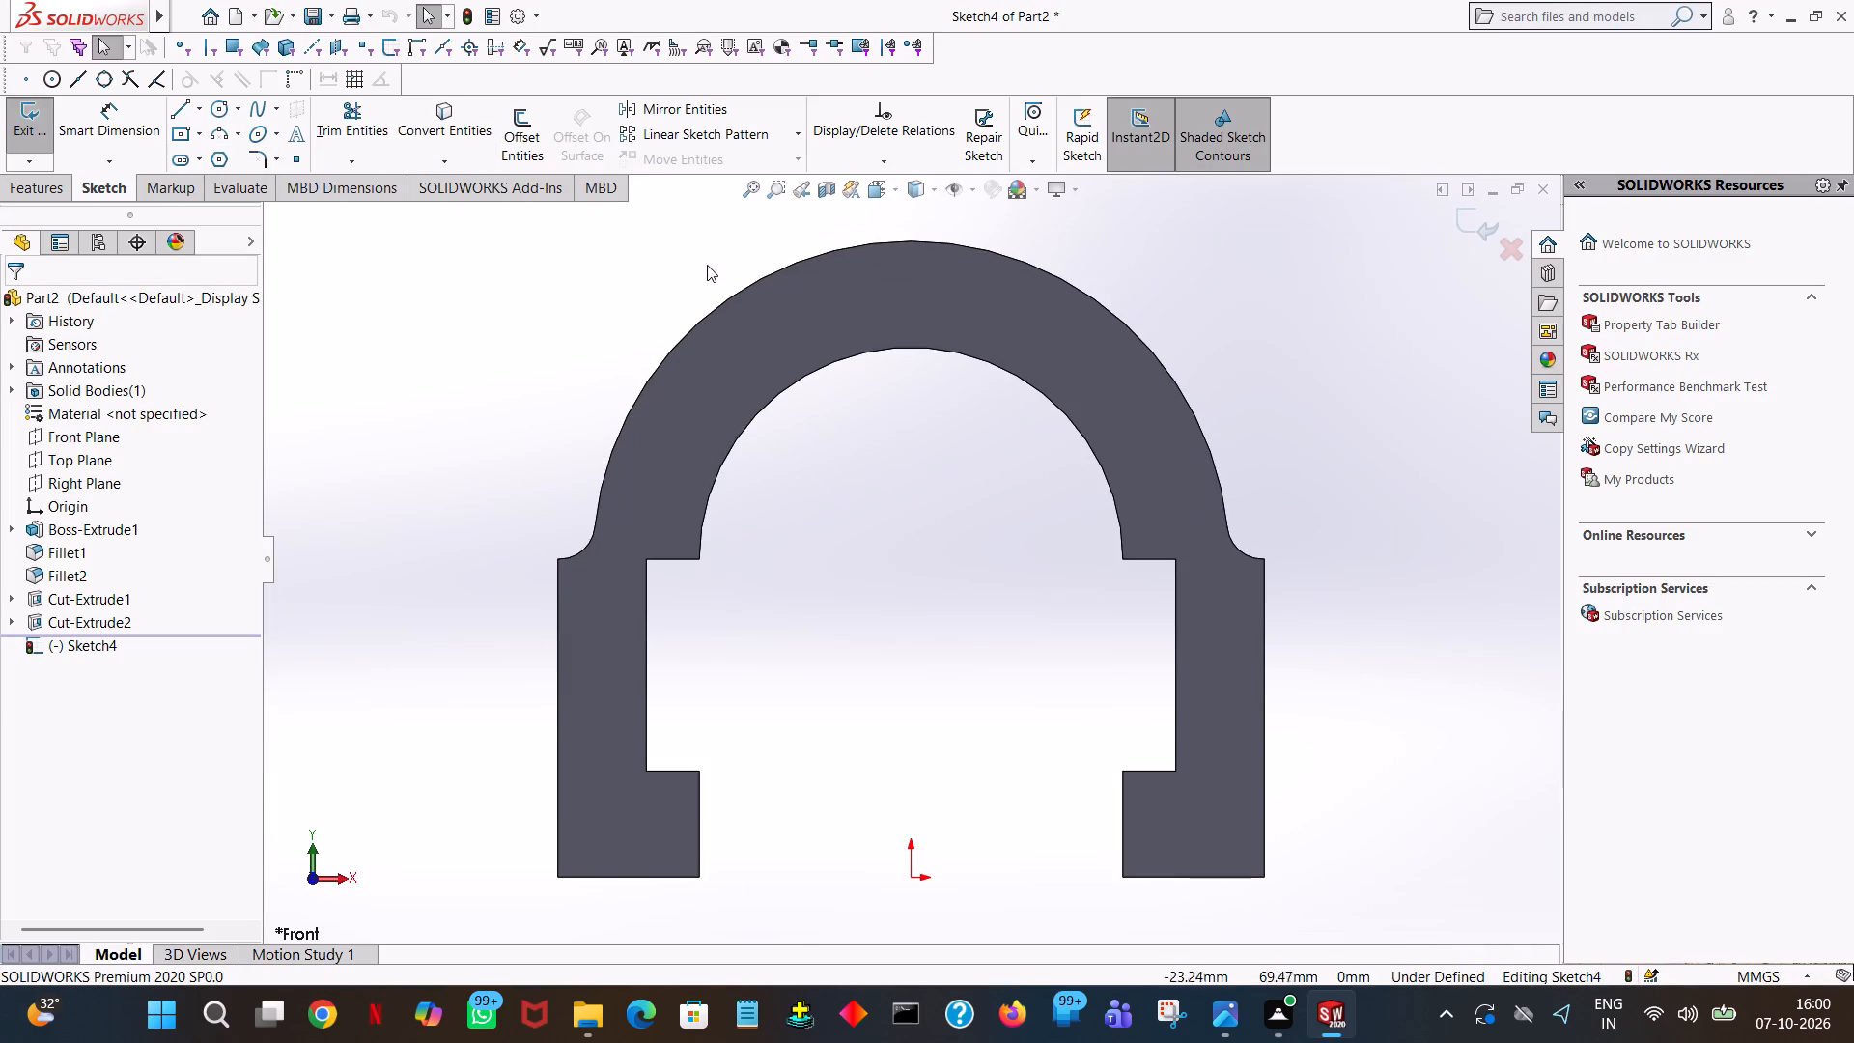
pyautogui.keyDown('ctrl'); pyautogui.moveTo(859, 506); pyautogui.dragTo(855, 588, button='middle'); pyautogui.keyUp('ctrl')
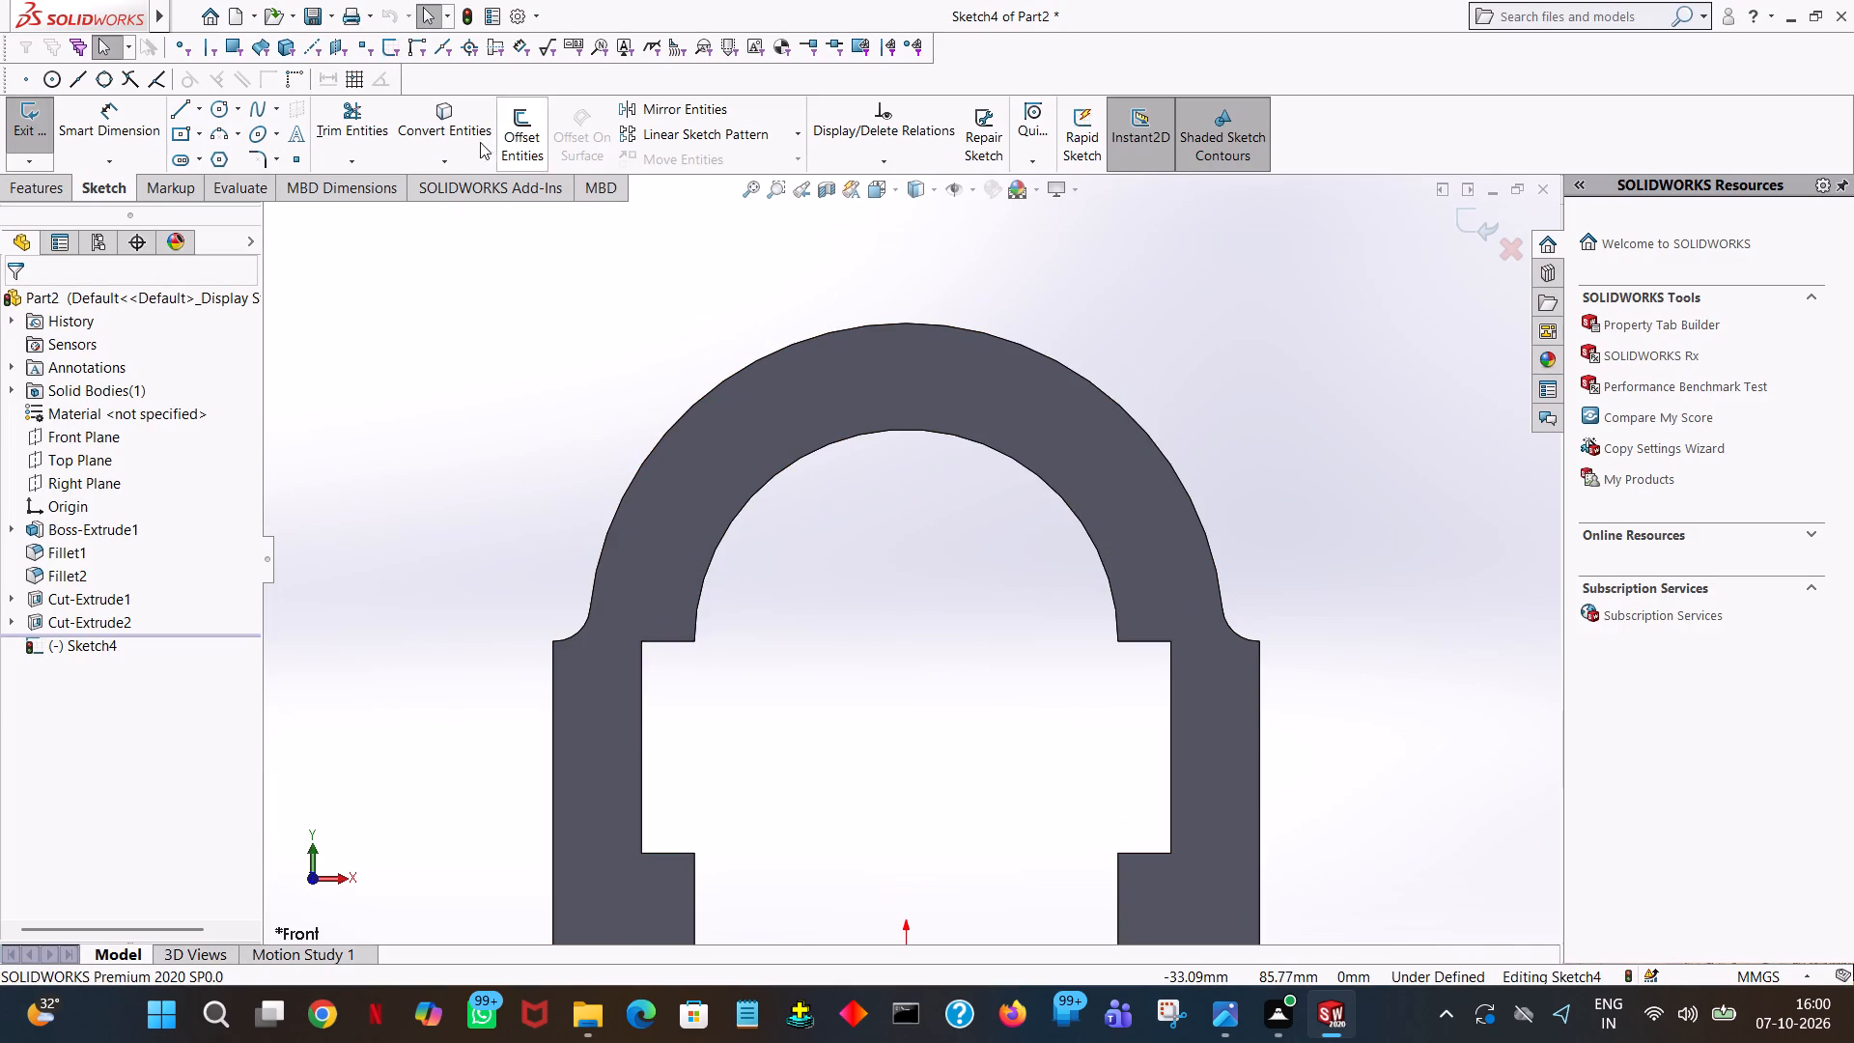
# Sketch a 12 mm horizontal line rightward from the arch's top point, with a vertical line about 2 mm long down to the outer arc.
pyautogui.click(186, 109)
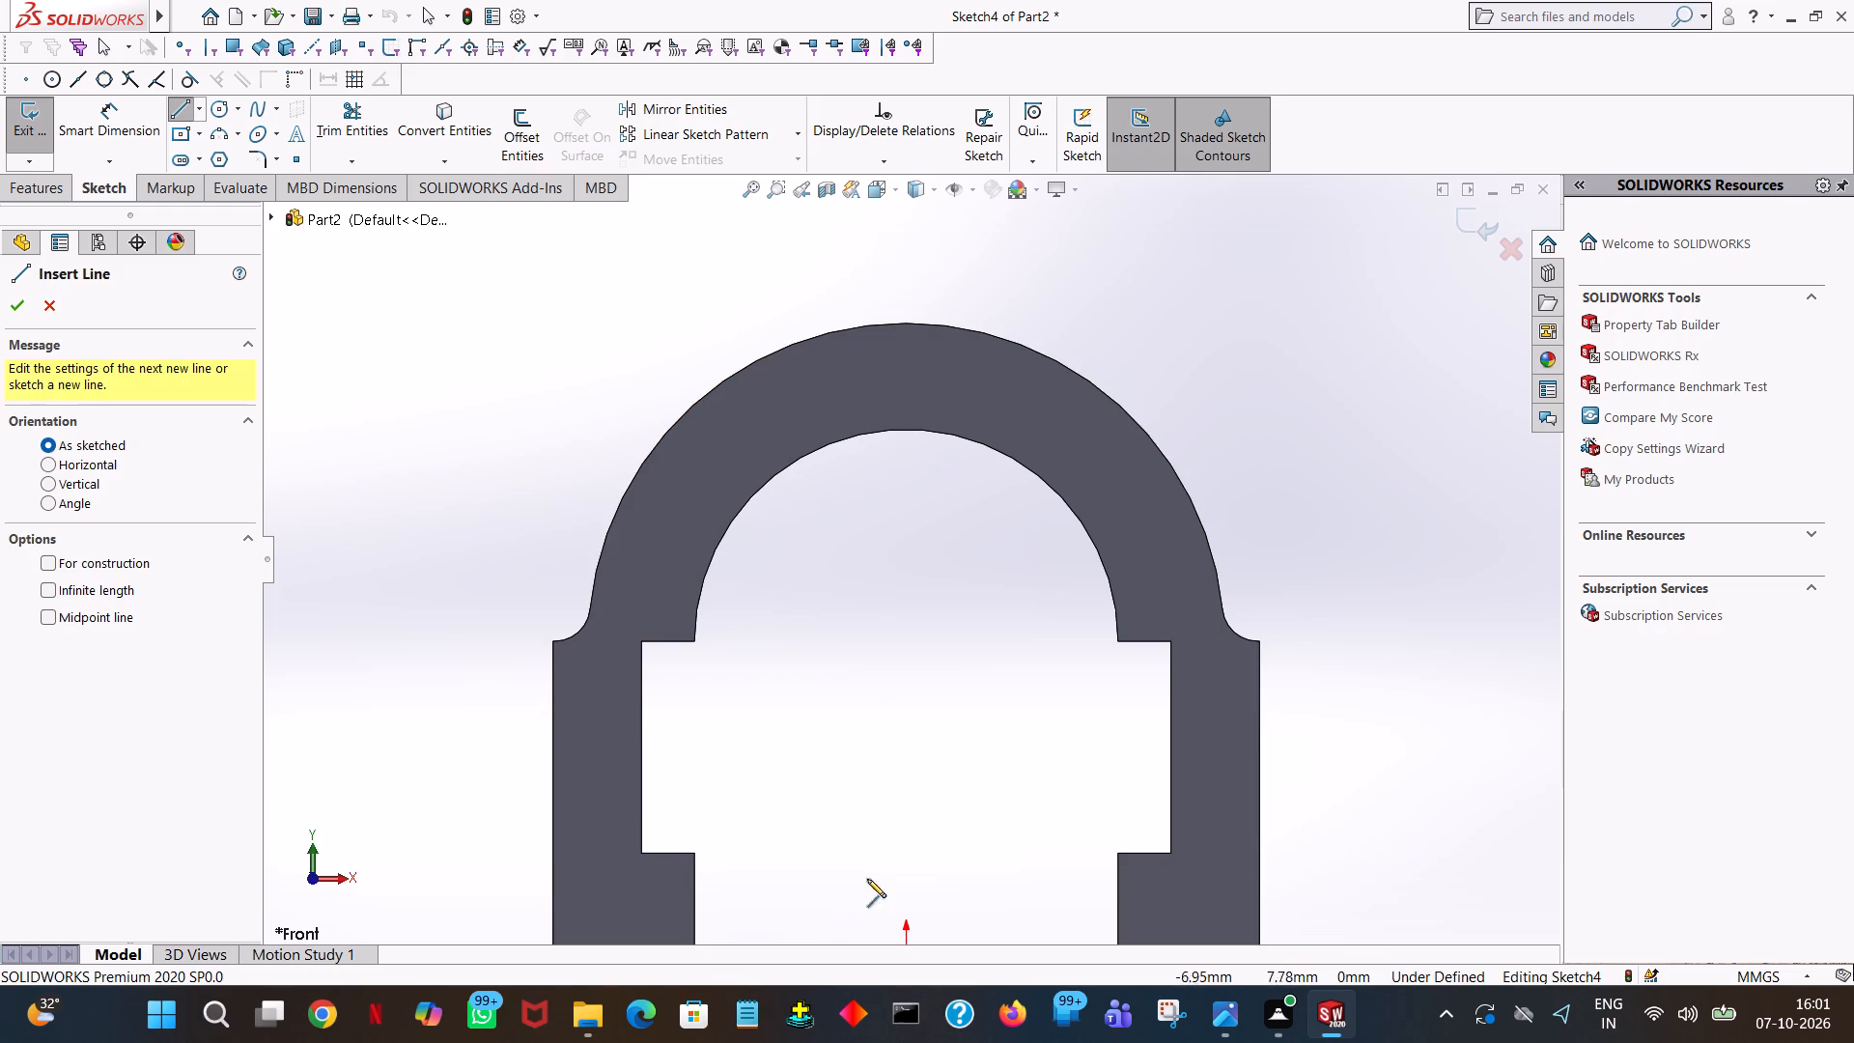
pyautogui.click(907, 324)
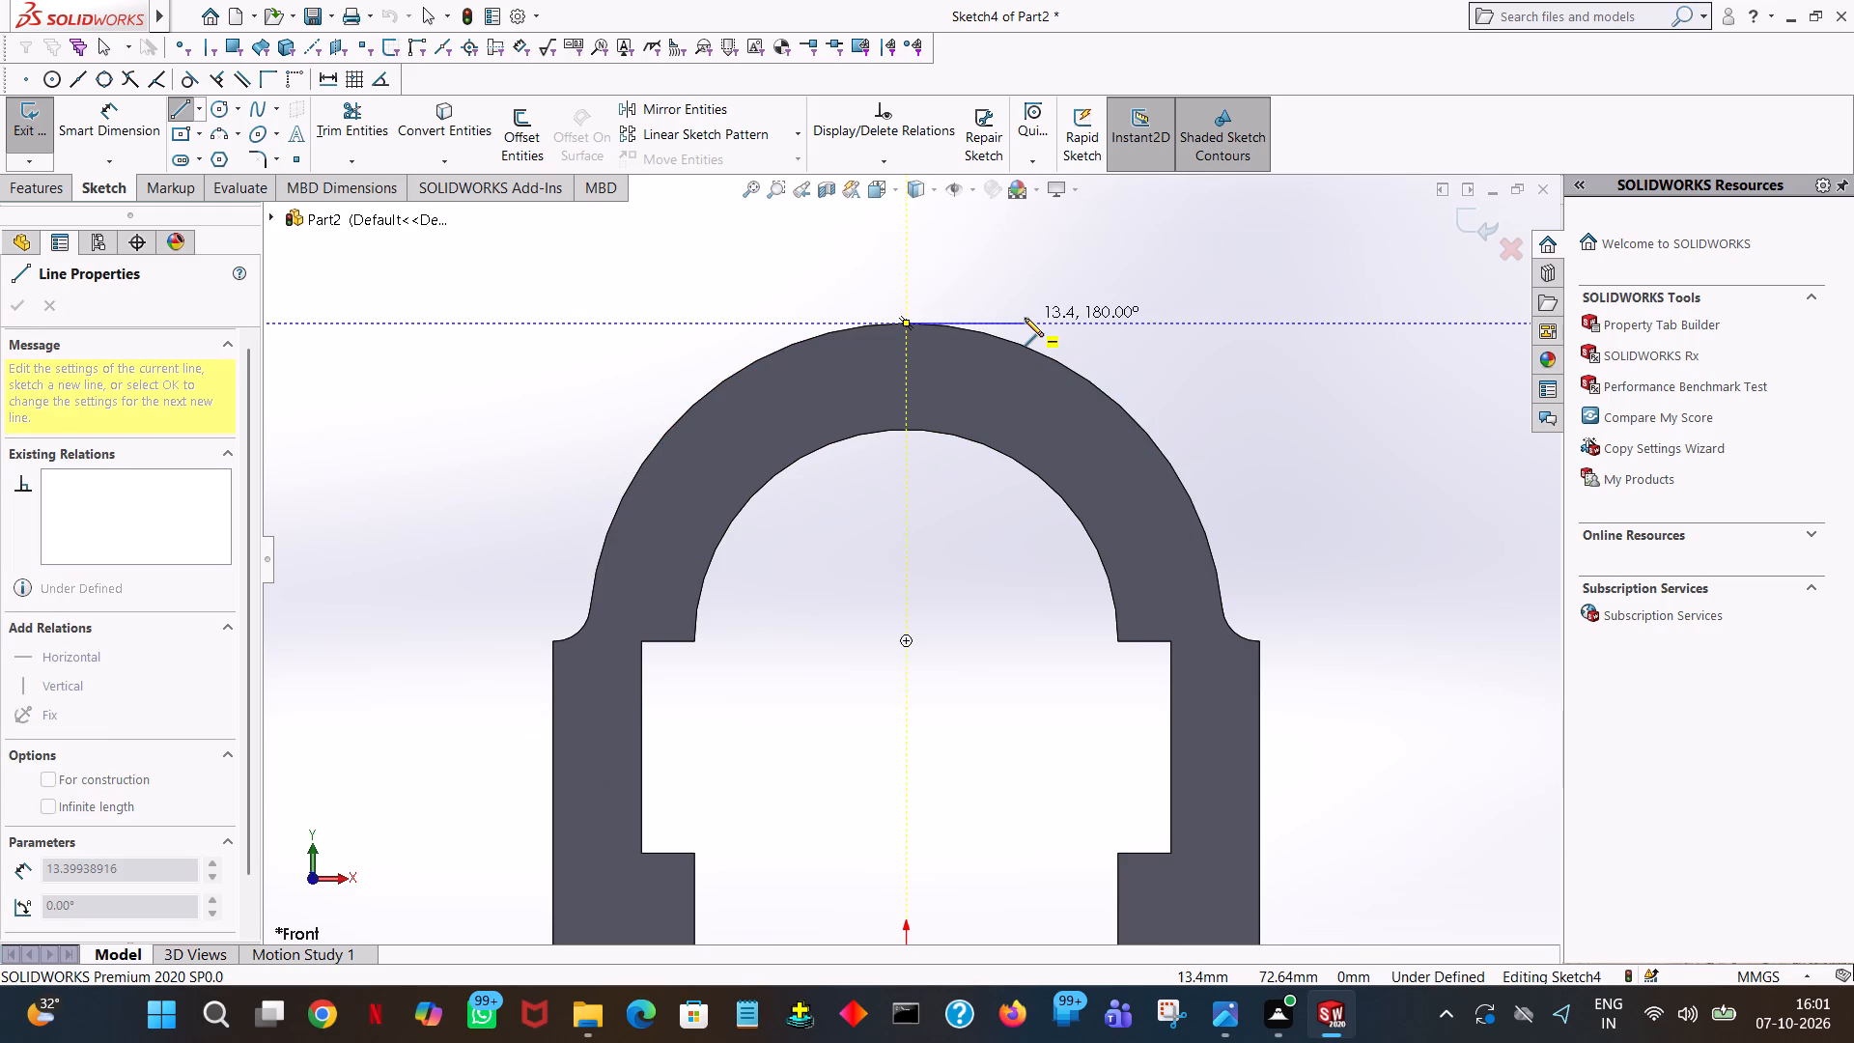
pyautogui.click(1025, 318)
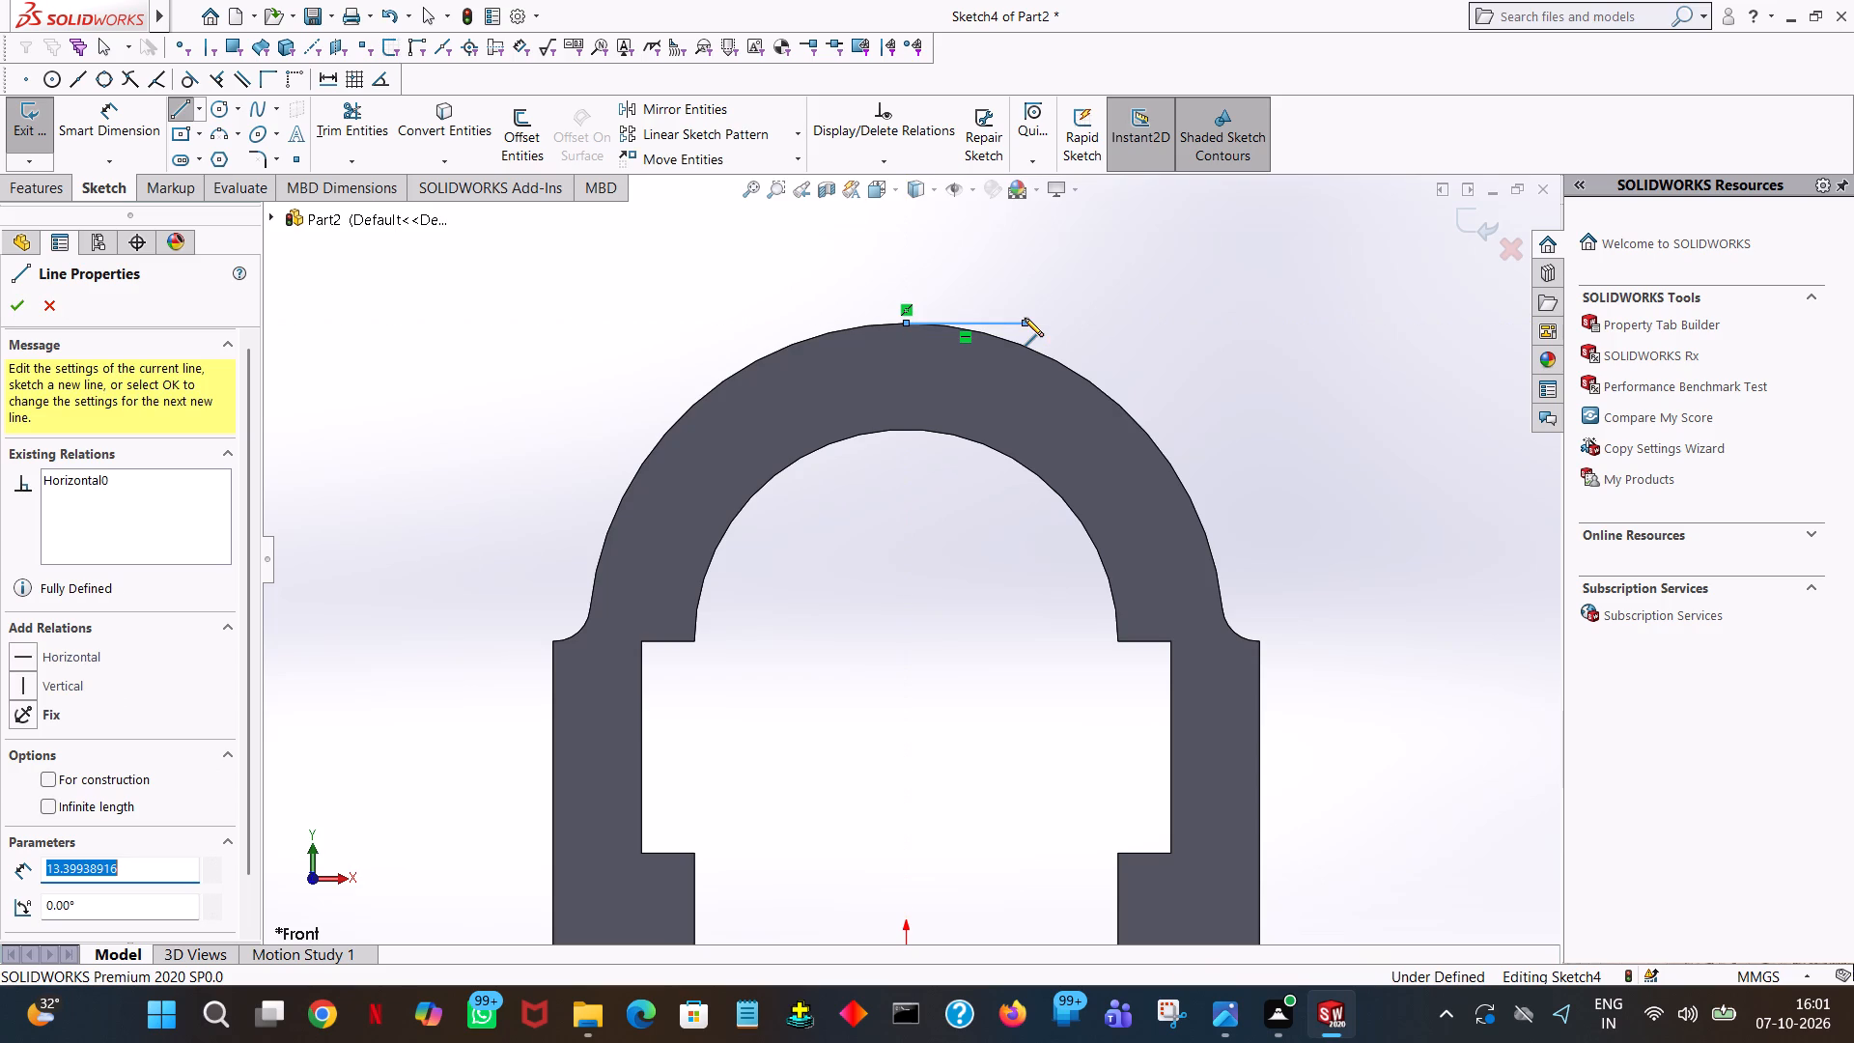
pyautogui.write('12')
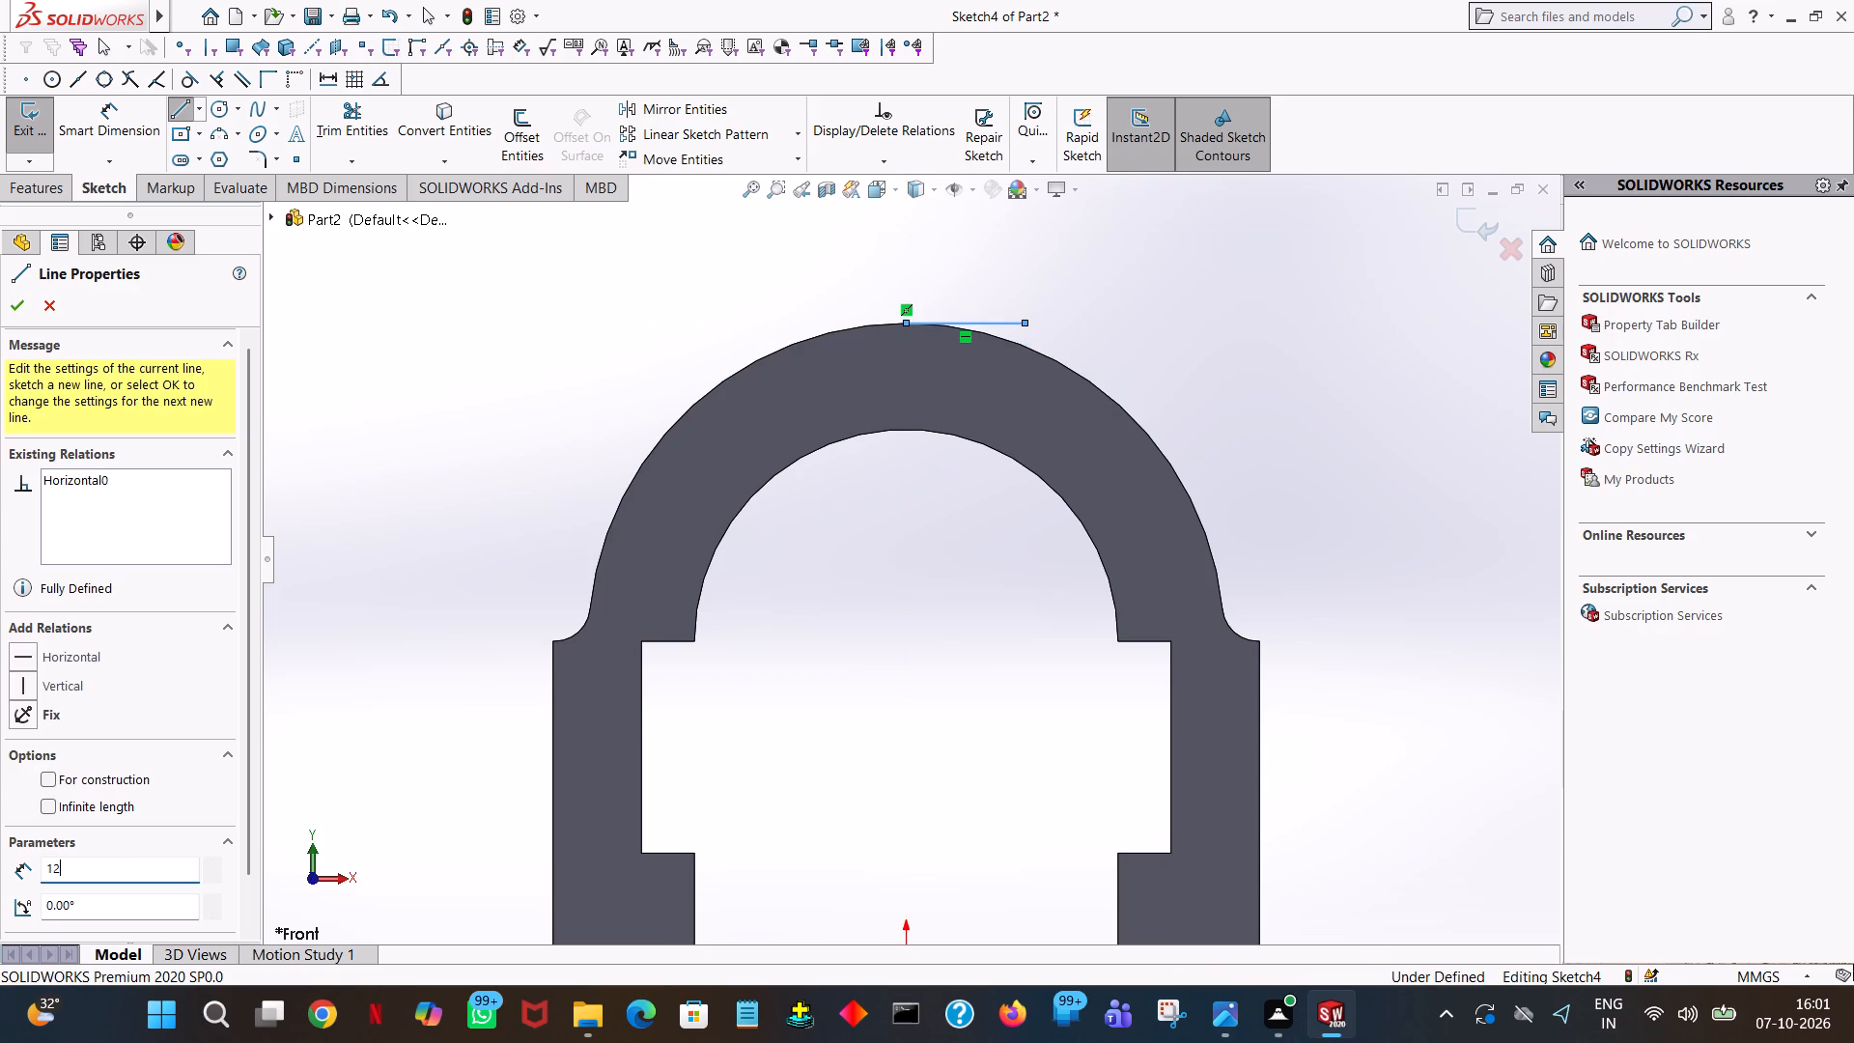
pyautogui.press('Return')
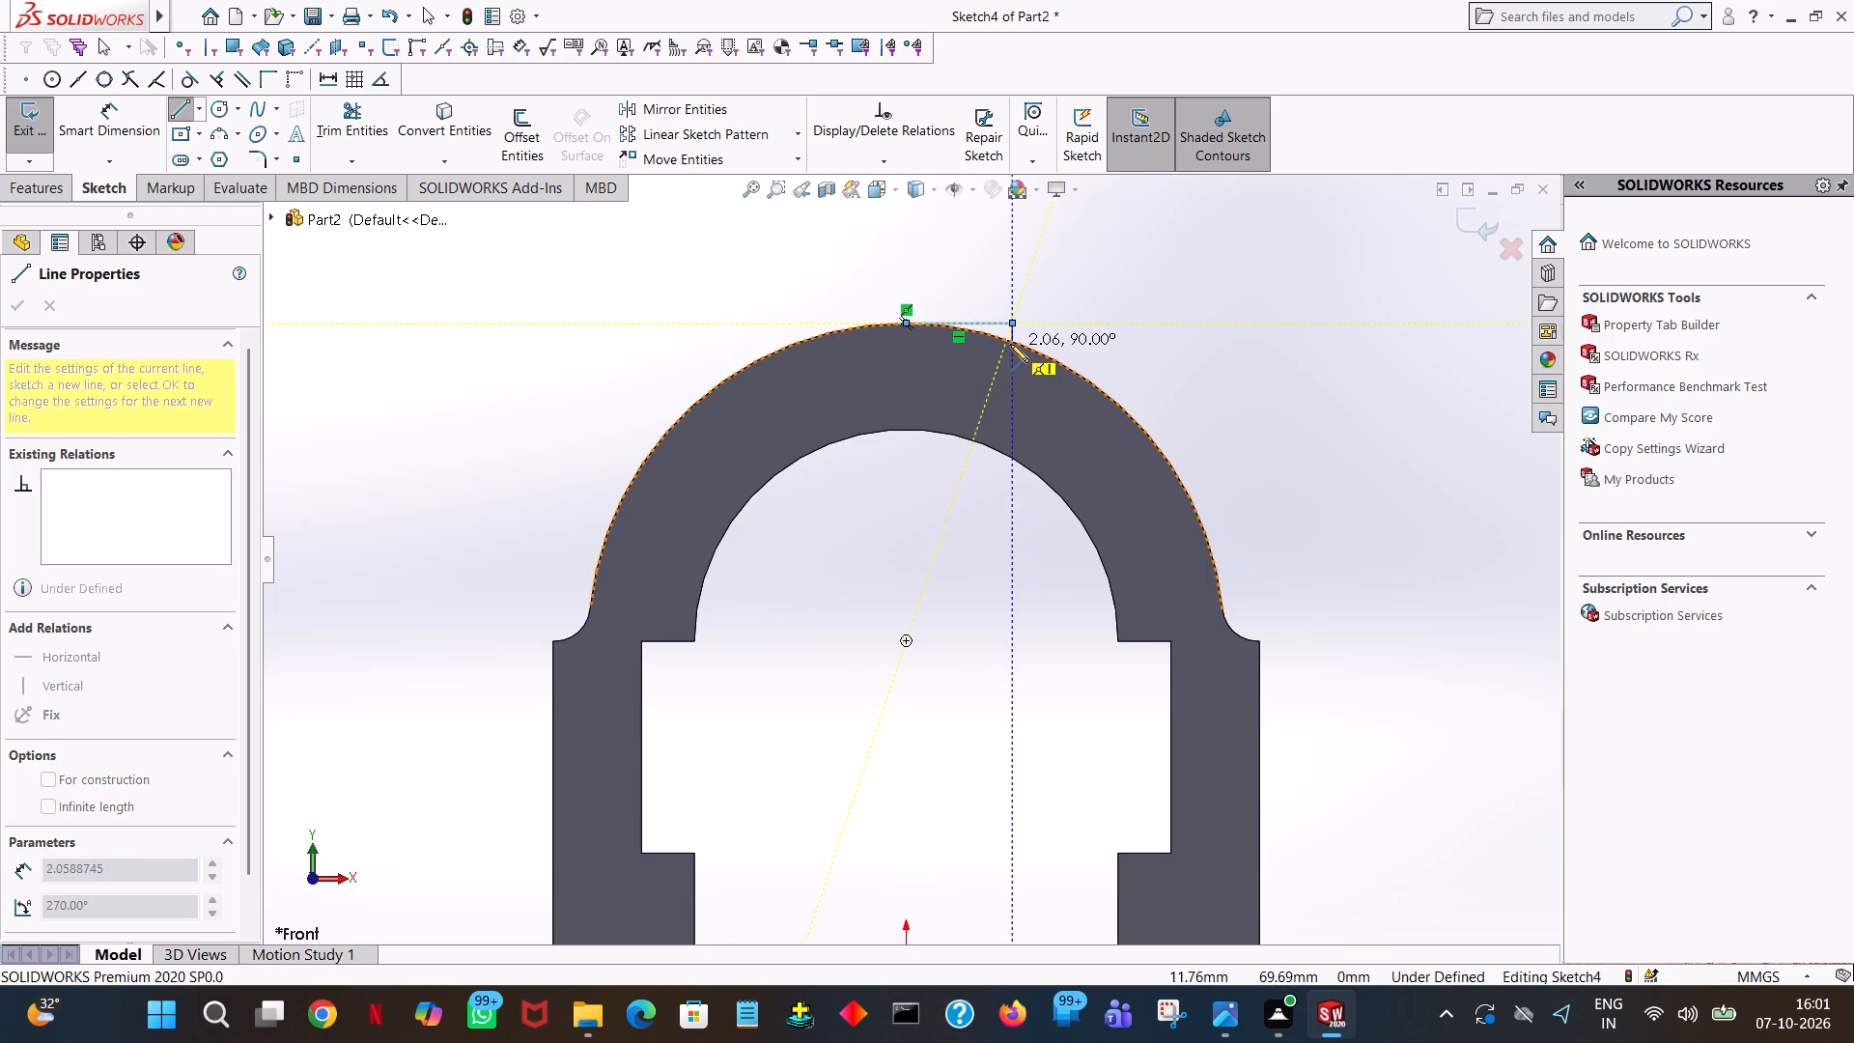
pyautogui.click(1010, 344)
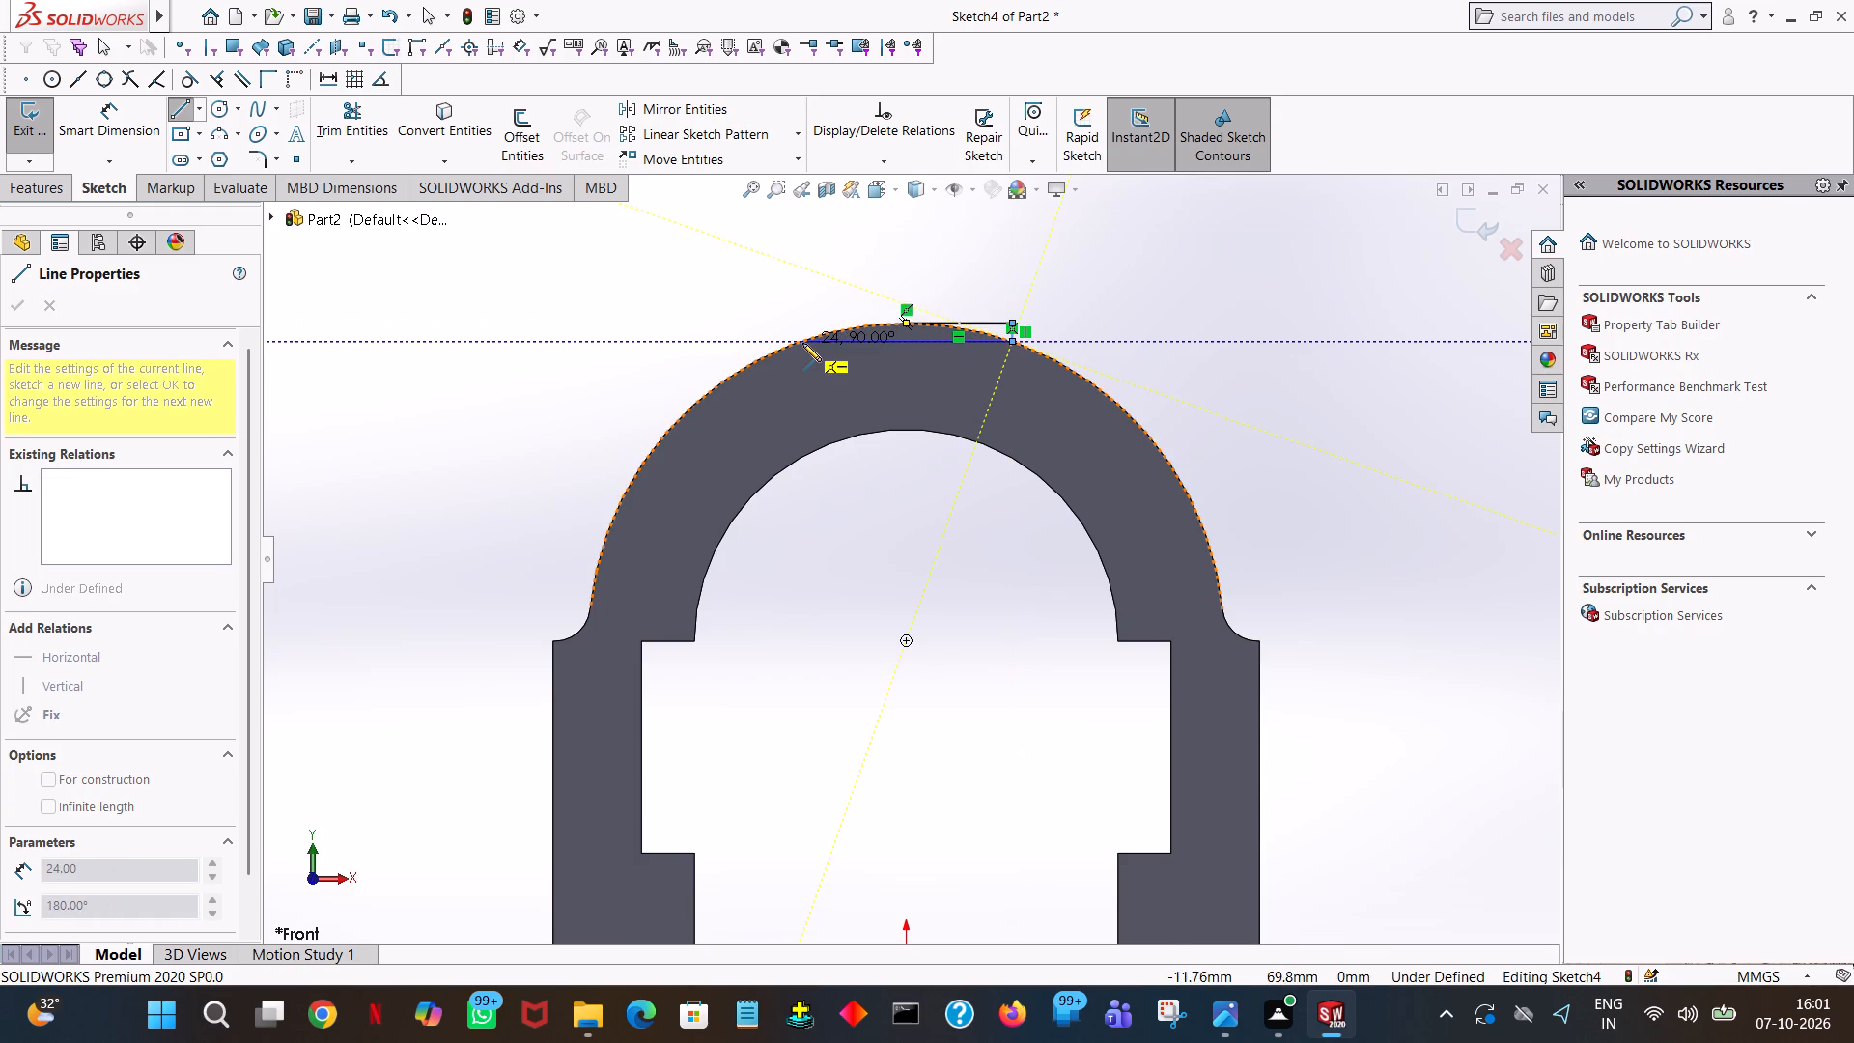
pyautogui.rightClick(875, 348)
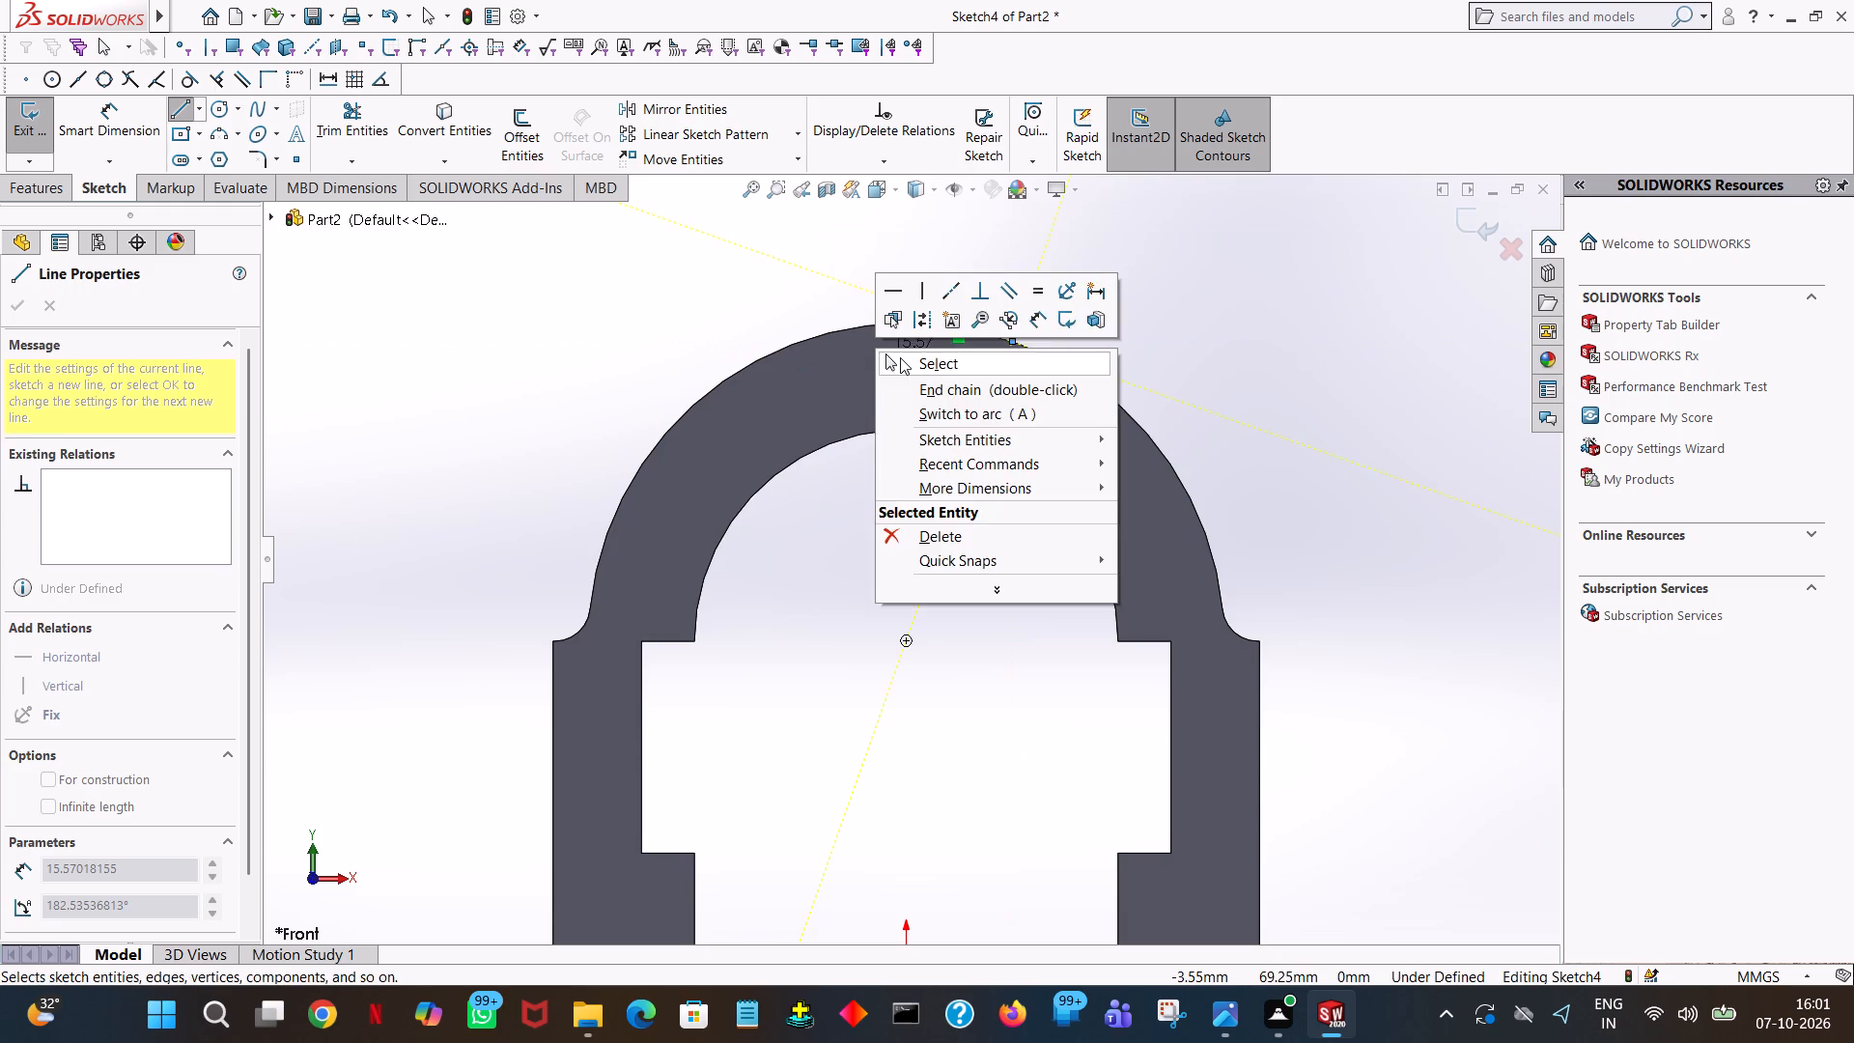
pyautogui.click(900, 357)
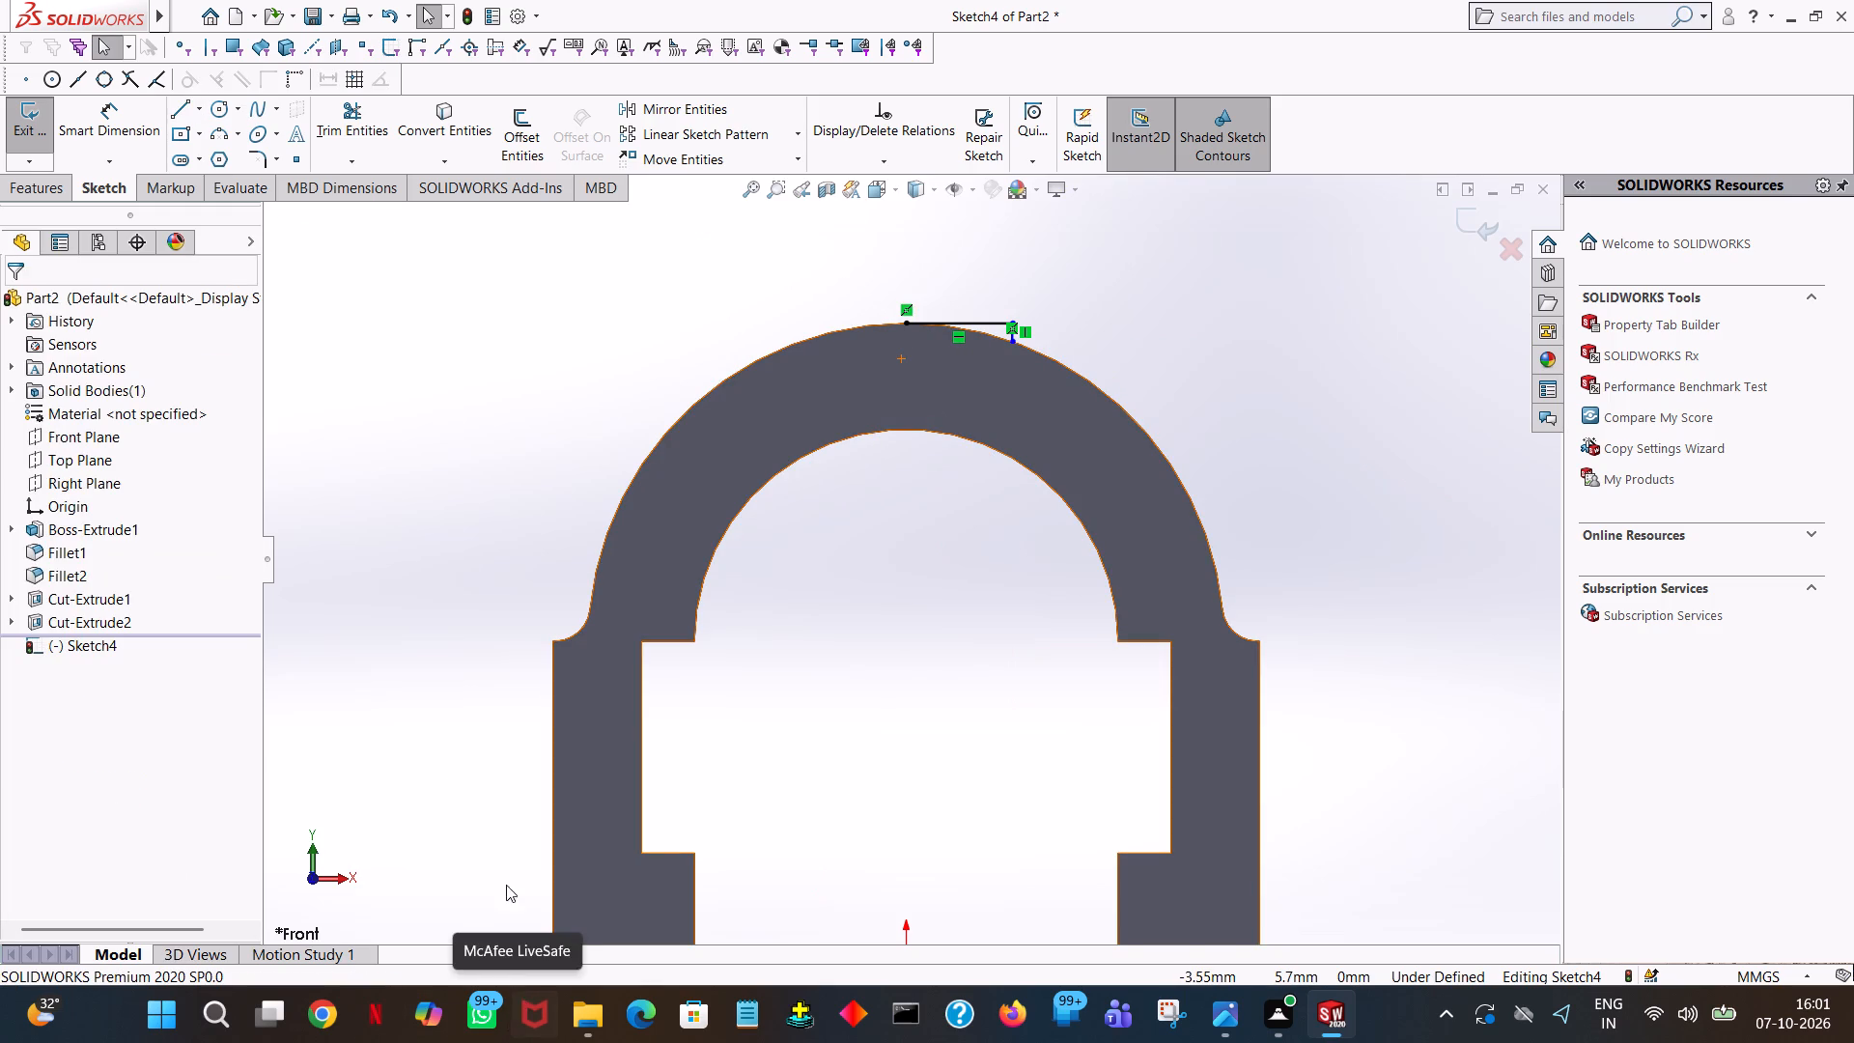
# Sketch a 12 mm horizontal line leftward from the arch's top point, with a vertical line about 2 mm long down to the outer arc.
pyautogui.click(180, 111)
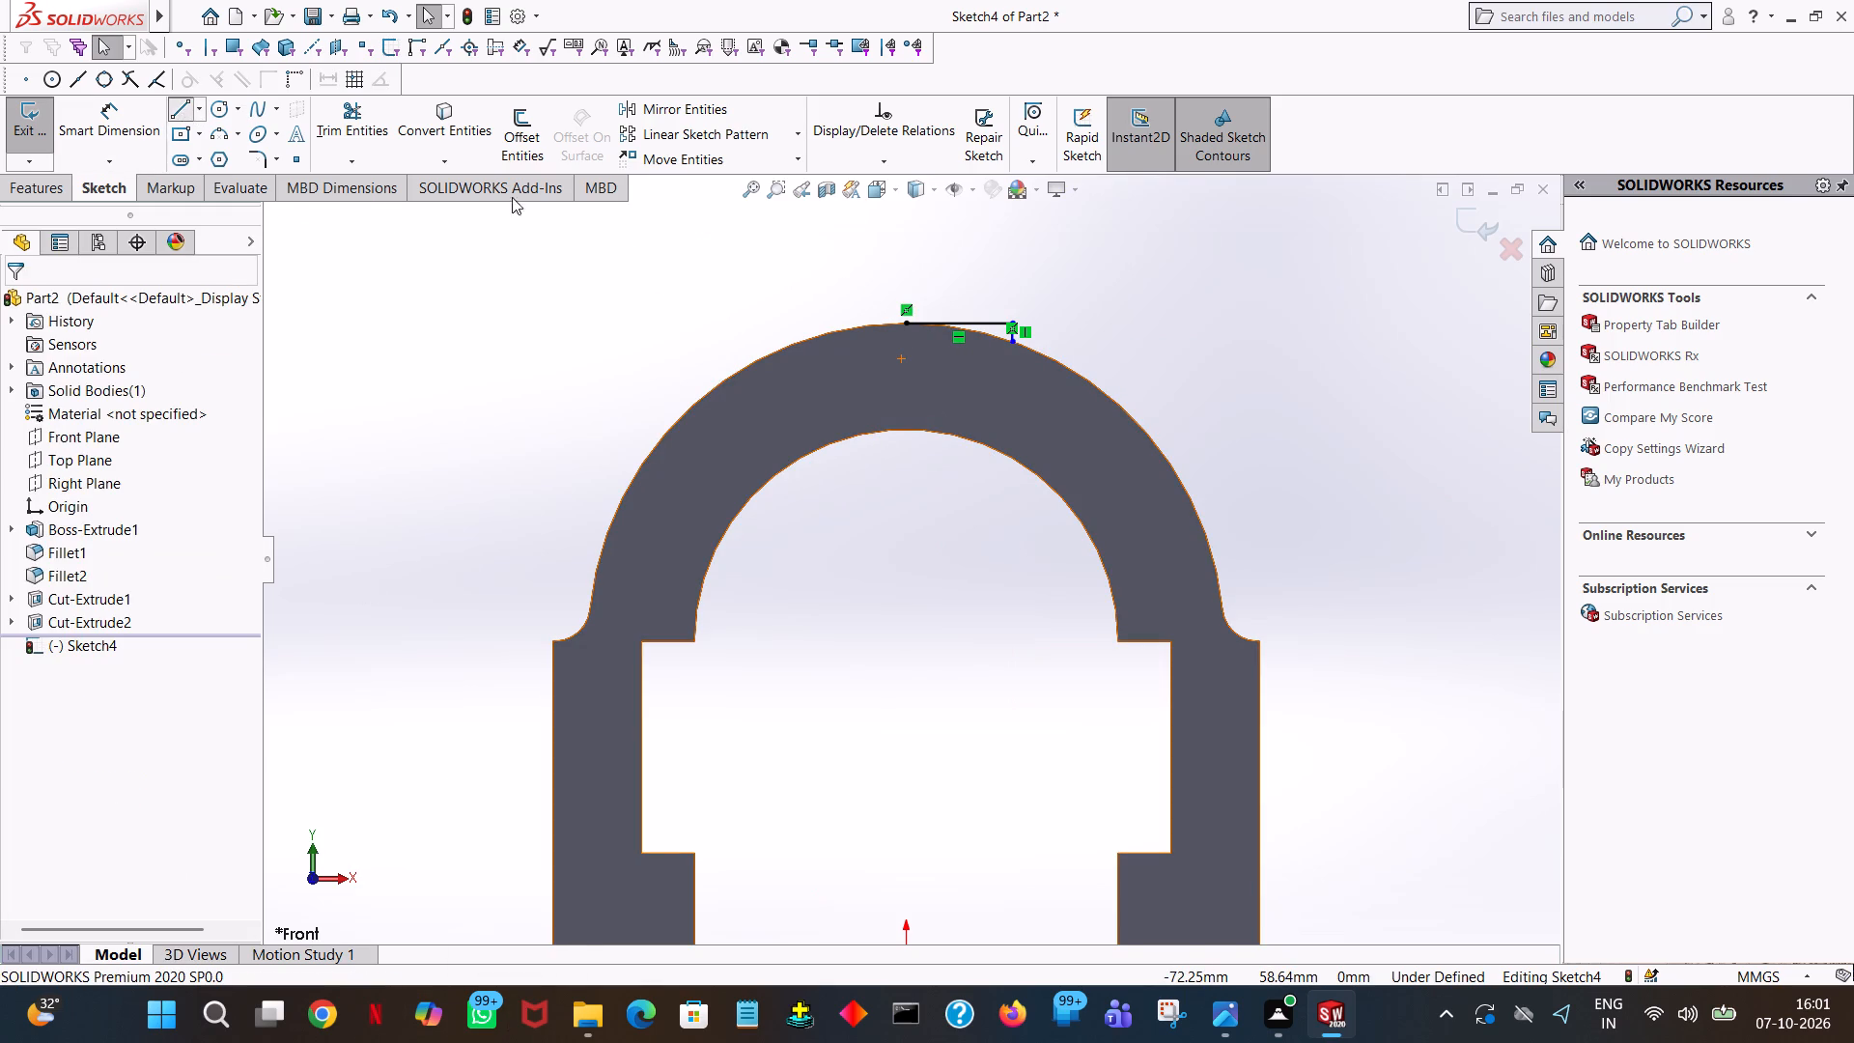
pyautogui.click(902, 322)
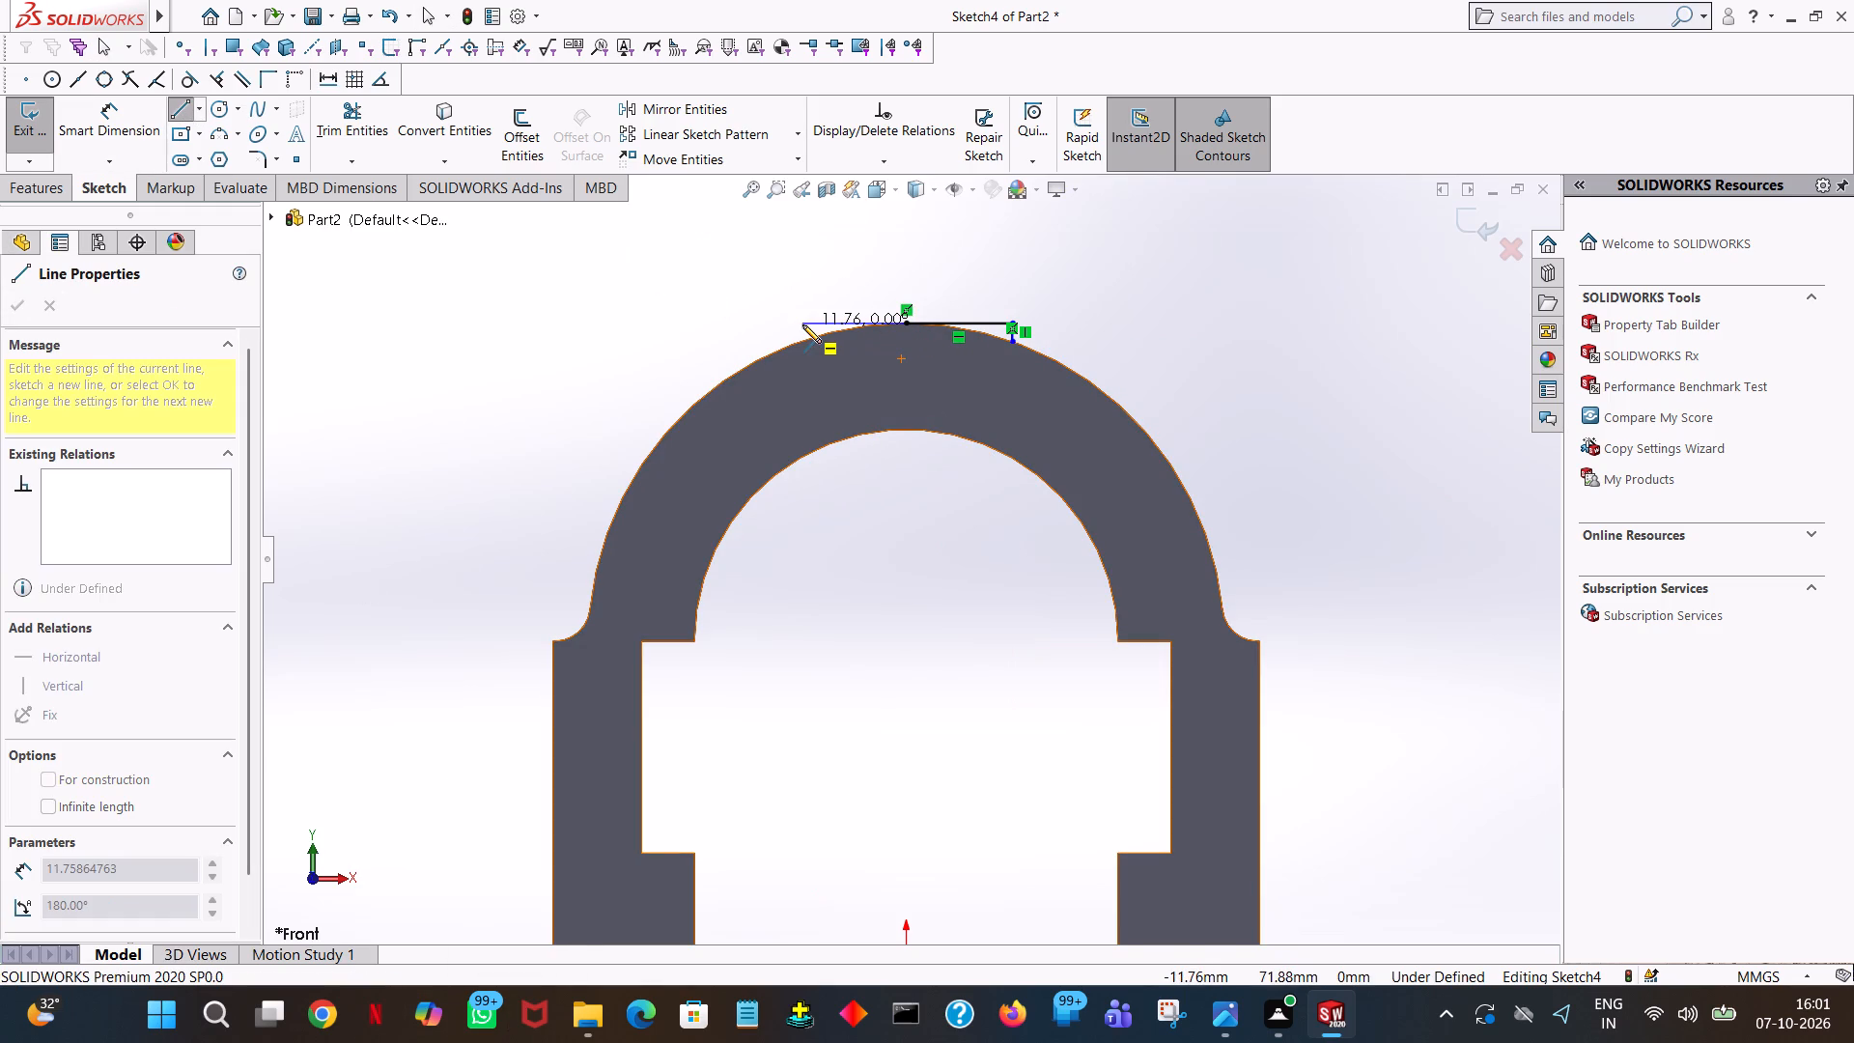
pyautogui.click(777, 326)
pyautogui.write('12')
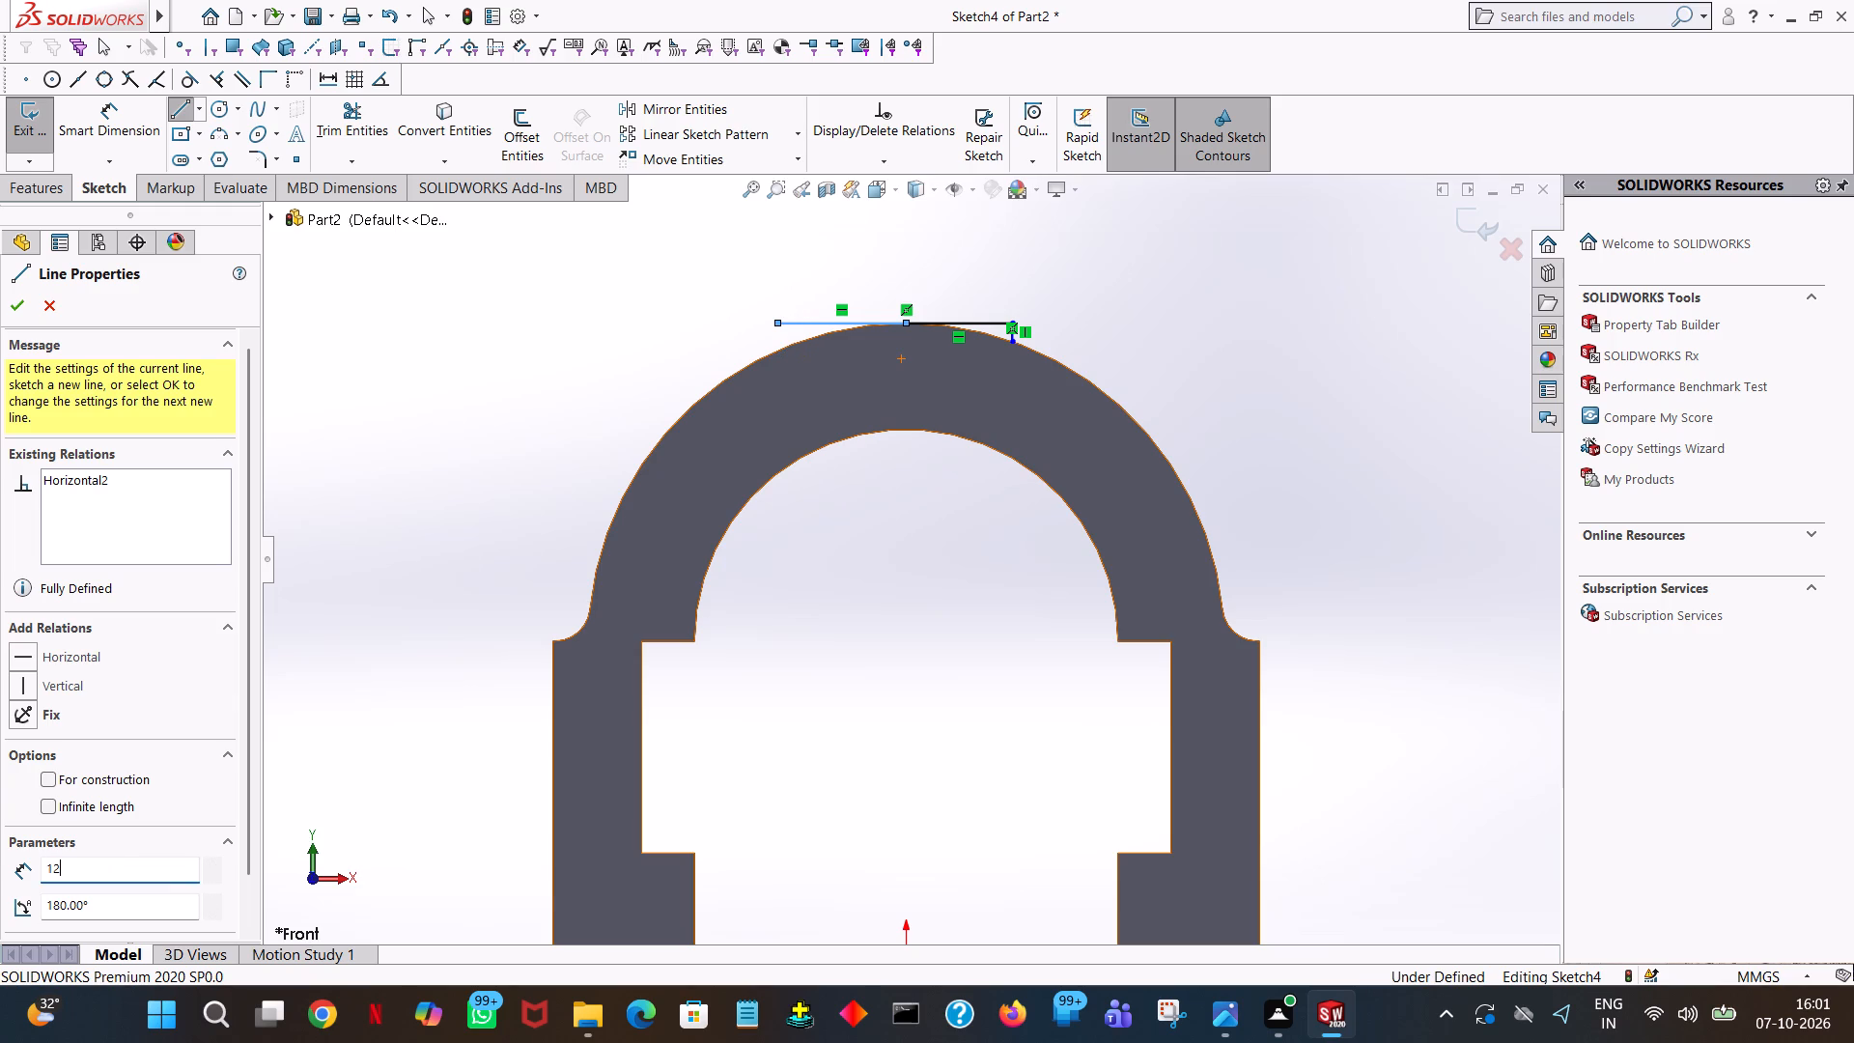
pyautogui.press('Return')
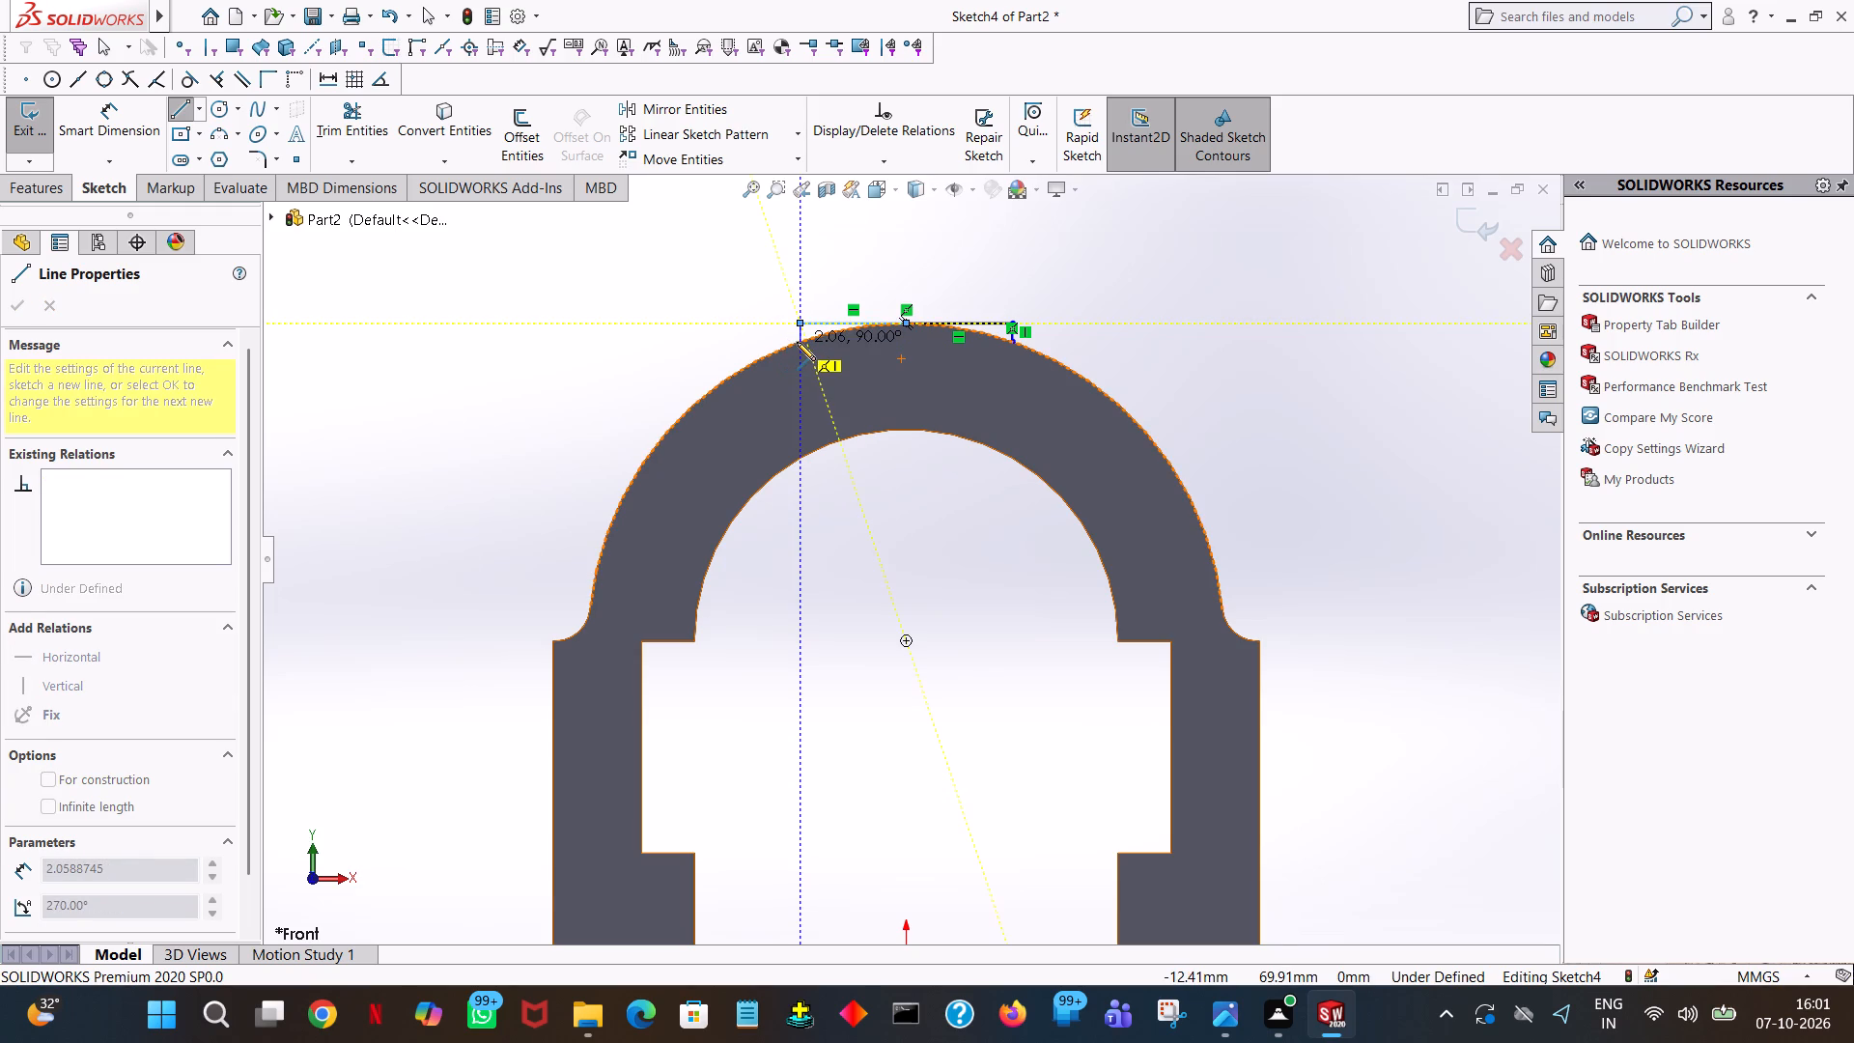
pyautogui.click(797, 342)
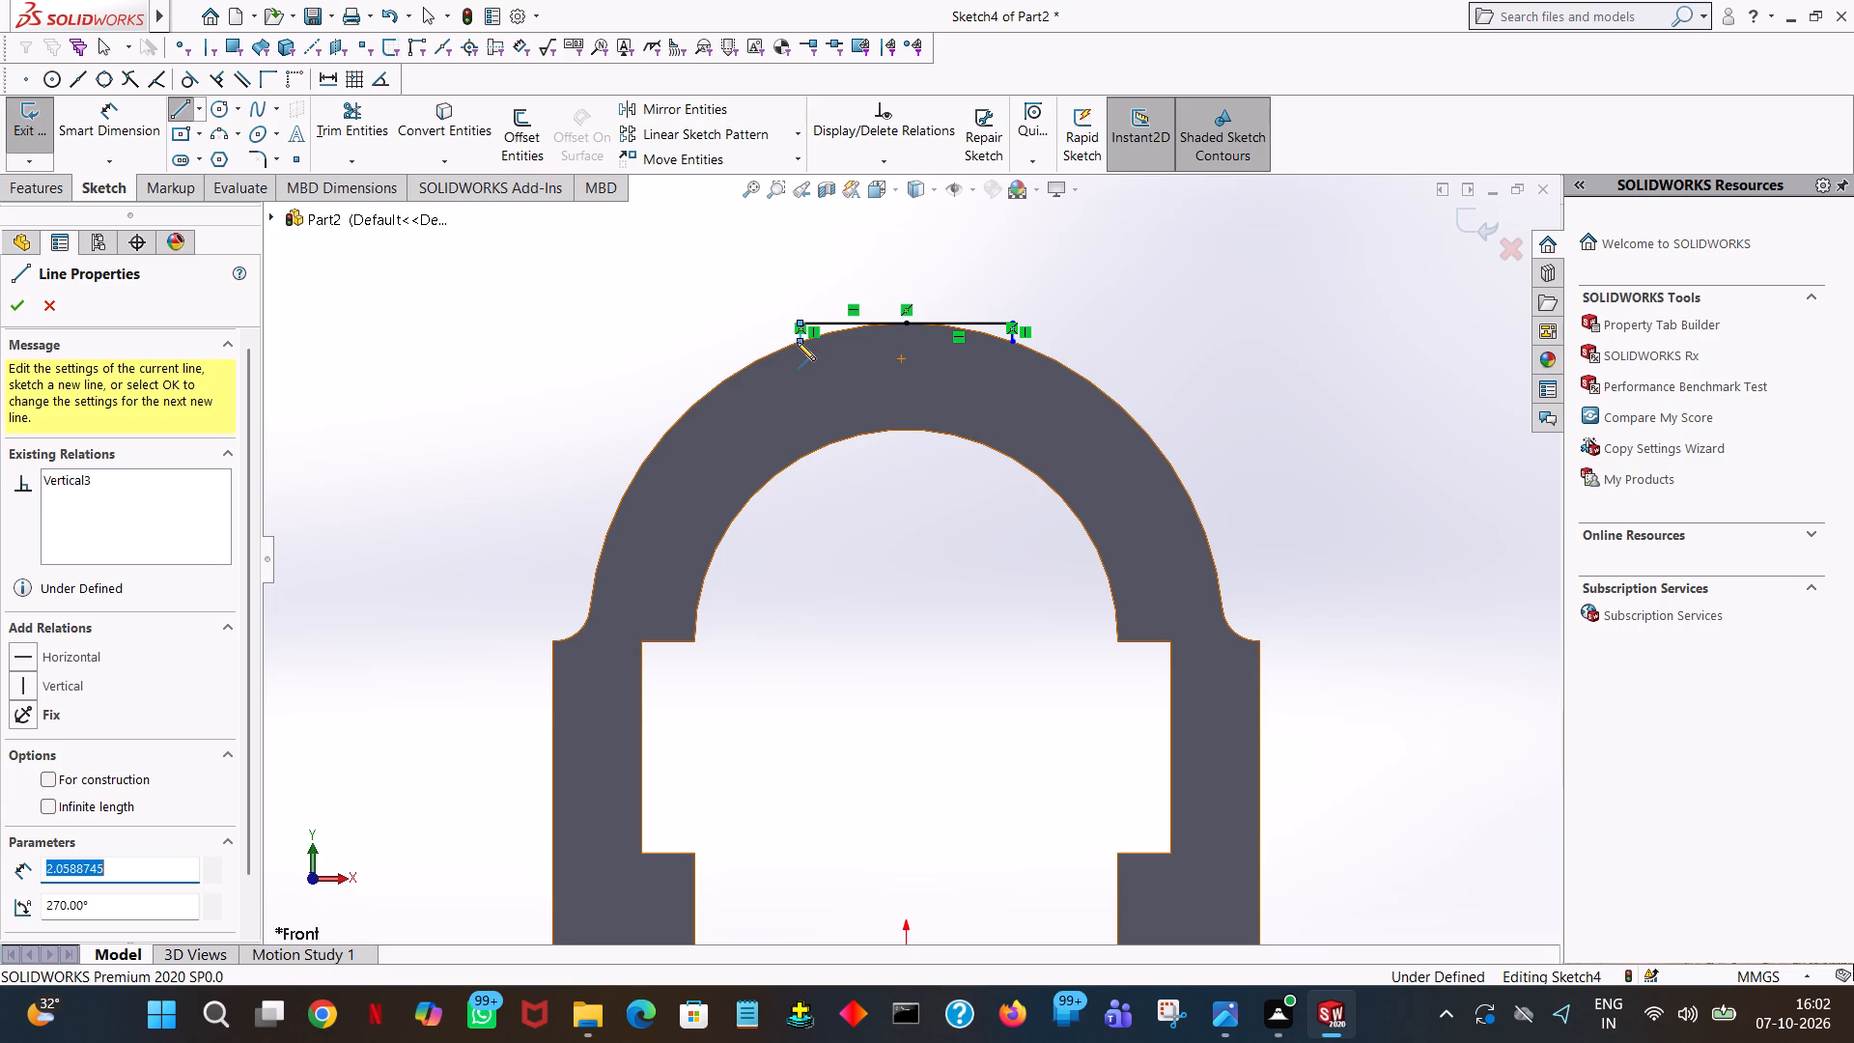
pyautogui.rightClick(797, 342)
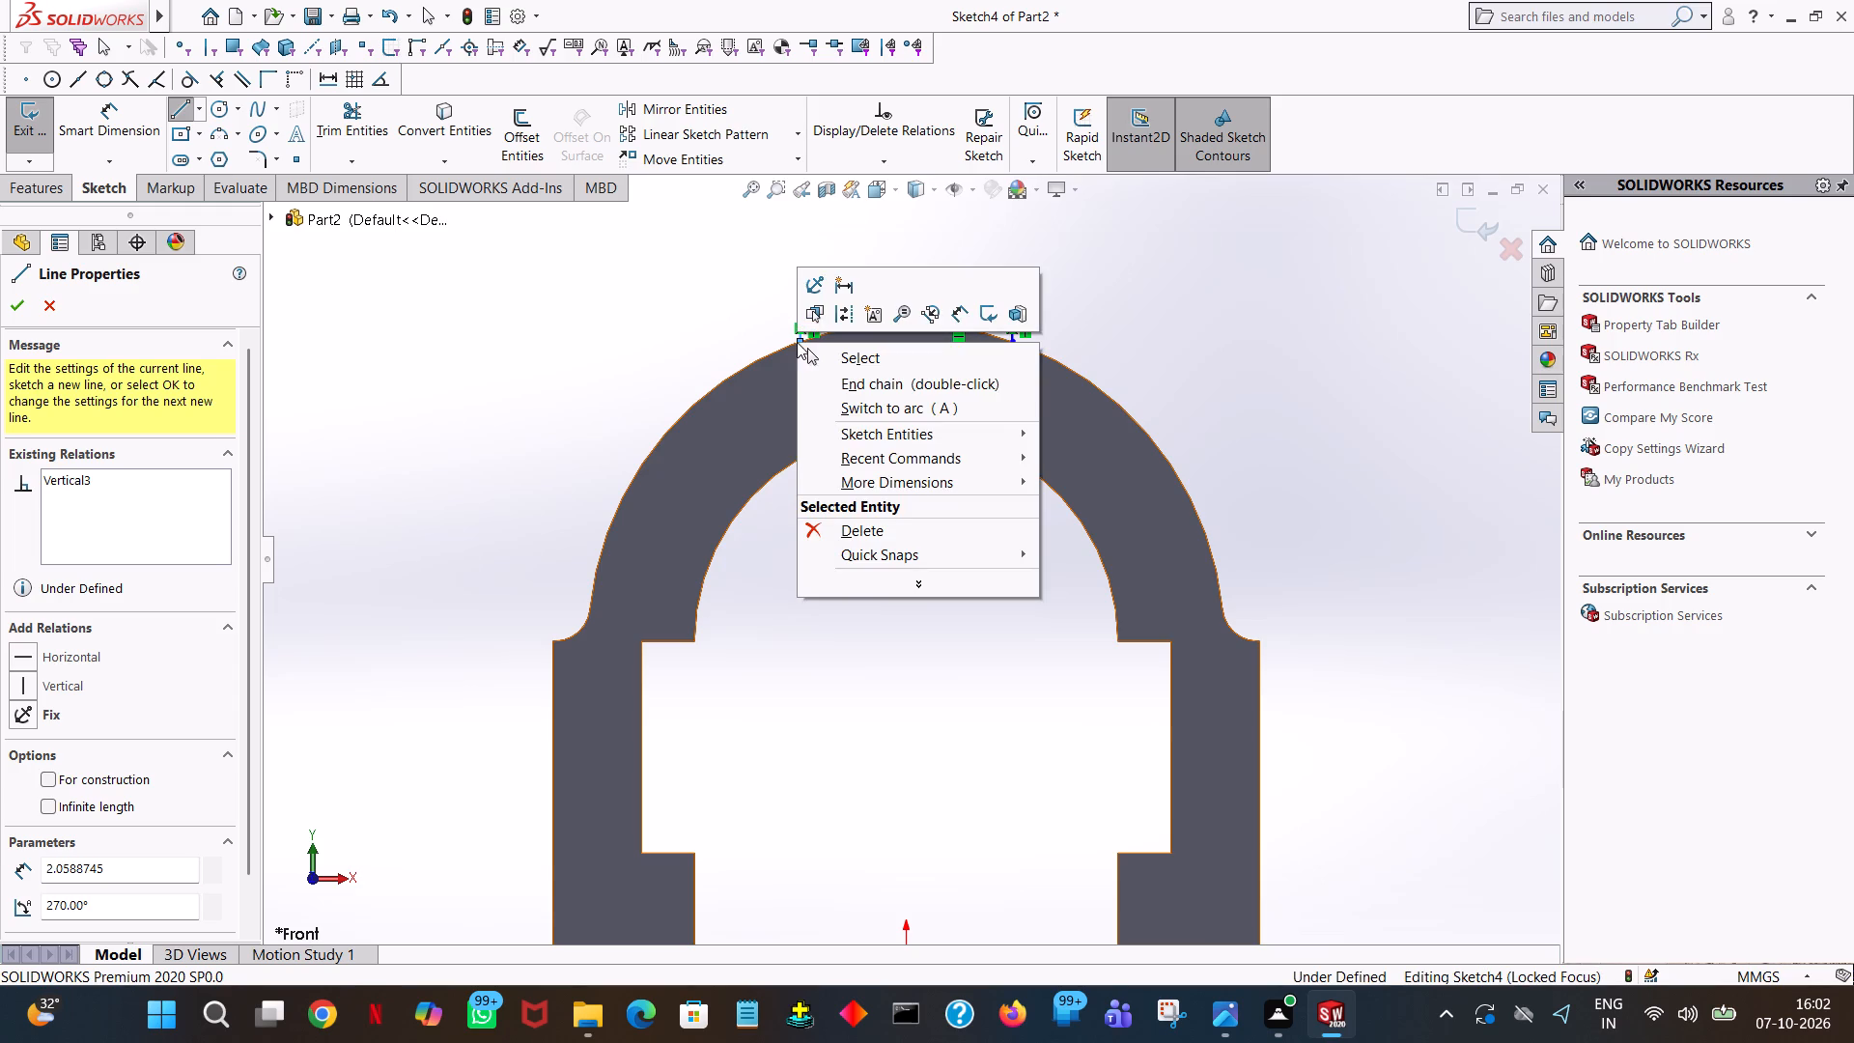
pyautogui.click(811, 347)
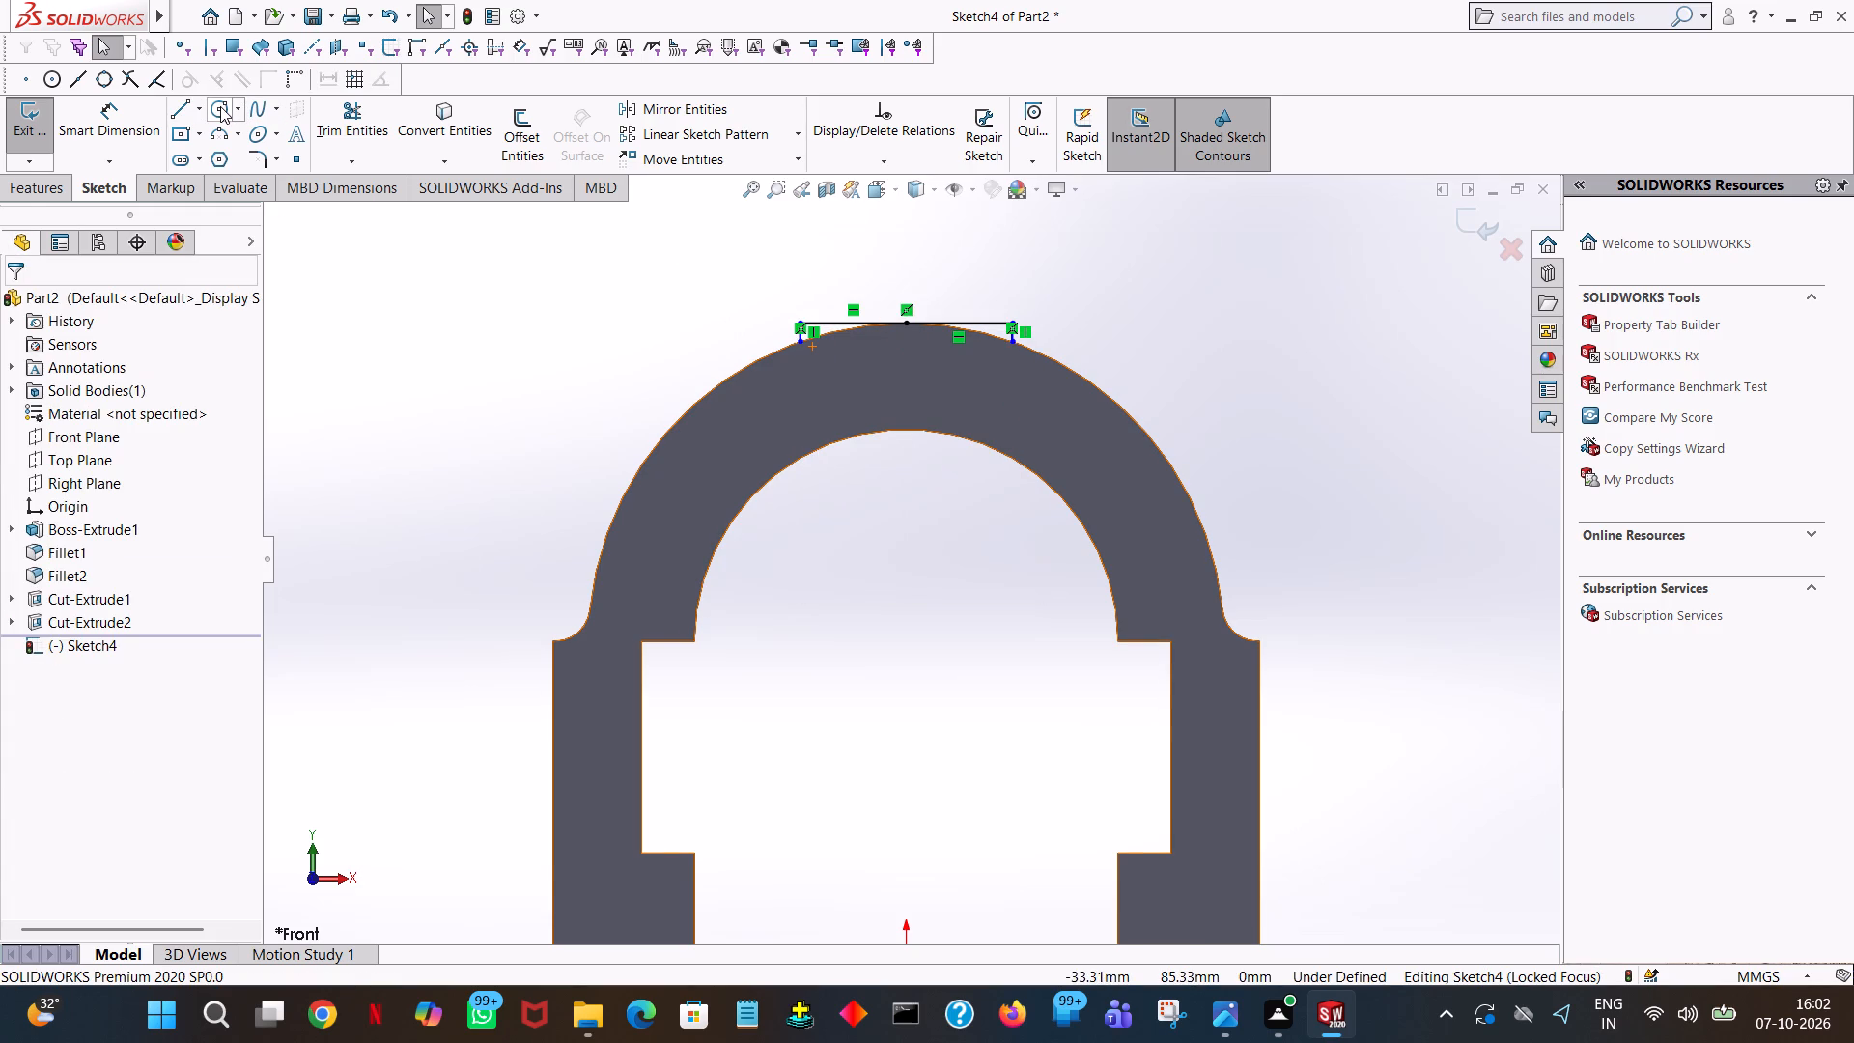
# Sketch a circle of 36 mm radius from the arch's center, coinciding with its outer edge.
pyautogui.click(220, 106)
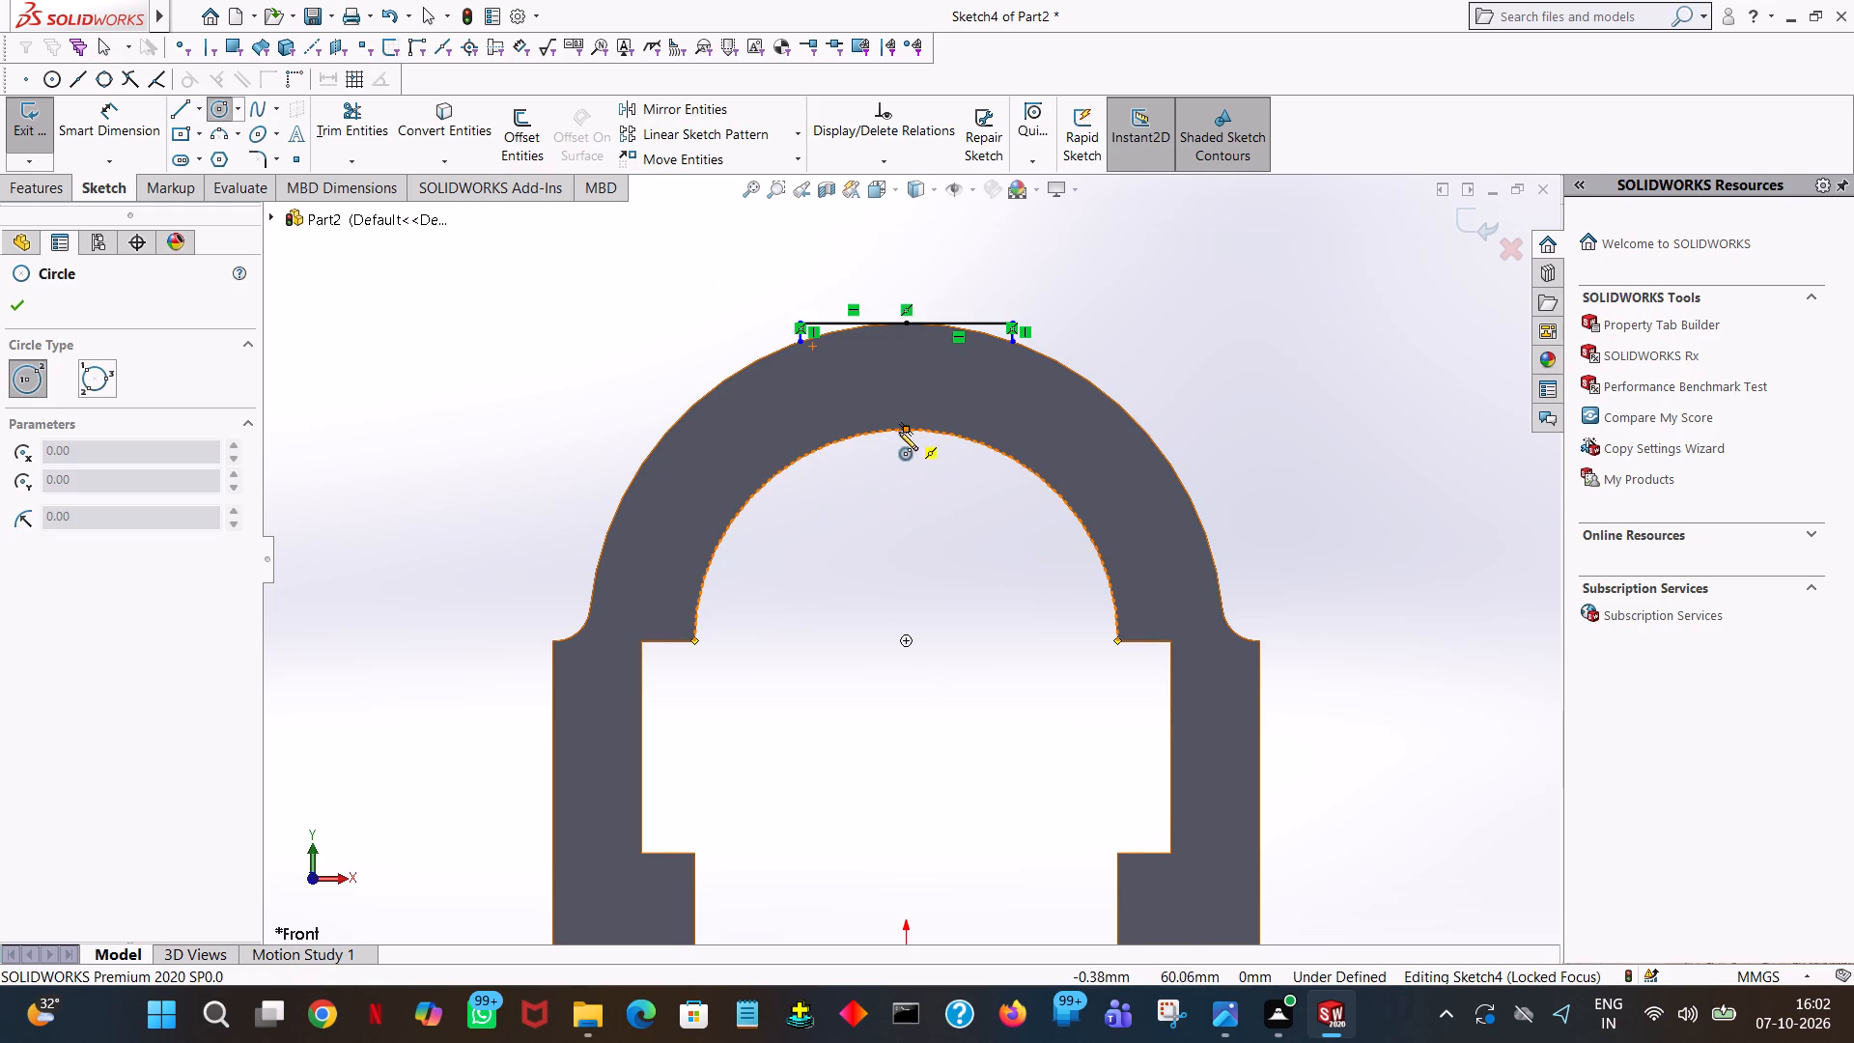
pyautogui.click(905, 640)
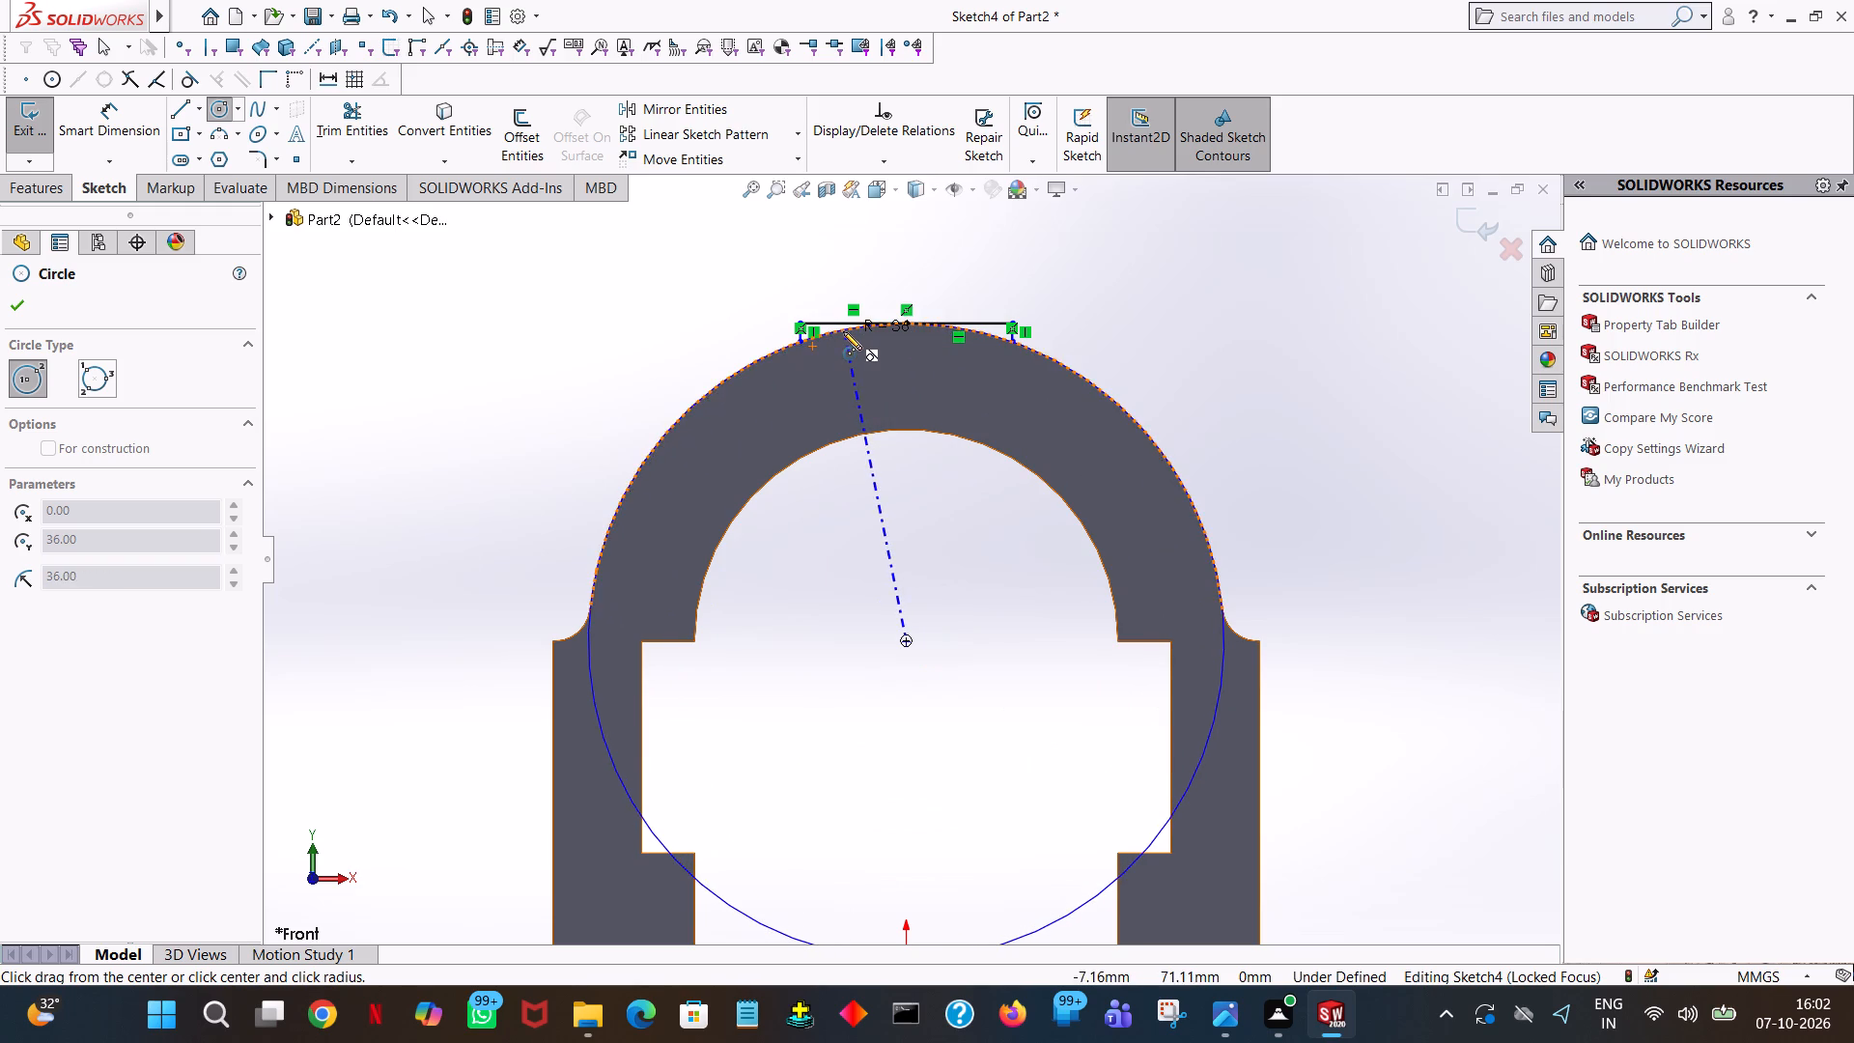
pyautogui.click(843, 331)
pyautogui.rightClick(843, 331)
pyautogui.click(890, 352)
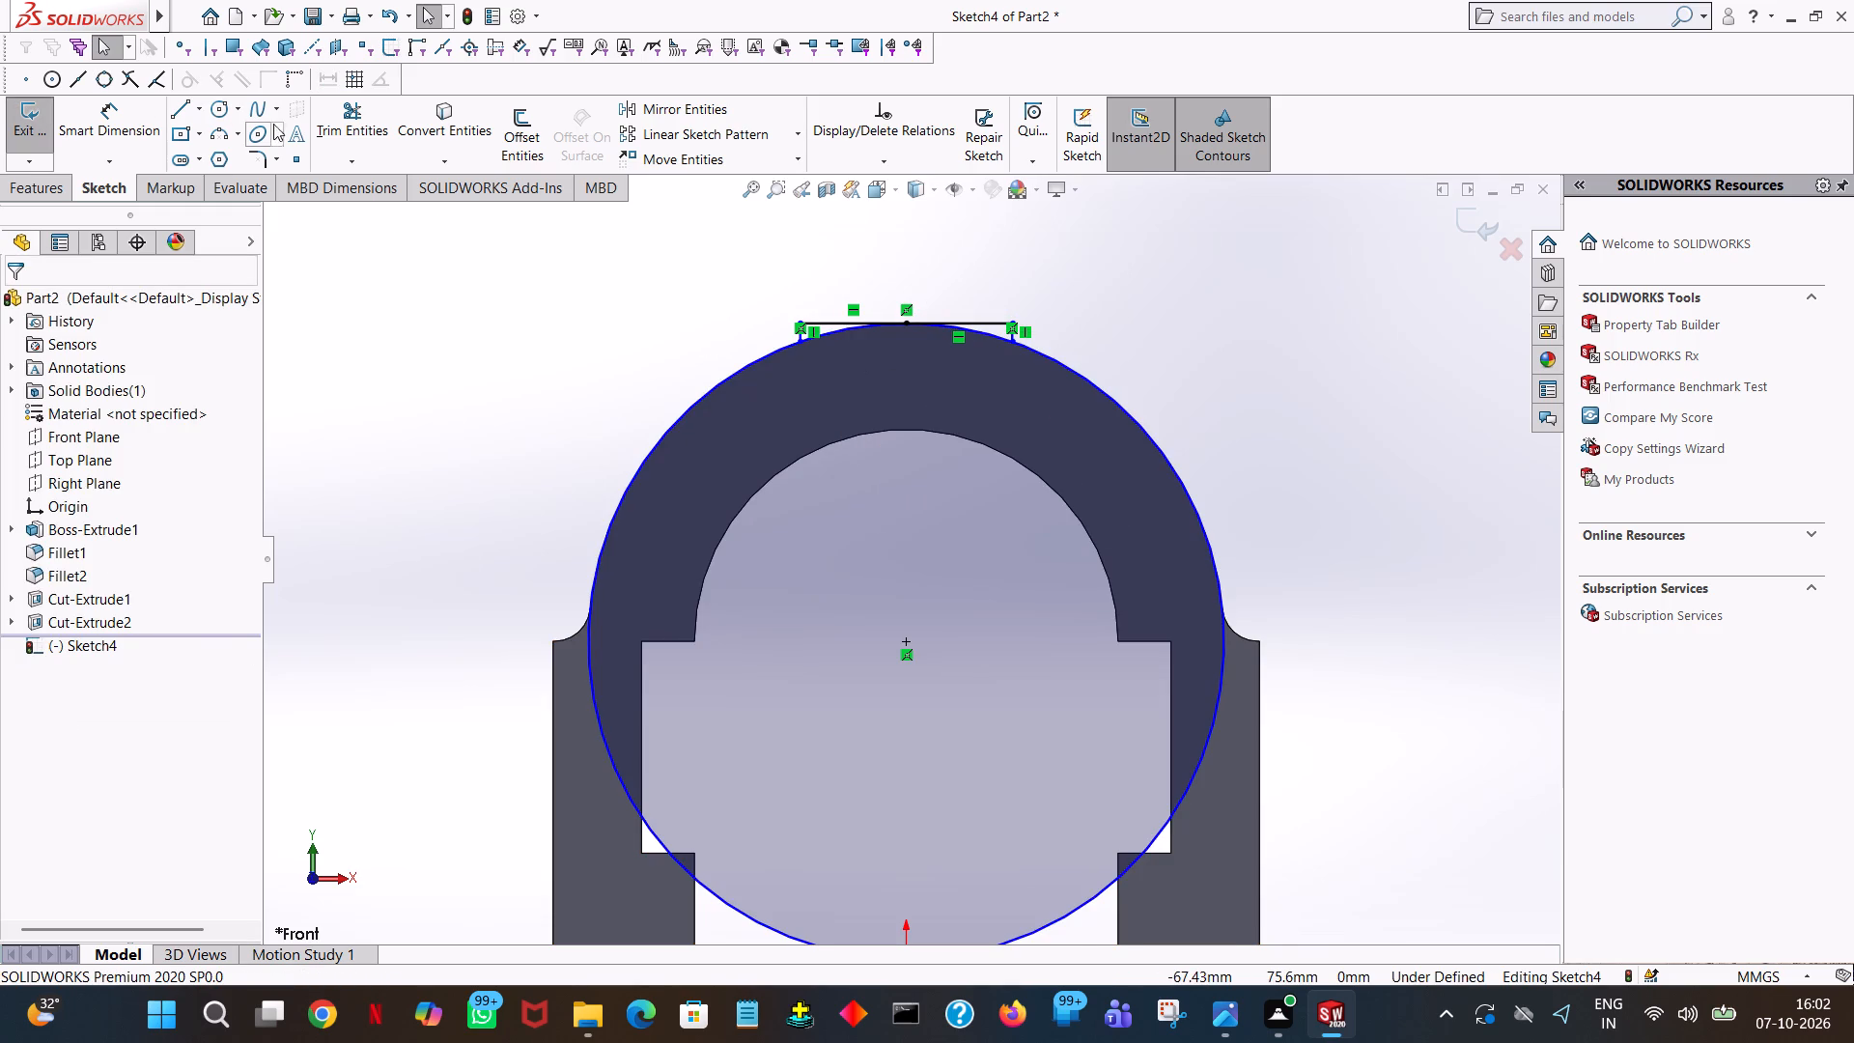
# Trim away the large lower part of the circle, keeping only the arc between the two short vertical lines.
pyautogui.click(335, 119)
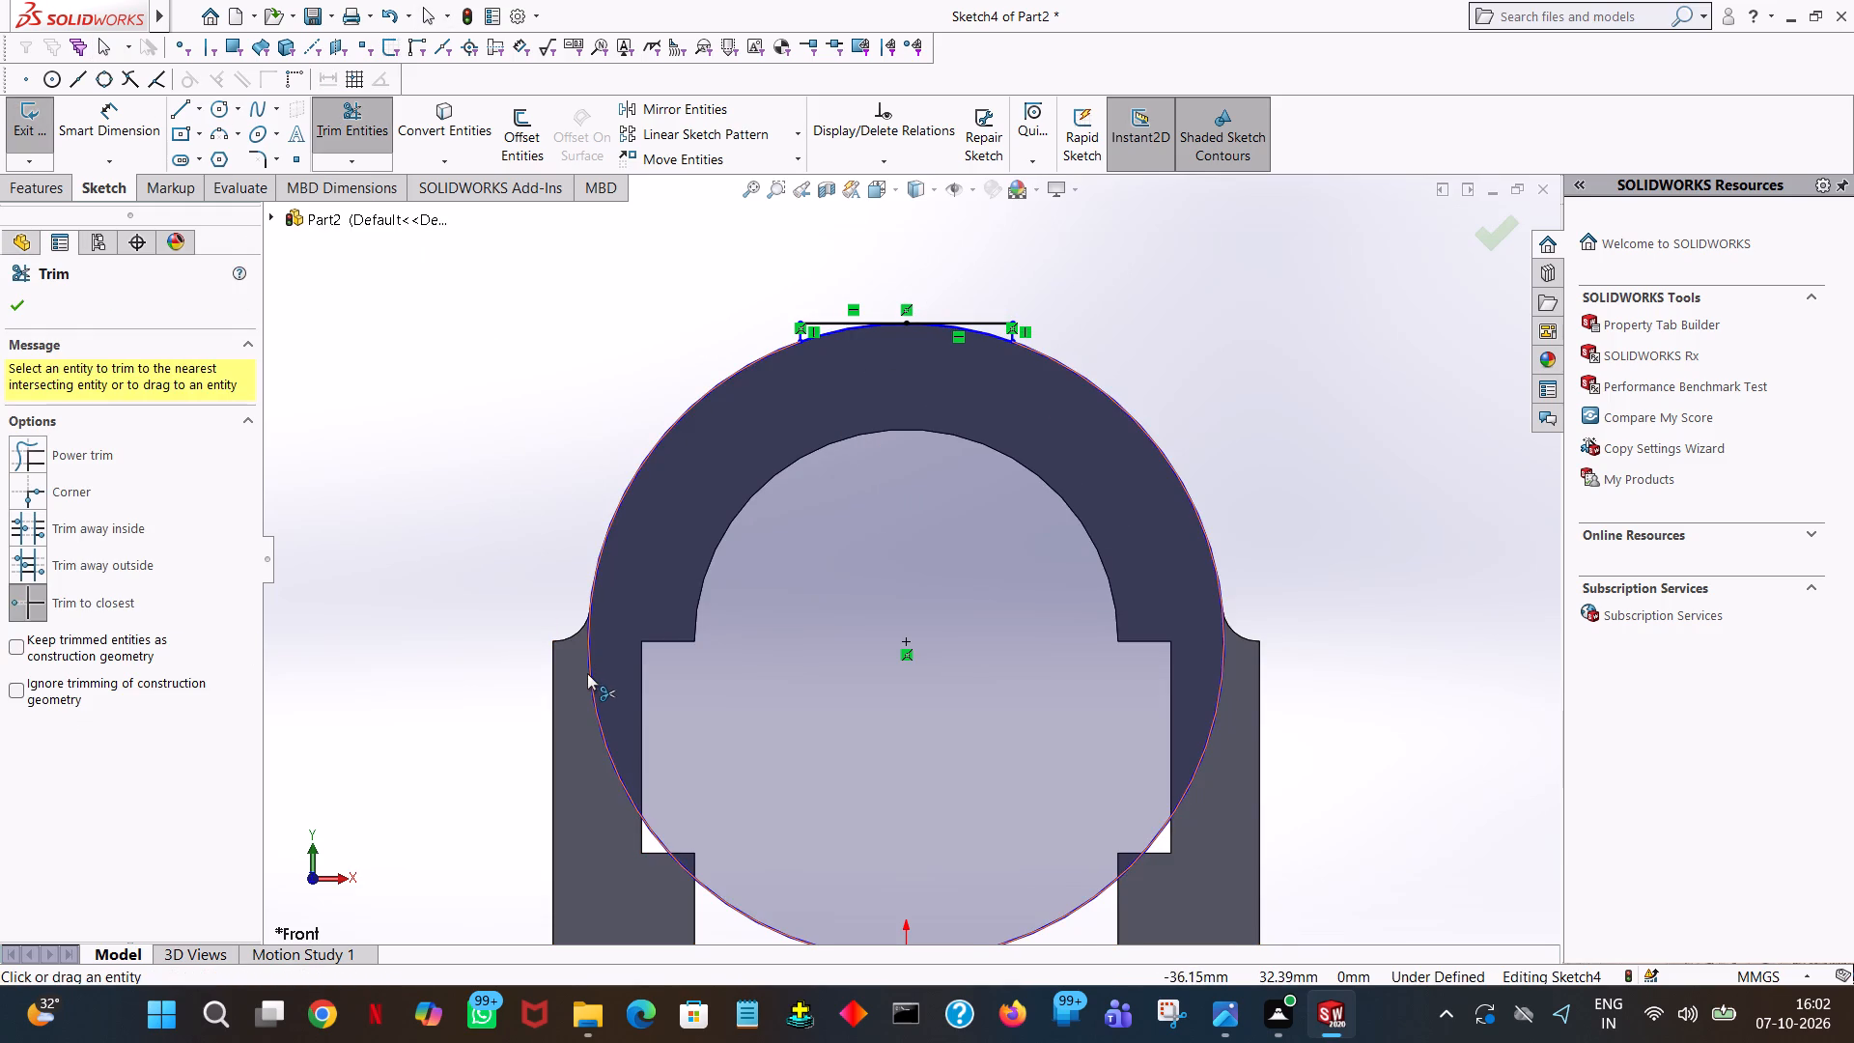
pyautogui.click(589, 674)
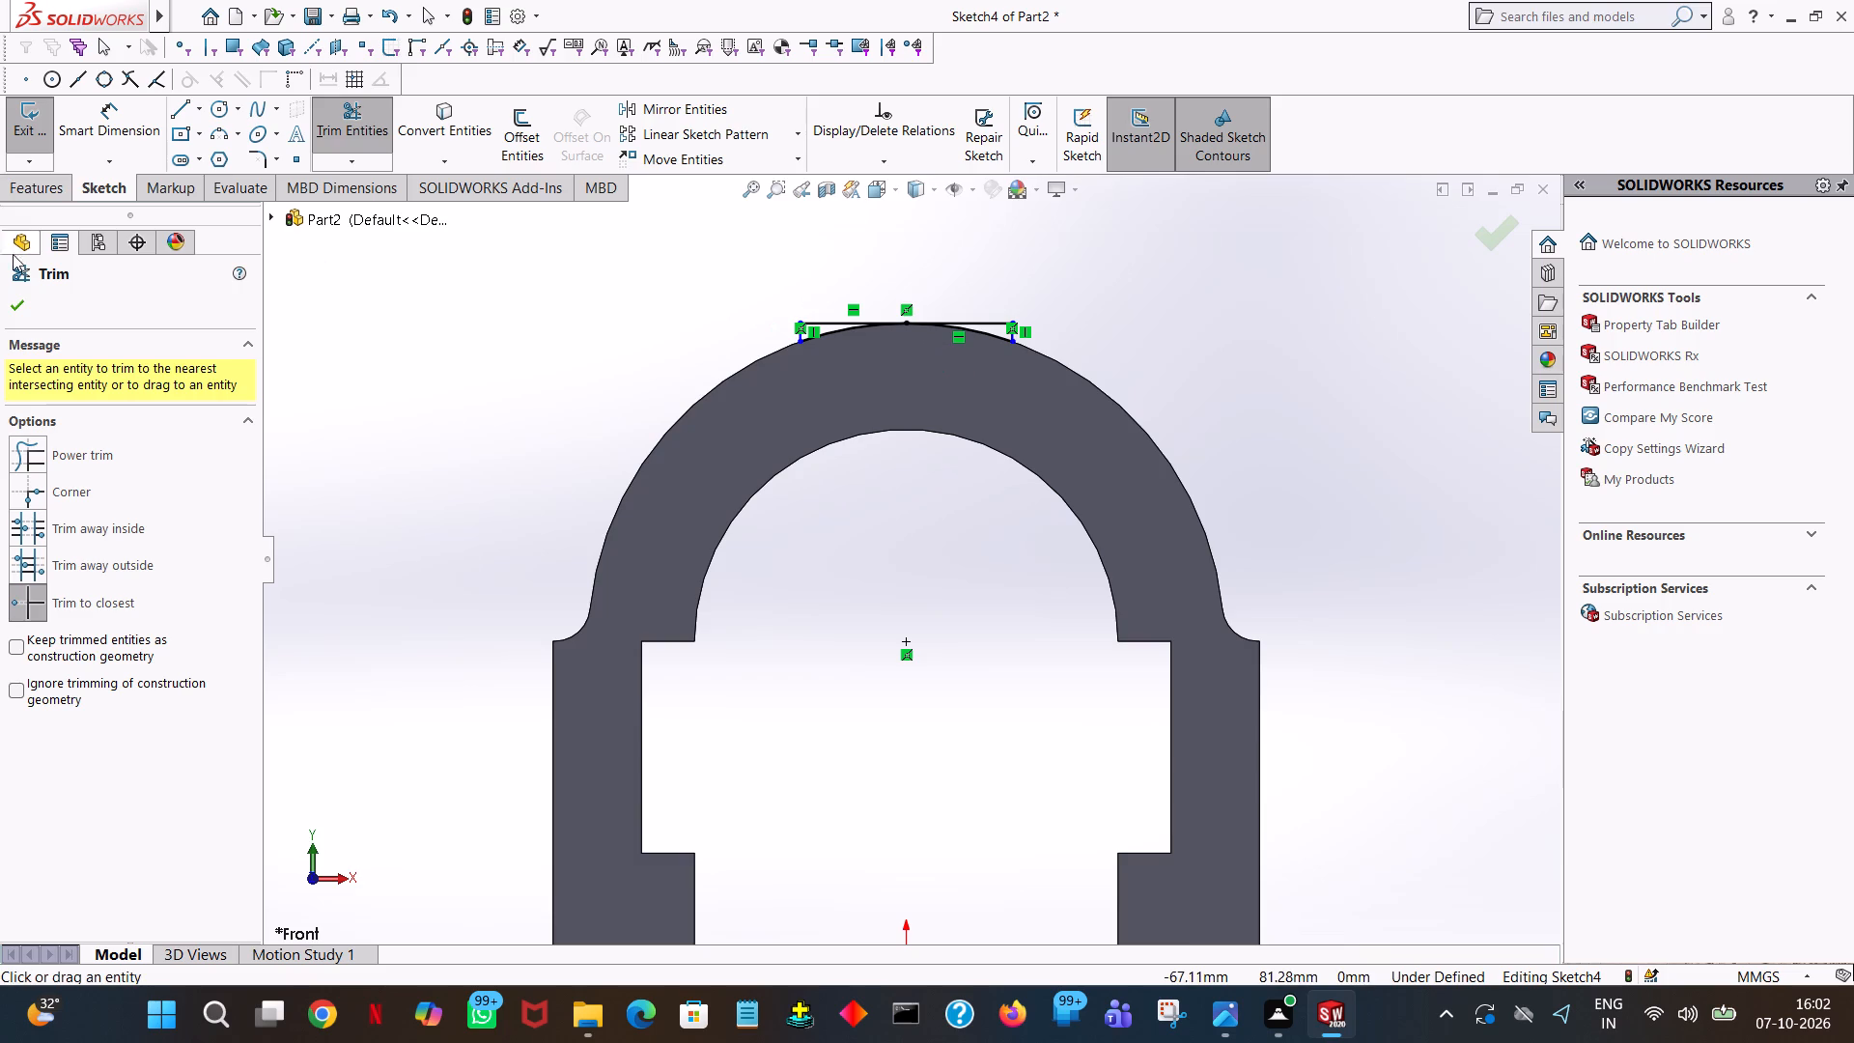
pyautogui.click(7, 306)
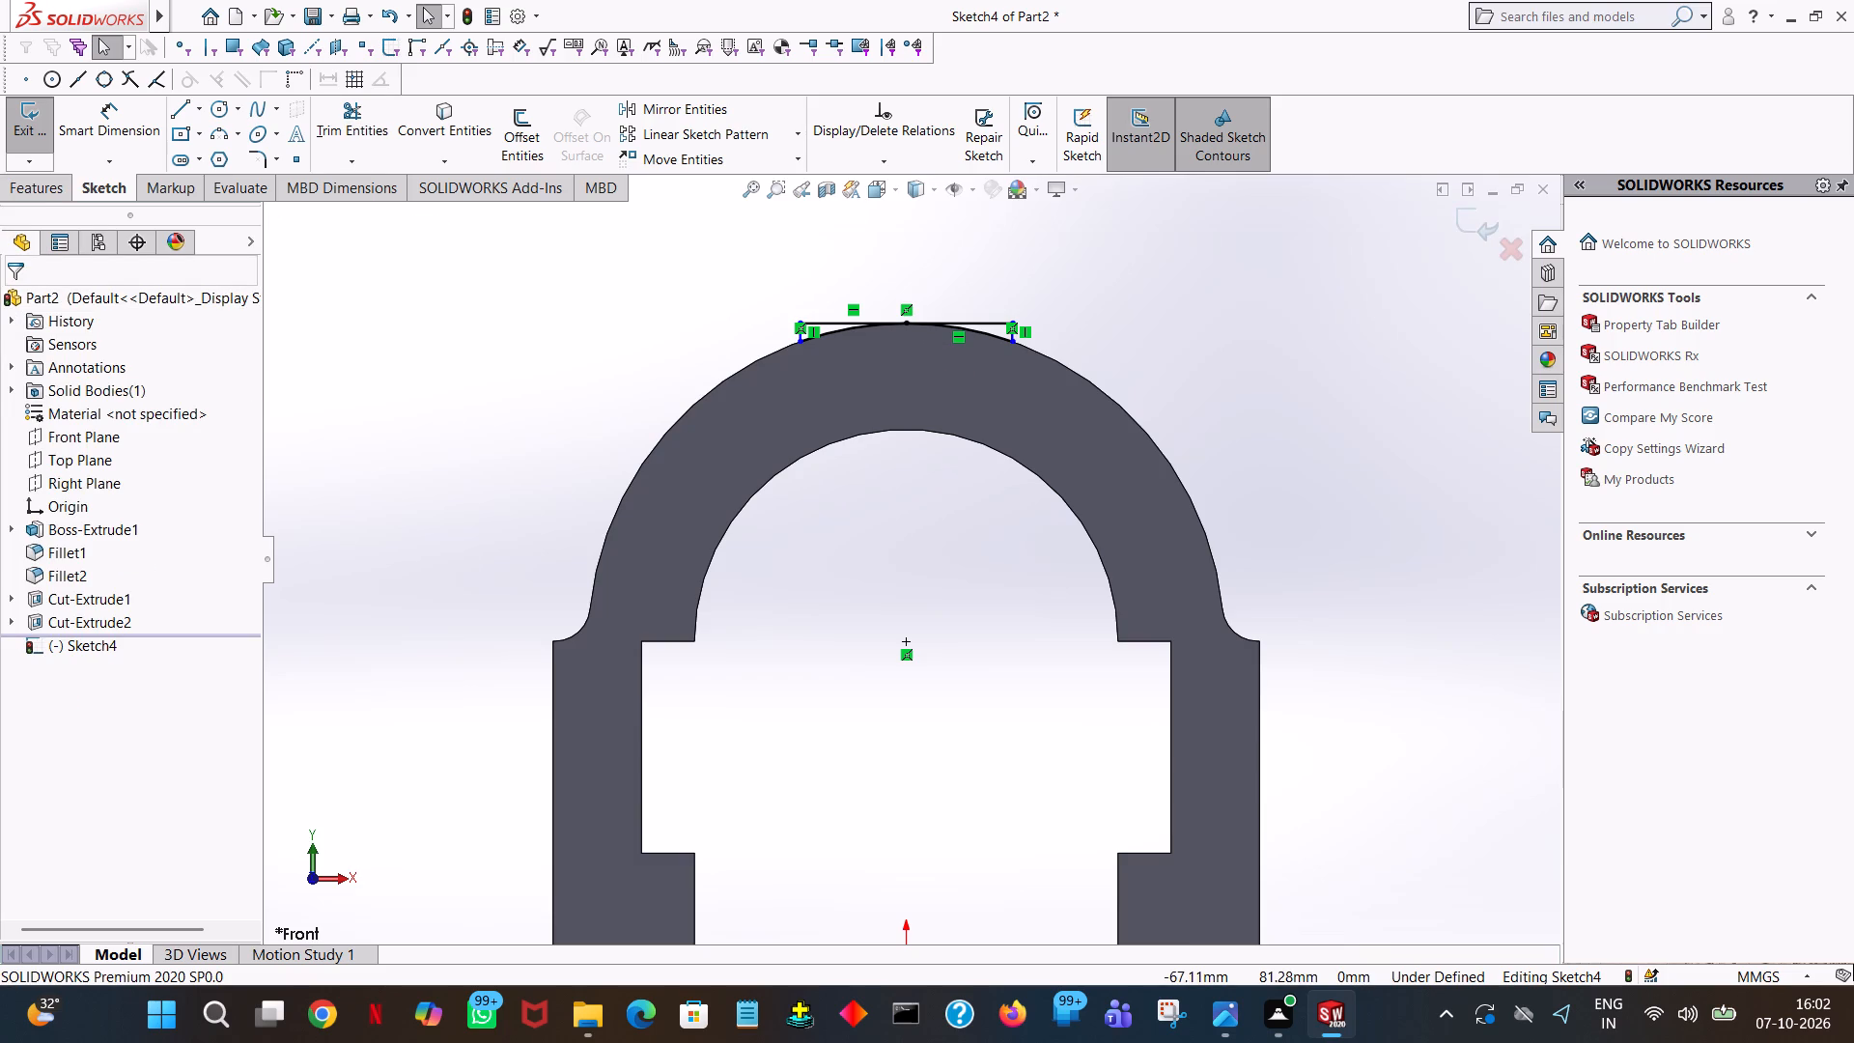
# Extrude the two small regions between the flat top line and the arch 20 mm in the reversed direction, across the clamp's thickness.
pyautogui.click(40, 188)
pyautogui.click(56, 140)
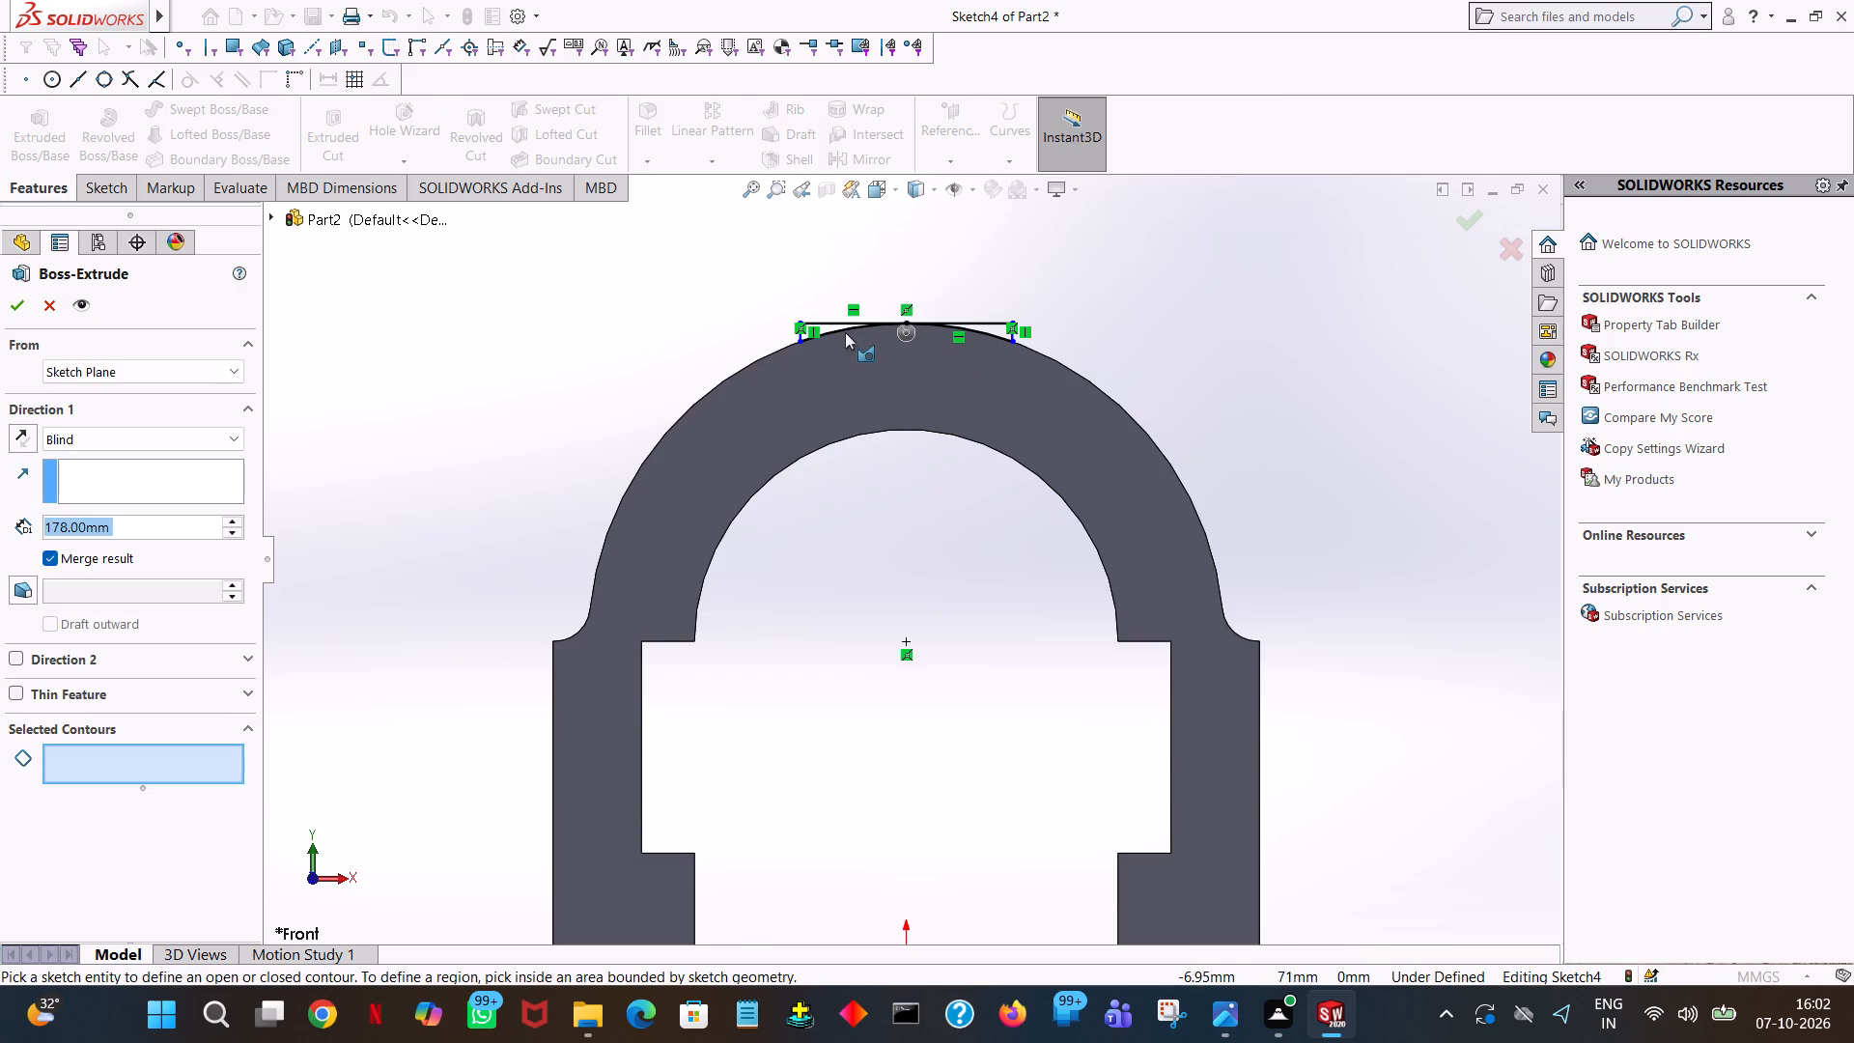
pyautogui.click(830, 326)
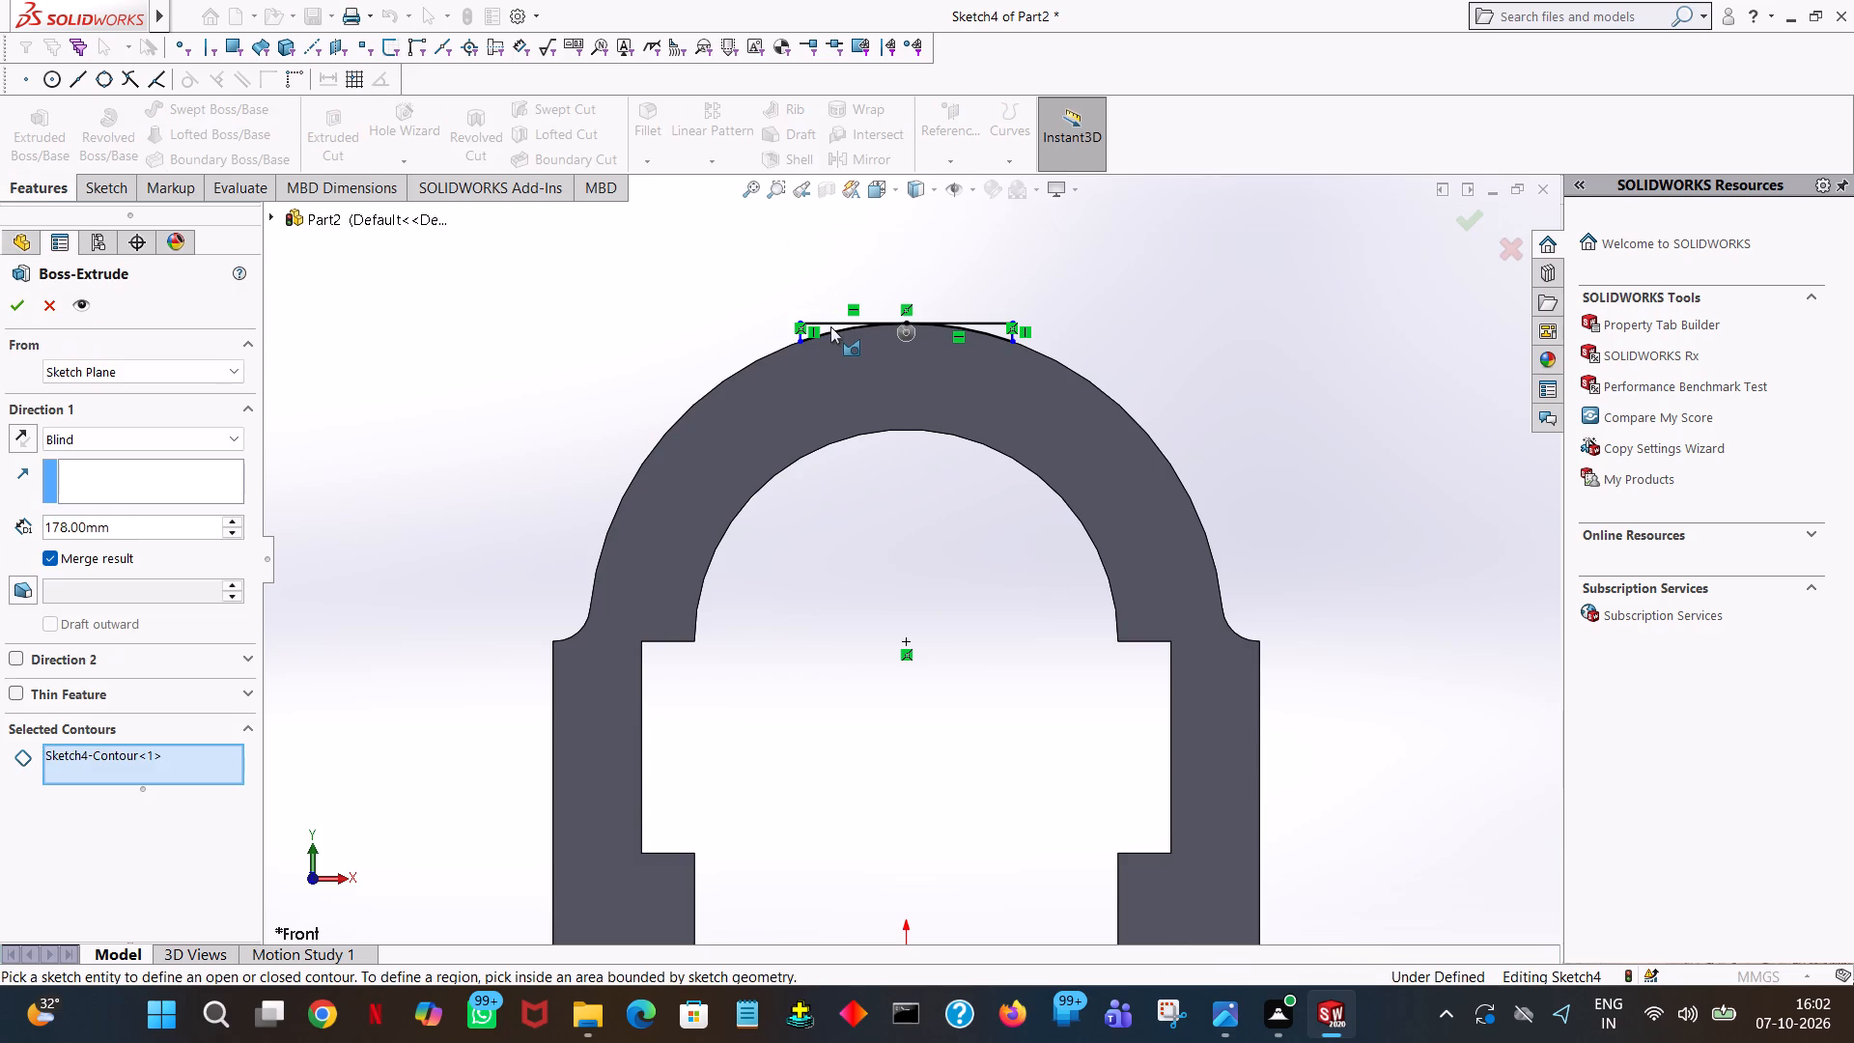
pyautogui.keyDown('ctrl'); pyautogui.scroll(-7, 913, 338); pyautogui.keyUp('ctrl')
pyautogui.click(602, 436)
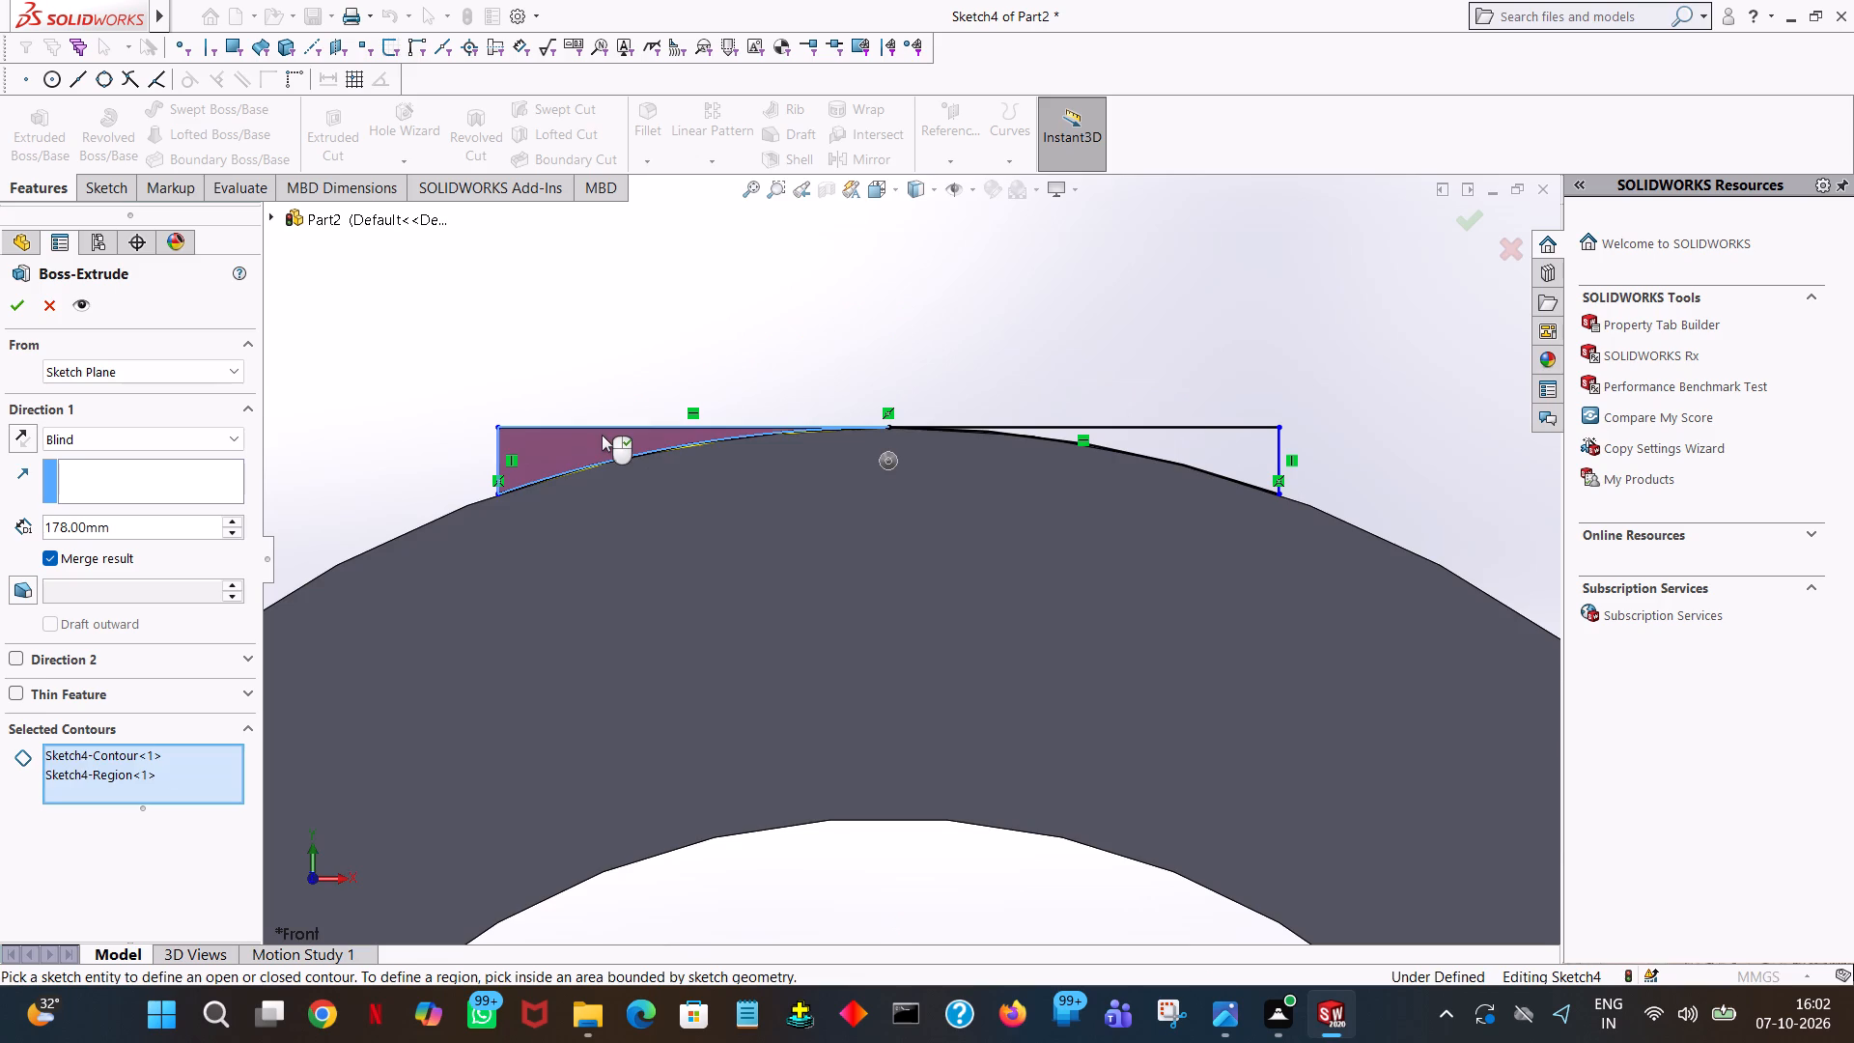
pyautogui.click(1148, 434)
pyautogui.keyDown('ctrl'); pyautogui.scroll(-3, 1148, 434); pyautogui.keyUp('ctrl')
pyautogui.keyDown('ctrl'); pyautogui.scroll(11, 1148, 434); pyautogui.keyUp('ctrl')
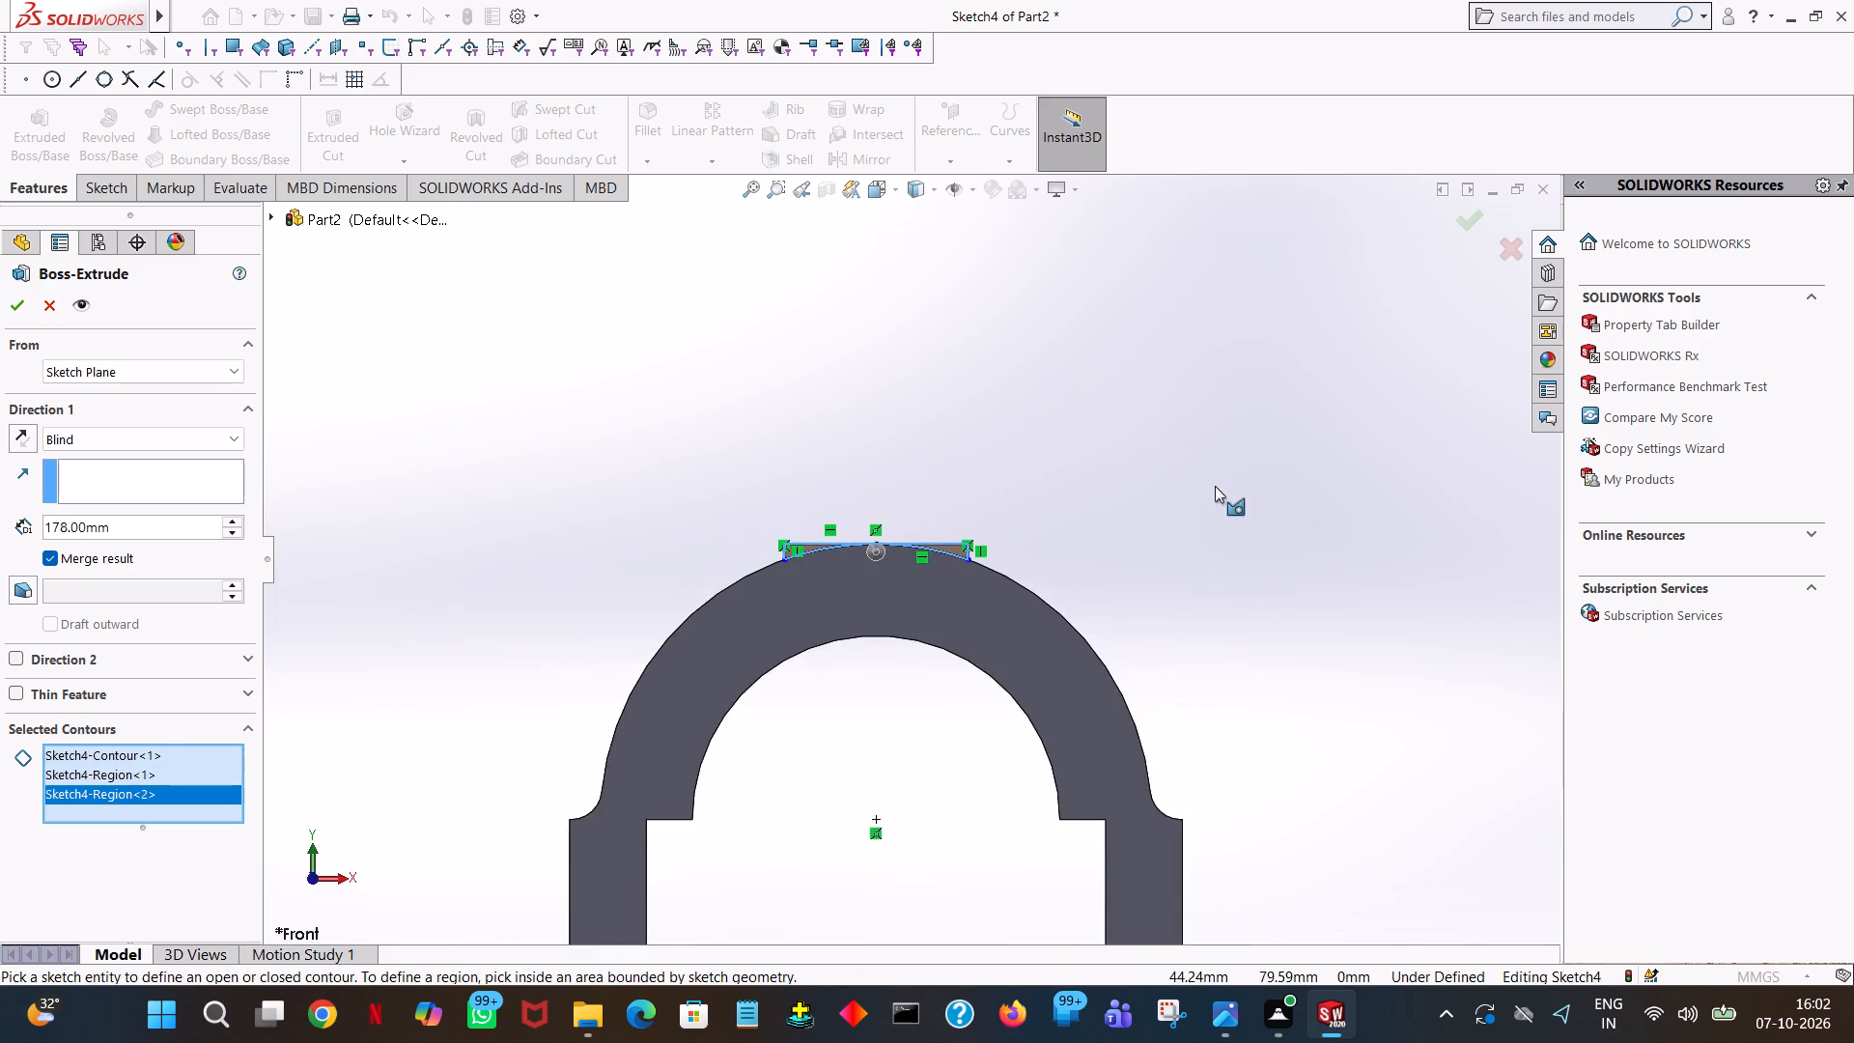
pyautogui.moveTo(1122, 541); pyautogui.dragTo(828, 568, button='middle')
pyautogui.moveTo(895, 480); pyautogui.dragTo(993, 474, button='middle')
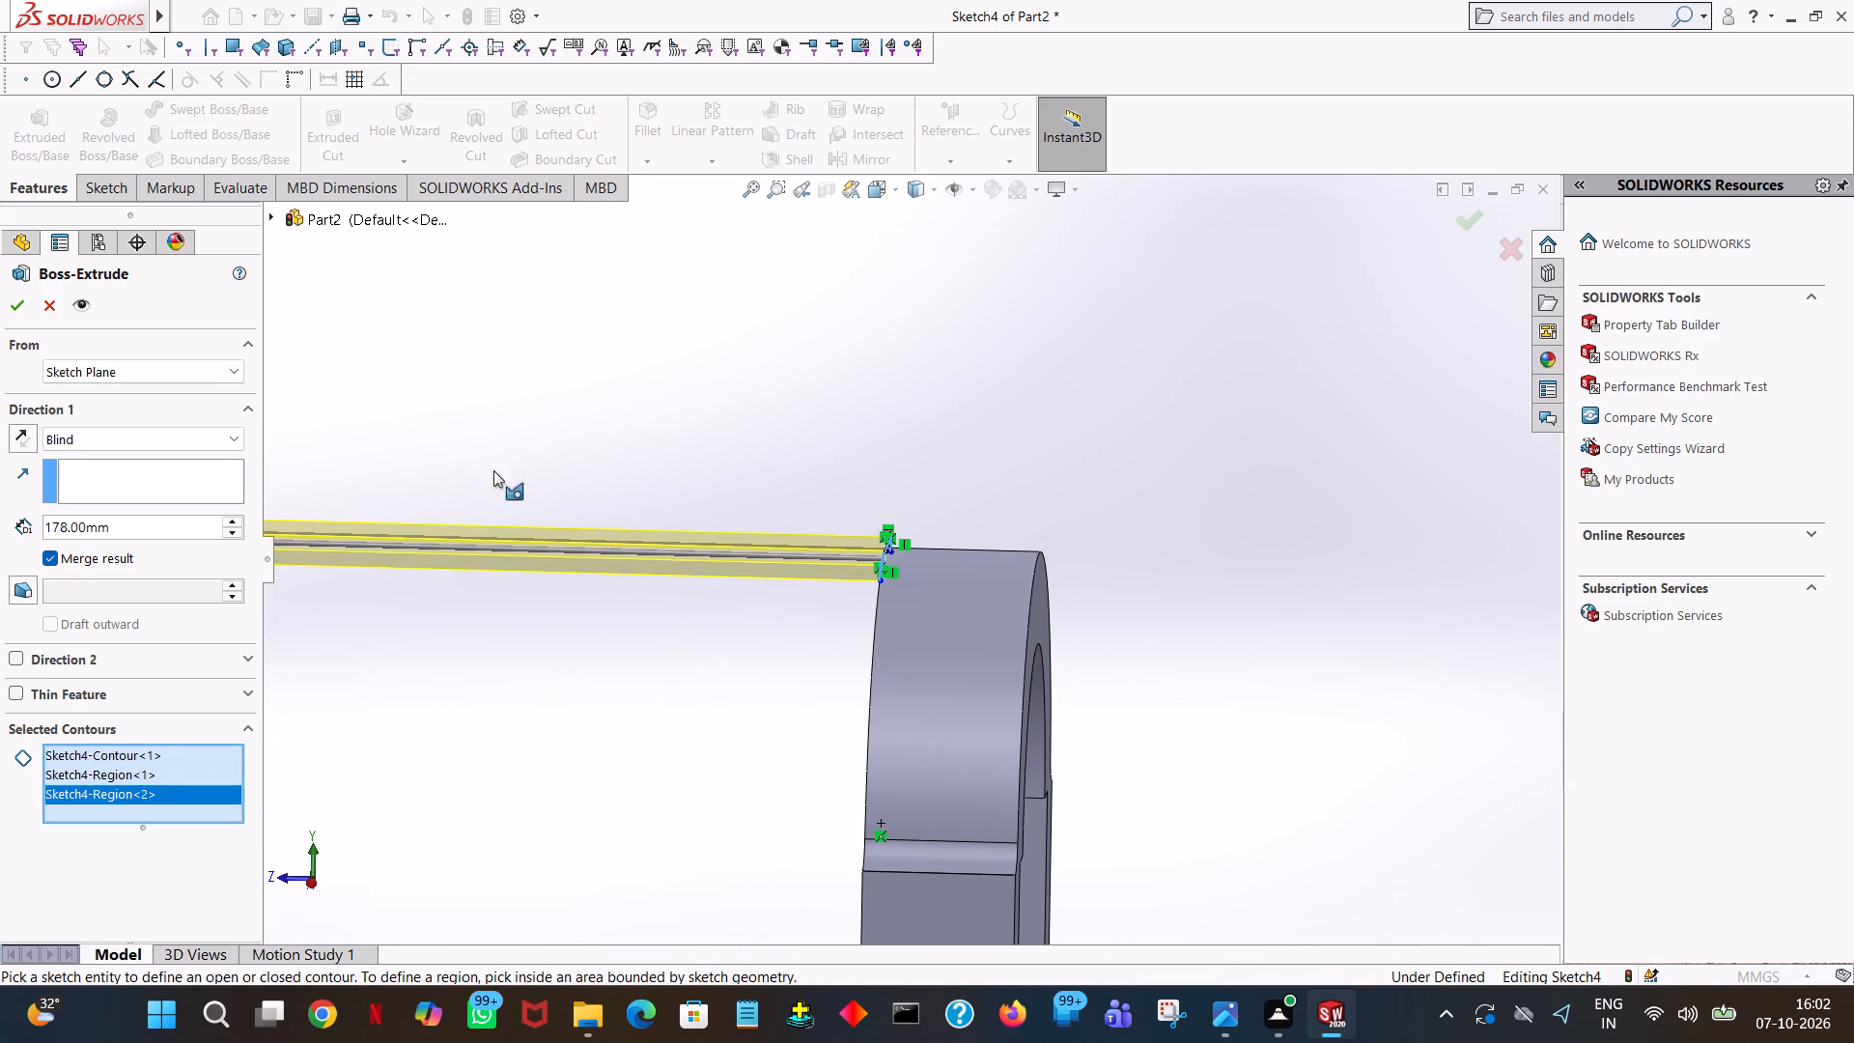
pyautogui.click(14, 439)
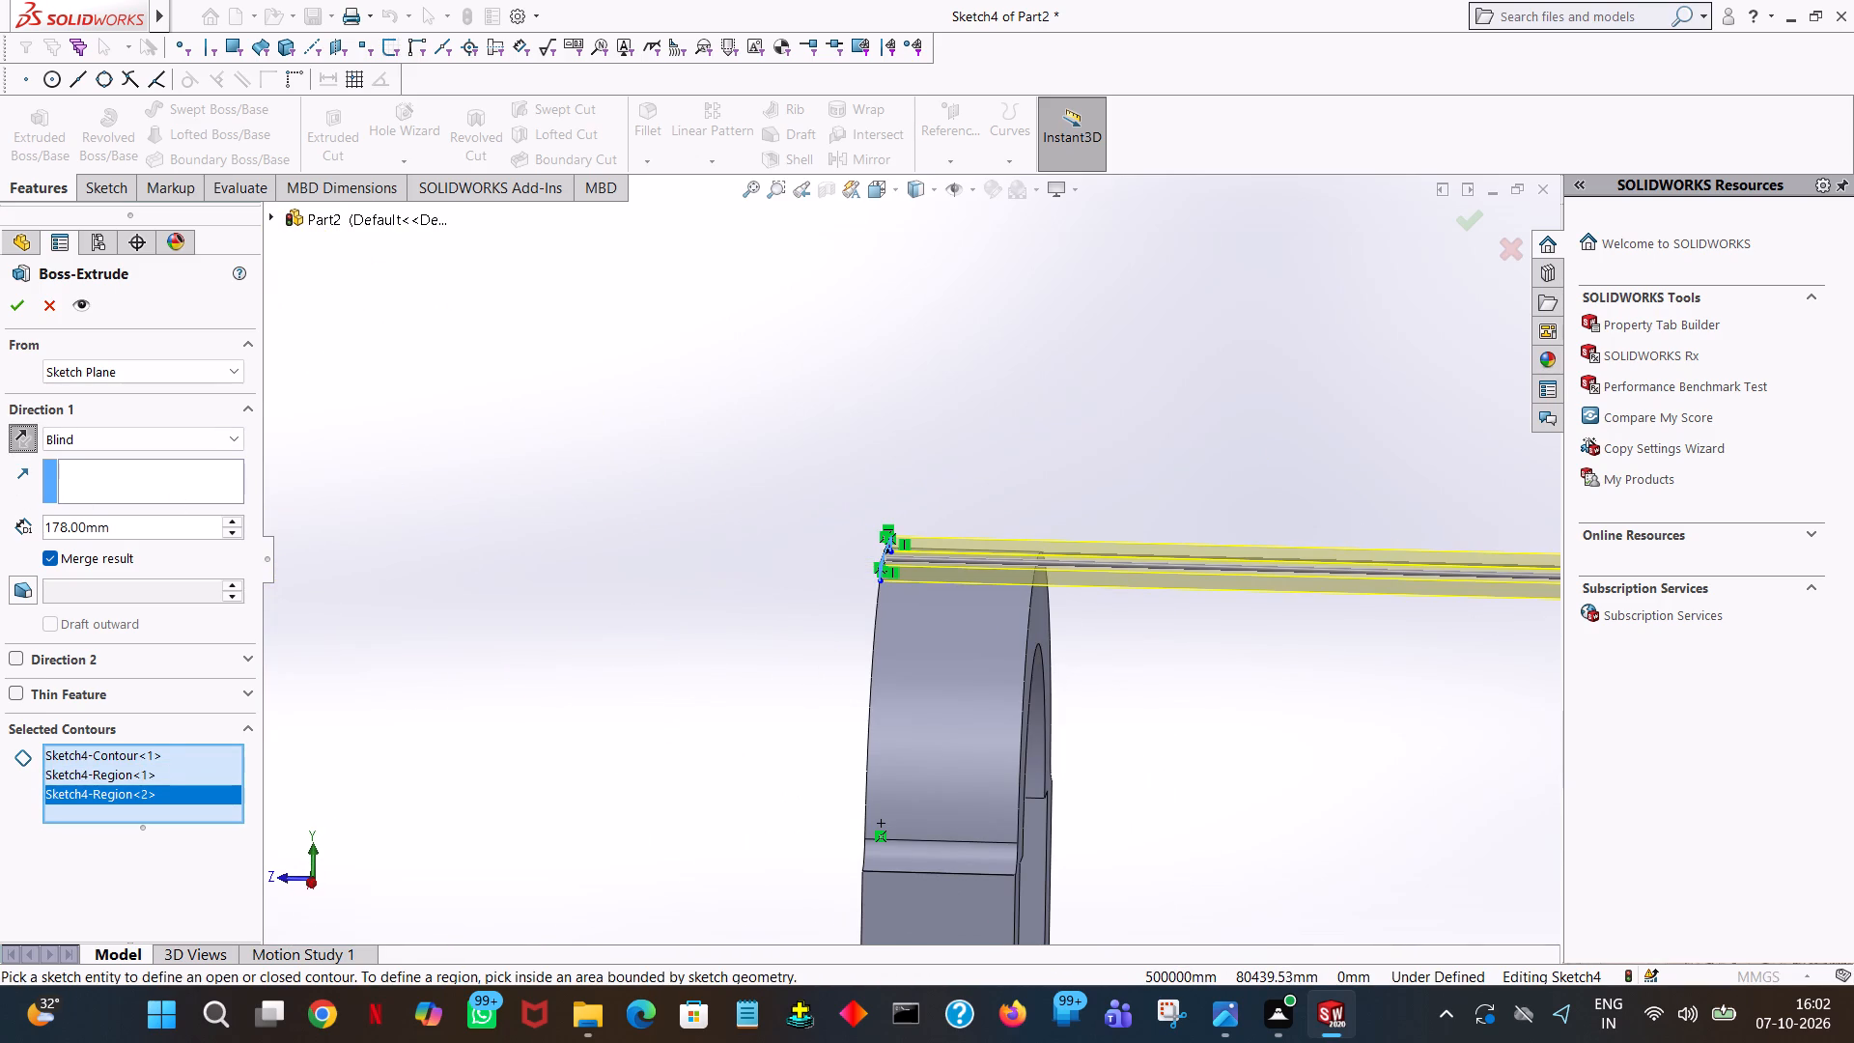
pyautogui.doubleClick(125, 533)
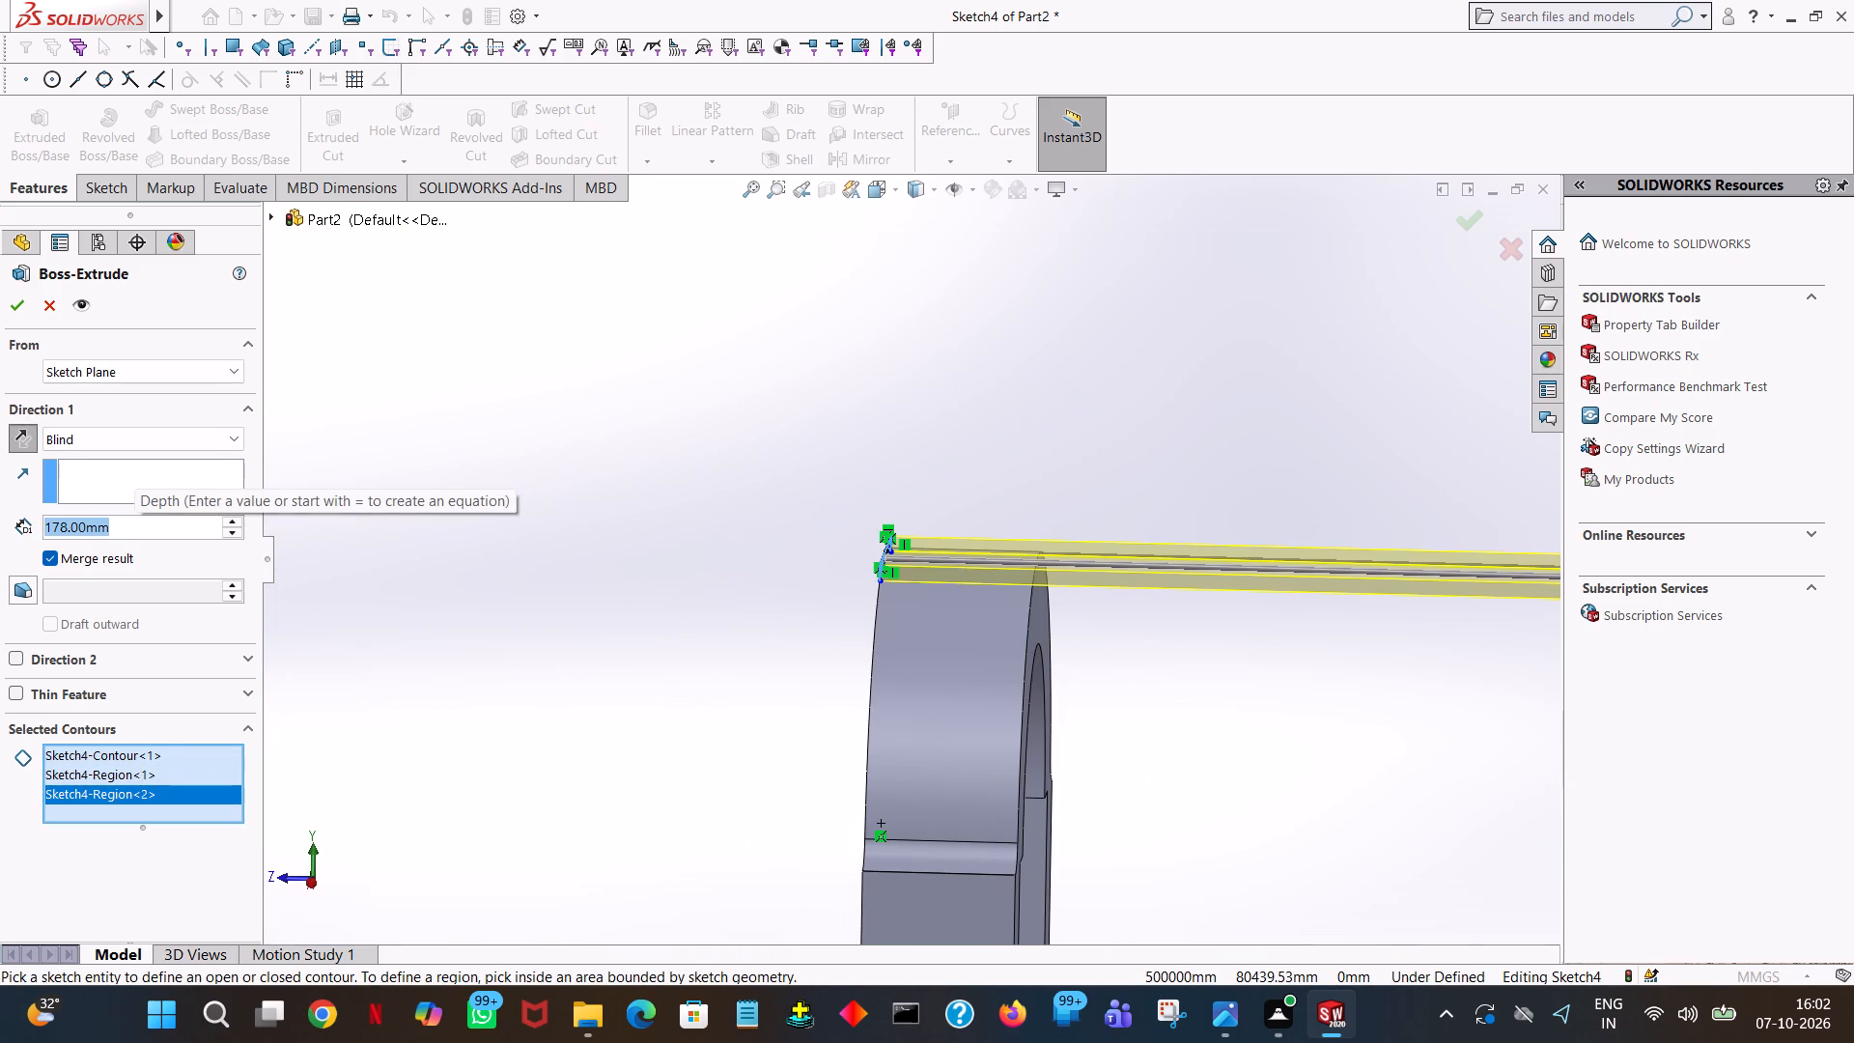
pyautogui.write('20')
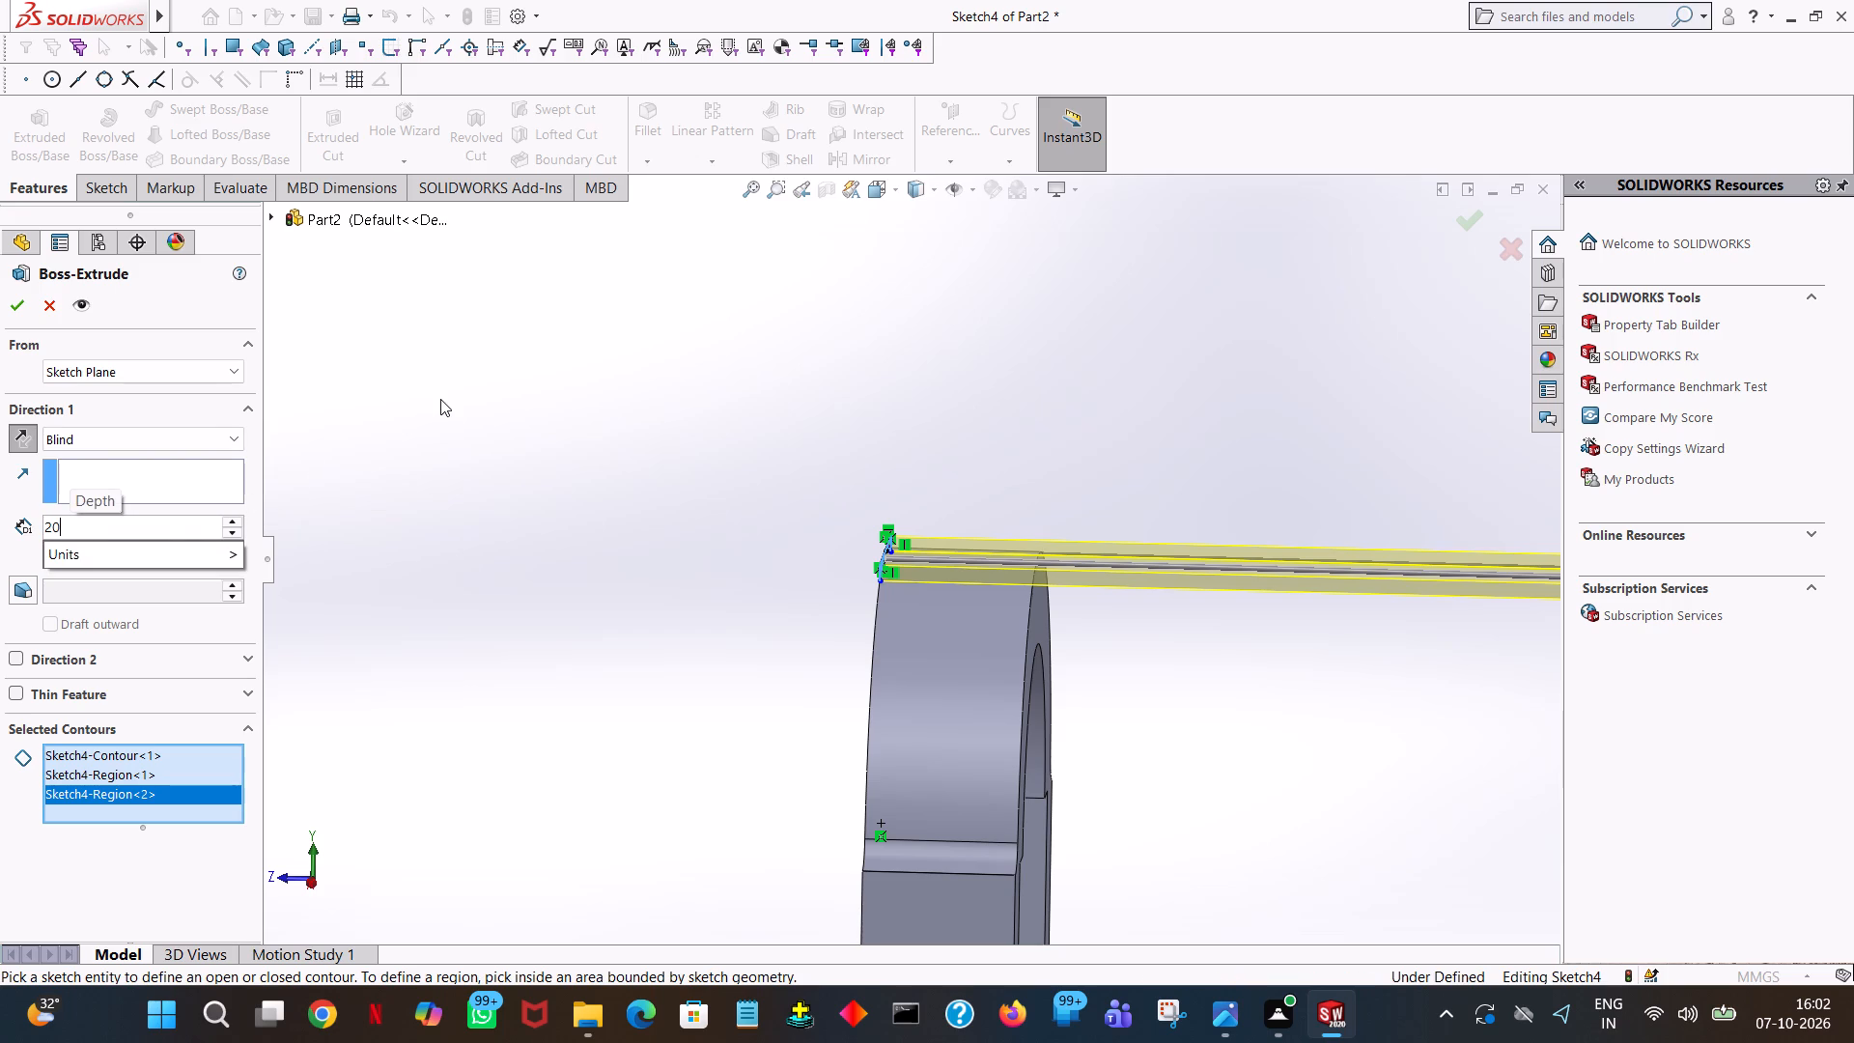
pyautogui.click(440, 399)
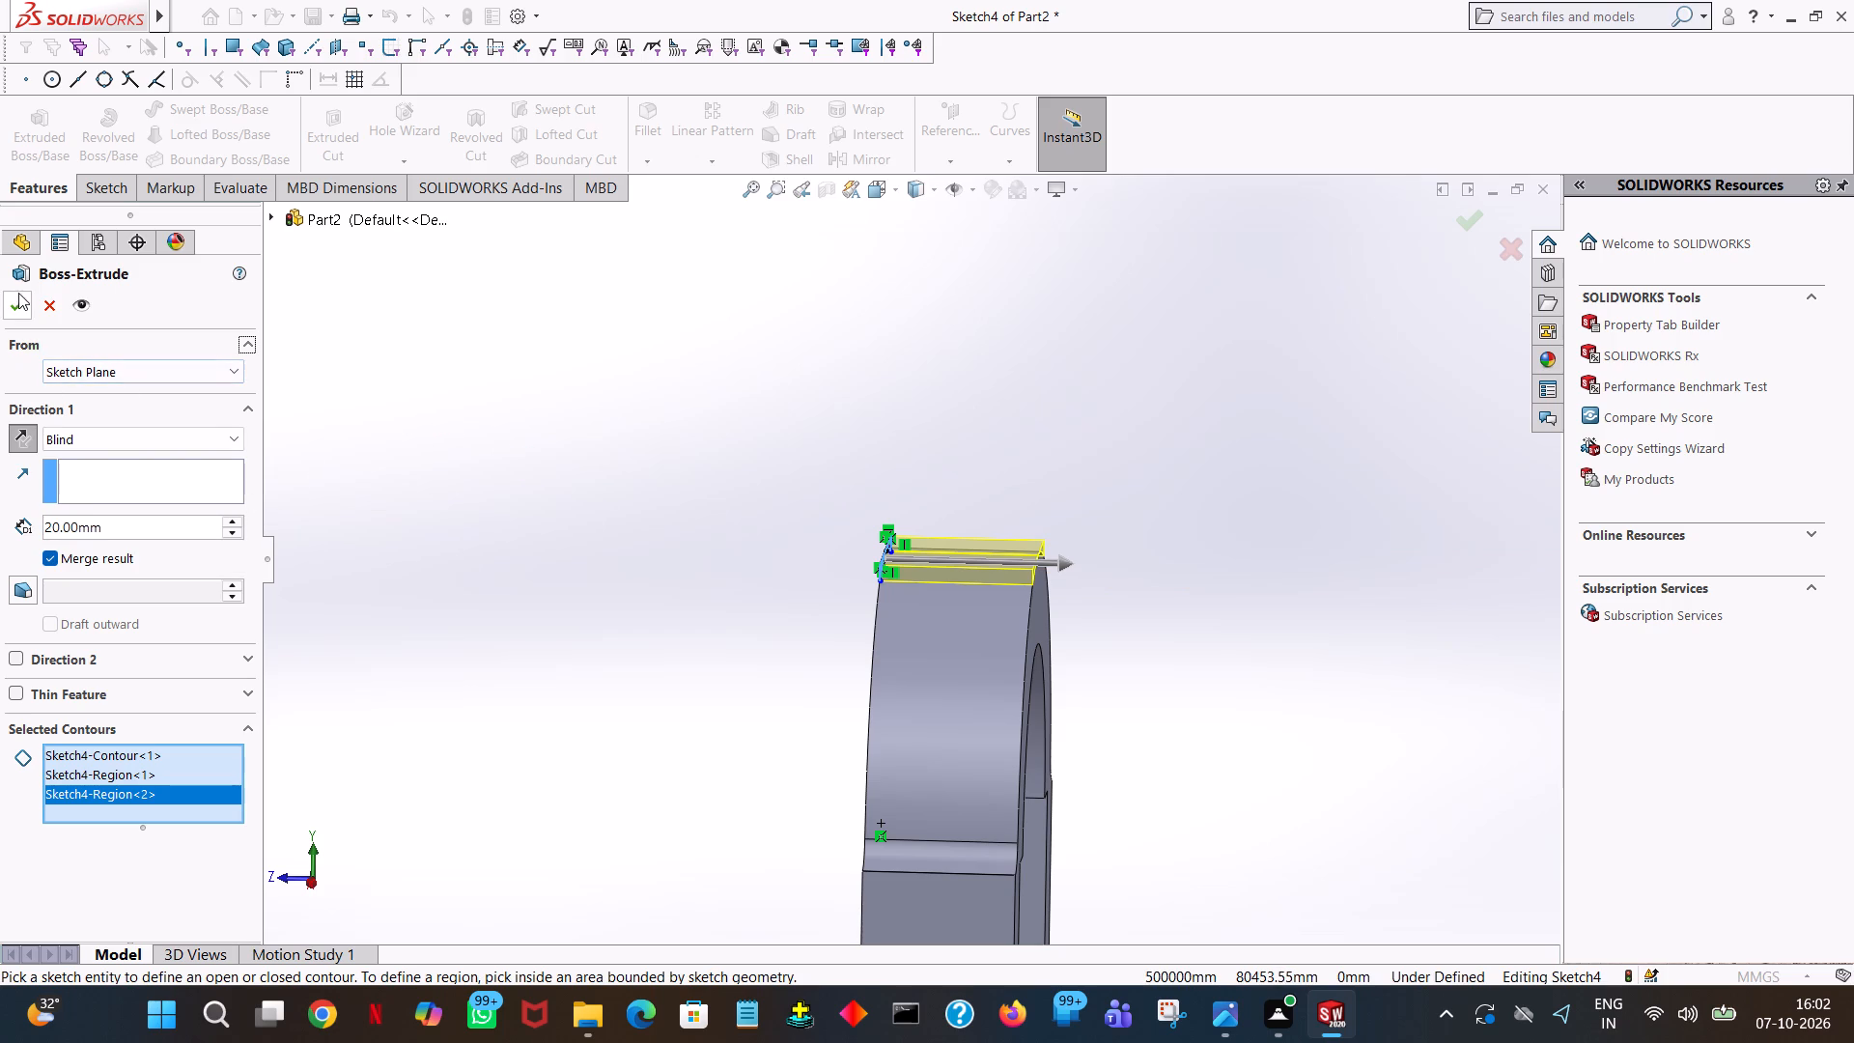
pyautogui.click(18, 293)
pyautogui.click(688, 436)
# Fillet the edge where the pad's right side meets the arch's outer surface with a 4 mm radius.
pyautogui.moveTo(706, 432); pyautogui.dragTo(904, 423, button='middle')
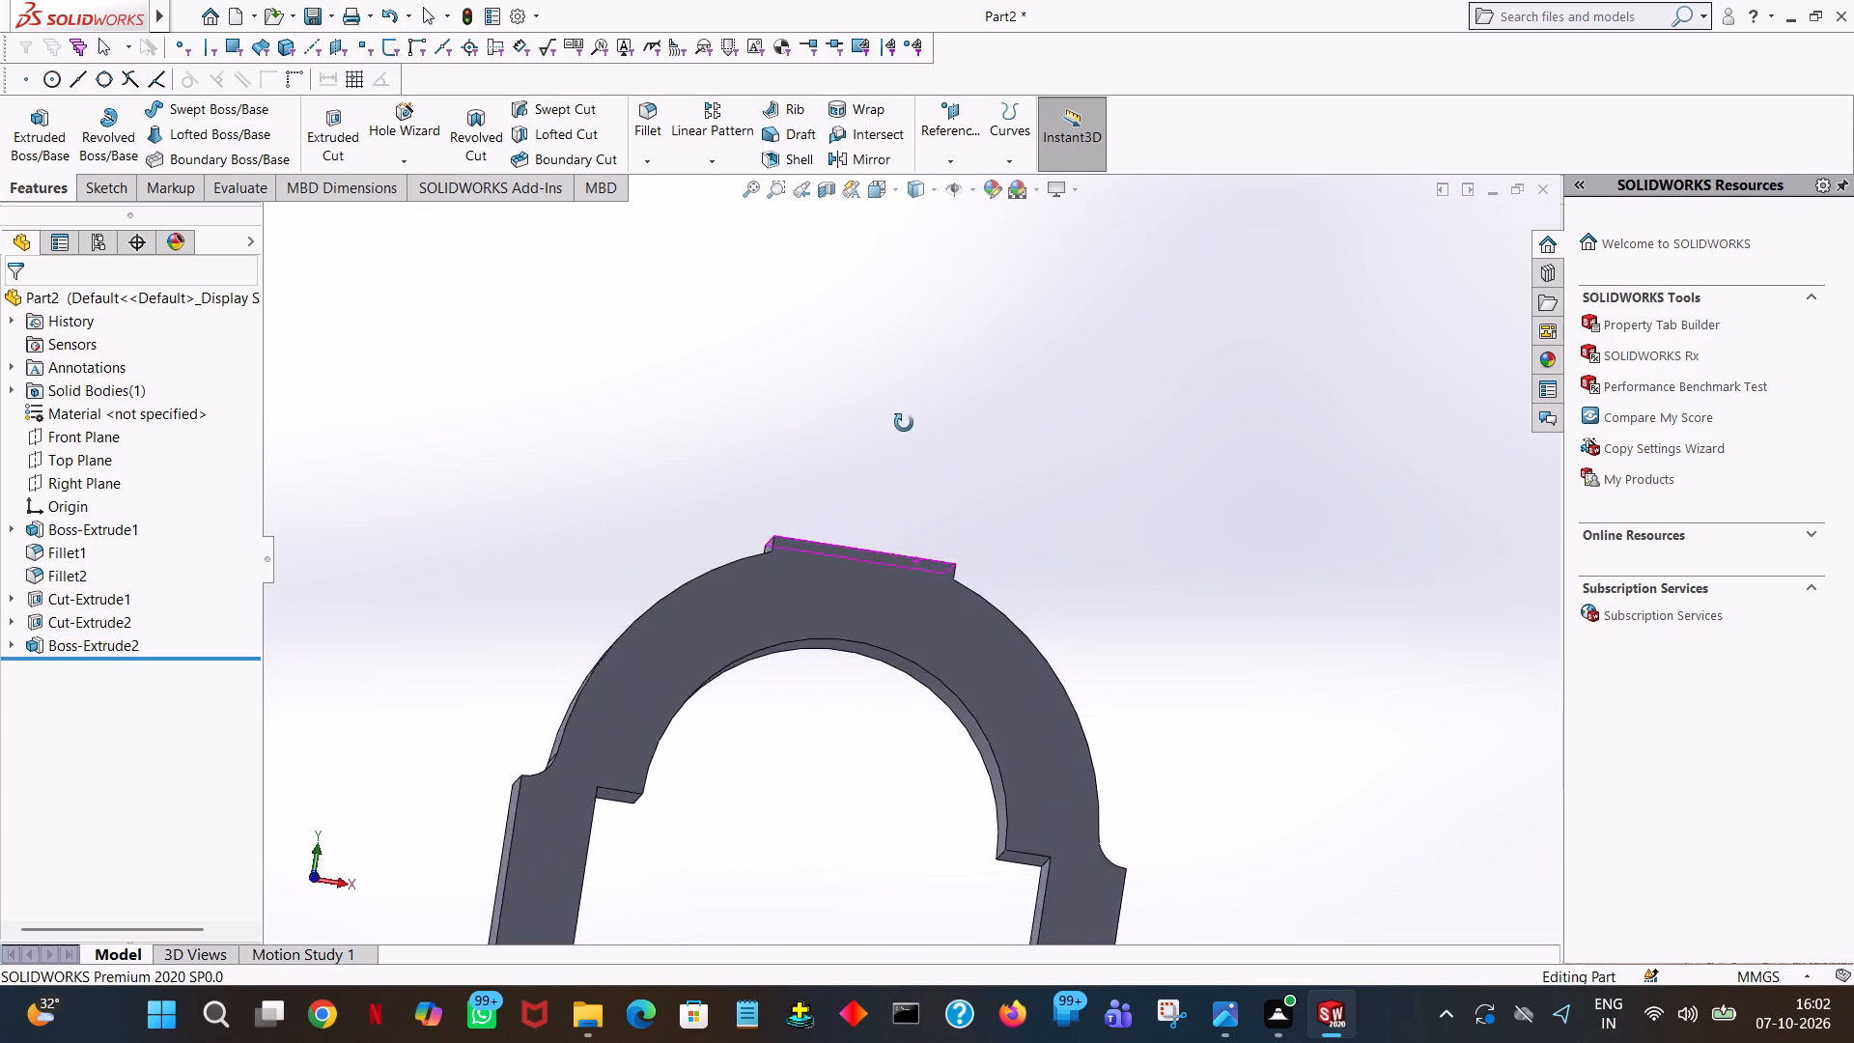
pyautogui.moveTo(904, 423); pyautogui.dragTo(822, 451, button='middle')
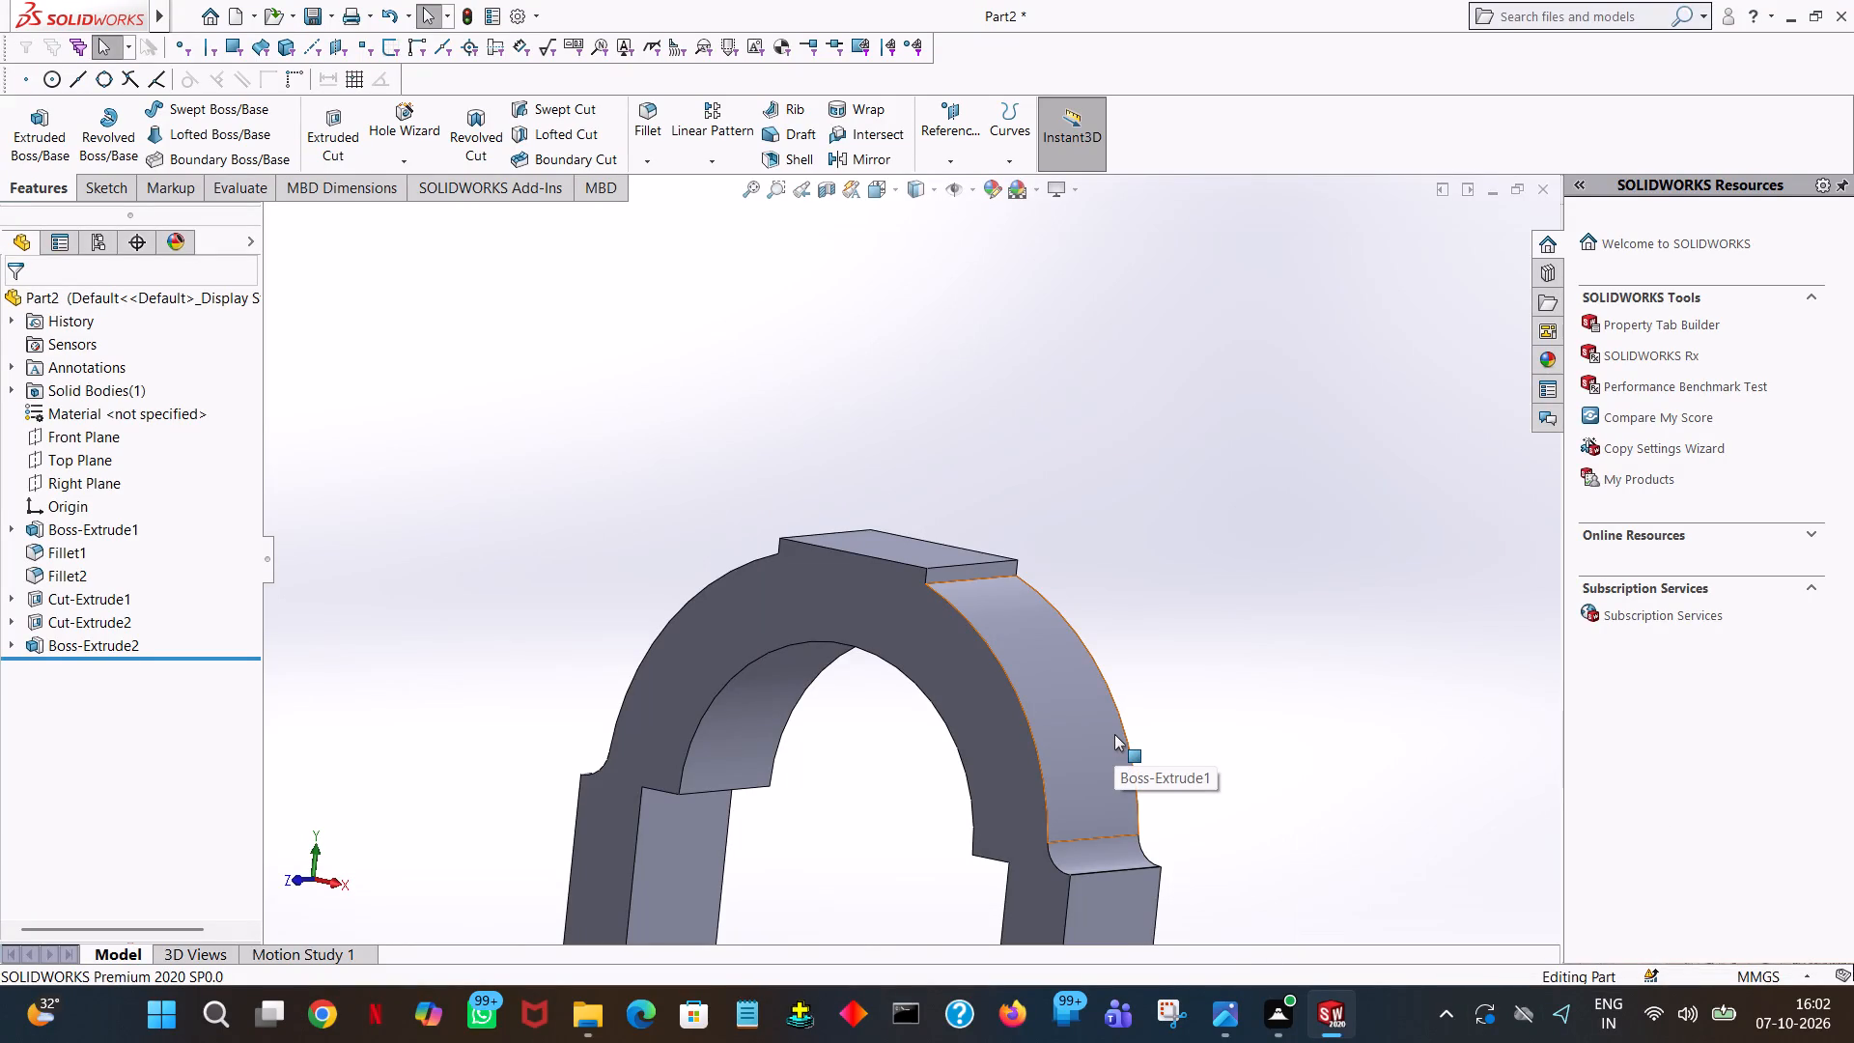
pyautogui.moveTo(1229, 519); pyautogui.dragTo(1255, 515, button='middle')
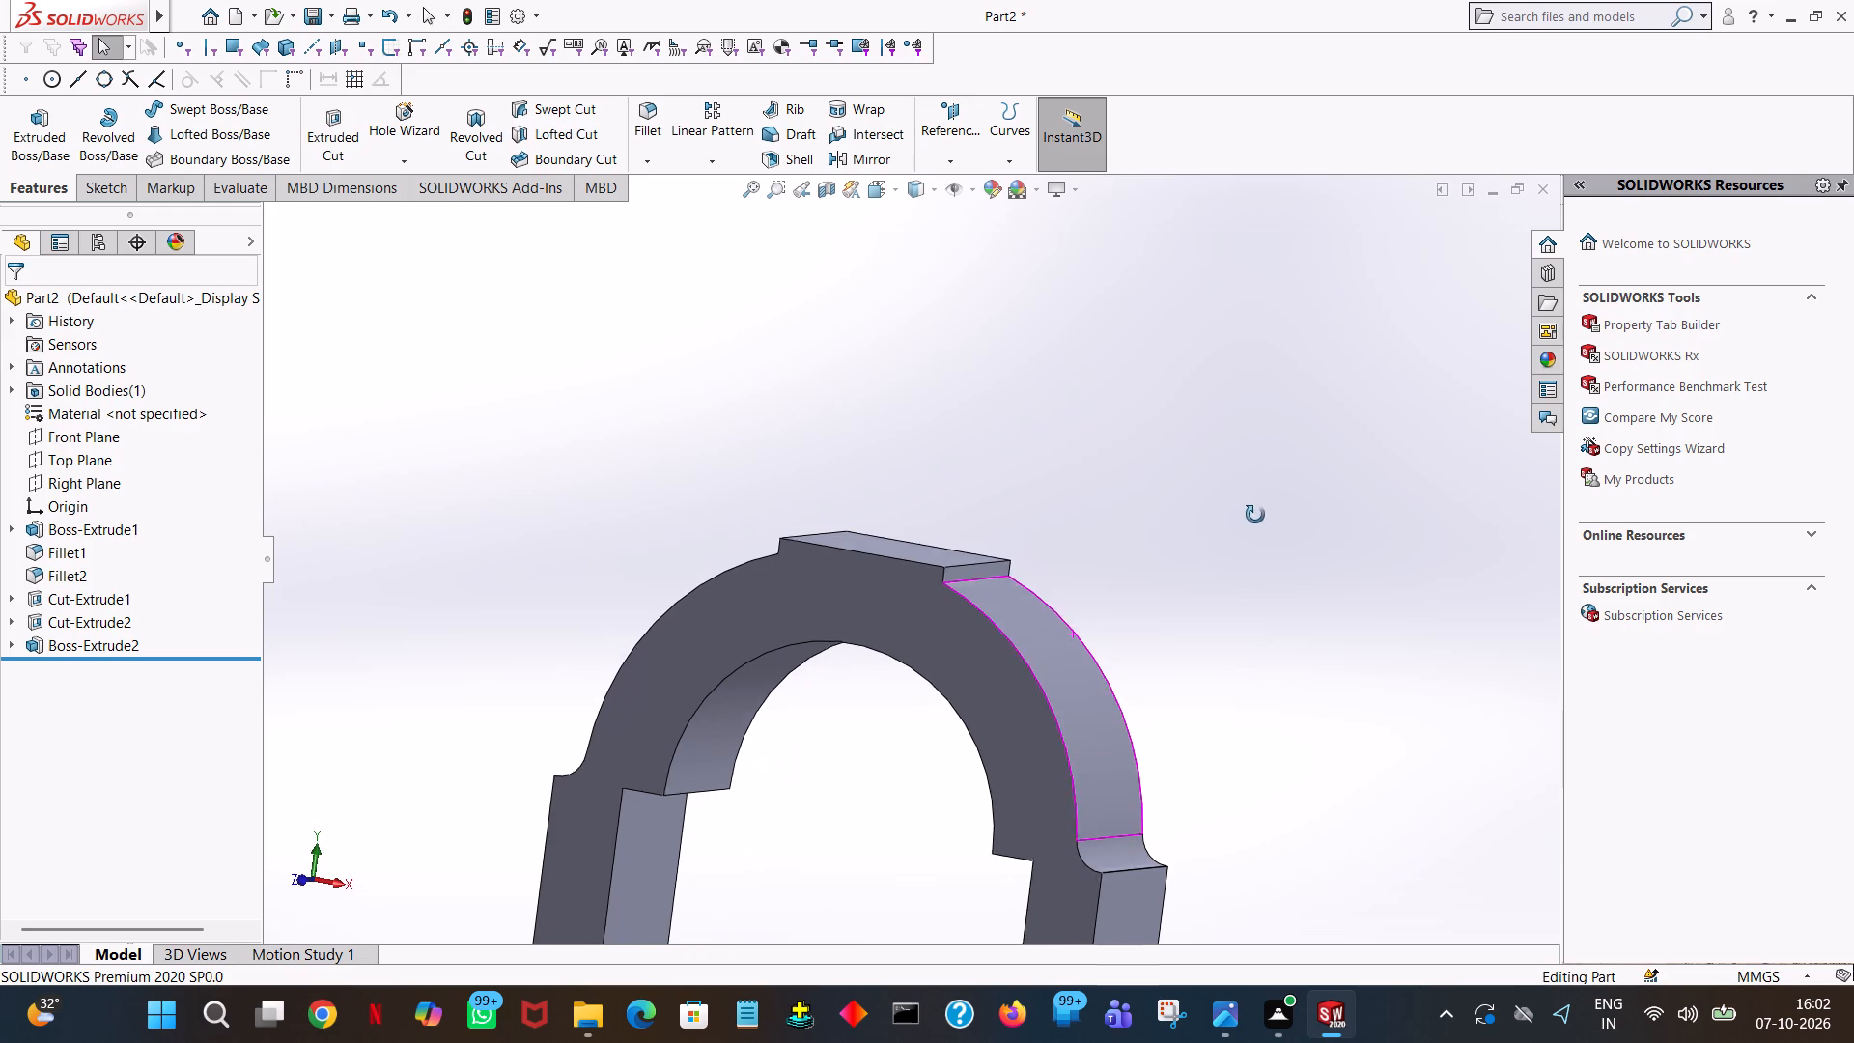
pyautogui.moveTo(1255, 515); pyautogui.dragTo(1283, 502, button='middle')
pyautogui.keyDown('ctrl'); pyautogui.scroll(-3, 820, 260); pyautogui.keyUp('ctrl')
pyautogui.click(654, 118)
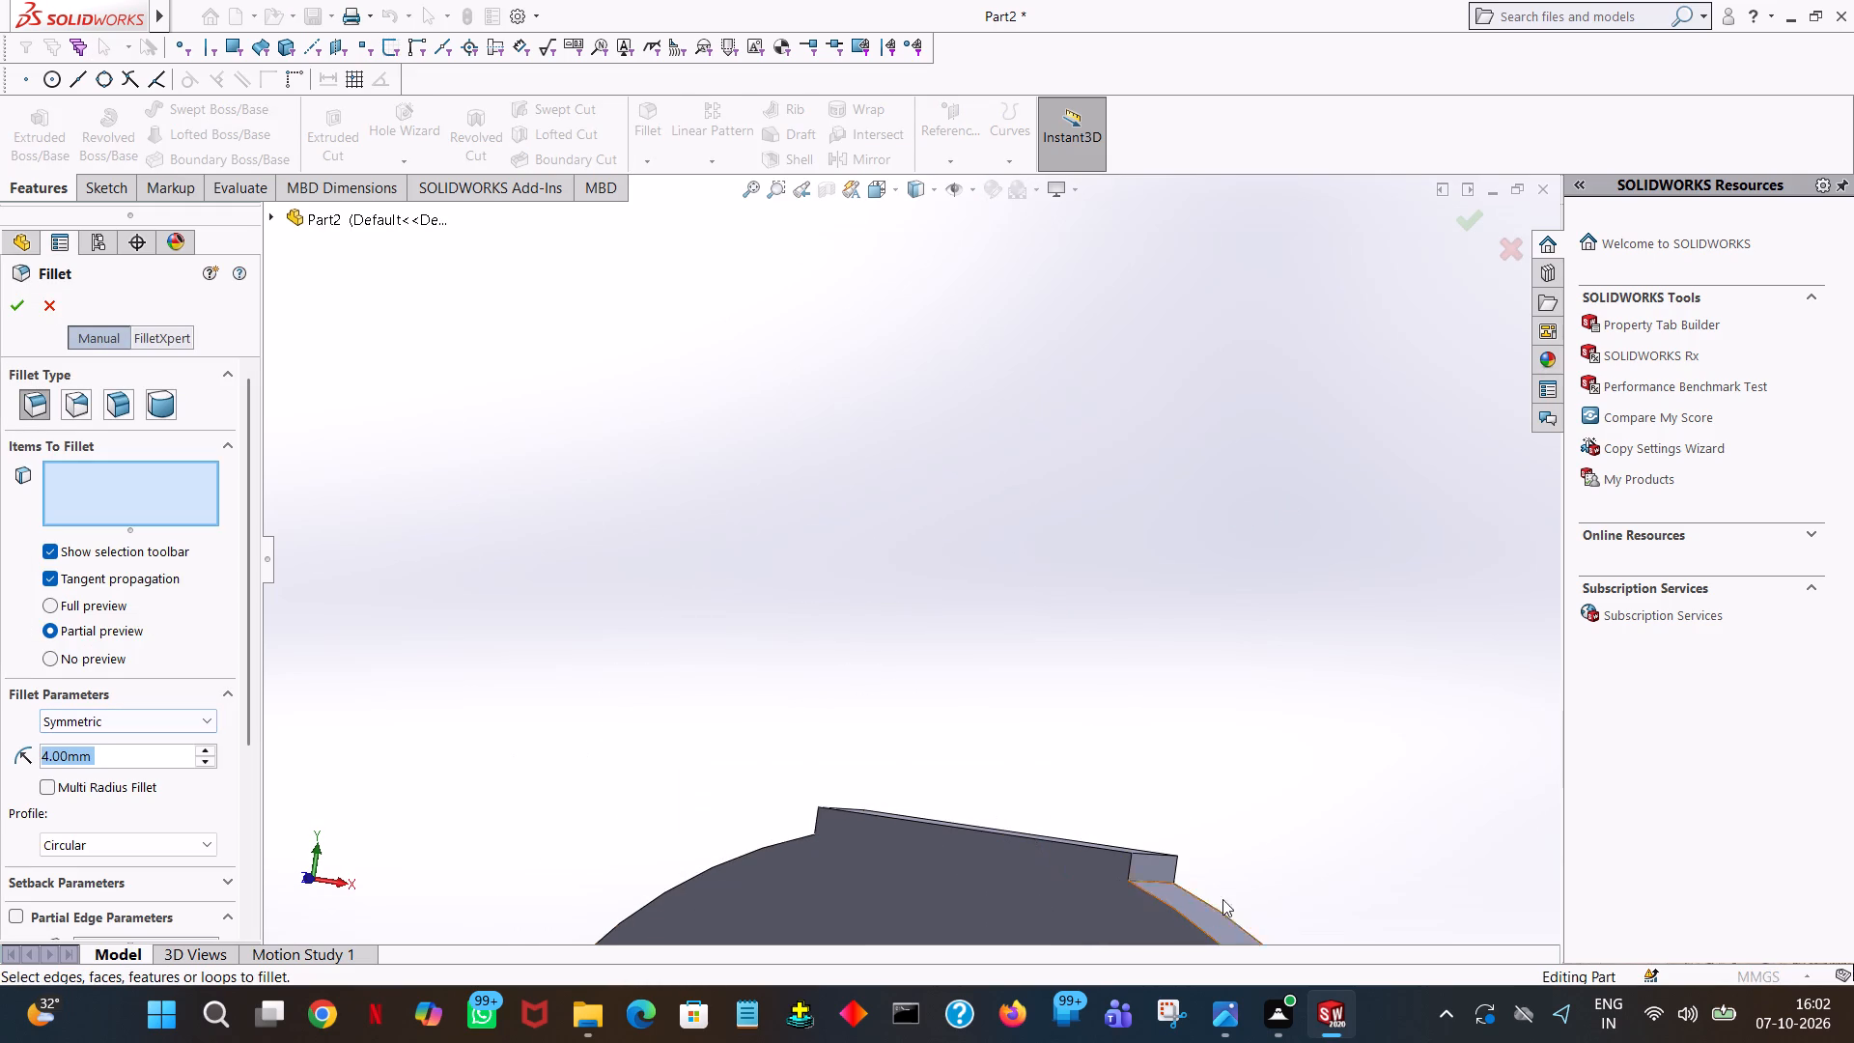
pyautogui.click(1149, 880)
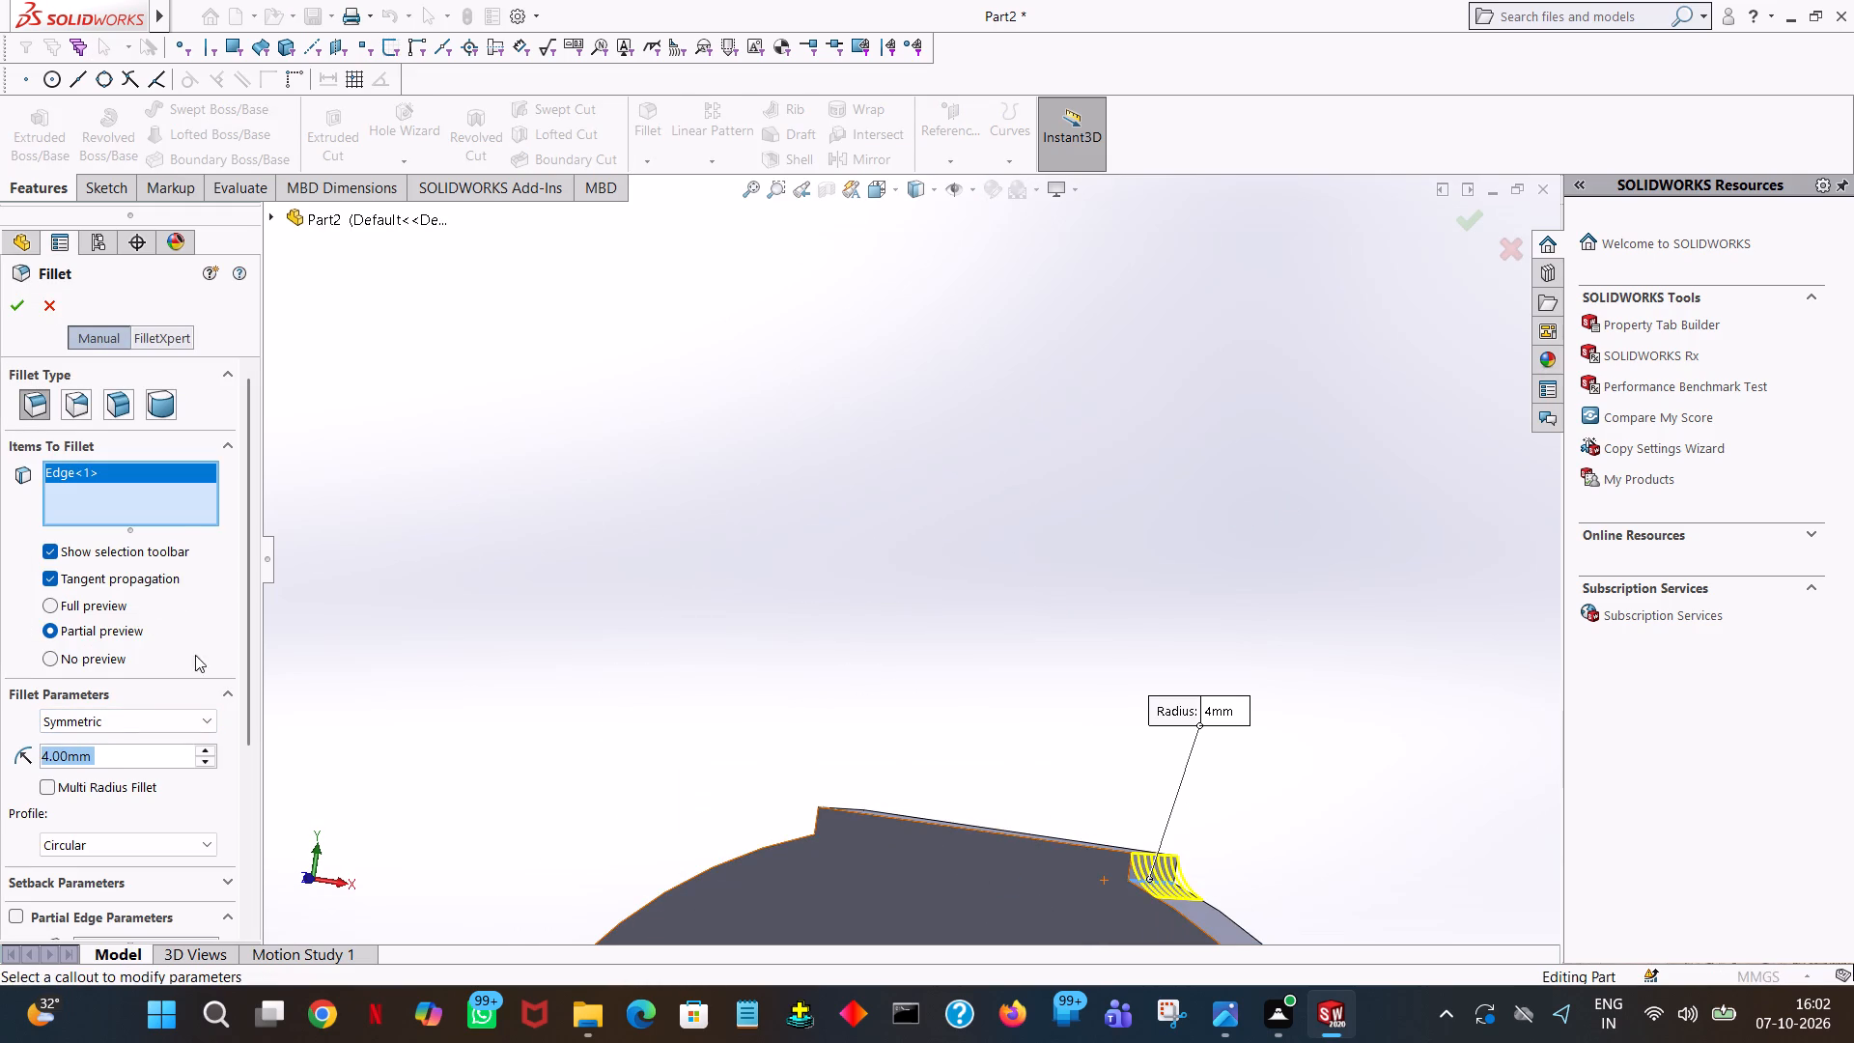
pyautogui.click(6, 306)
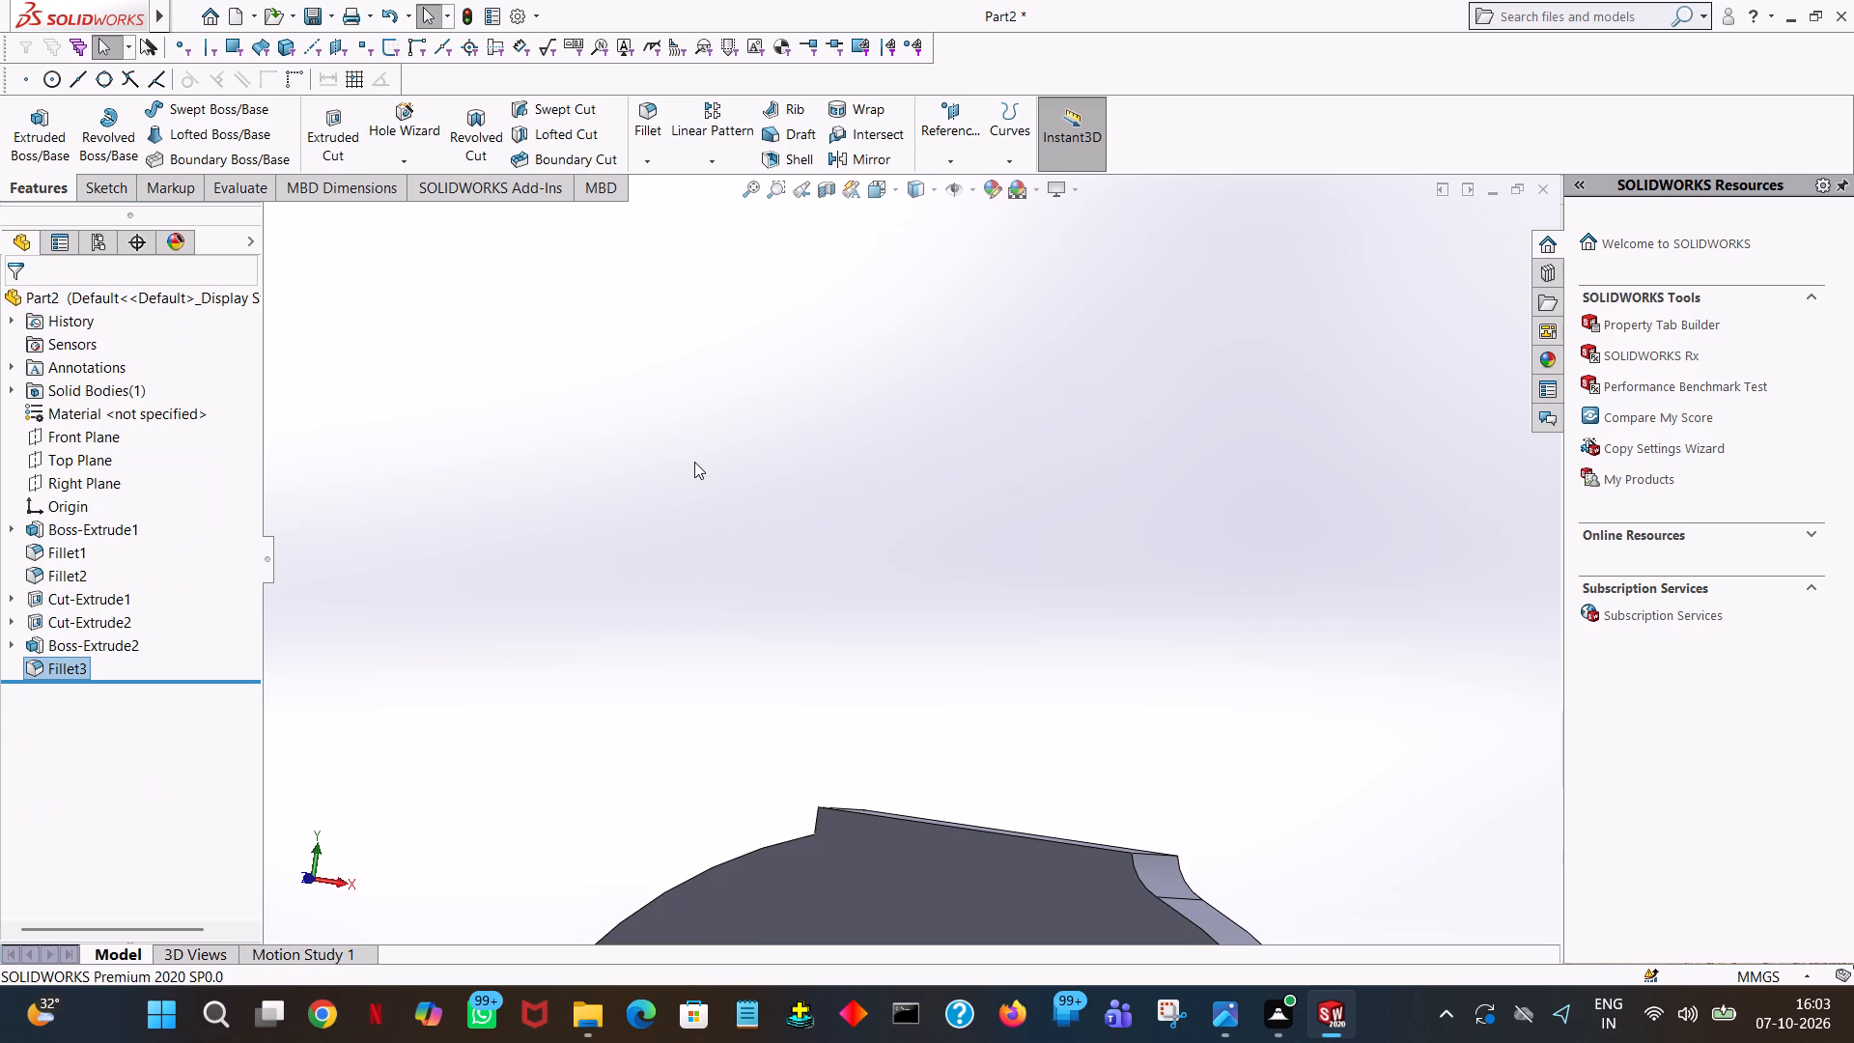
# Fillet the edge where the pad's left side meets the arch's outer surface with a 4 mm radius.
pyautogui.keyDown('ctrl'); pyautogui.scroll(-2, 696, 463); pyautogui.keyUp('ctrl')
pyautogui.keyDown('ctrl'); pyautogui.scroll(10, 697, 463); pyautogui.keyUp('ctrl')
pyautogui.moveTo(917, 757); pyautogui.dragTo(1008, 809, button='middle')
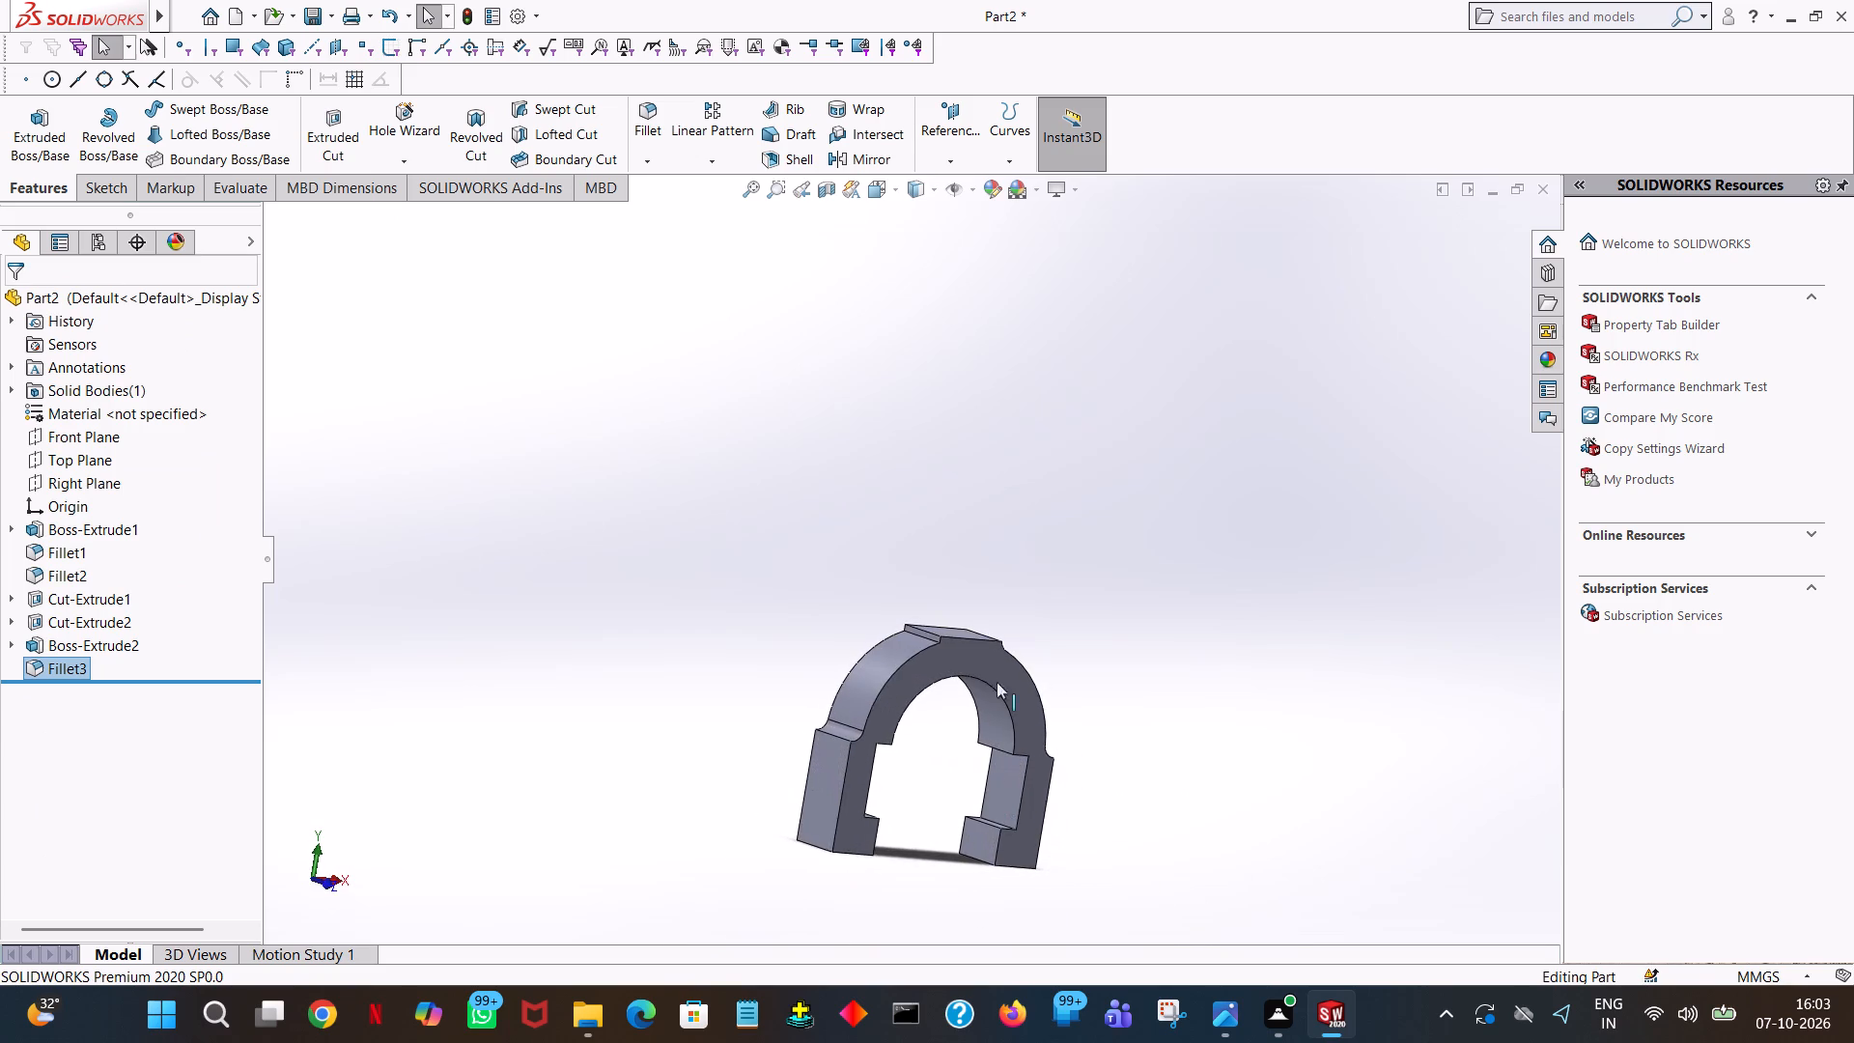
pyautogui.keyDown('ctrl'); pyautogui.scroll(-5, 947, 644); pyautogui.keyUp('ctrl')
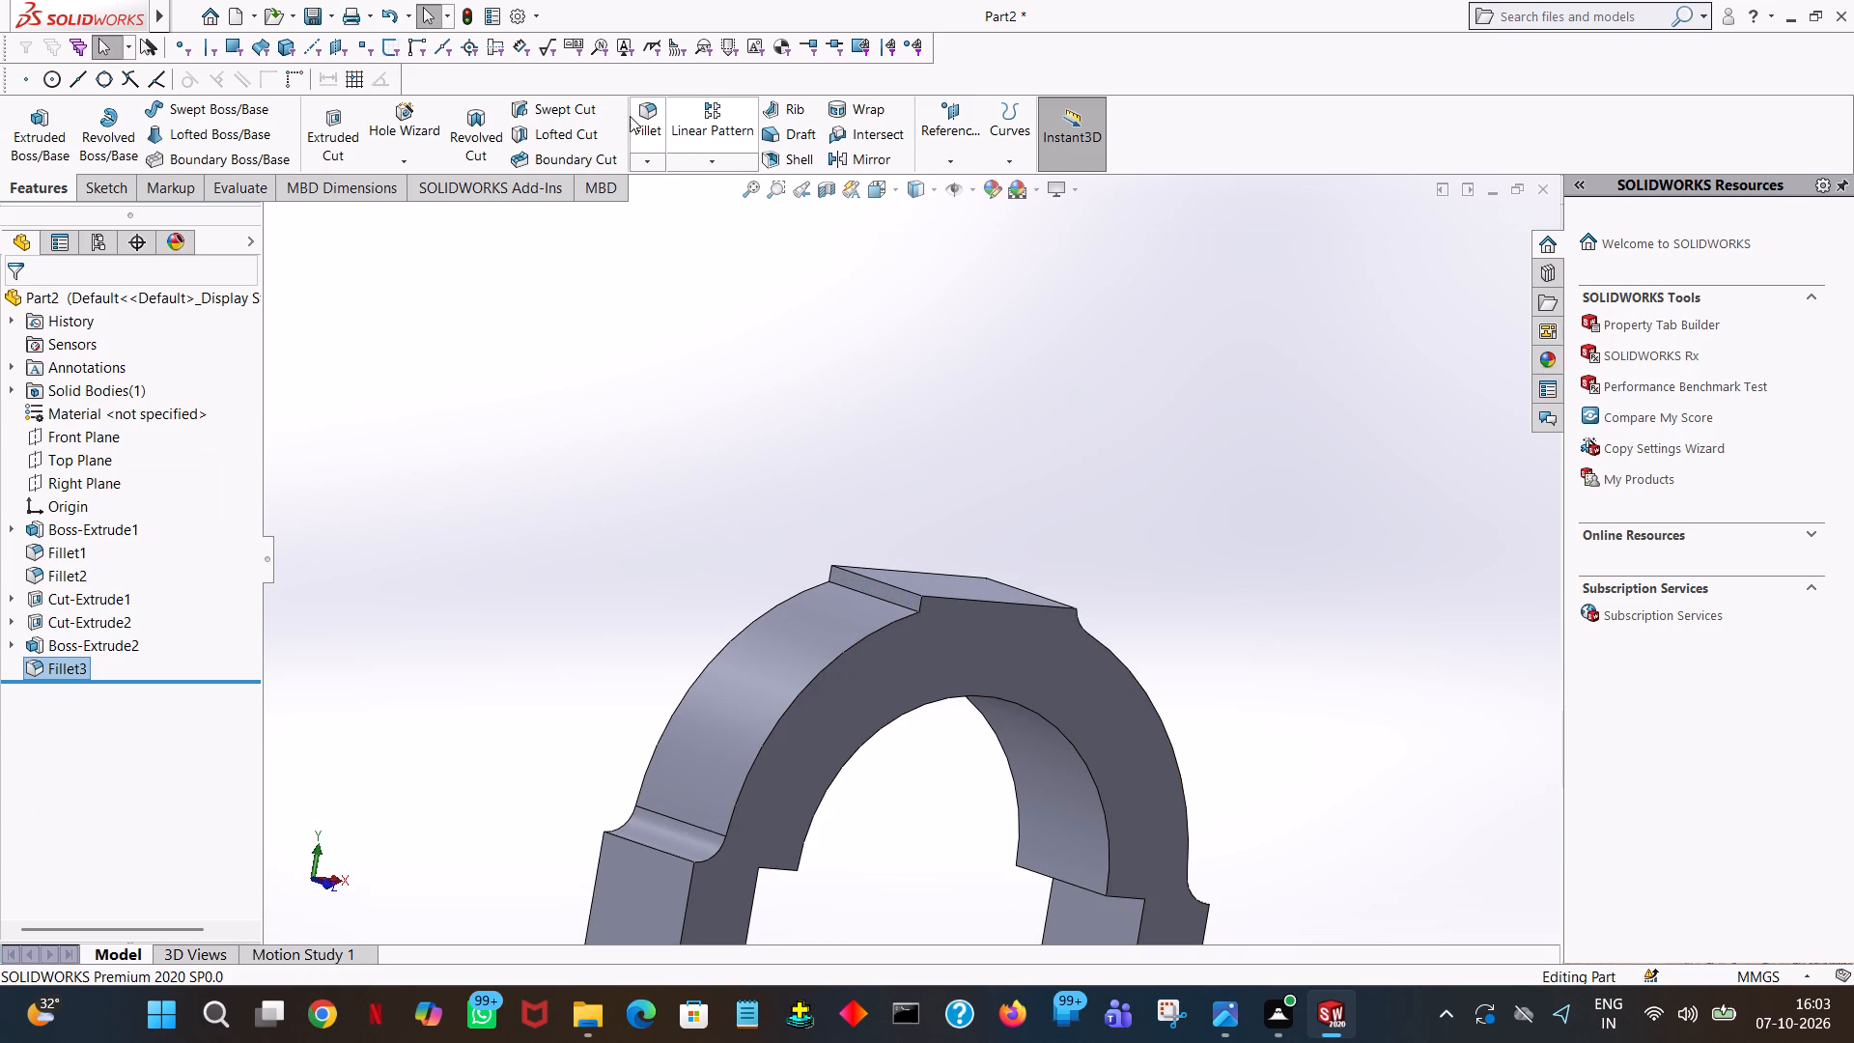
pyautogui.click(647, 120)
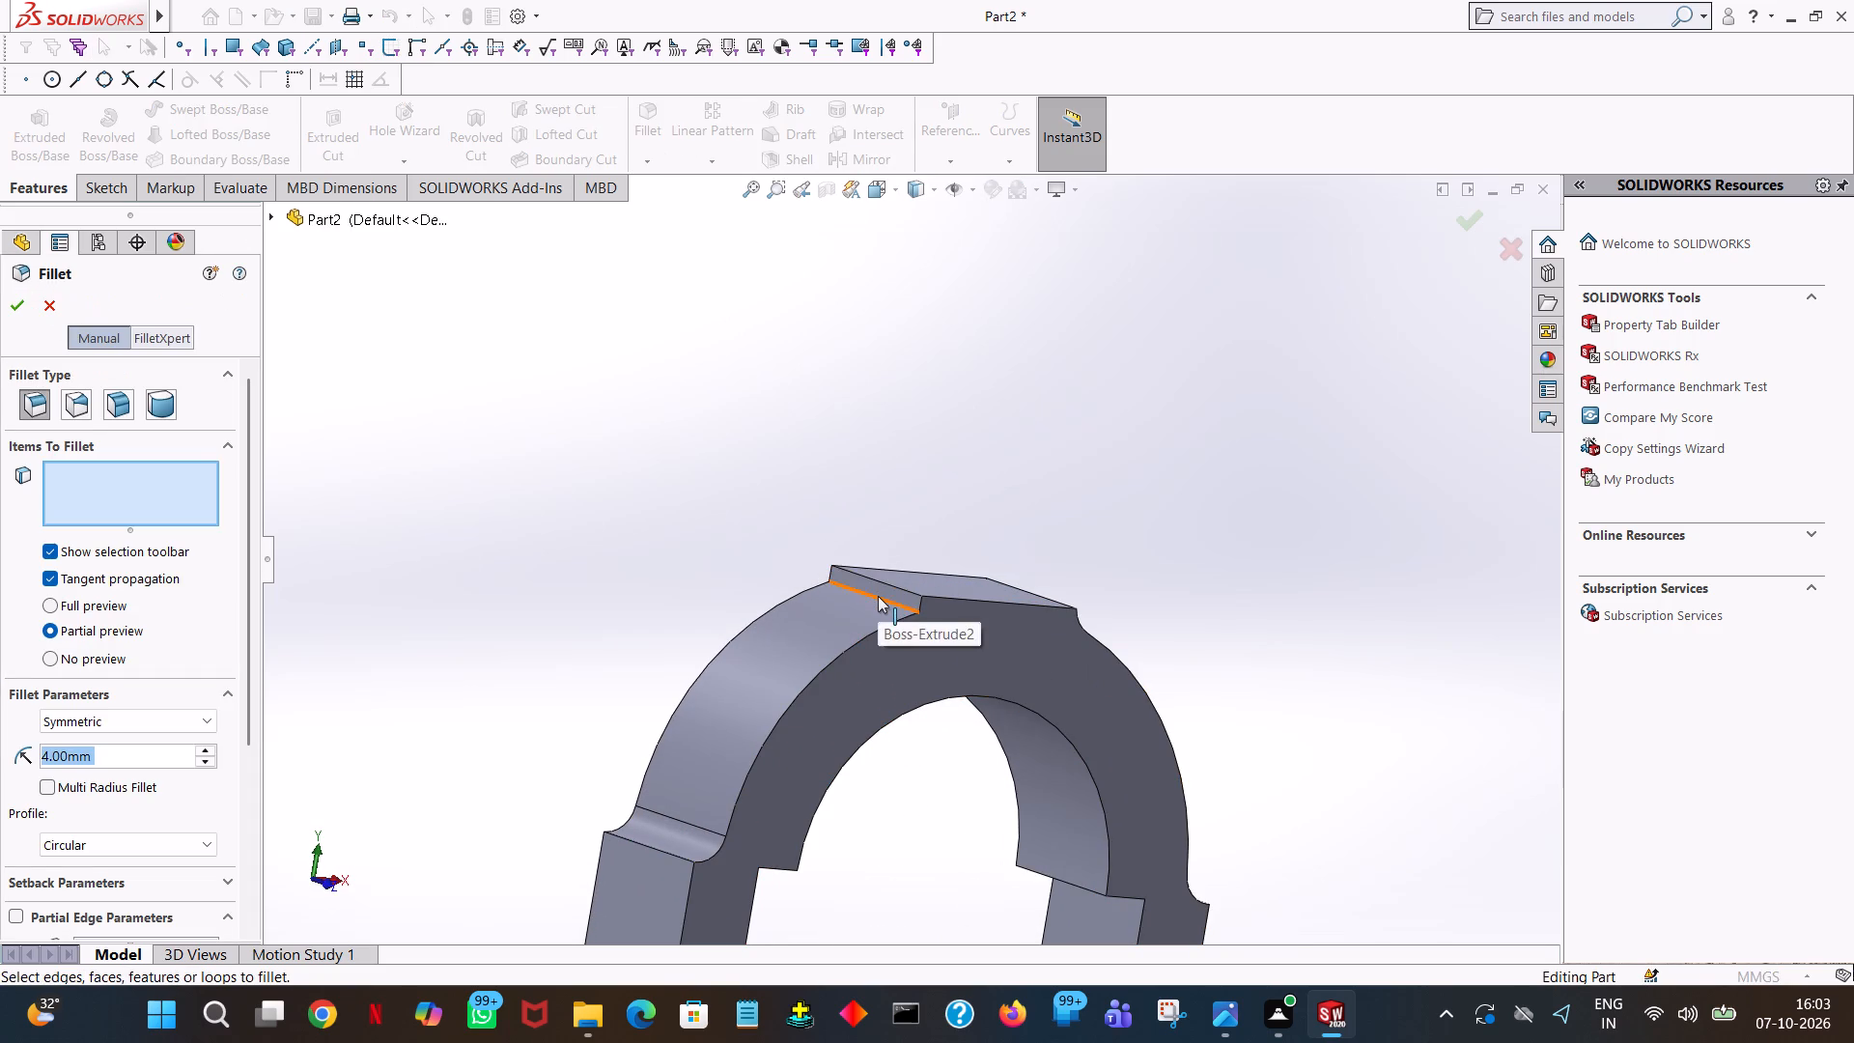
pyautogui.click(878, 596)
pyautogui.click(13, 308)
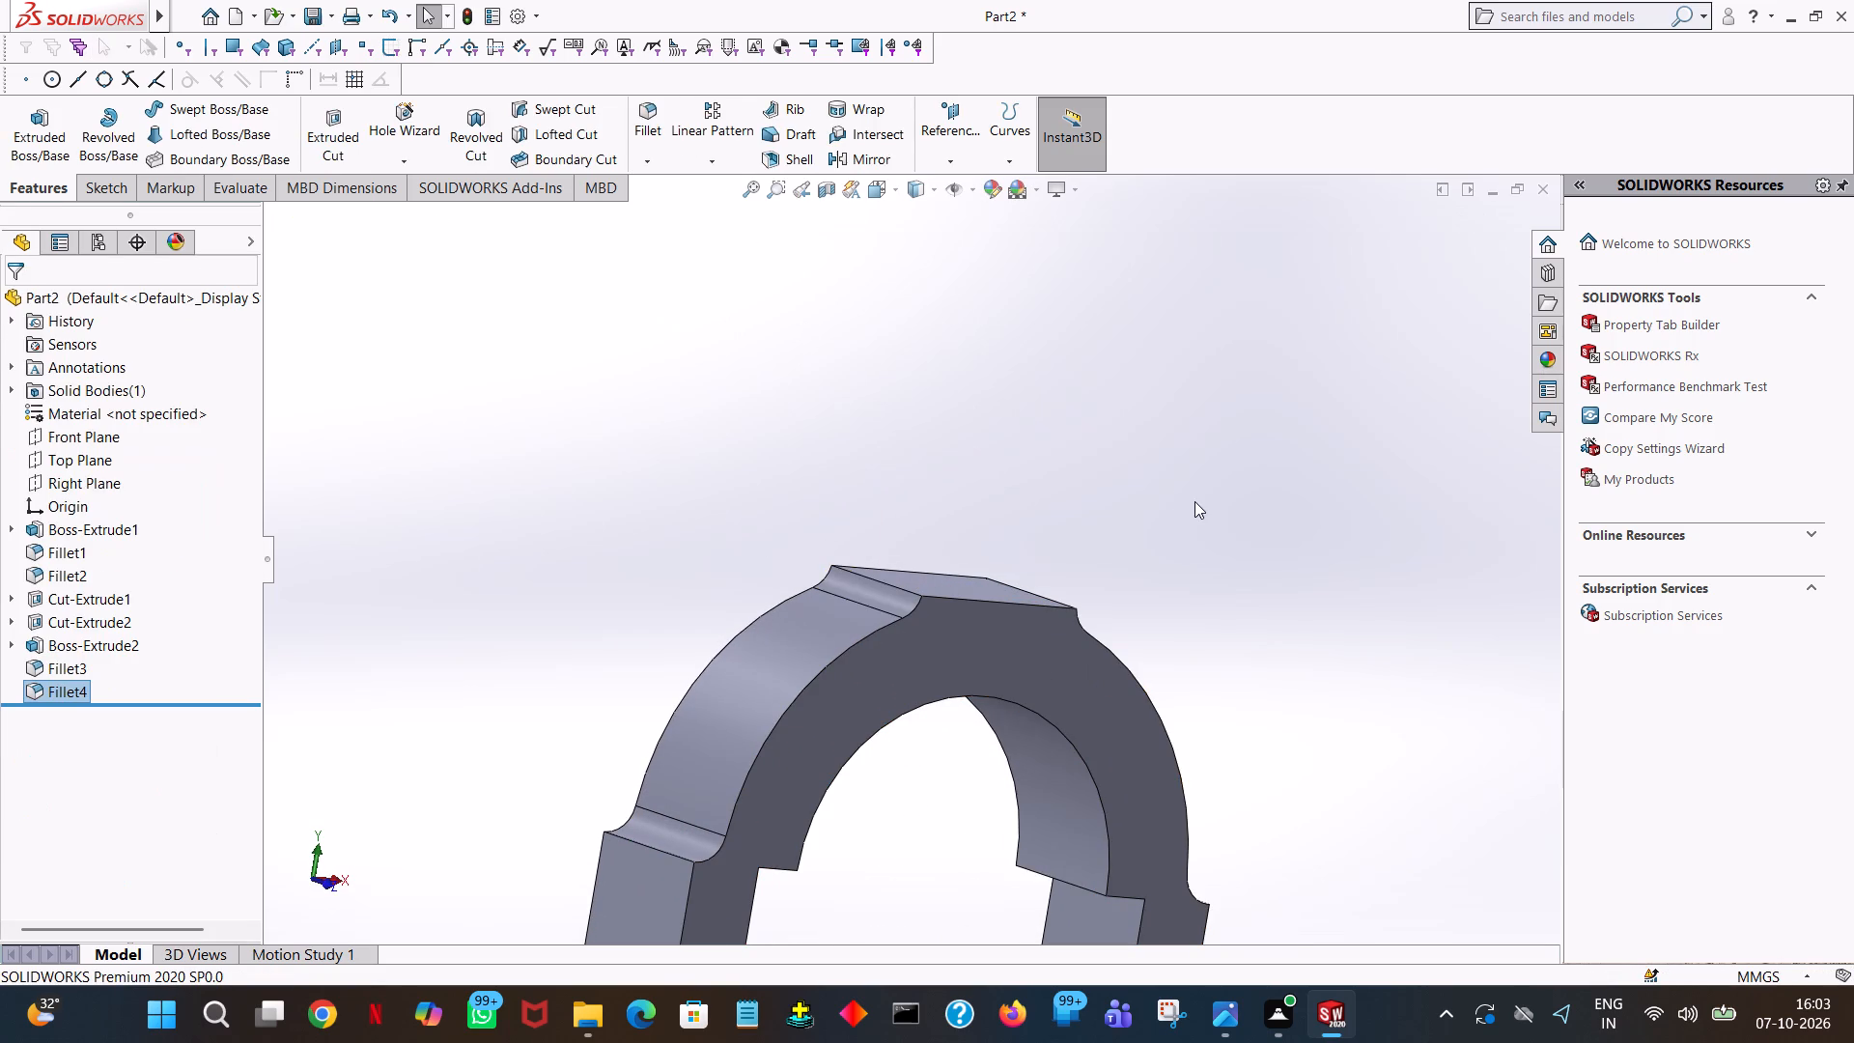
# Sketch a circle of 6 mm radius at the center of the pad's top face, for an extruded cut.
pyautogui.keyDown('ctrl'); pyautogui.scroll(-2, 1092, 601); pyautogui.keyUp('ctrl')
pyautogui.keyDown('ctrl'); pyautogui.scroll(6, 507, 556); pyautogui.keyUp('ctrl')
pyautogui.moveTo(795, 557); pyautogui.dragTo(687, 537, button='middle')
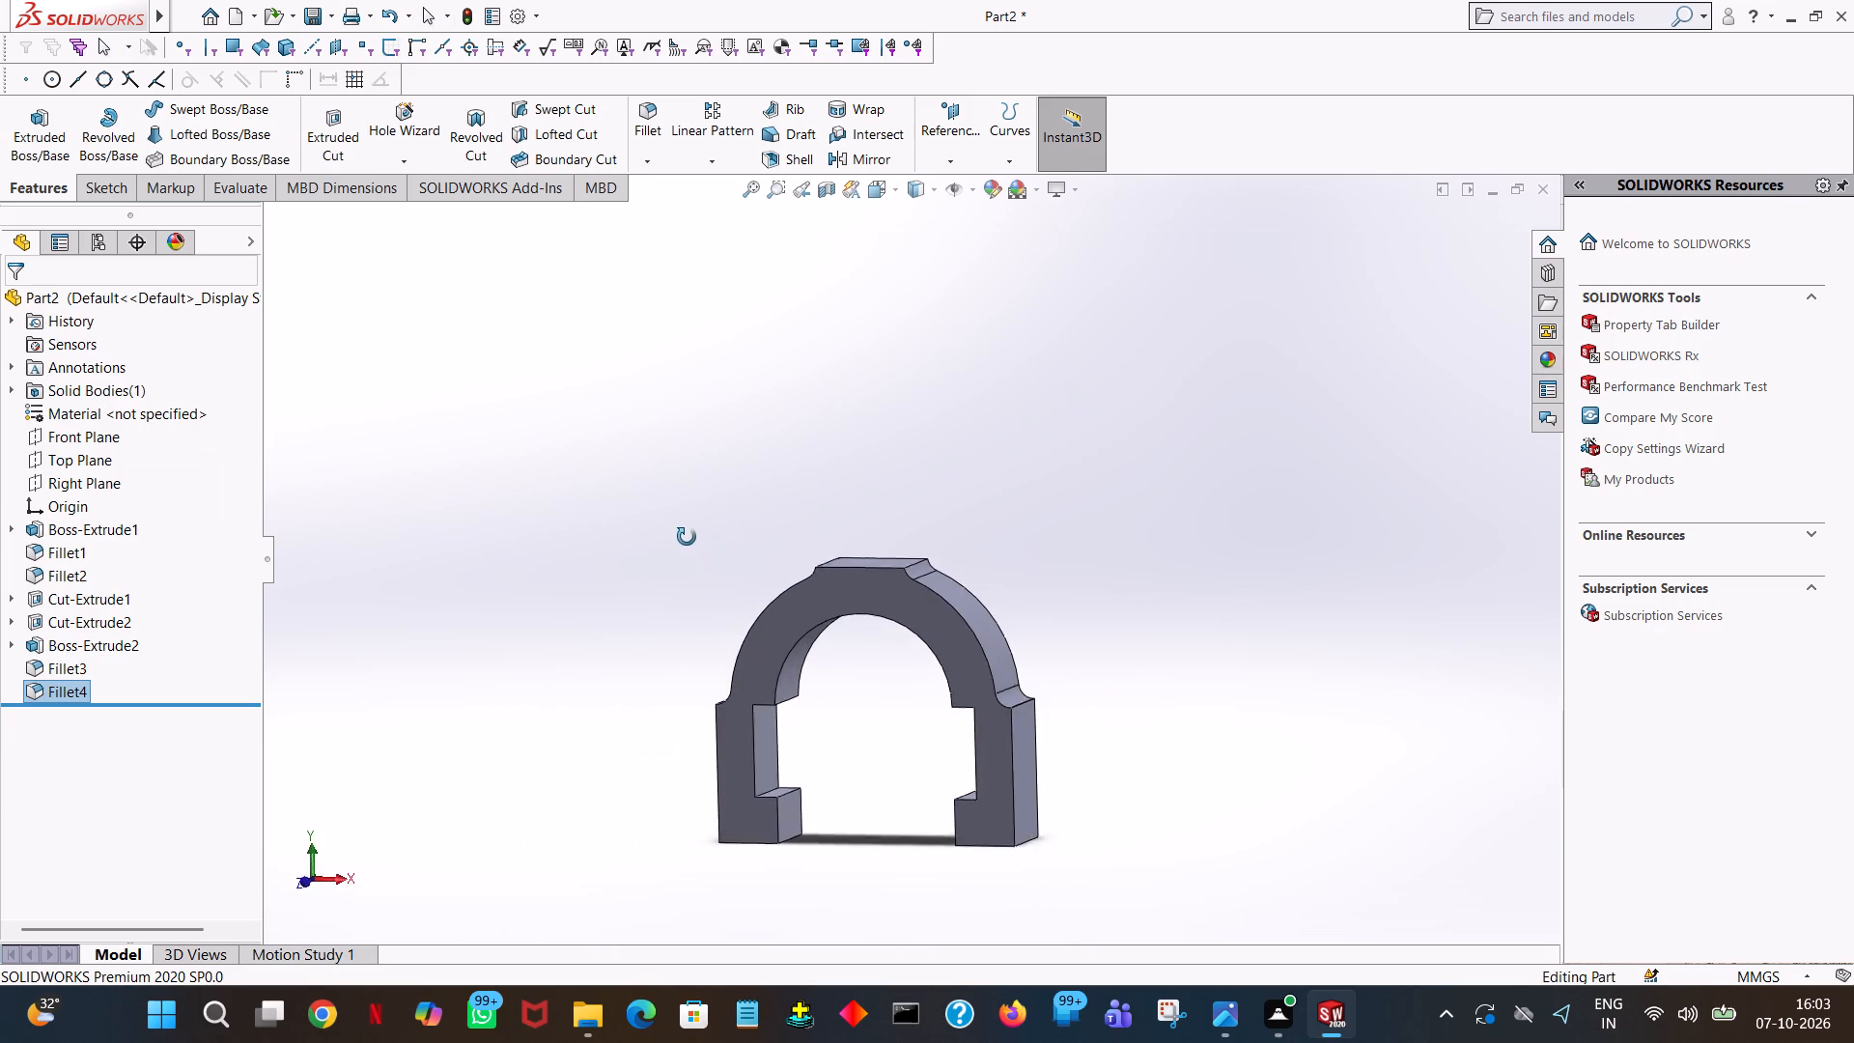
pyautogui.moveTo(687, 537); pyautogui.dragTo(715, 598, button='middle')
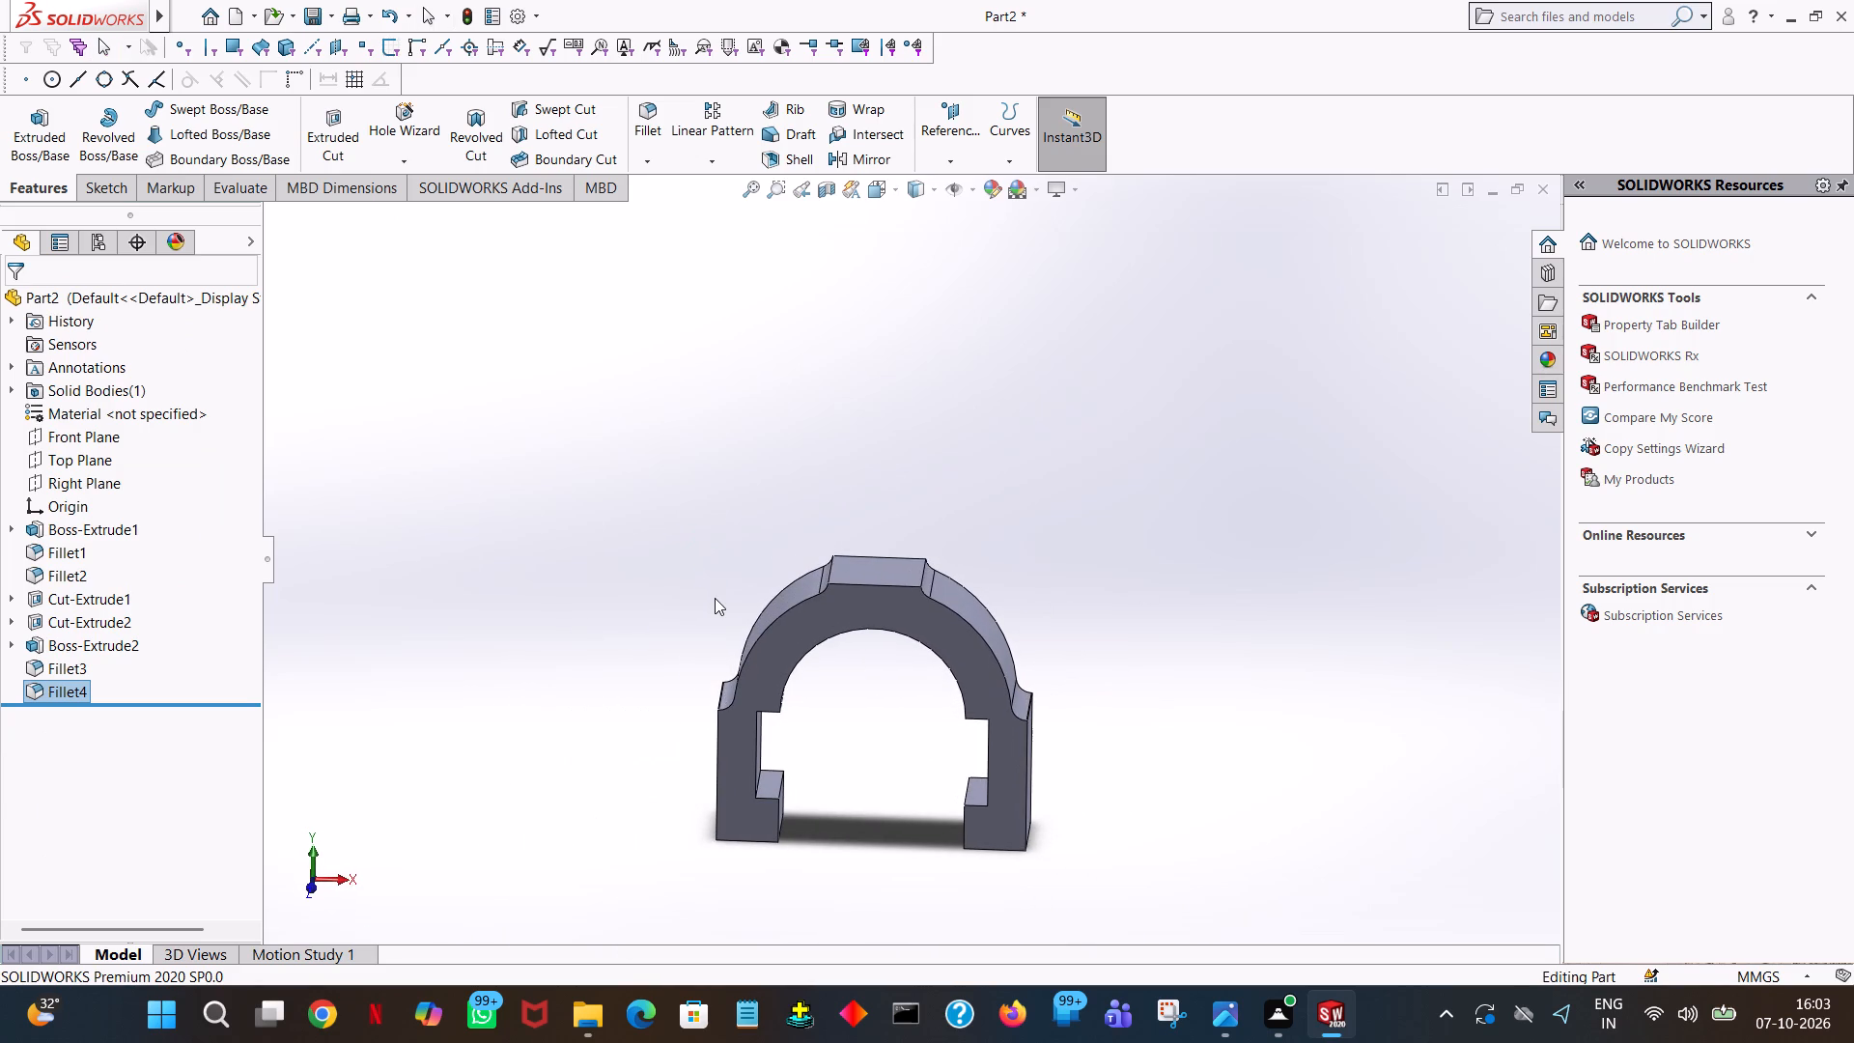
pyautogui.middleClick(715, 598)
pyautogui.click(328, 138)
pyautogui.moveTo(804, 407); pyautogui.dragTo(824, 694, button='middle')
pyautogui.click(894, 713)
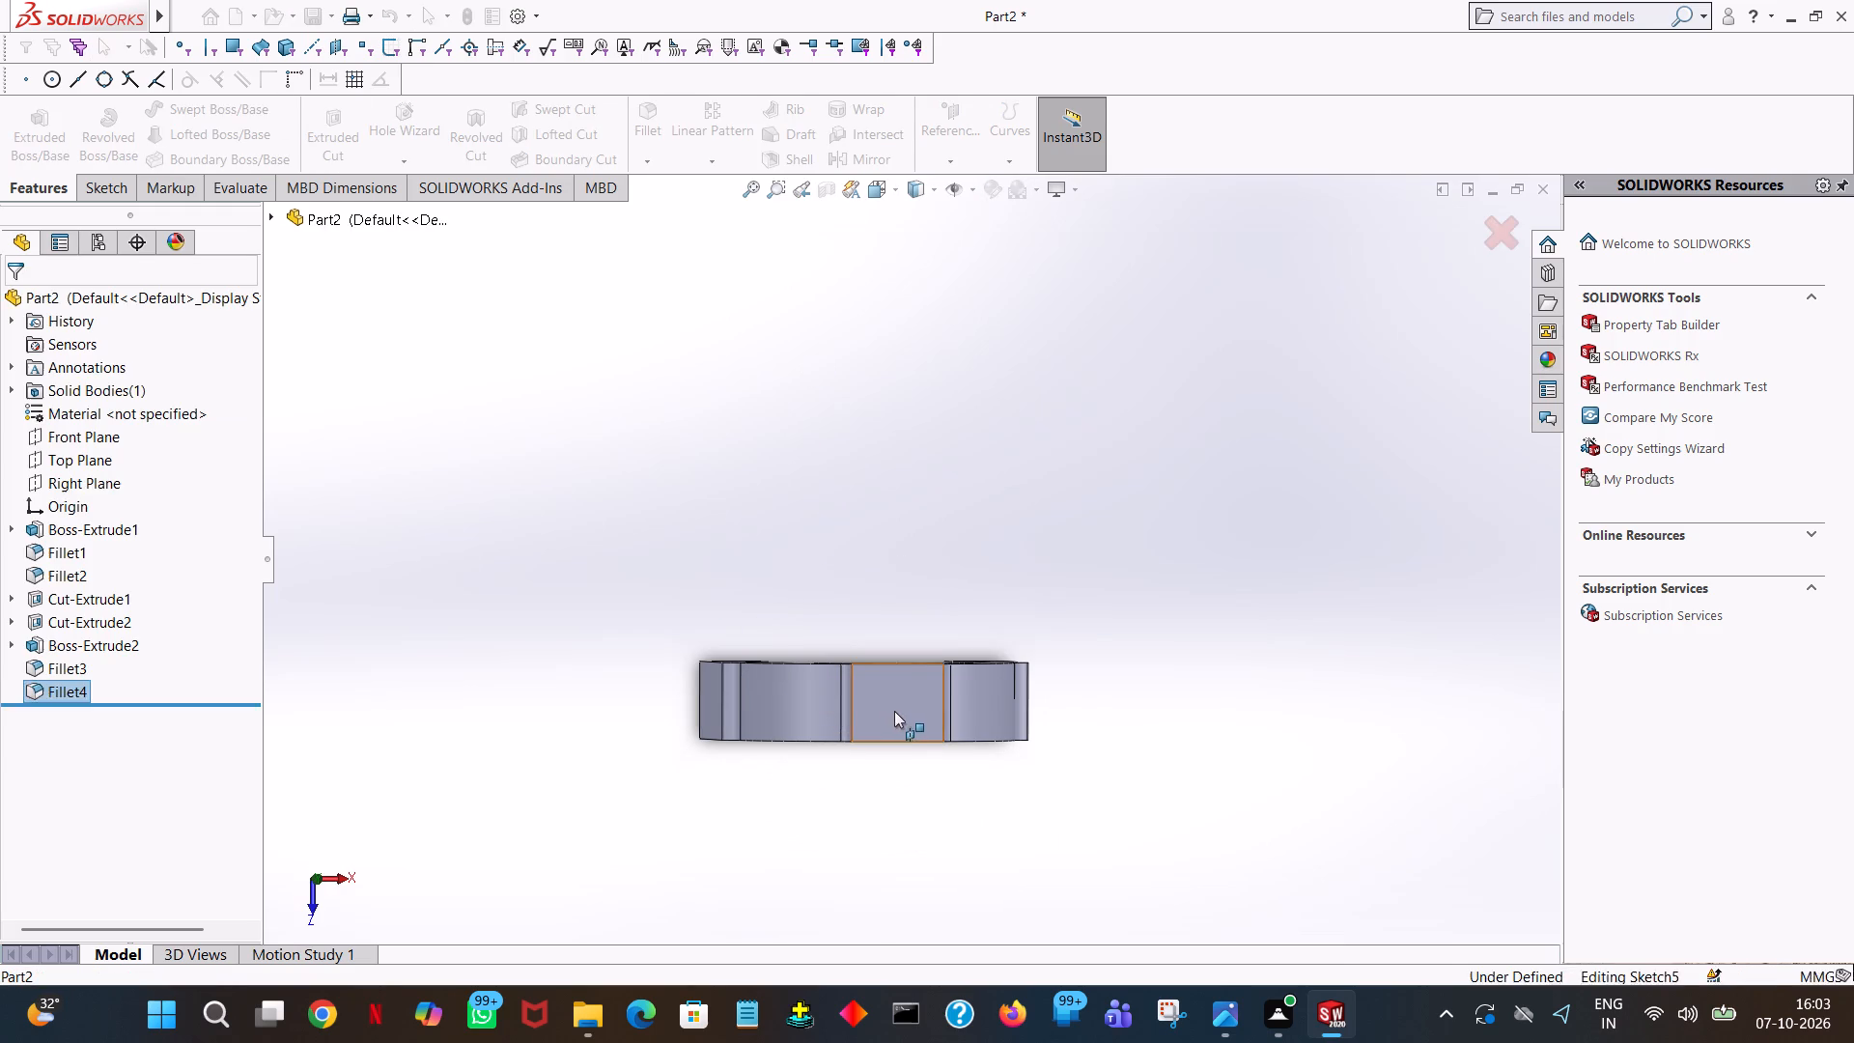
pyautogui.click(214, 99)
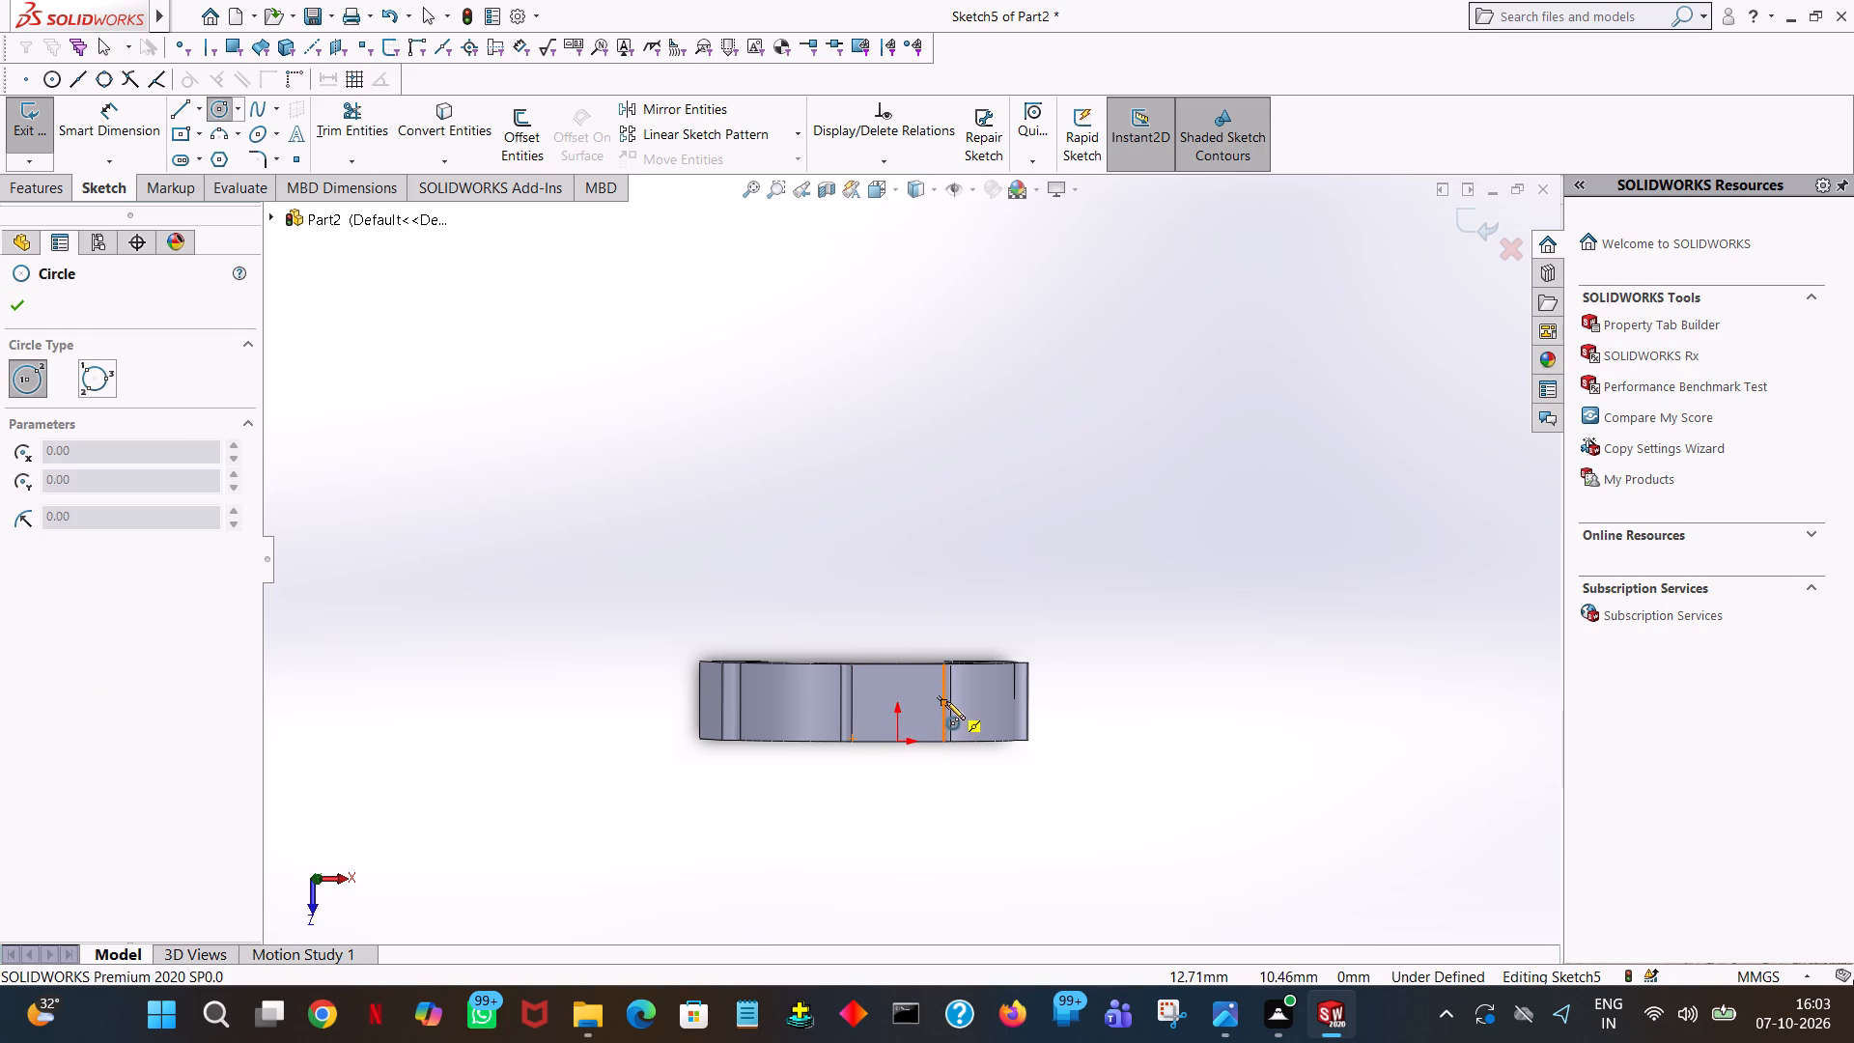
pyautogui.click(898, 700)
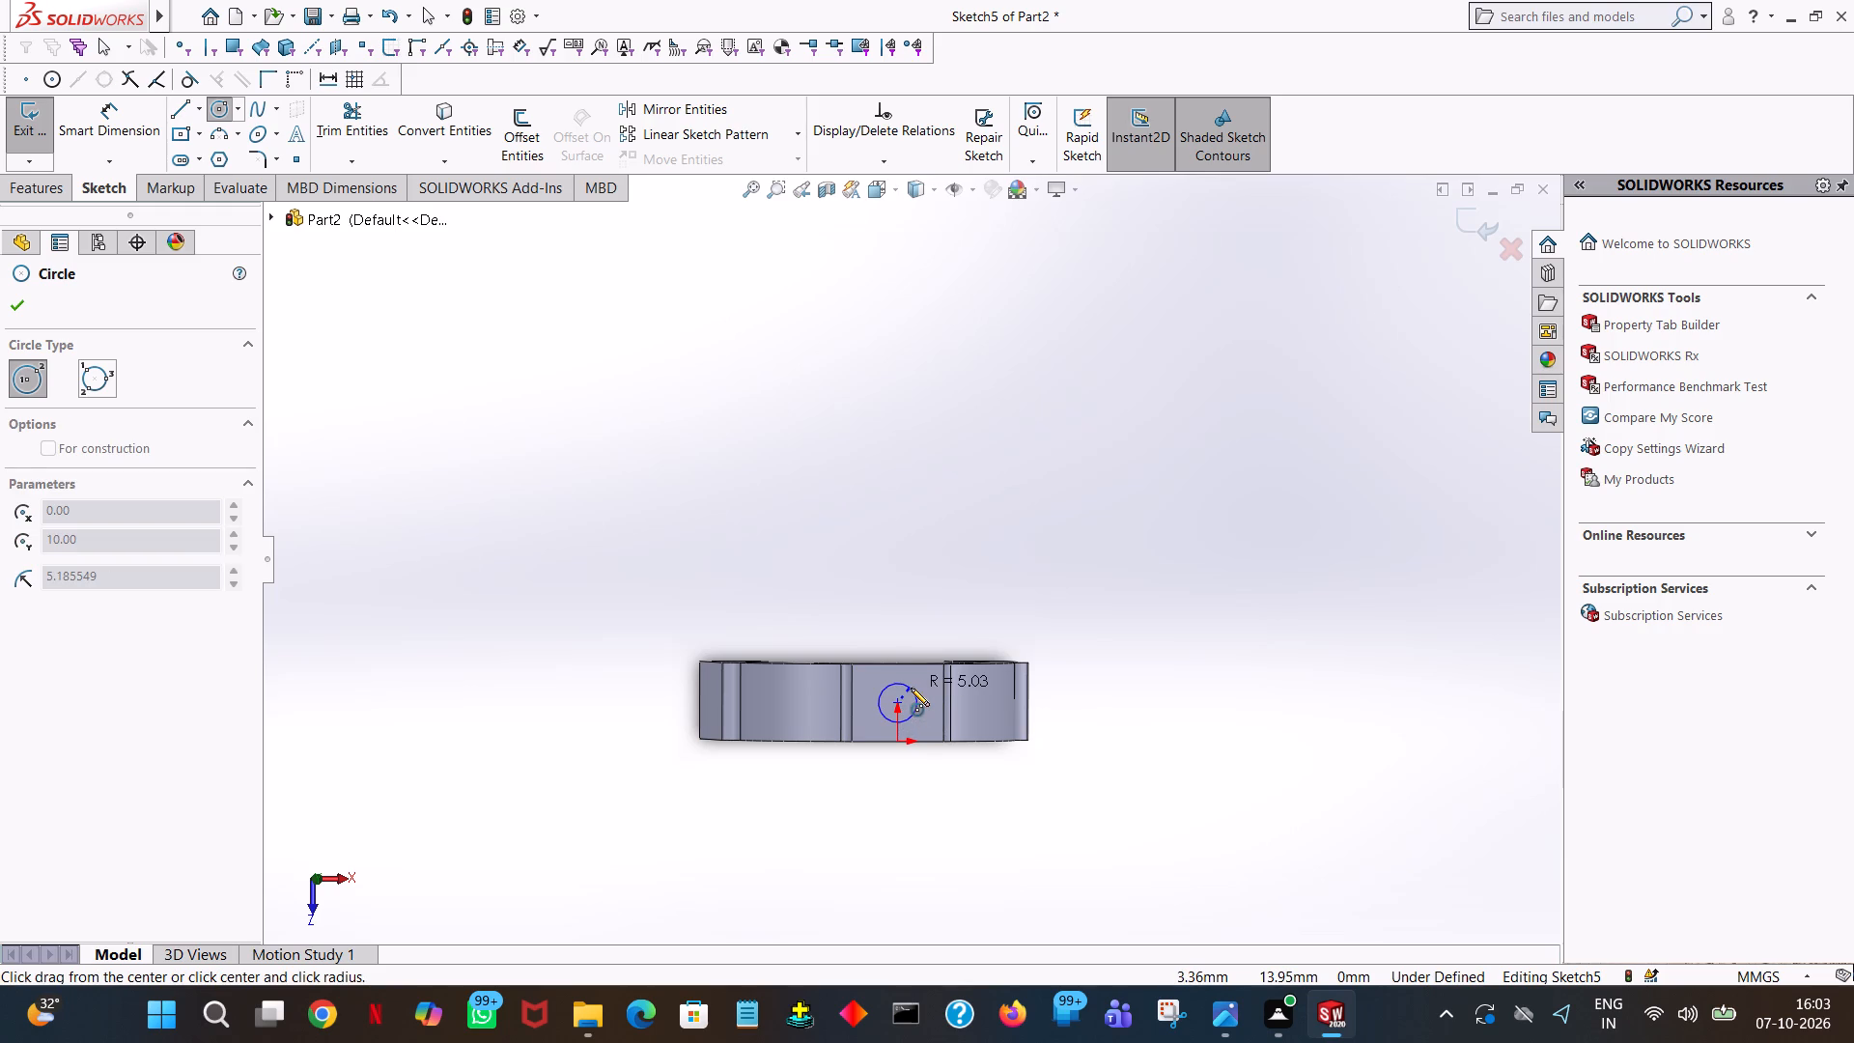
pyautogui.click(911, 688)
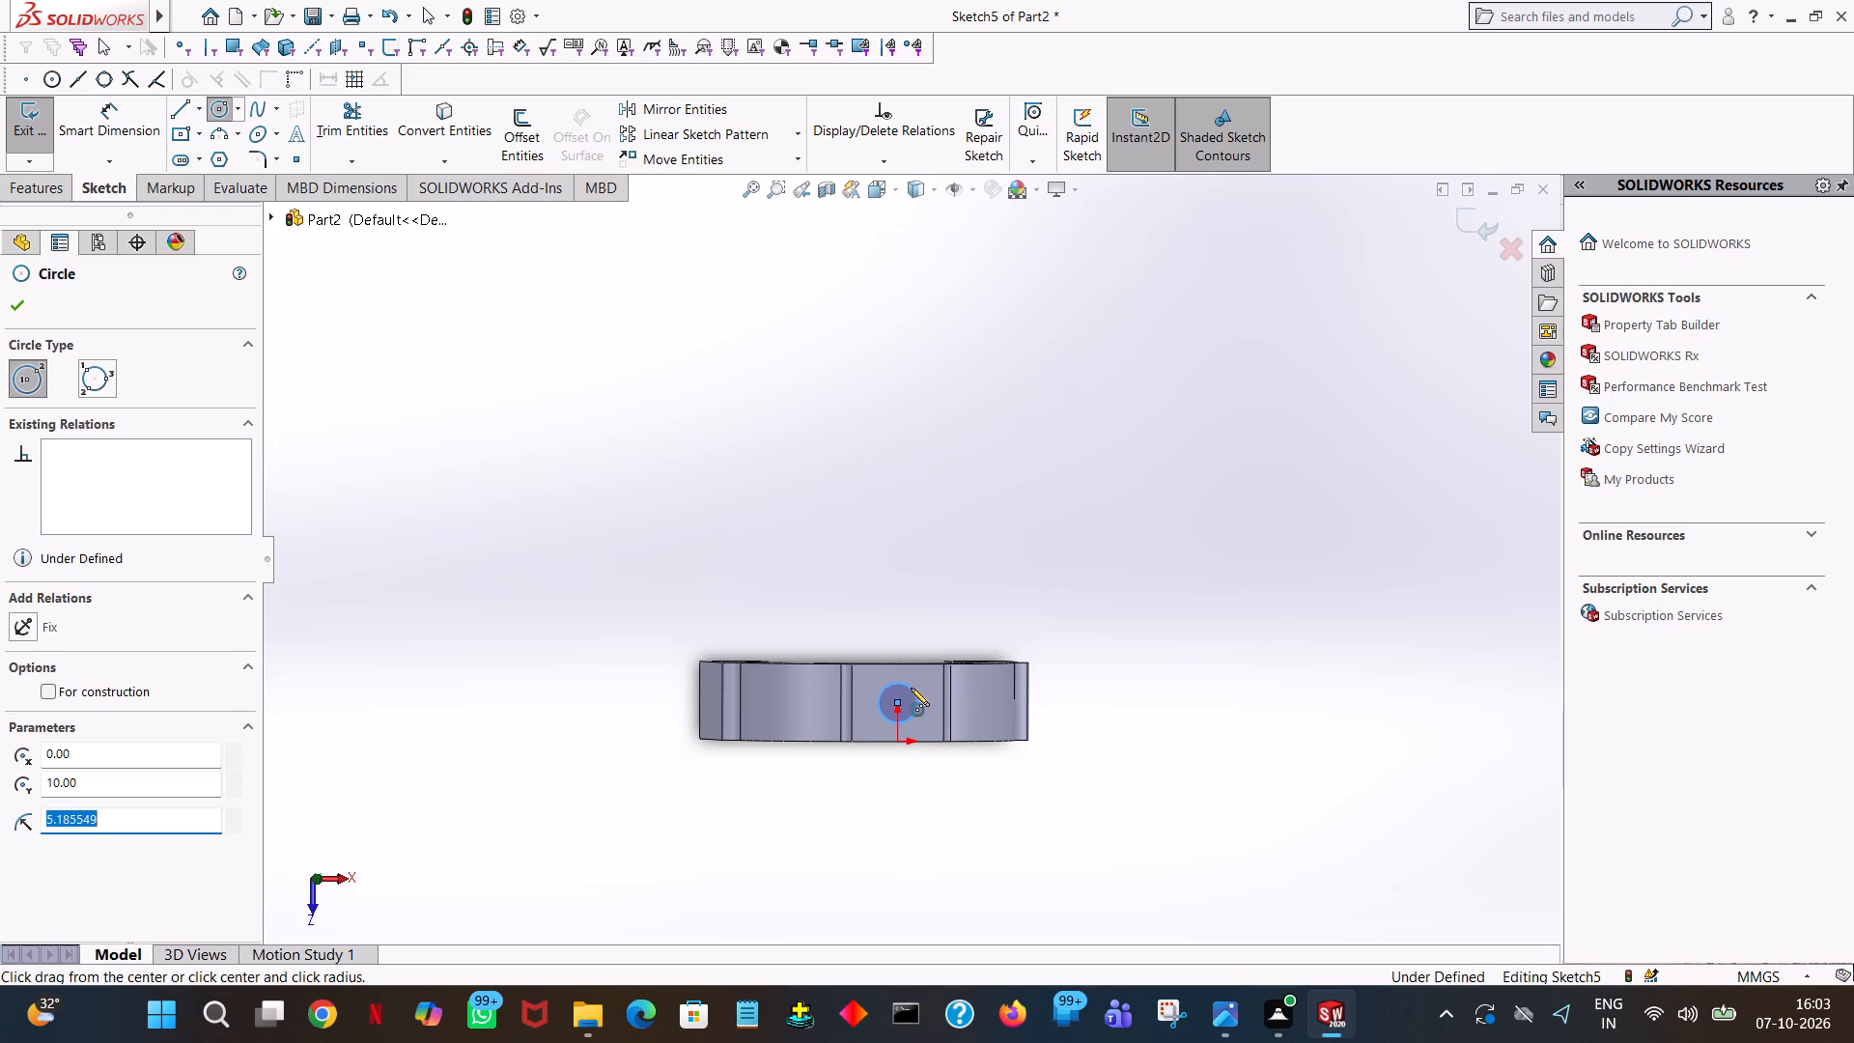
pyautogui.press('6')
pyautogui.press('Return')
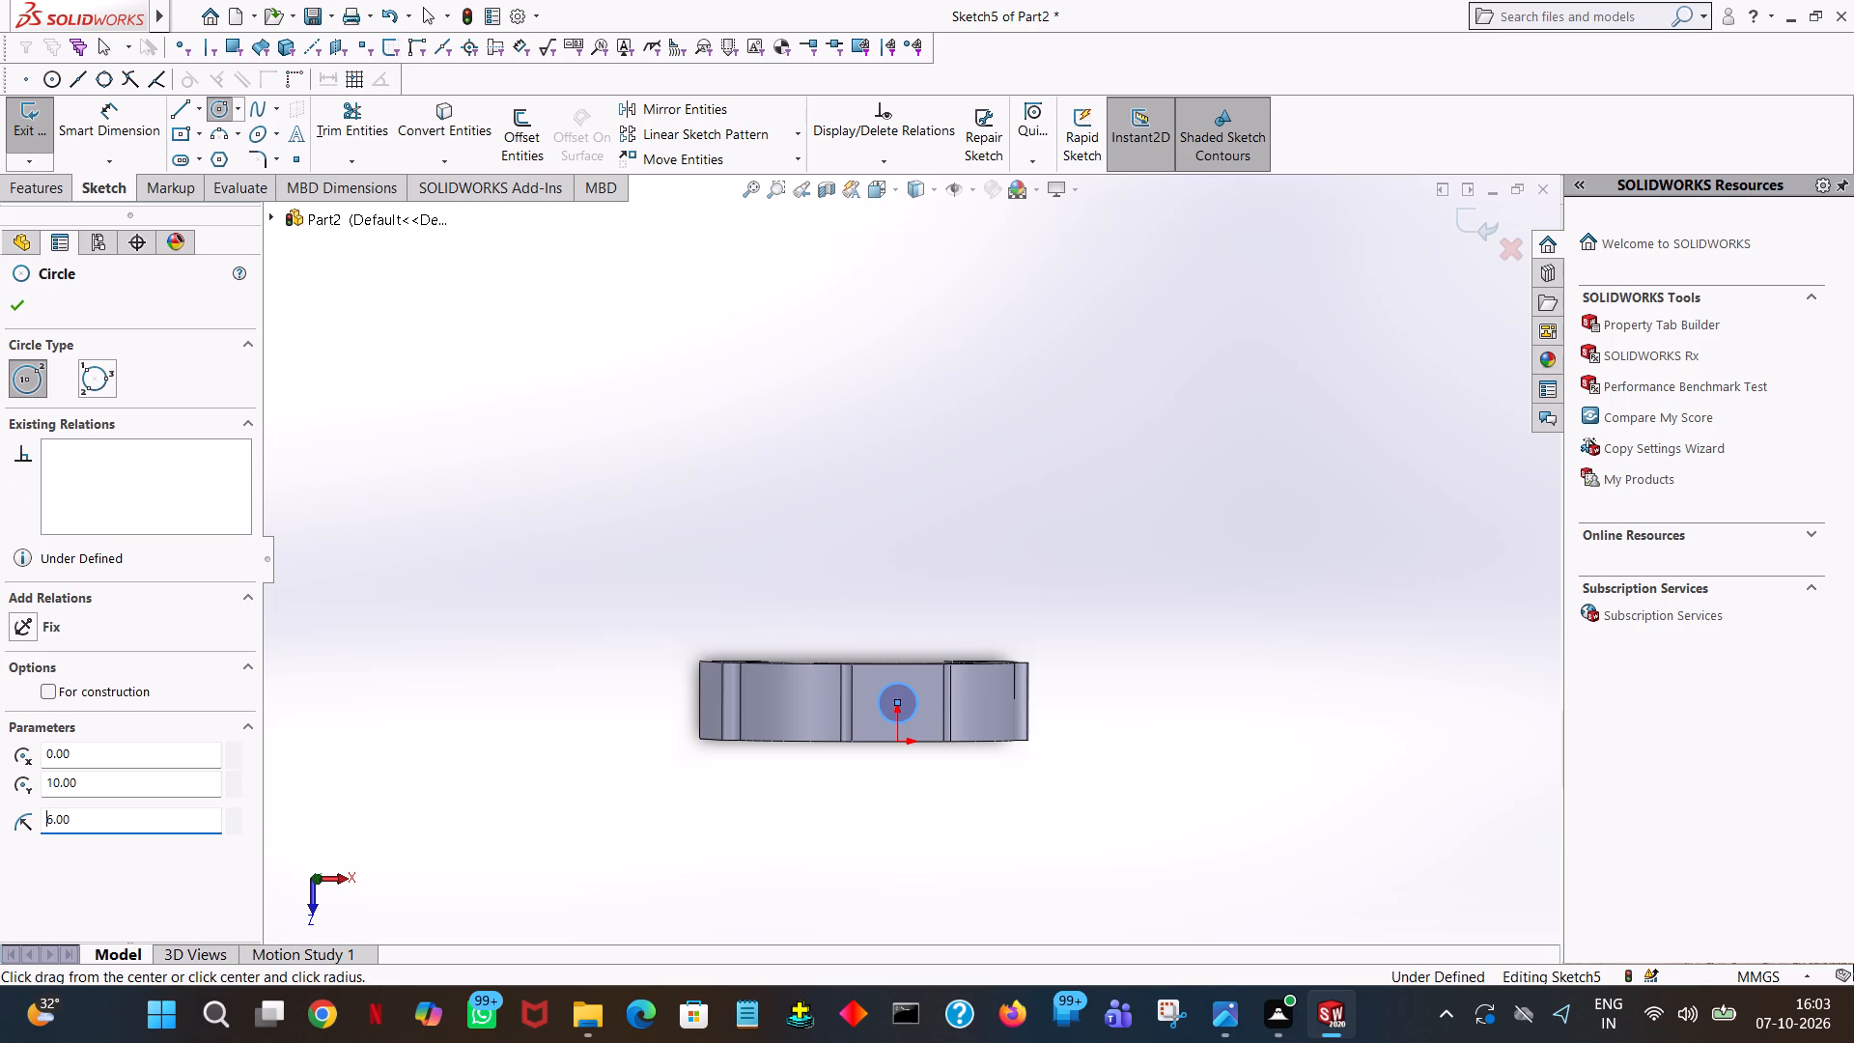
pyautogui.click(17, 316)
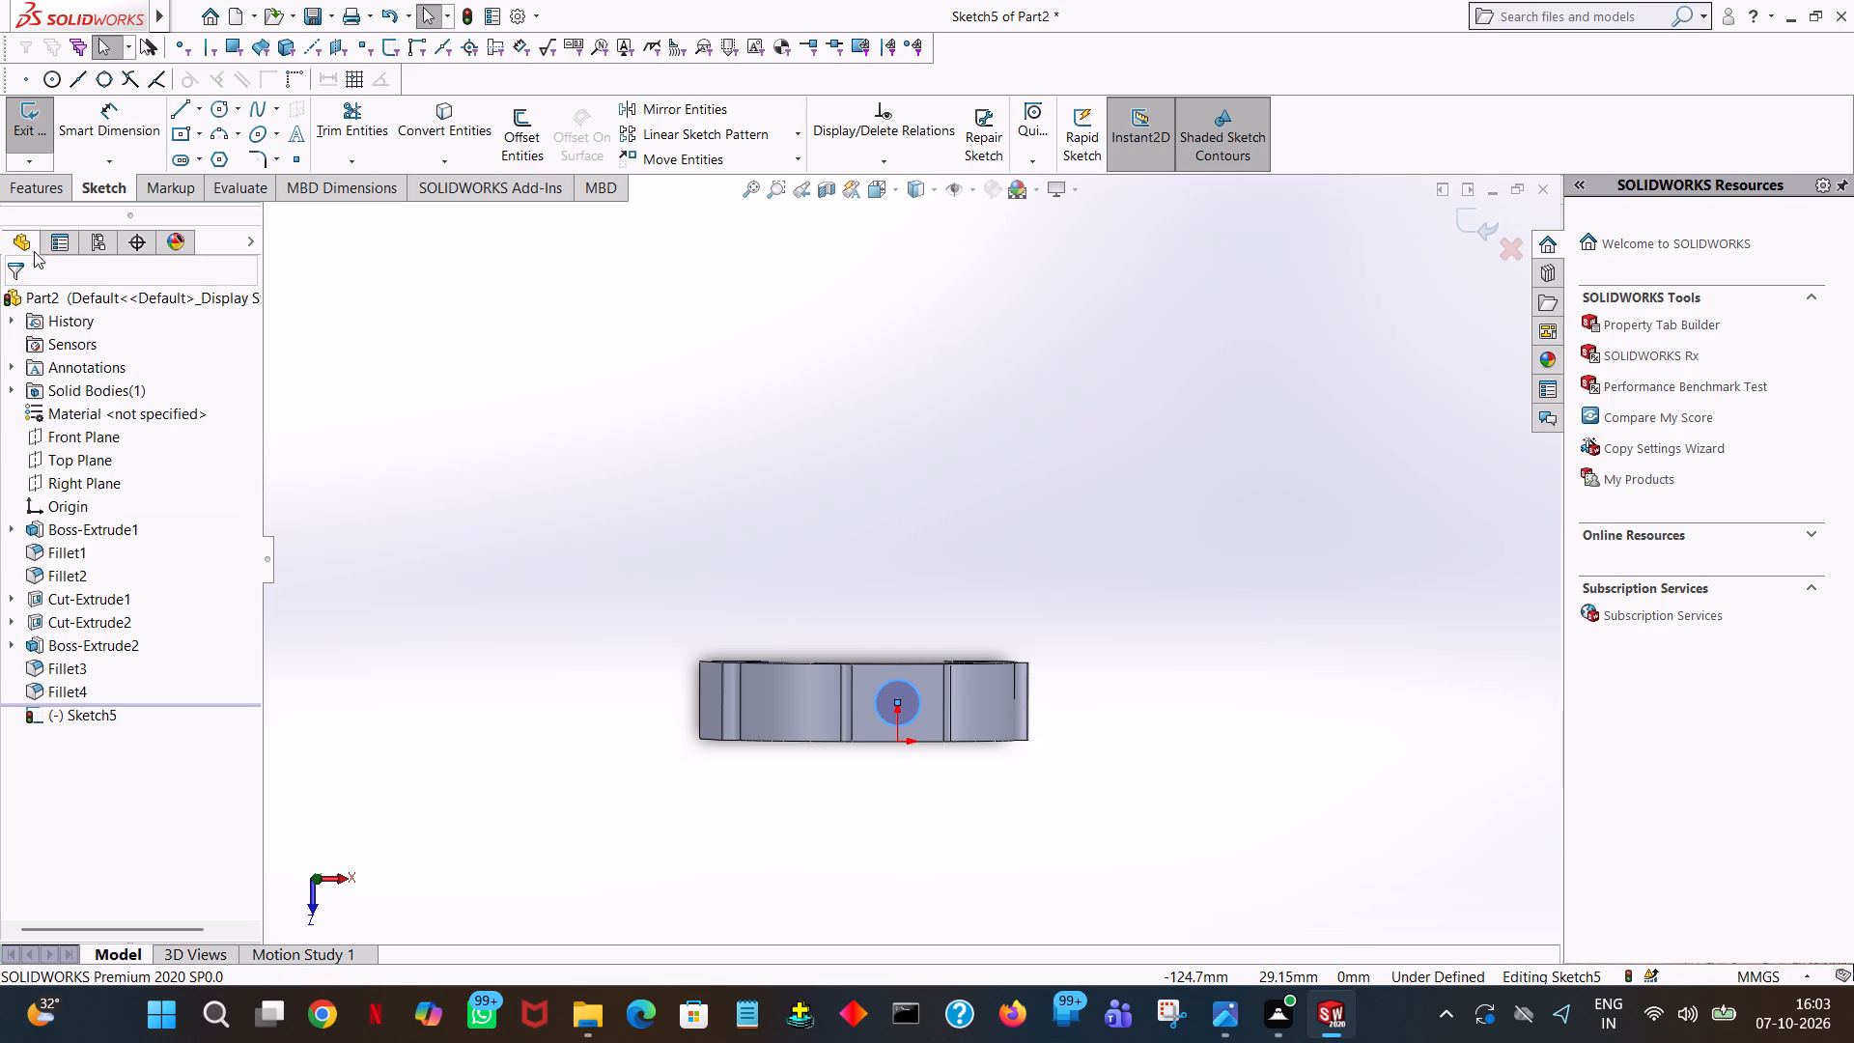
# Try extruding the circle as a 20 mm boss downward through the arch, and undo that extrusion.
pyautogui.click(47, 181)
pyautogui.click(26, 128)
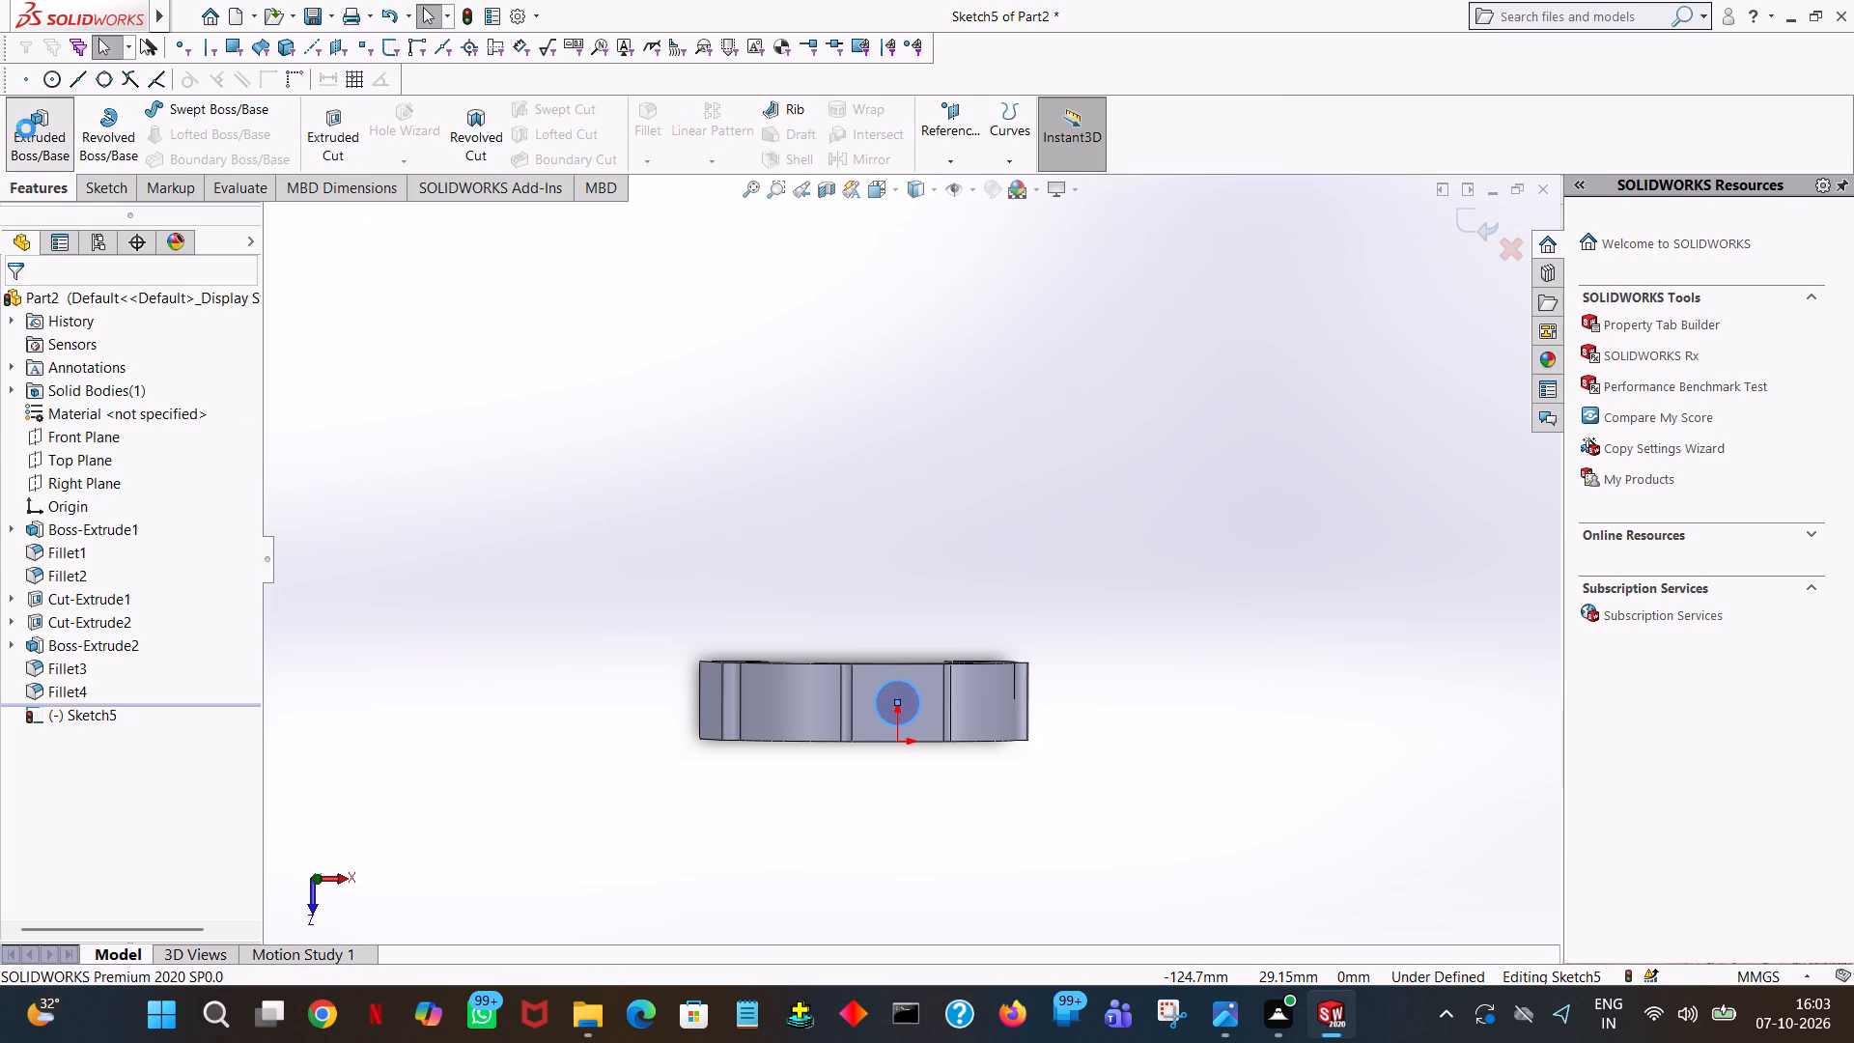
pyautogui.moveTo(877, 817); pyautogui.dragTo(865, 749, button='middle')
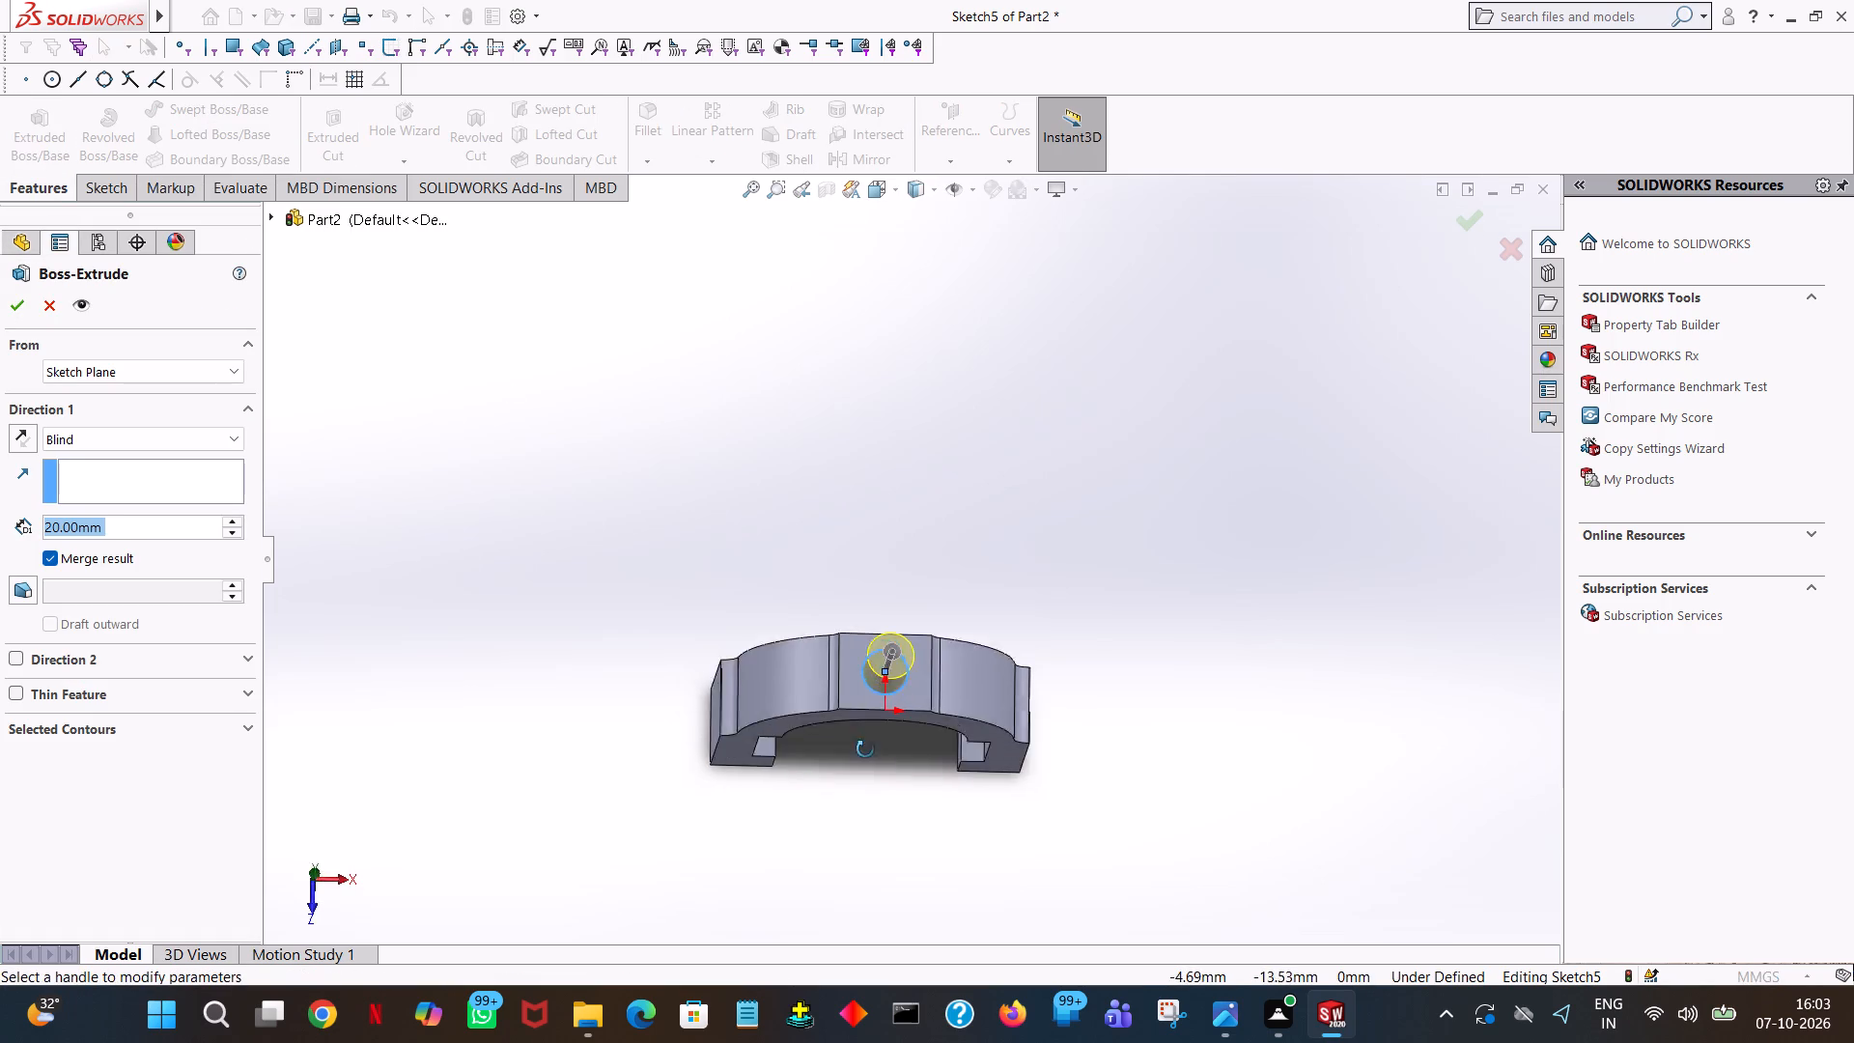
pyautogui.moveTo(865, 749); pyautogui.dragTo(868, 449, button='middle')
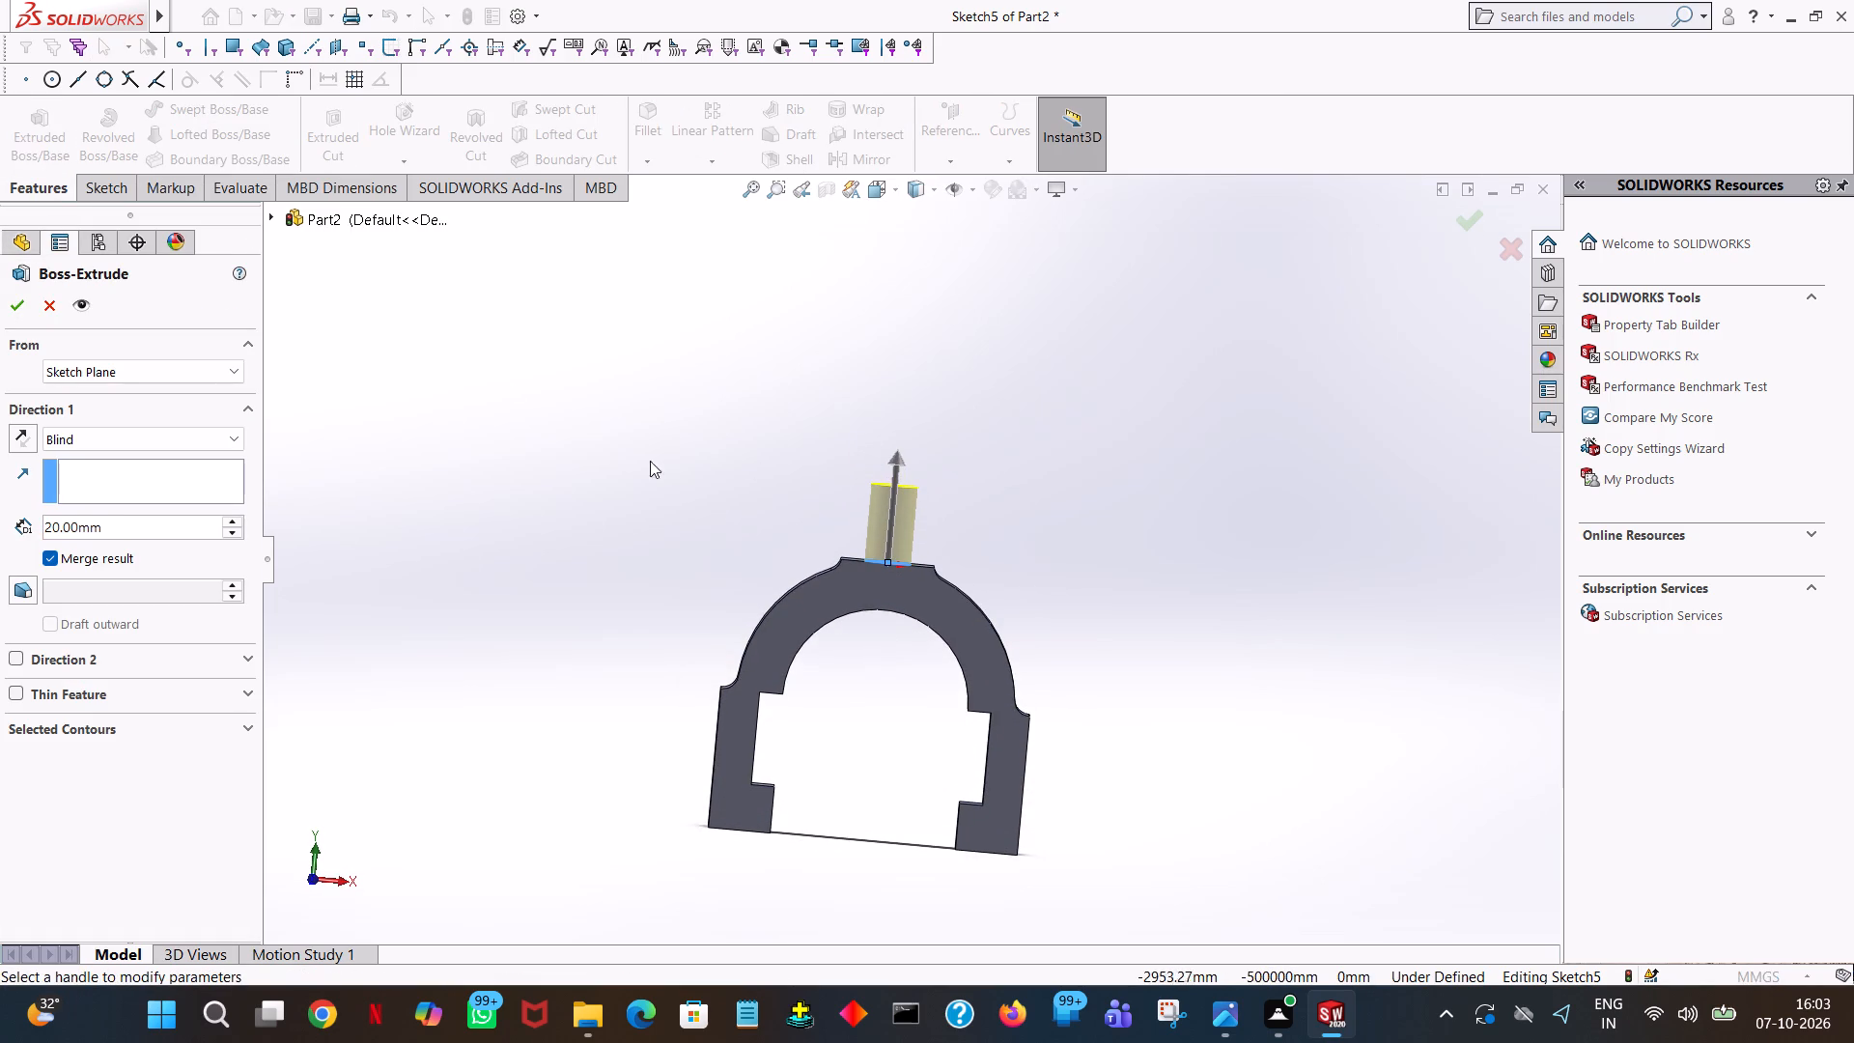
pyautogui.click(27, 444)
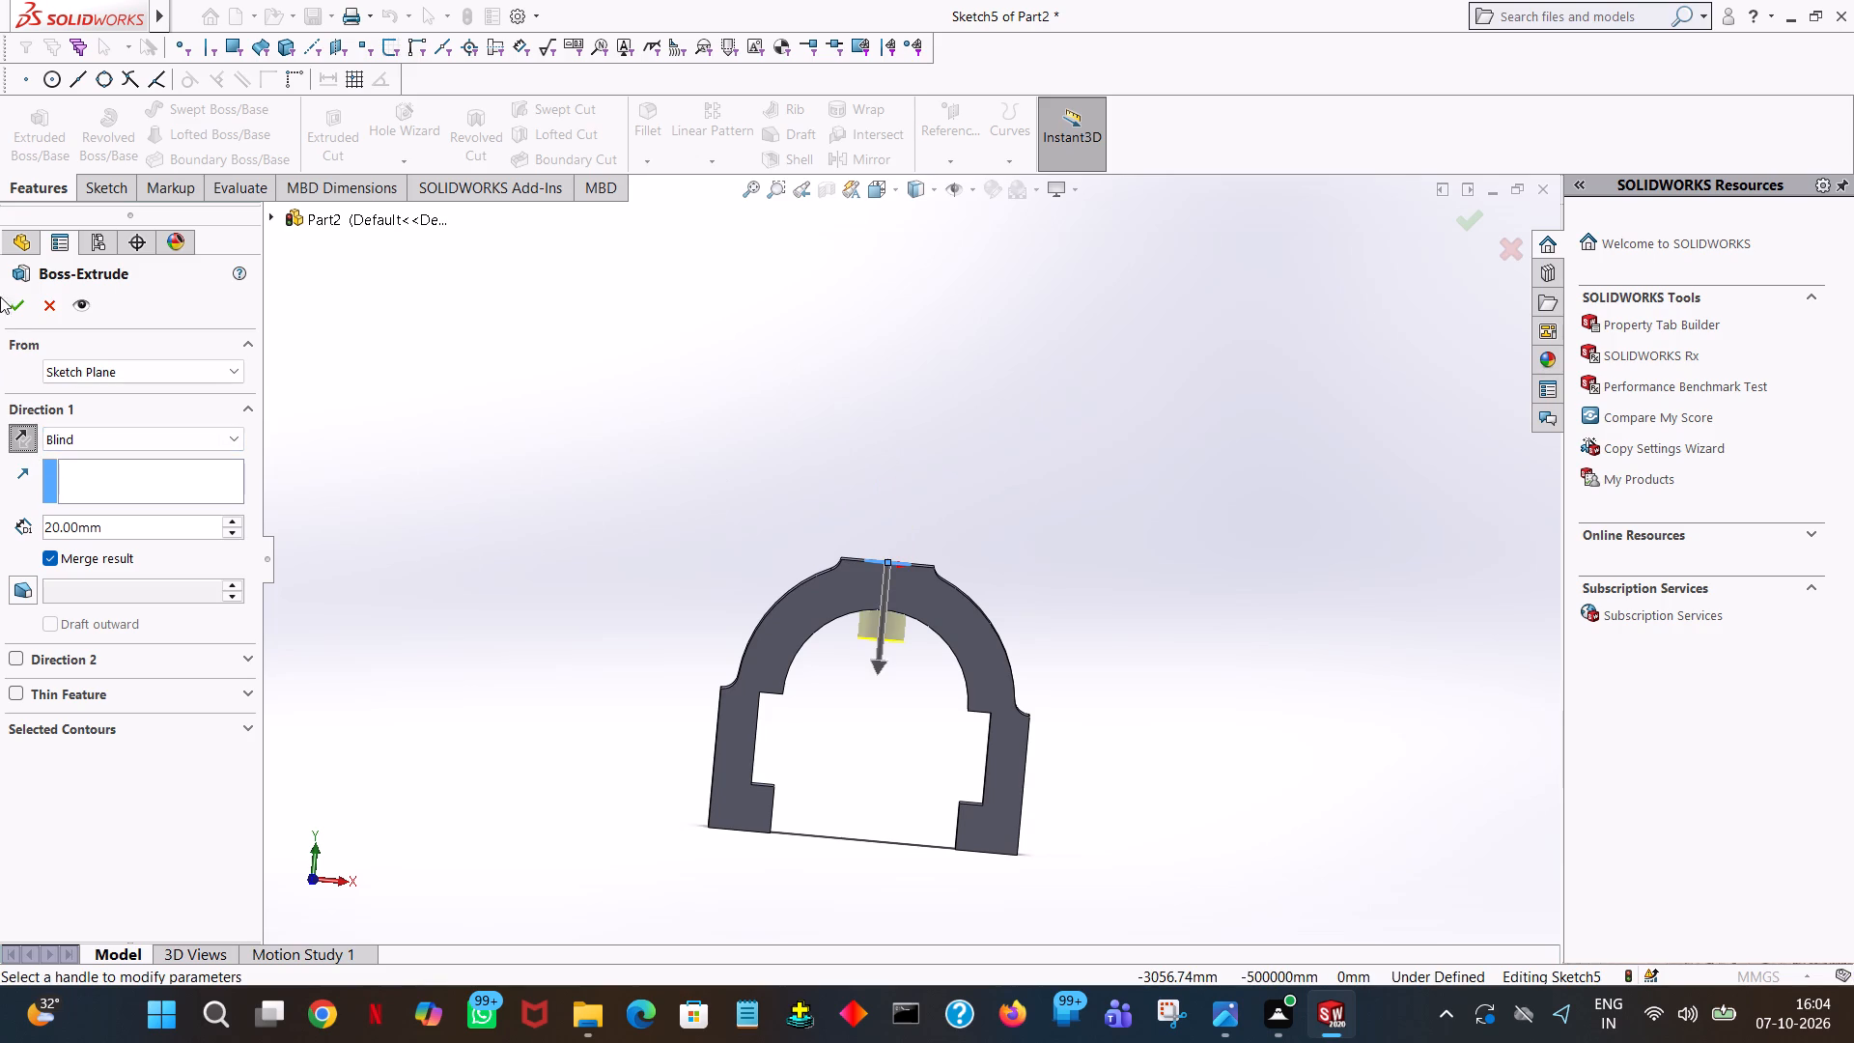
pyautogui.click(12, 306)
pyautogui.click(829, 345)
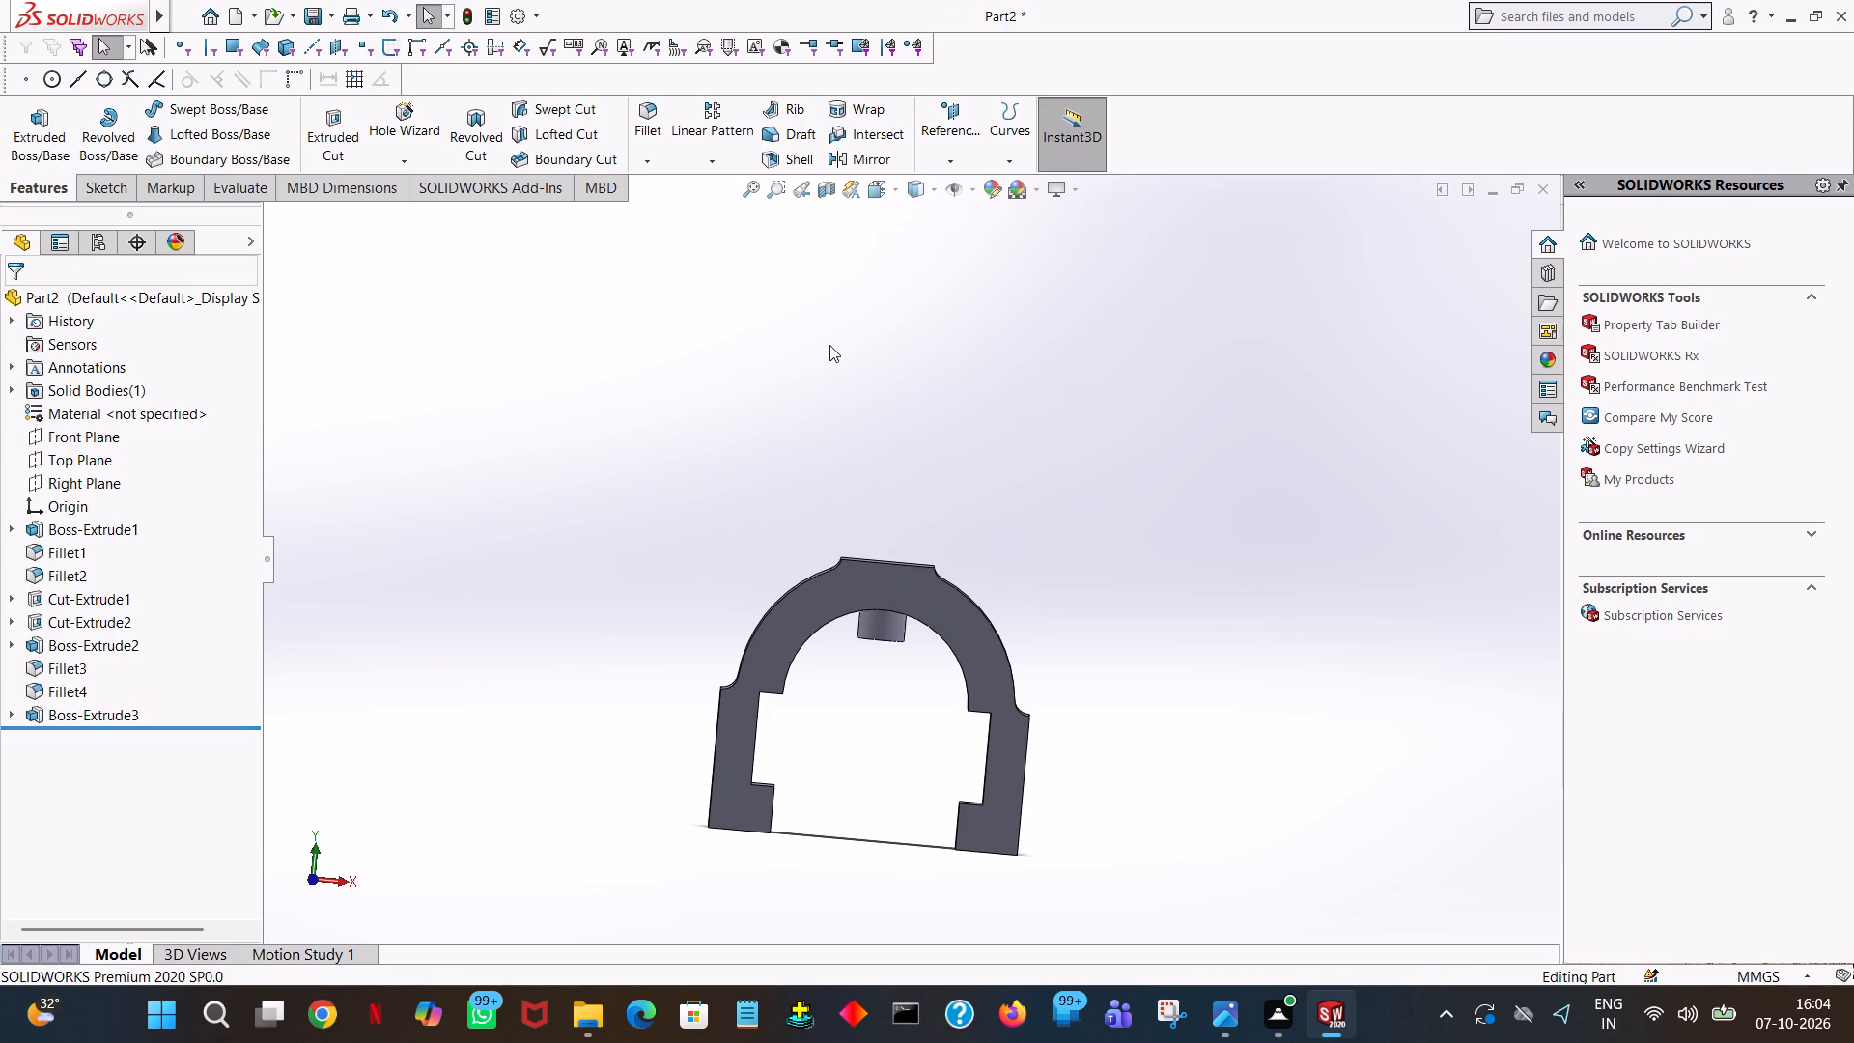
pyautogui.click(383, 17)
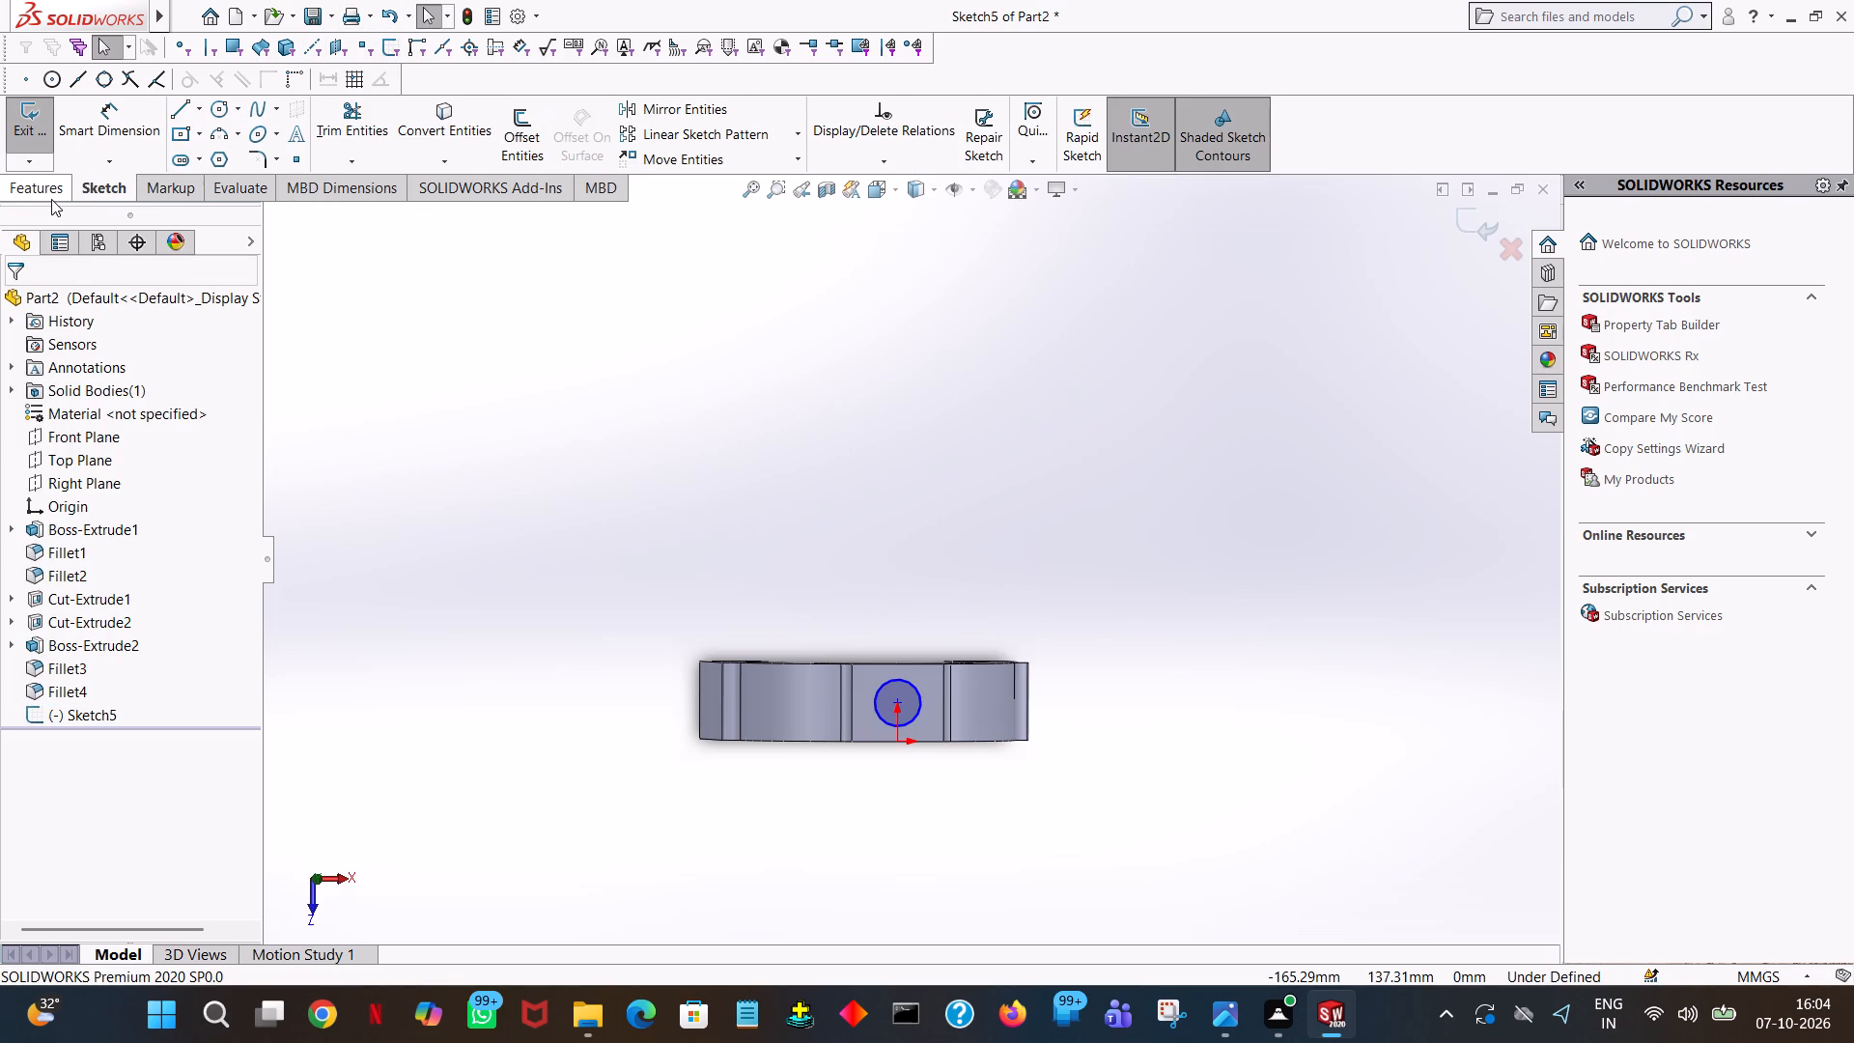
# Cut-extrude the circle on the pad's top face blind to a depth of 20 mm, down through the arch.
pyautogui.click(37, 178)
pyautogui.click(326, 125)
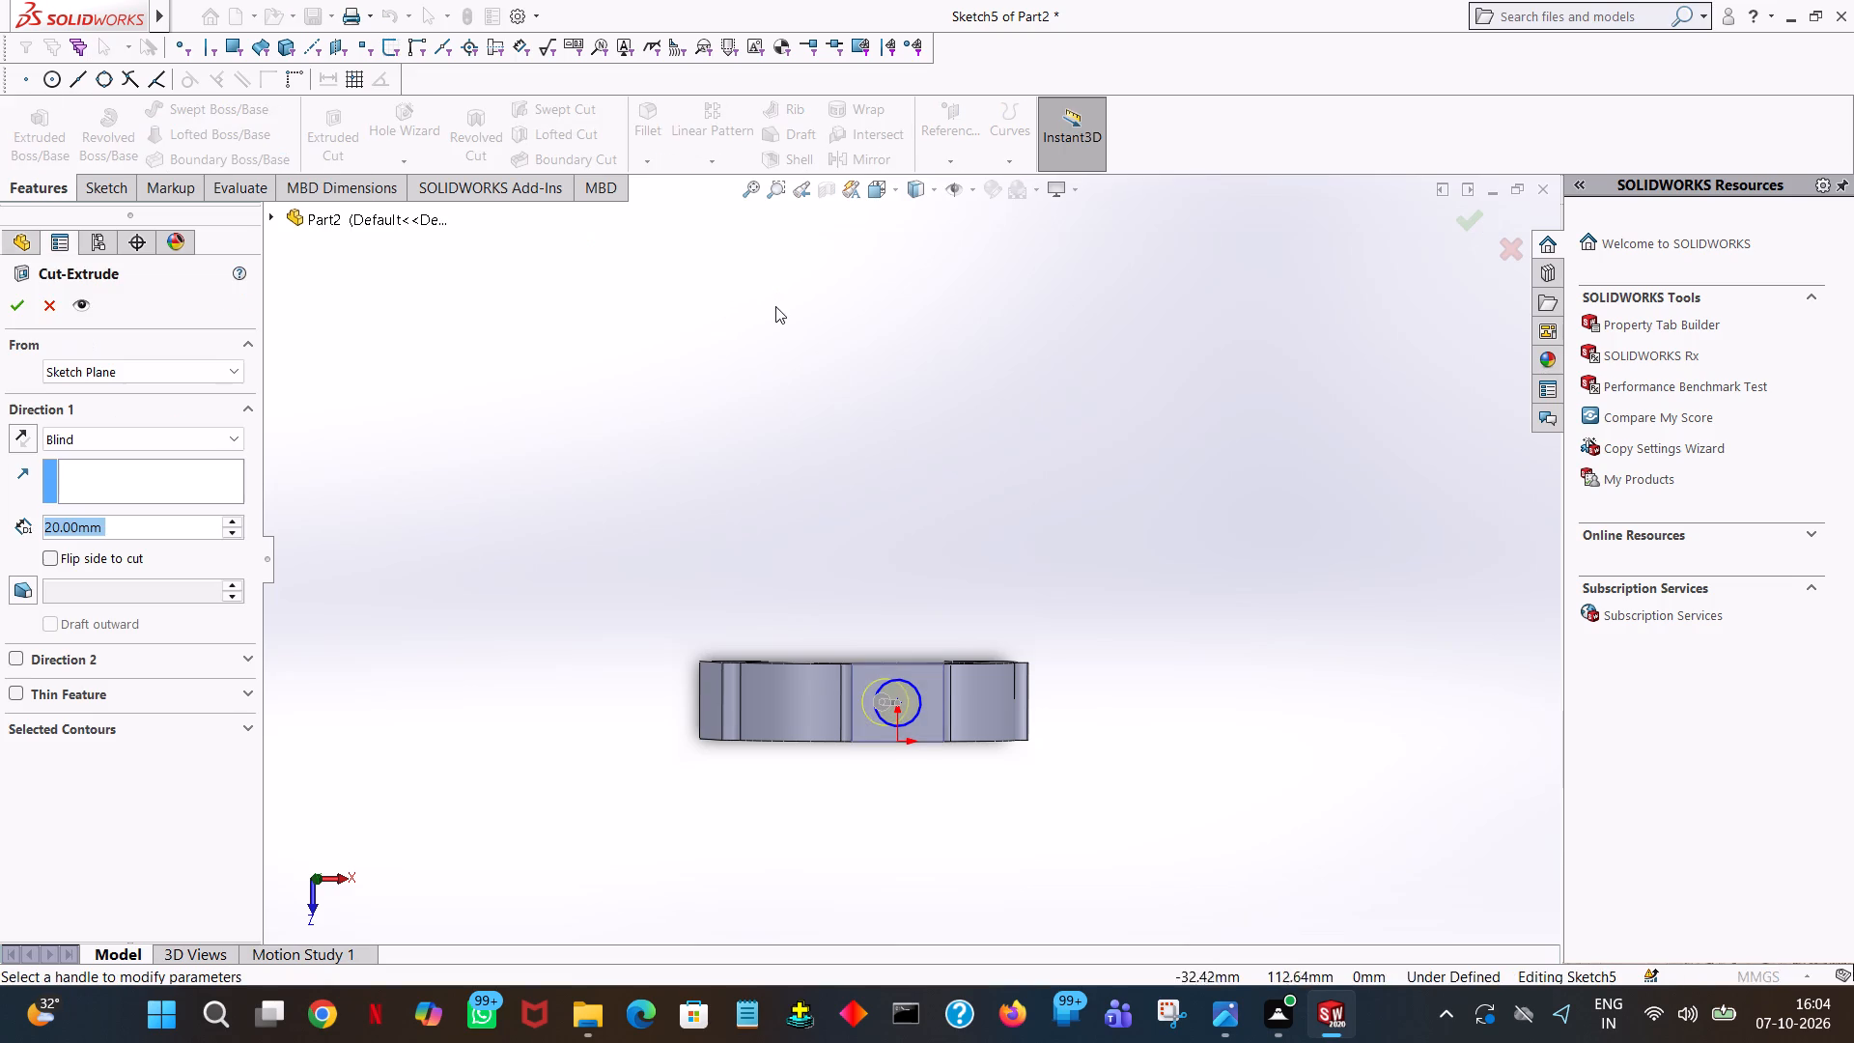
pyautogui.moveTo(875, 412); pyautogui.dragTo(906, 159, button='middle')
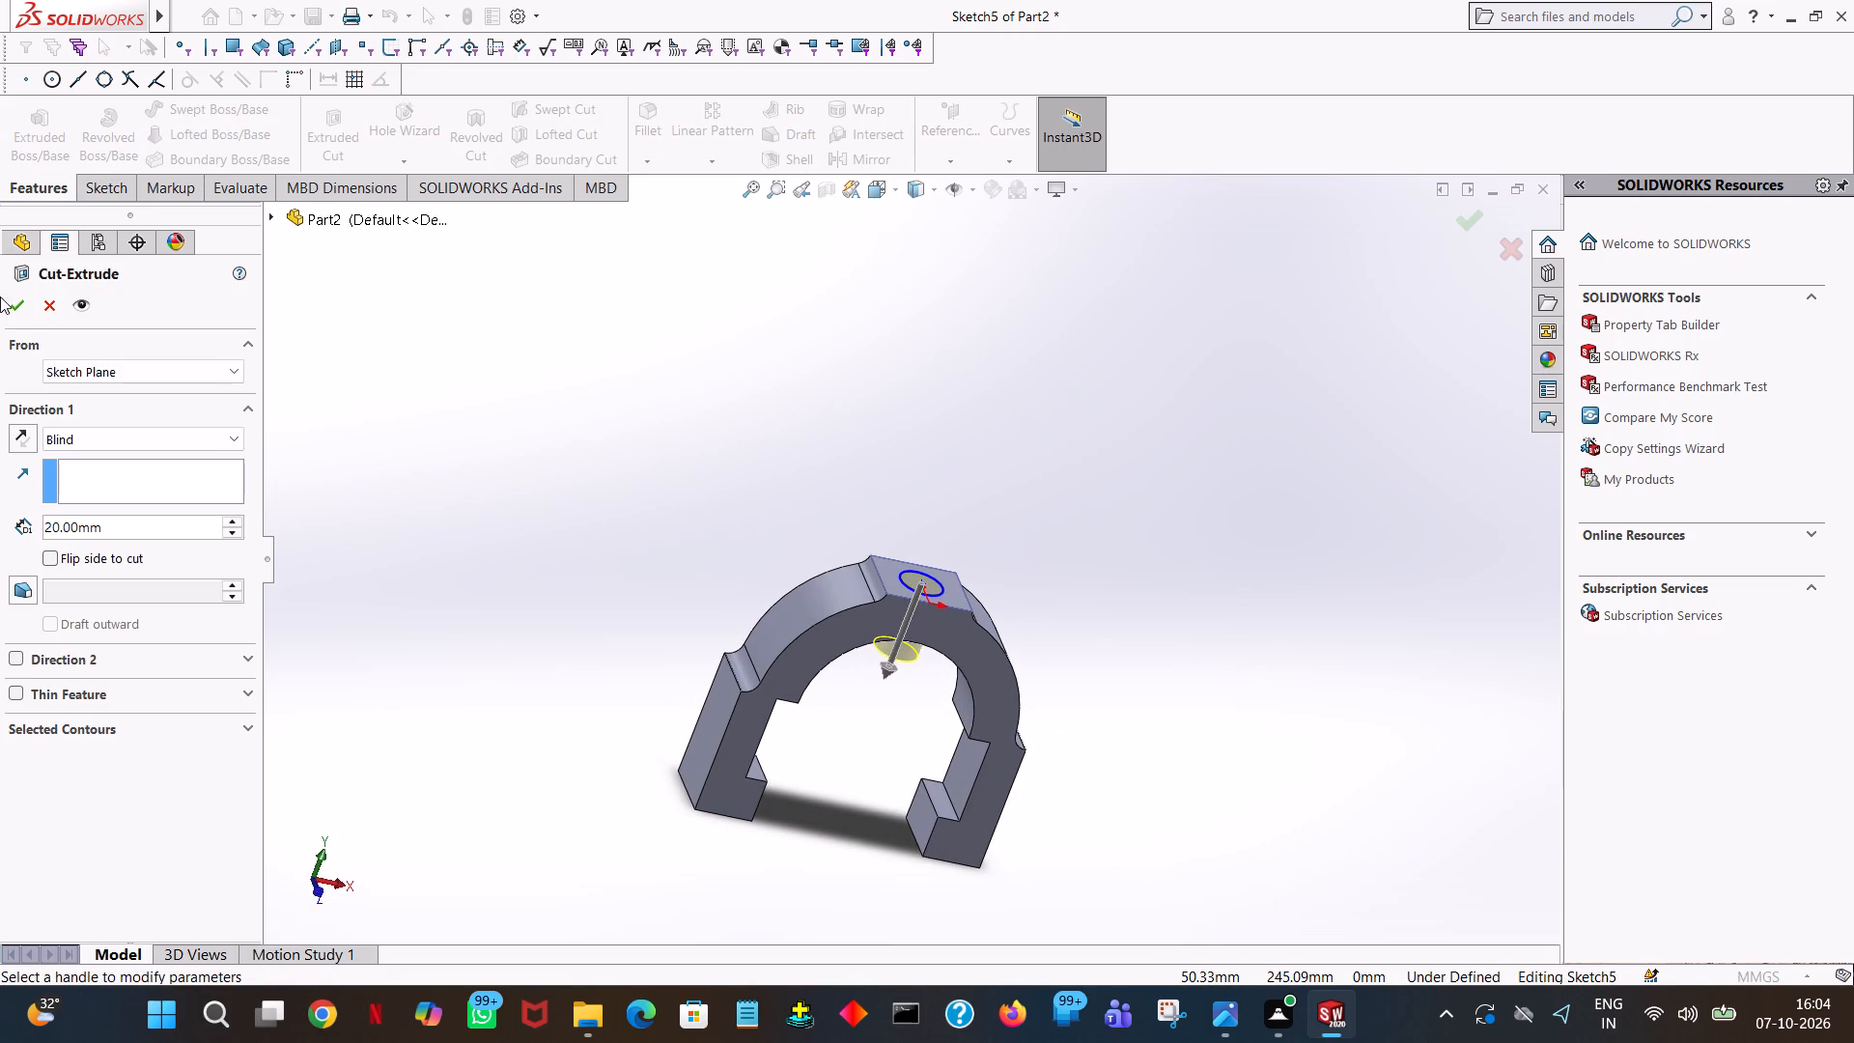
pyautogui.click(9, 297)
pyautogui.click(921, 486)
pyautogui.moveTo(922, 493); pyautogui.dragTo(909, 645, button='middle')
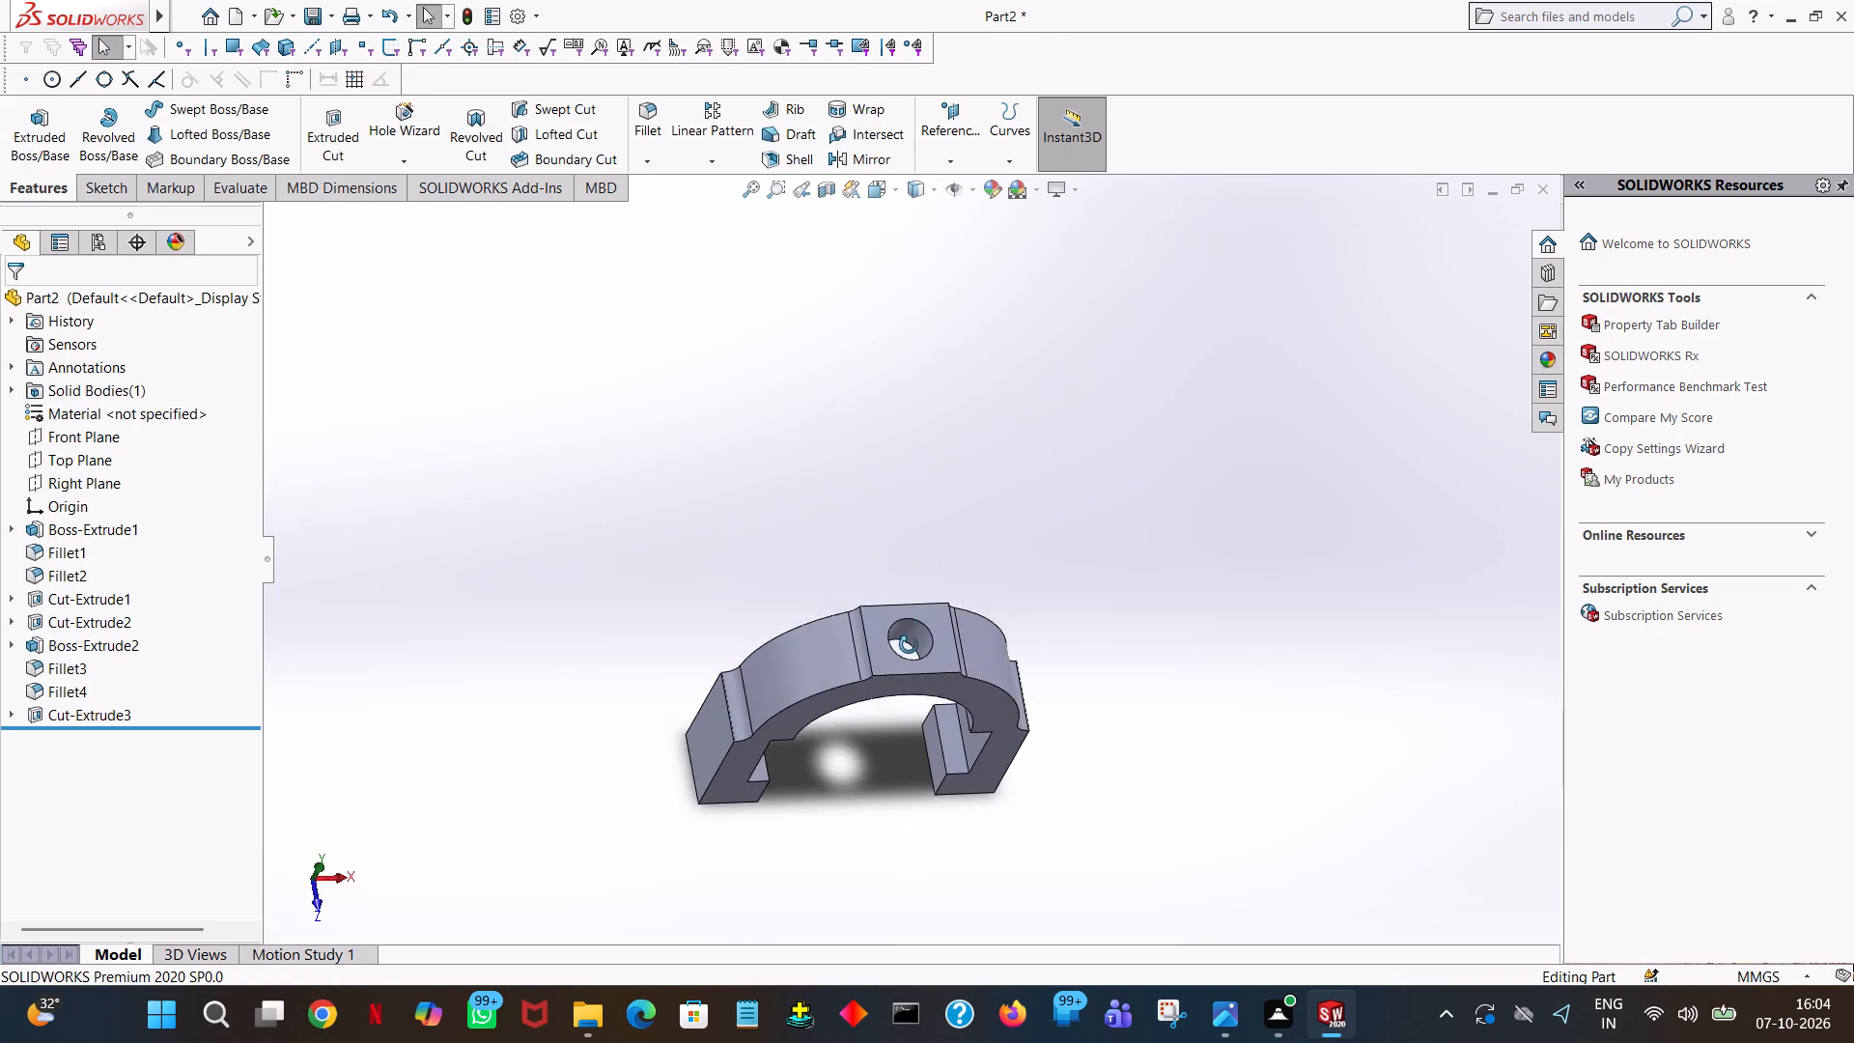
pyautogui.moveTo(909, 645); pyautogui.dragTo(907, 649, button='middle')
pyautogui.moveTo(903, 654); pyautogui.dragTo(869, 286, button='middle')
pyautogui.moveTo(869, 357); pyautogui.dragTo(889, 497, button='middle')
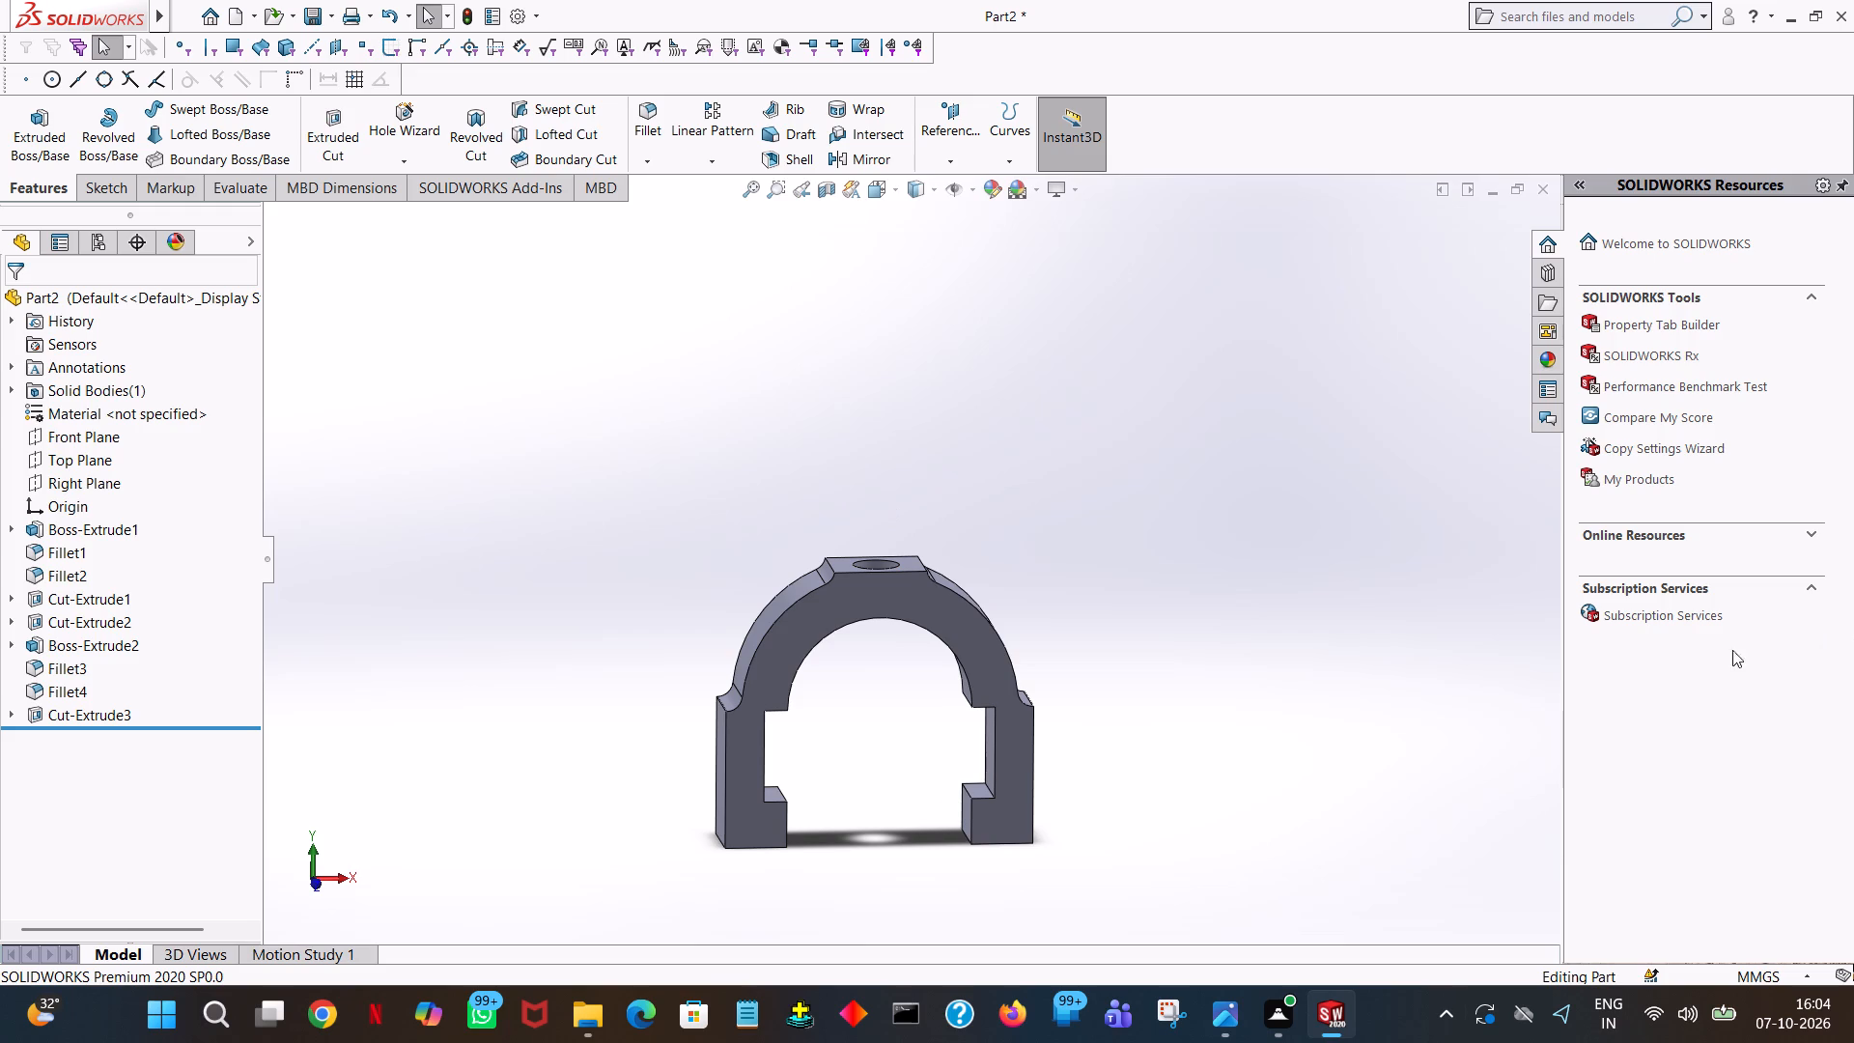
pyautogui.moveTo(1235, 624); pyautogui.dragTo(1217, 667, button='middle')
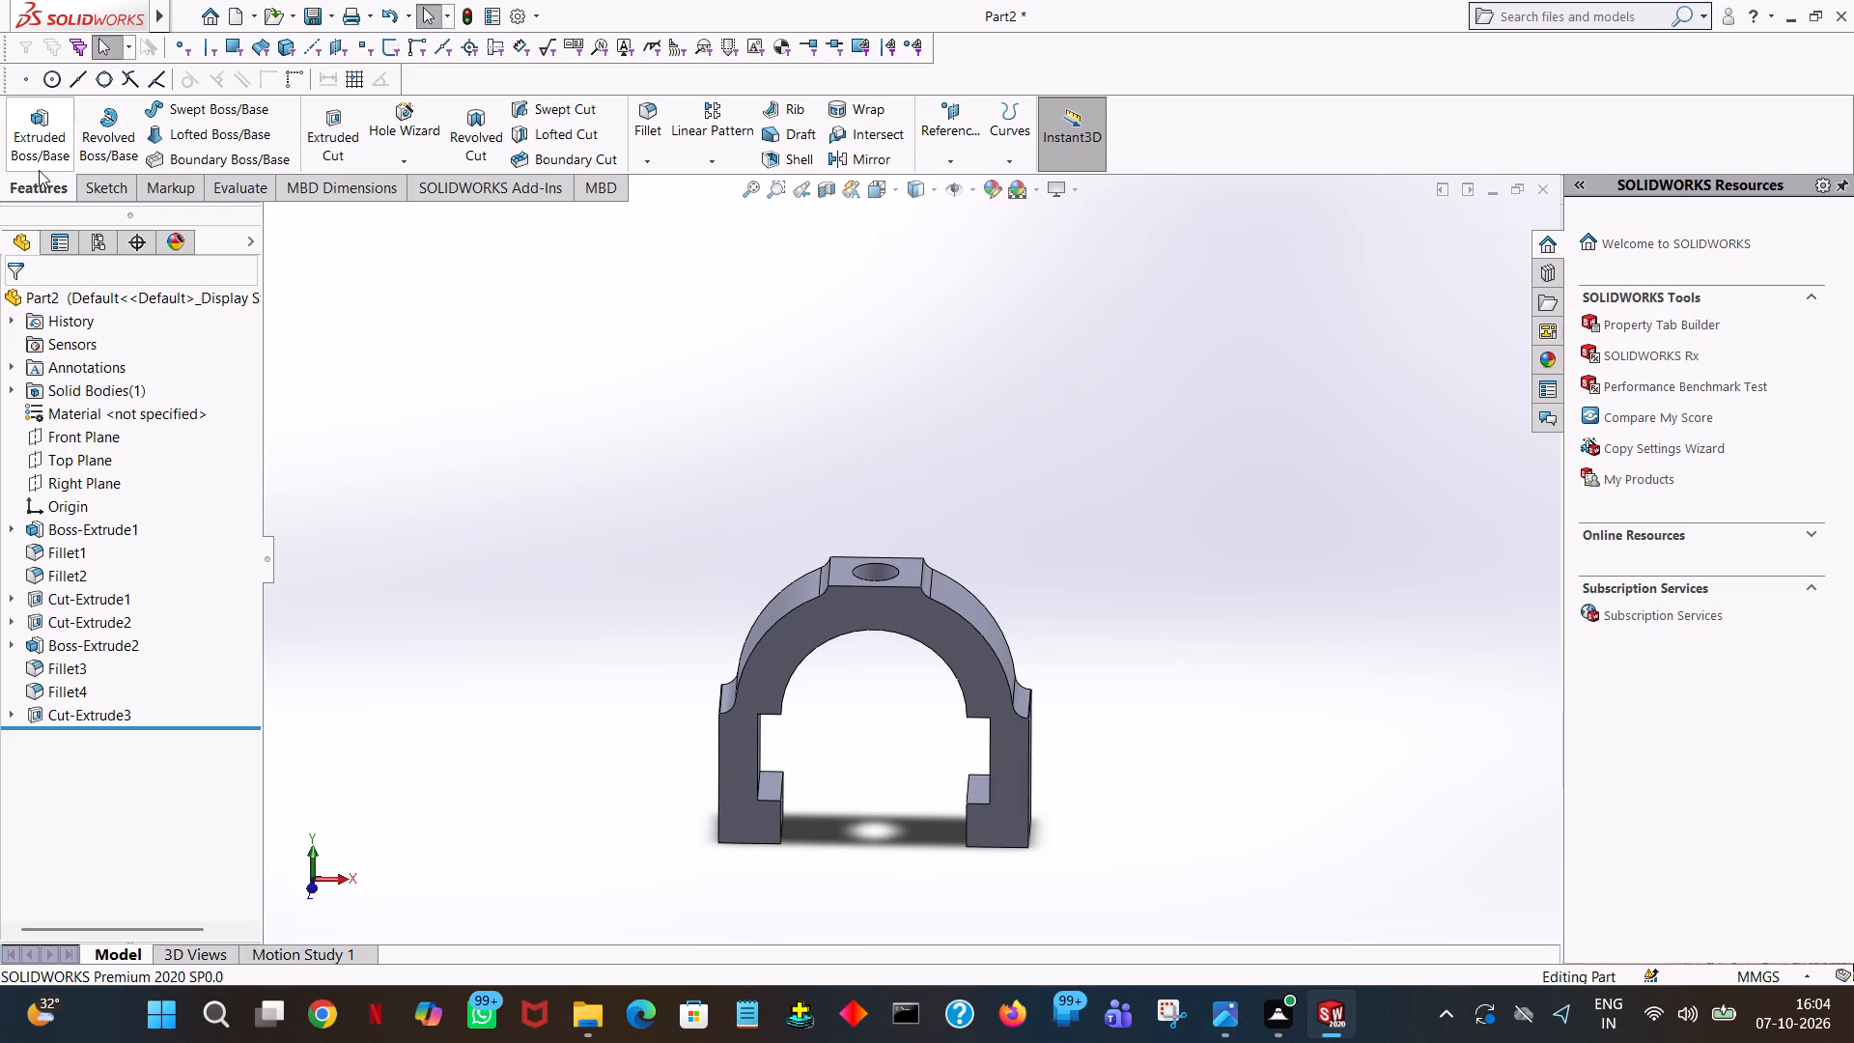
# Save the part under the name clamp in the assembly folder.
pyautogui.click(307, 10)
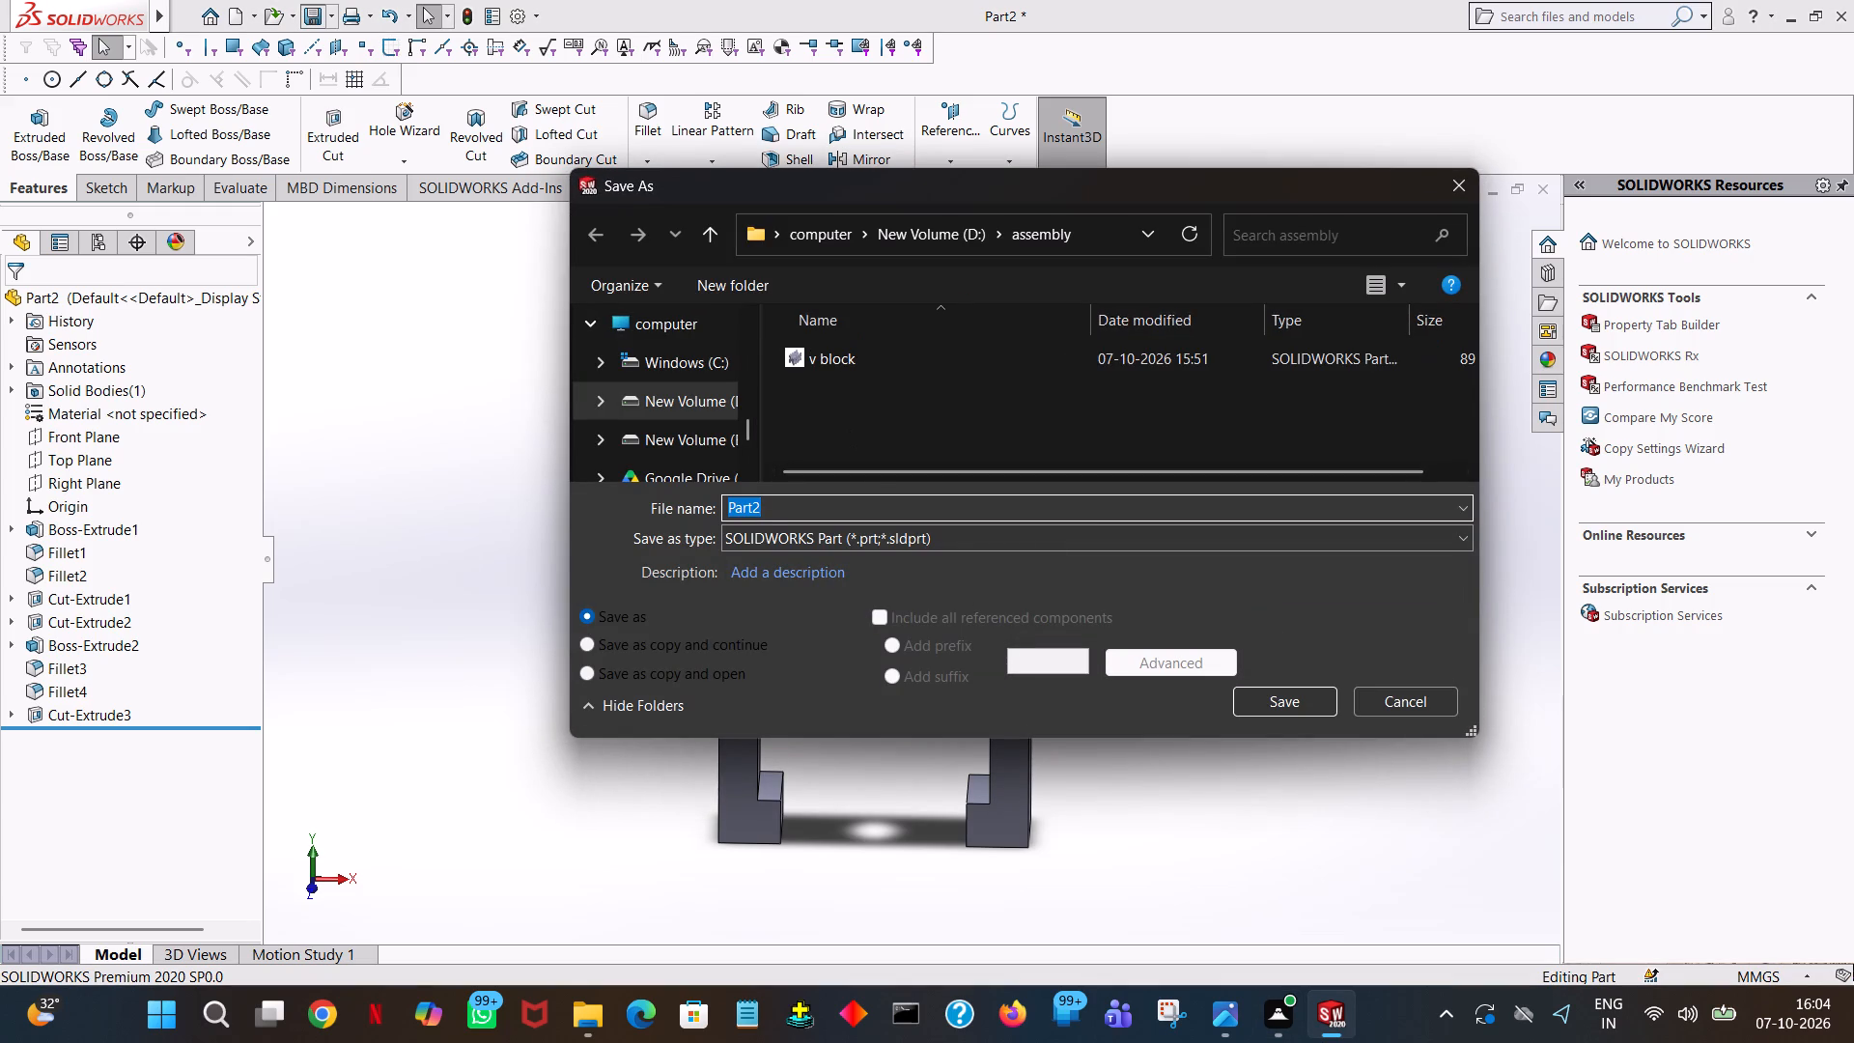
pyautogui.write('cla')
pyautogui.write('mp')
pyautogui.press('Return')
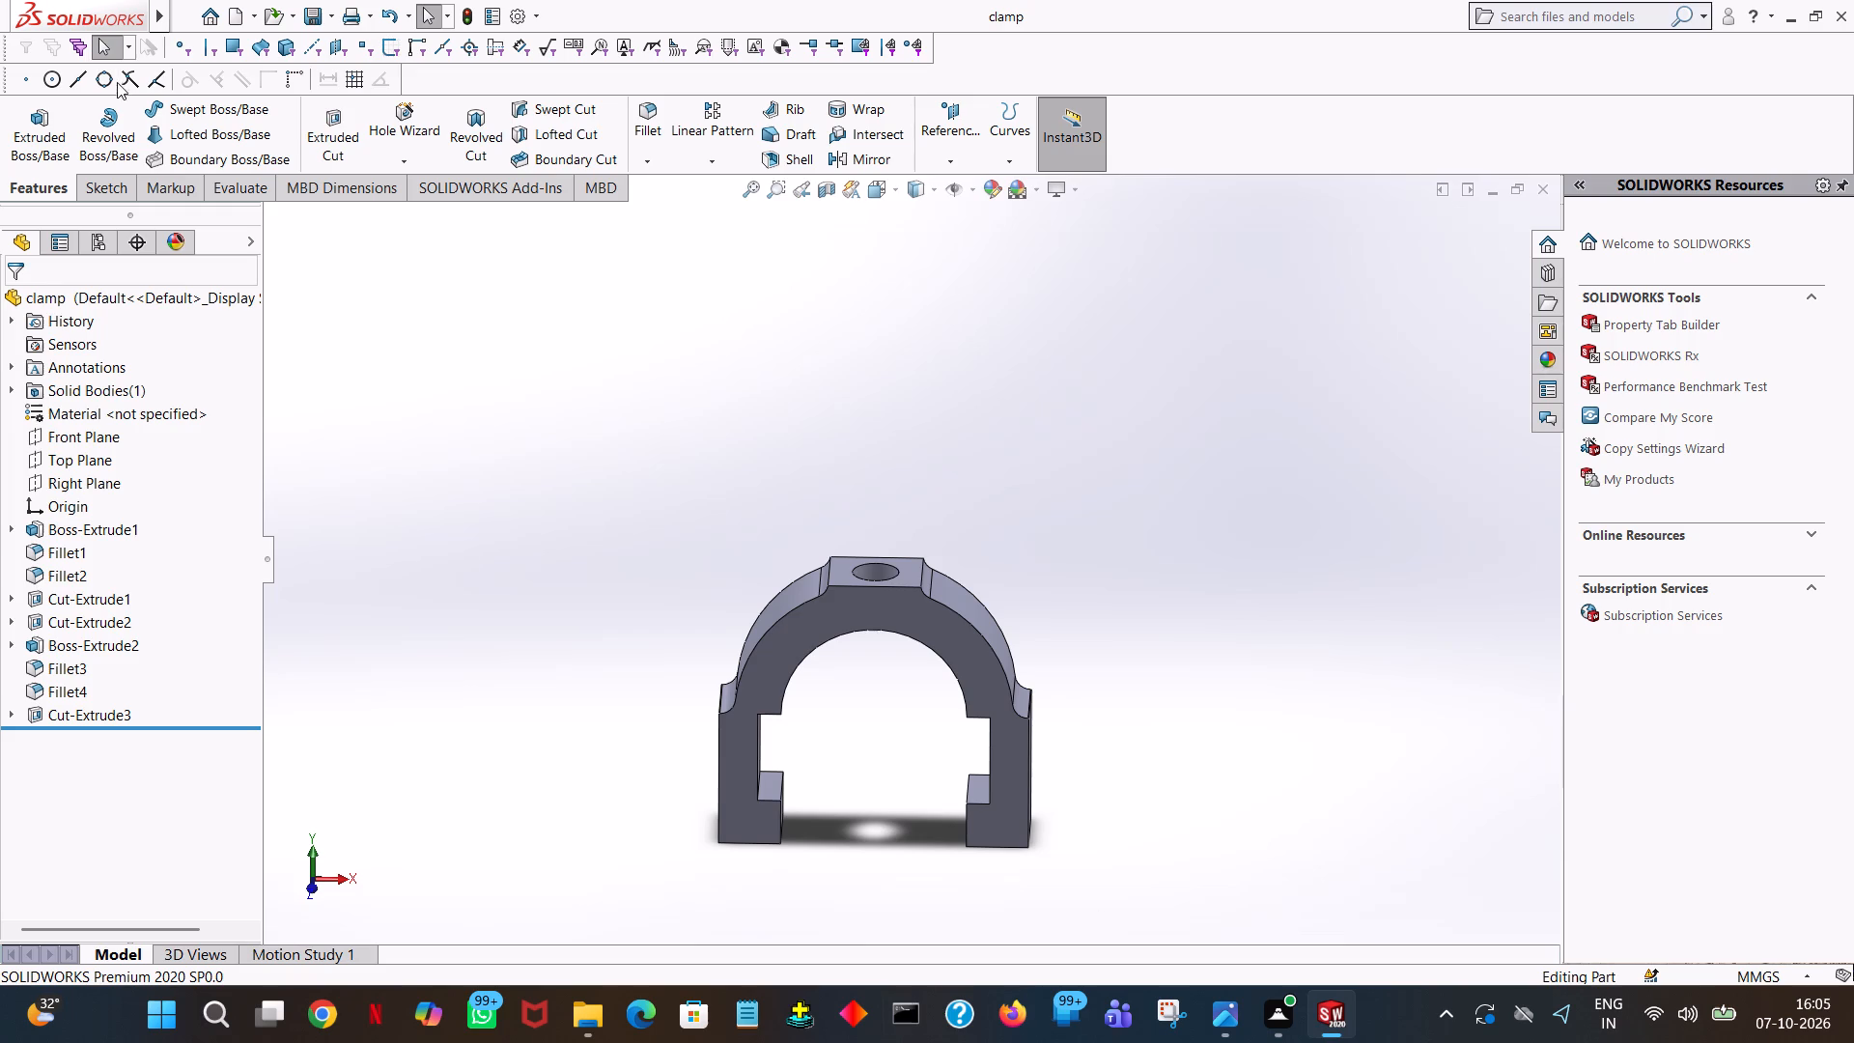
pyautogui.click(311, 12)
# Create a new part document for the next component.
pyautogui.click(227, 14)
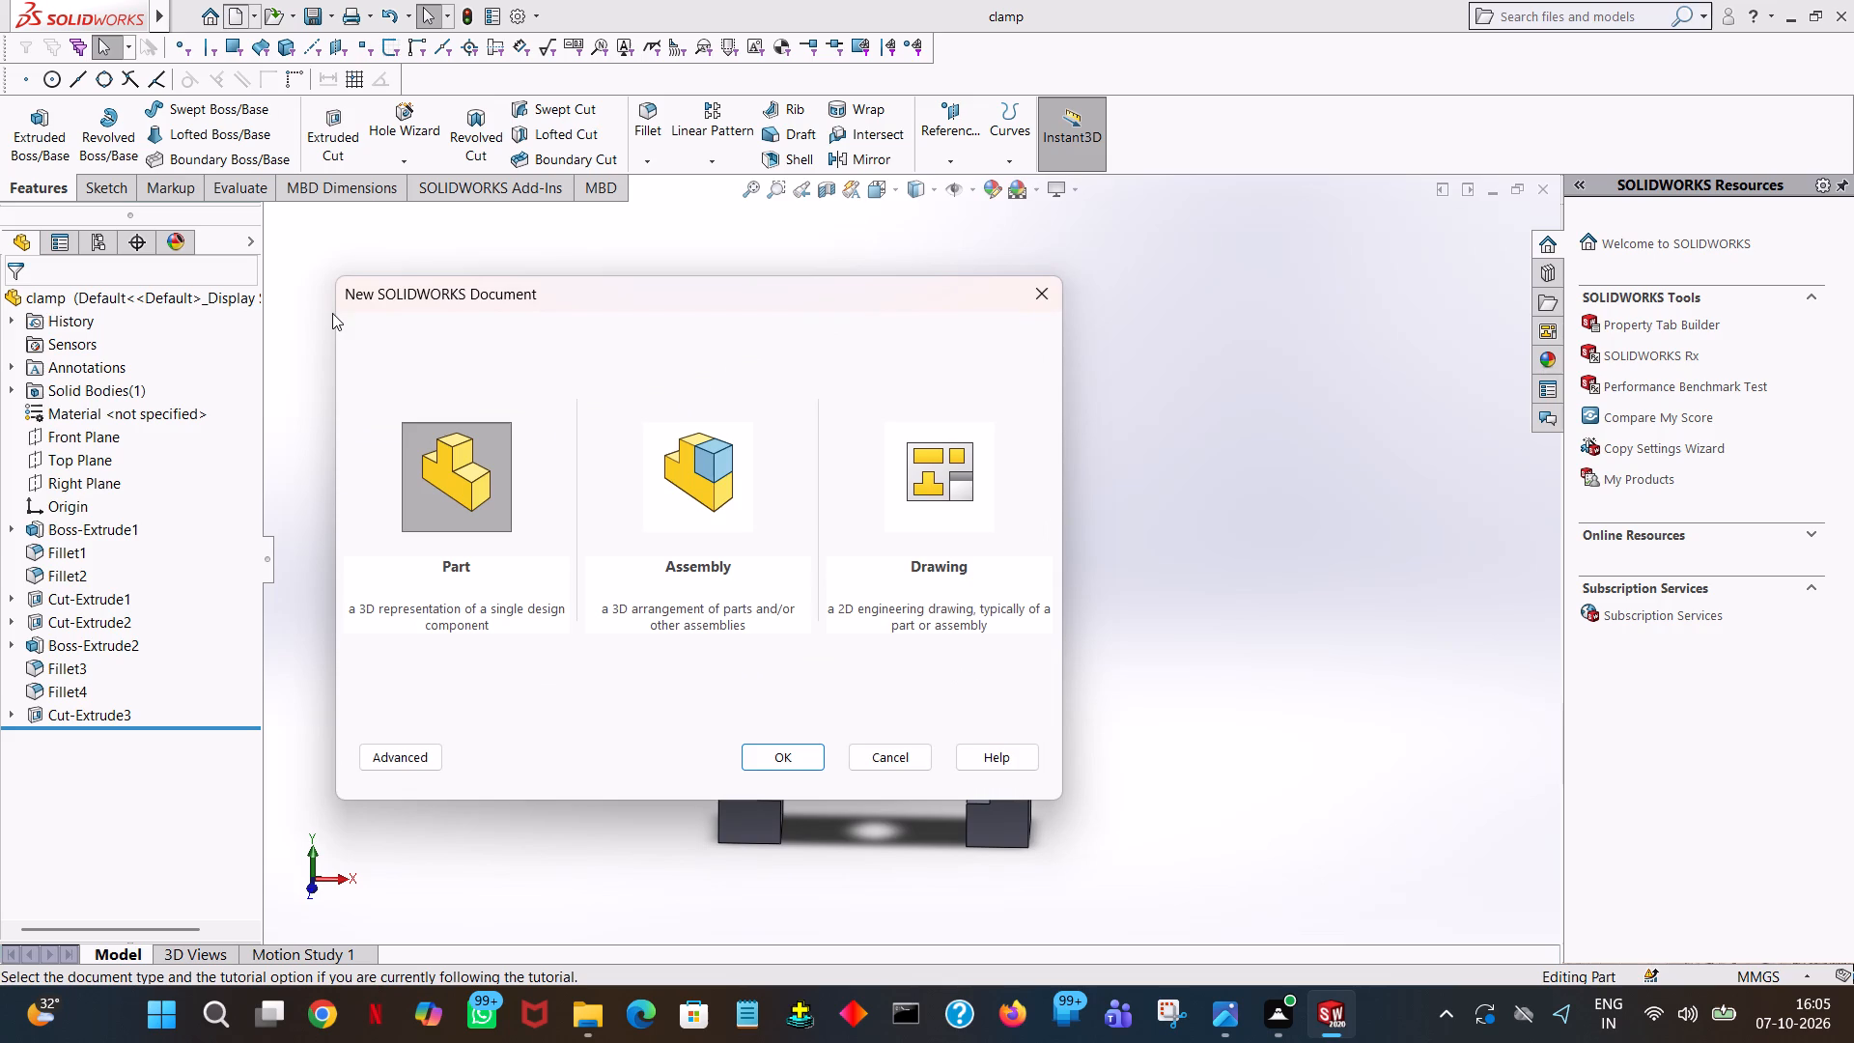
pyautogui.doubleClick(482, 485)
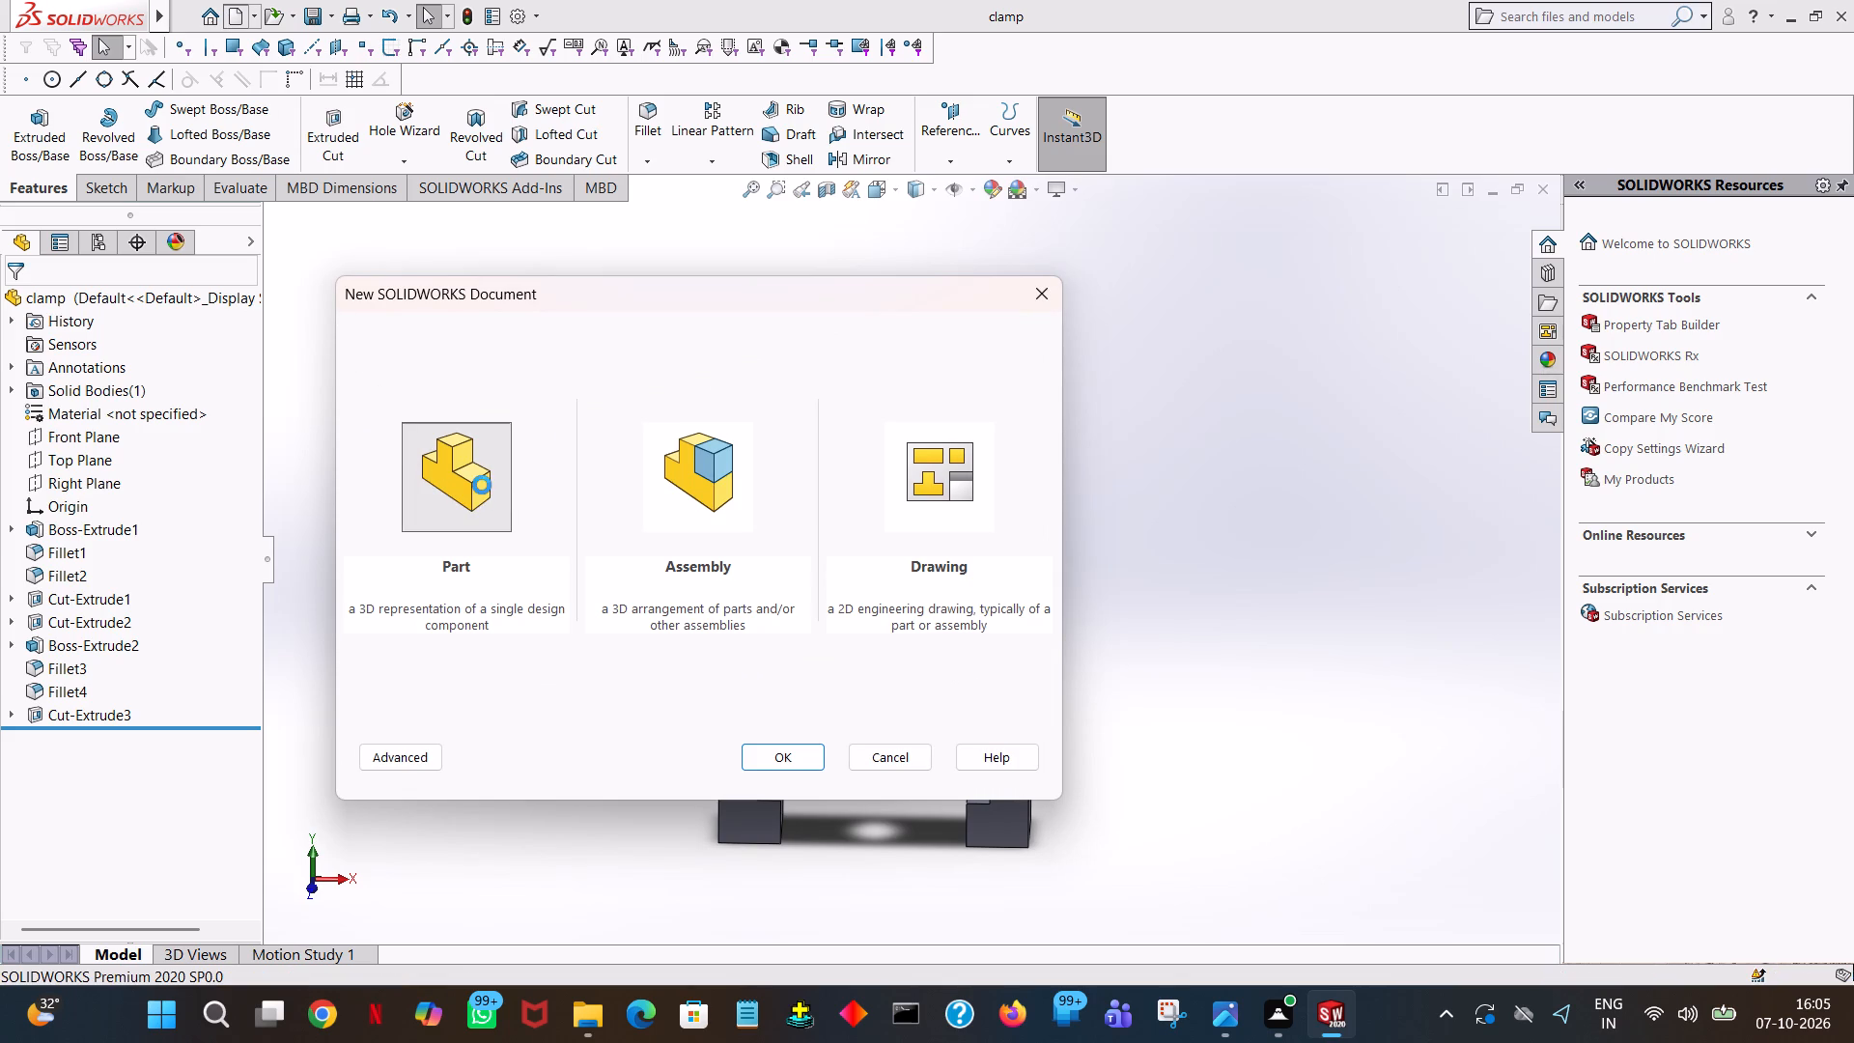
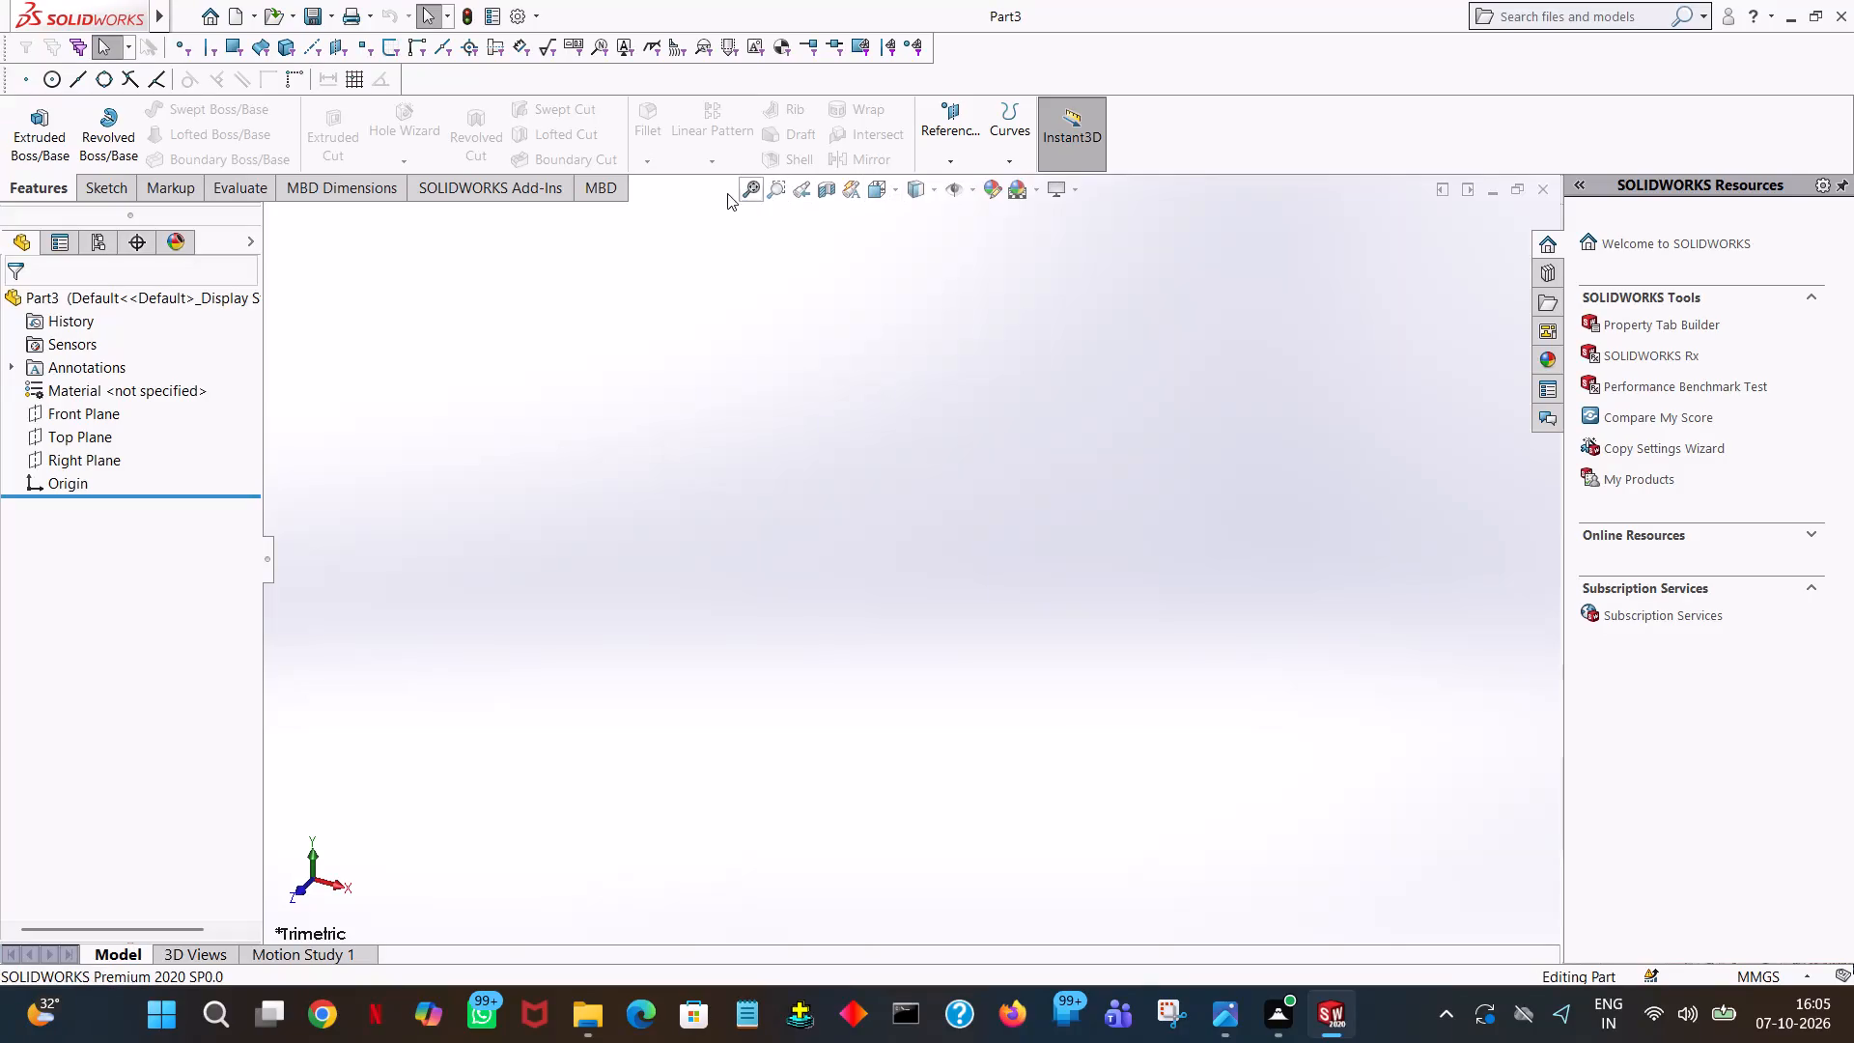
# Sketch a circle of radius 6 mm centred on the origin on the Top Plane.
pyautogui.click(750, 186)
pyautogui.doubleClick(750, 186)
pyautogui.click(92, 436)
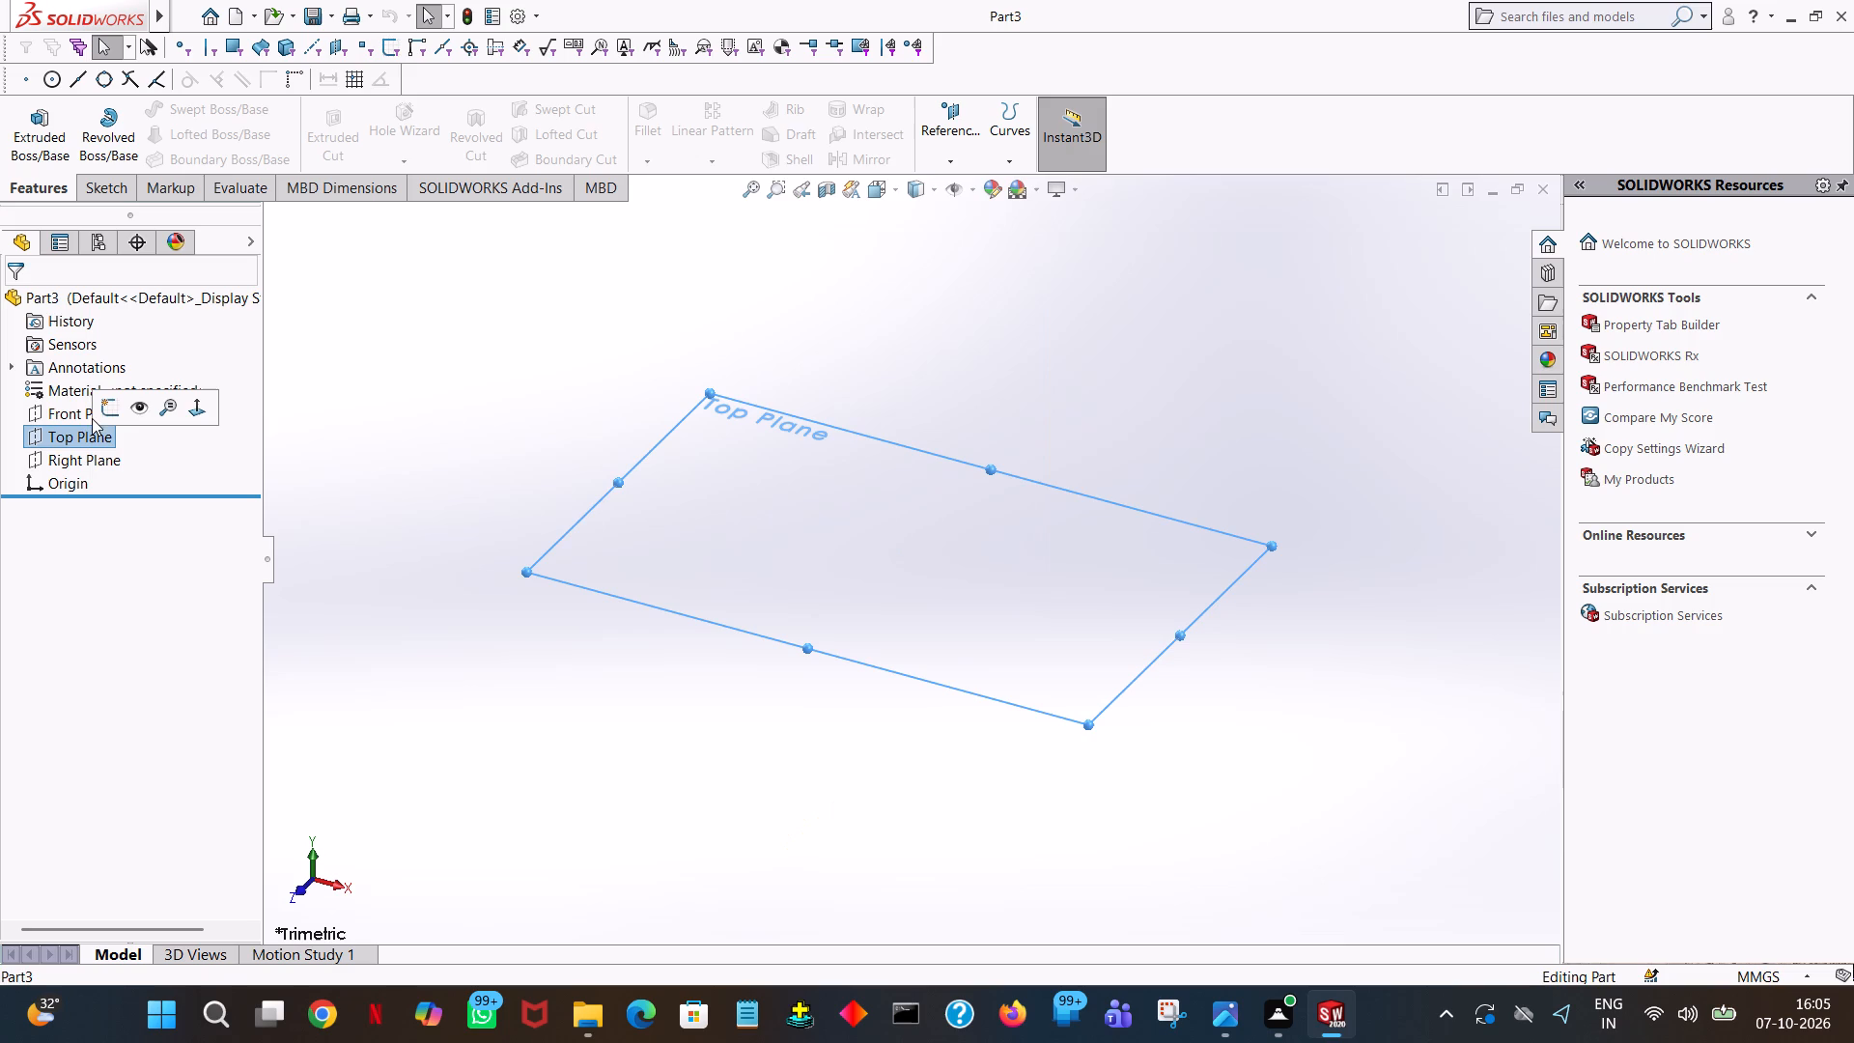
pyautogui.click(113, 405)
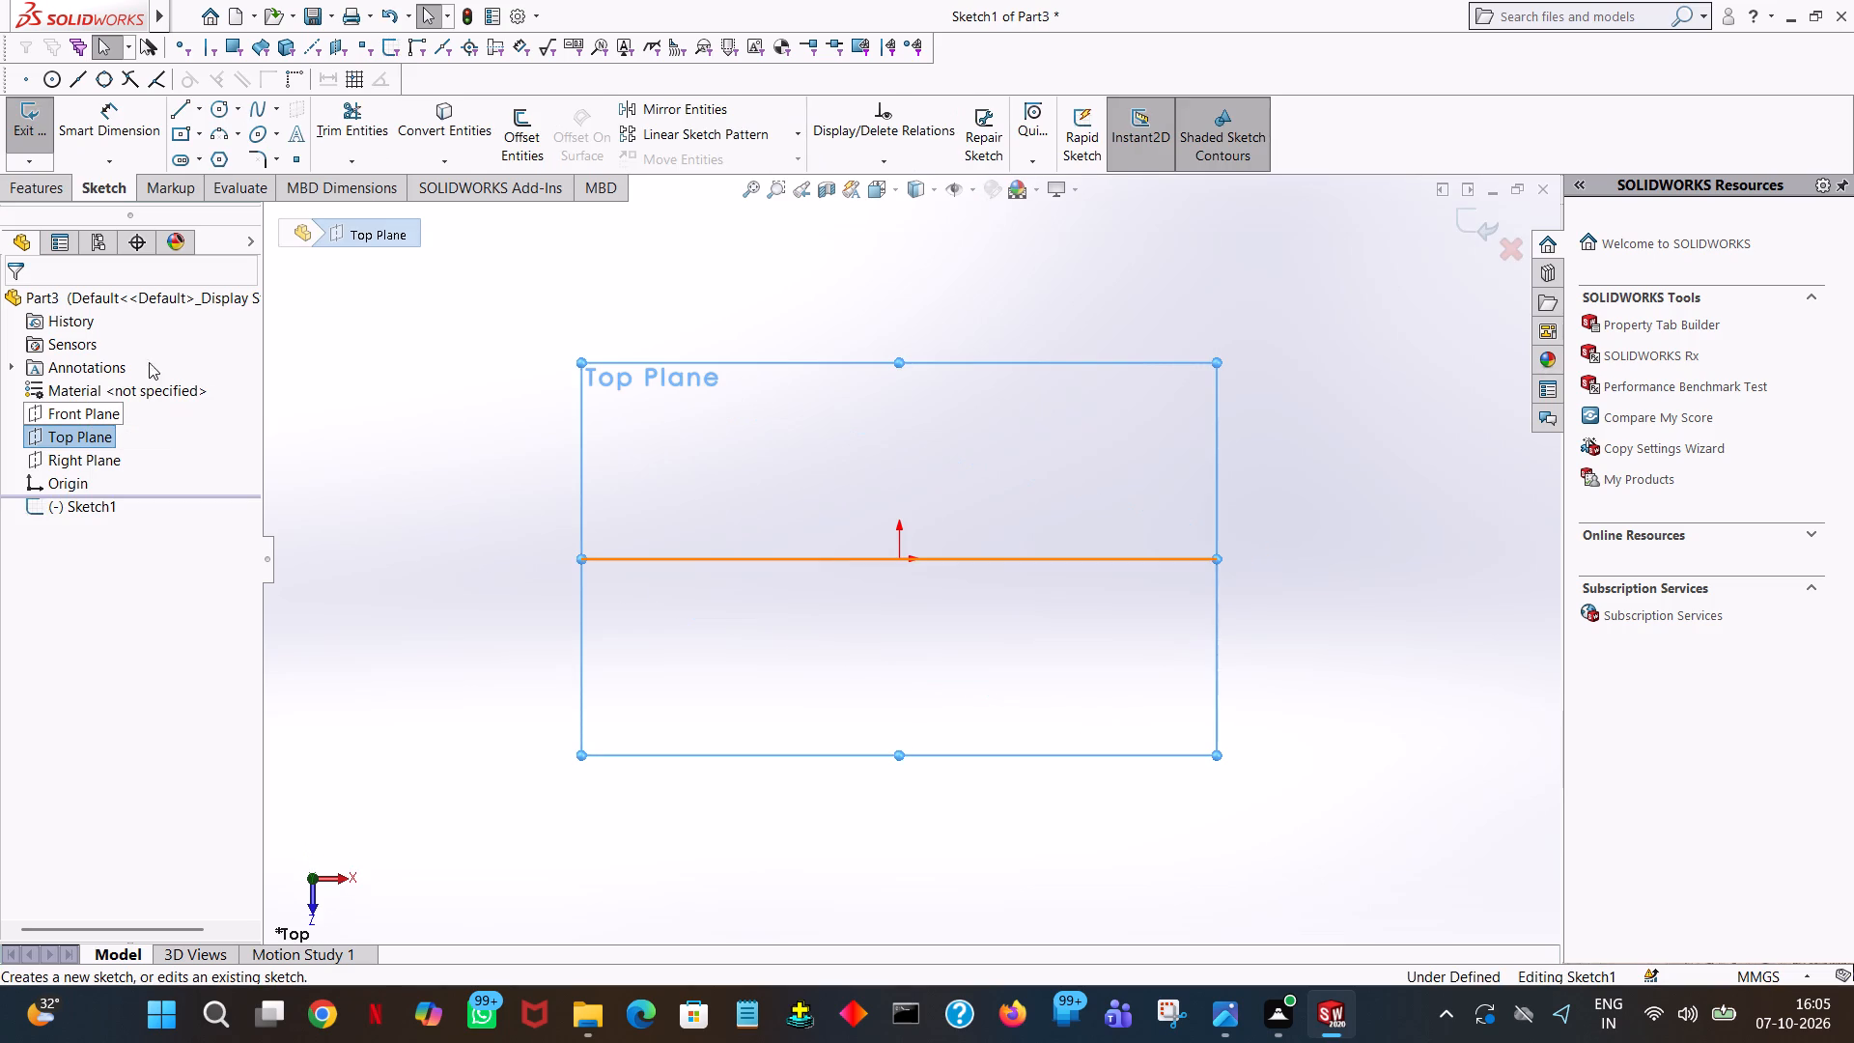
pyautogui.click(228, 110)
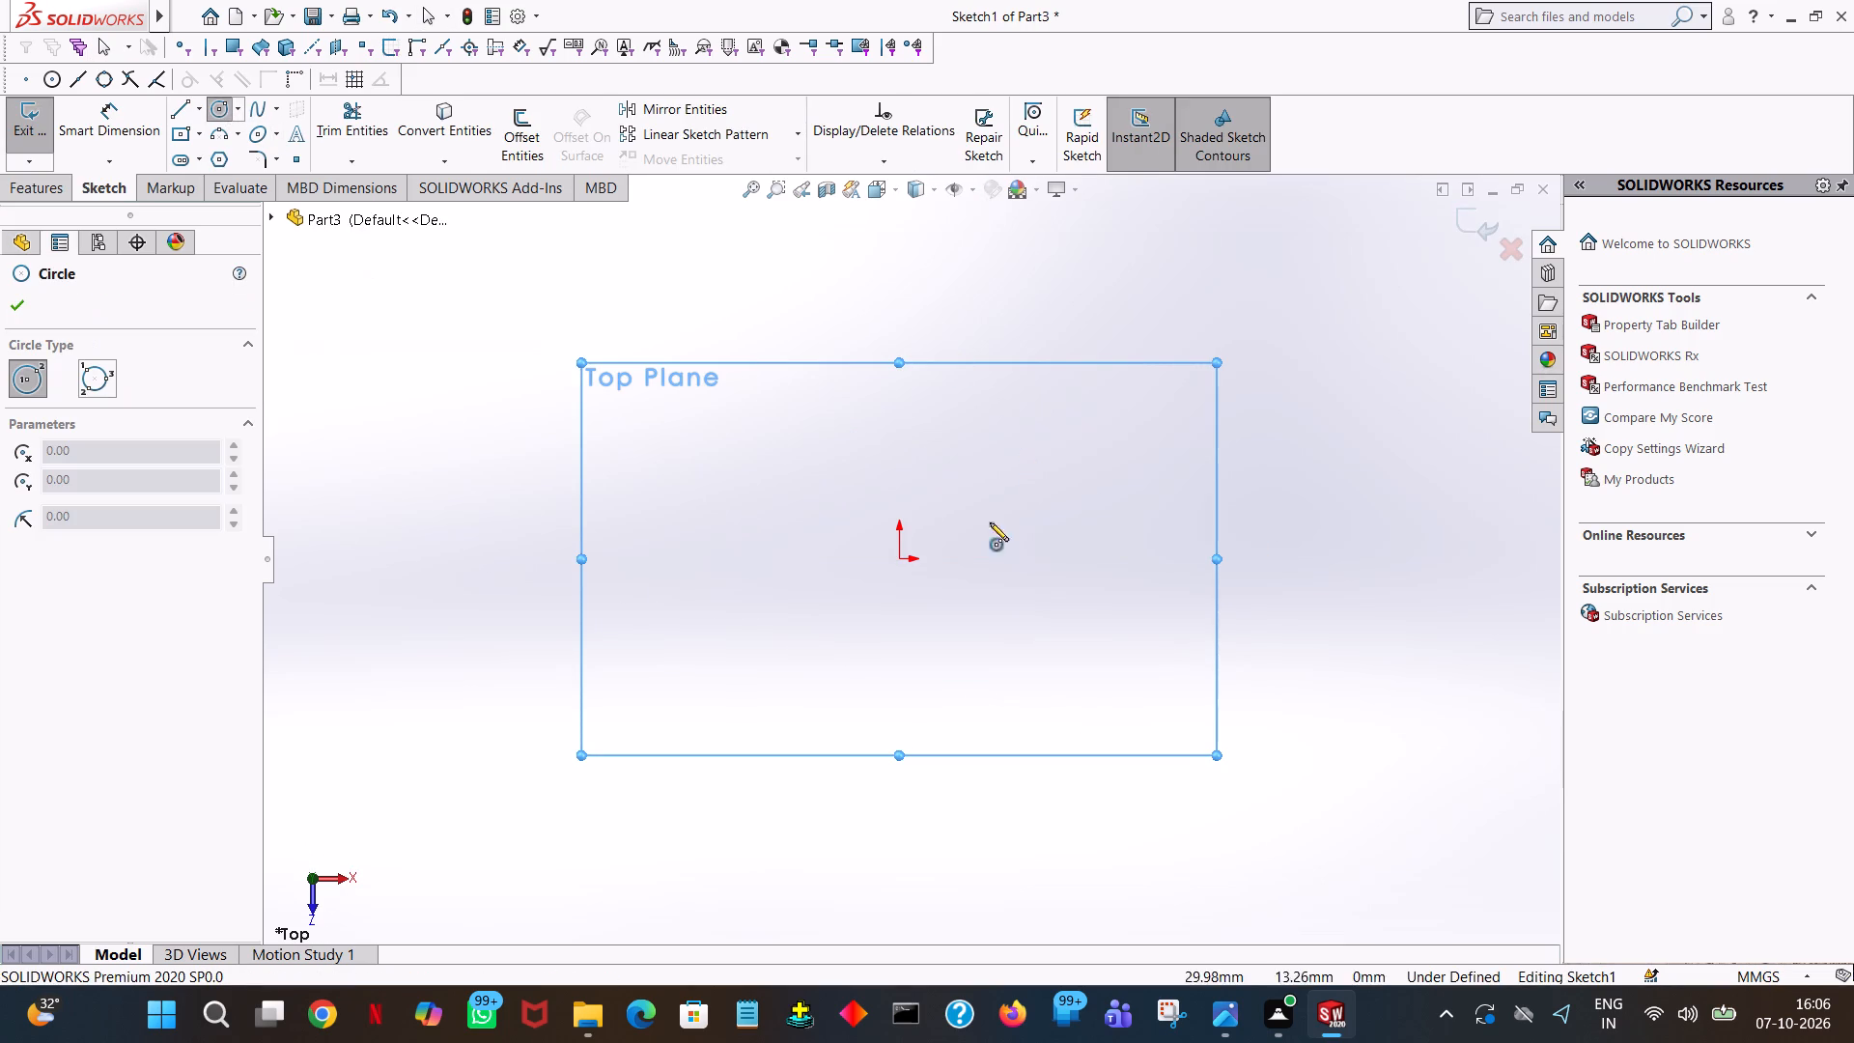
pyautogui.click(902, 564)
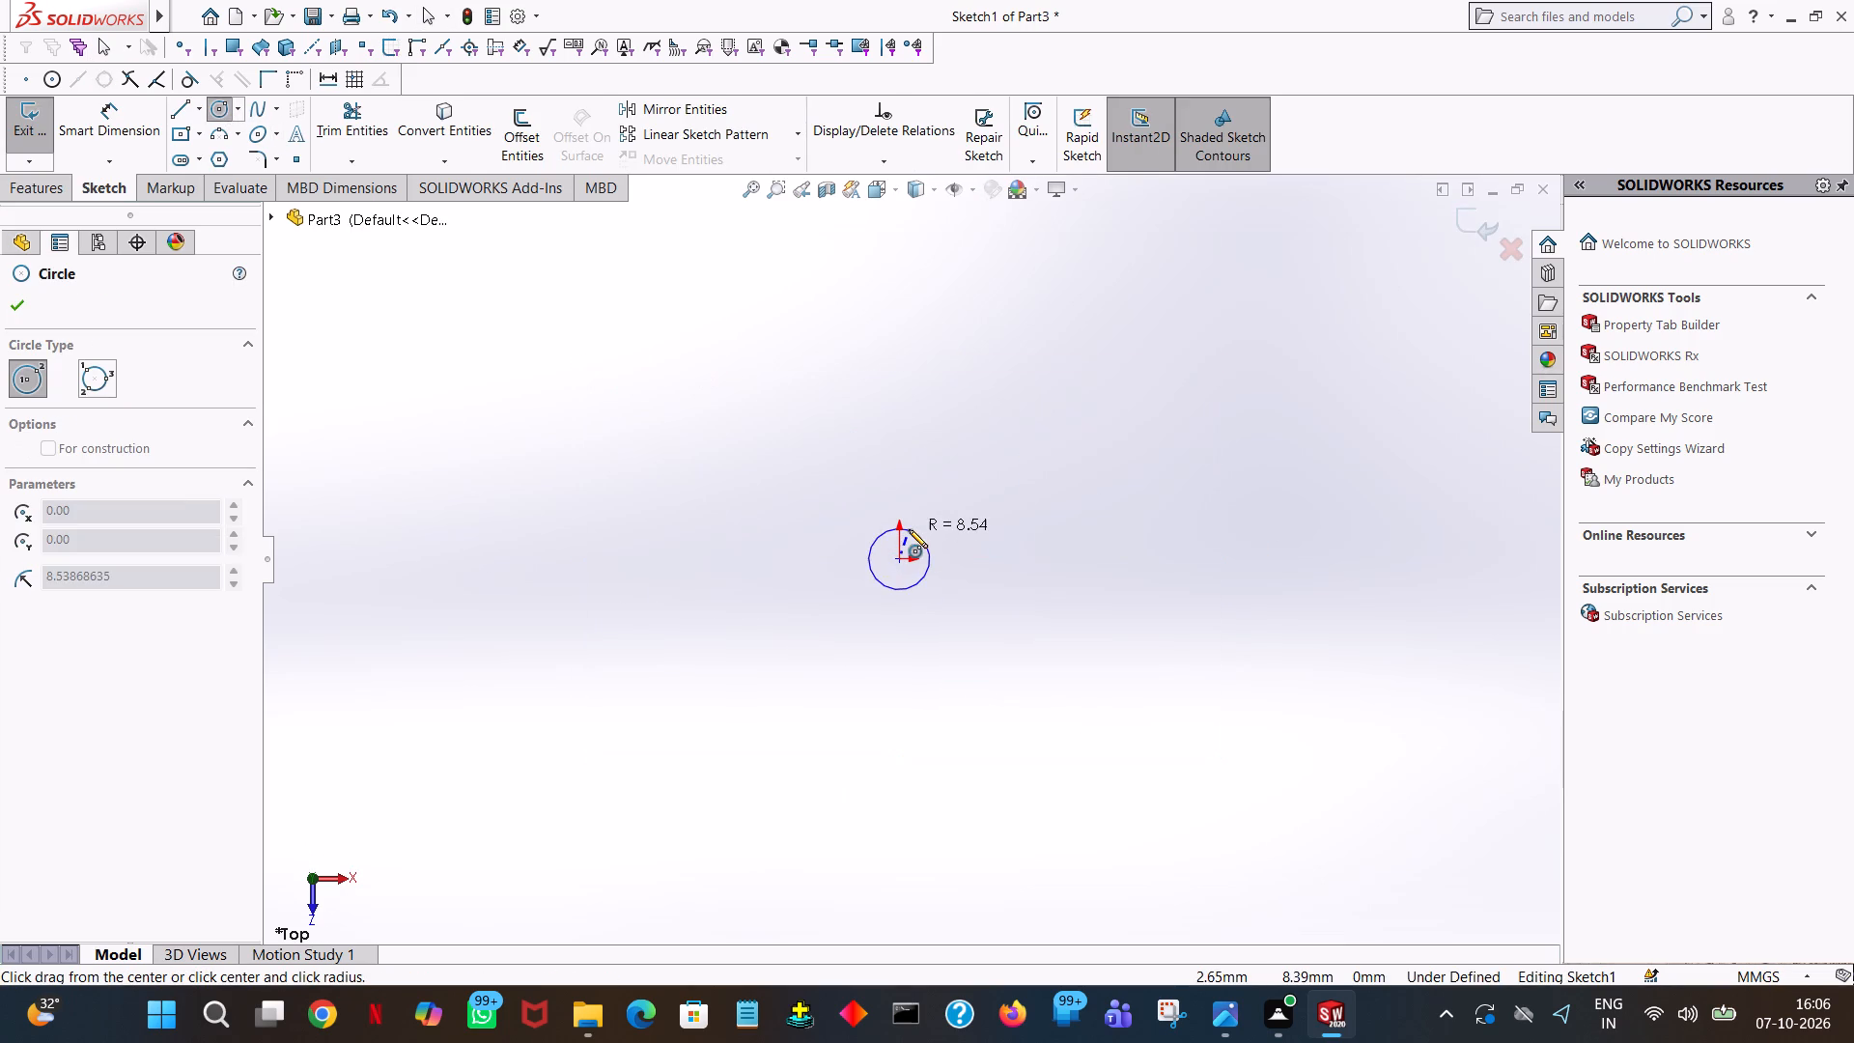
pyautogui.click(909, 529)
pyautogui.press('6')
pyautogui.press('Return')
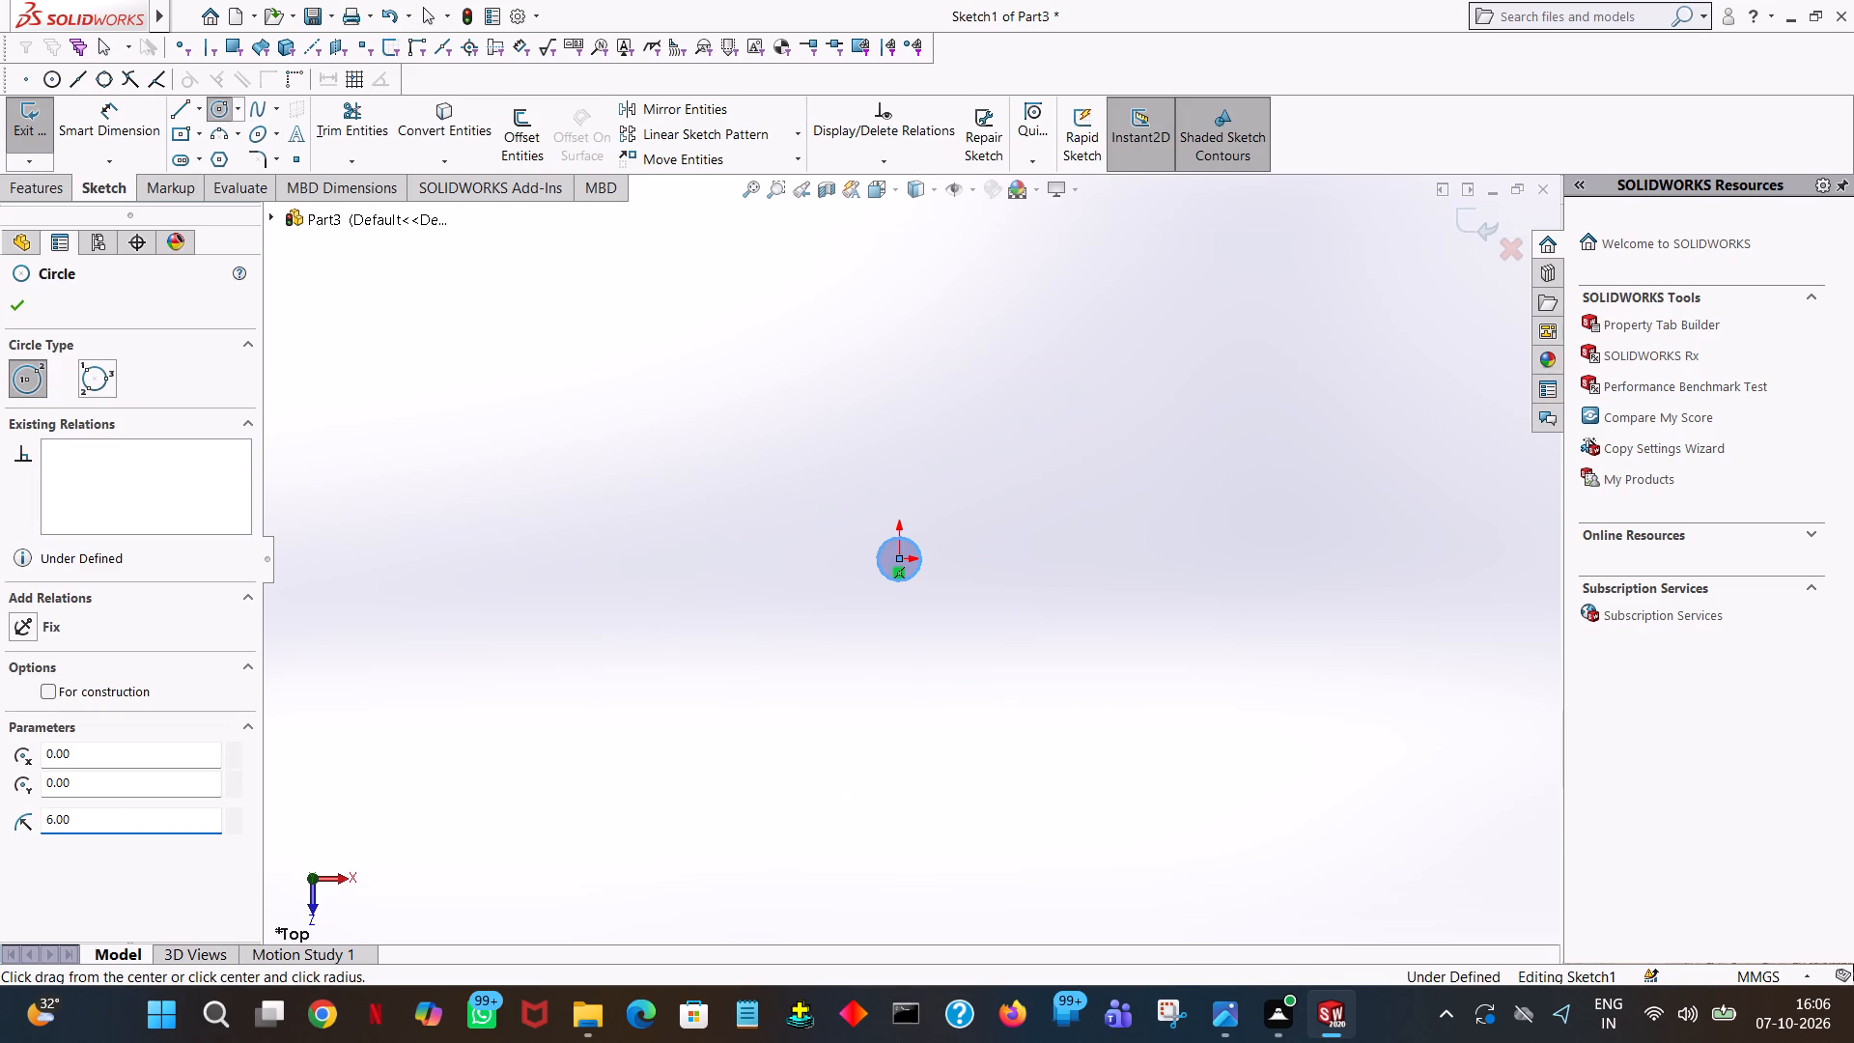
pyautogui.click(13, 310)
# Extrude the circle as a blind boss 80 mm upward to form the shank.
pyautogui.click(37, 202)
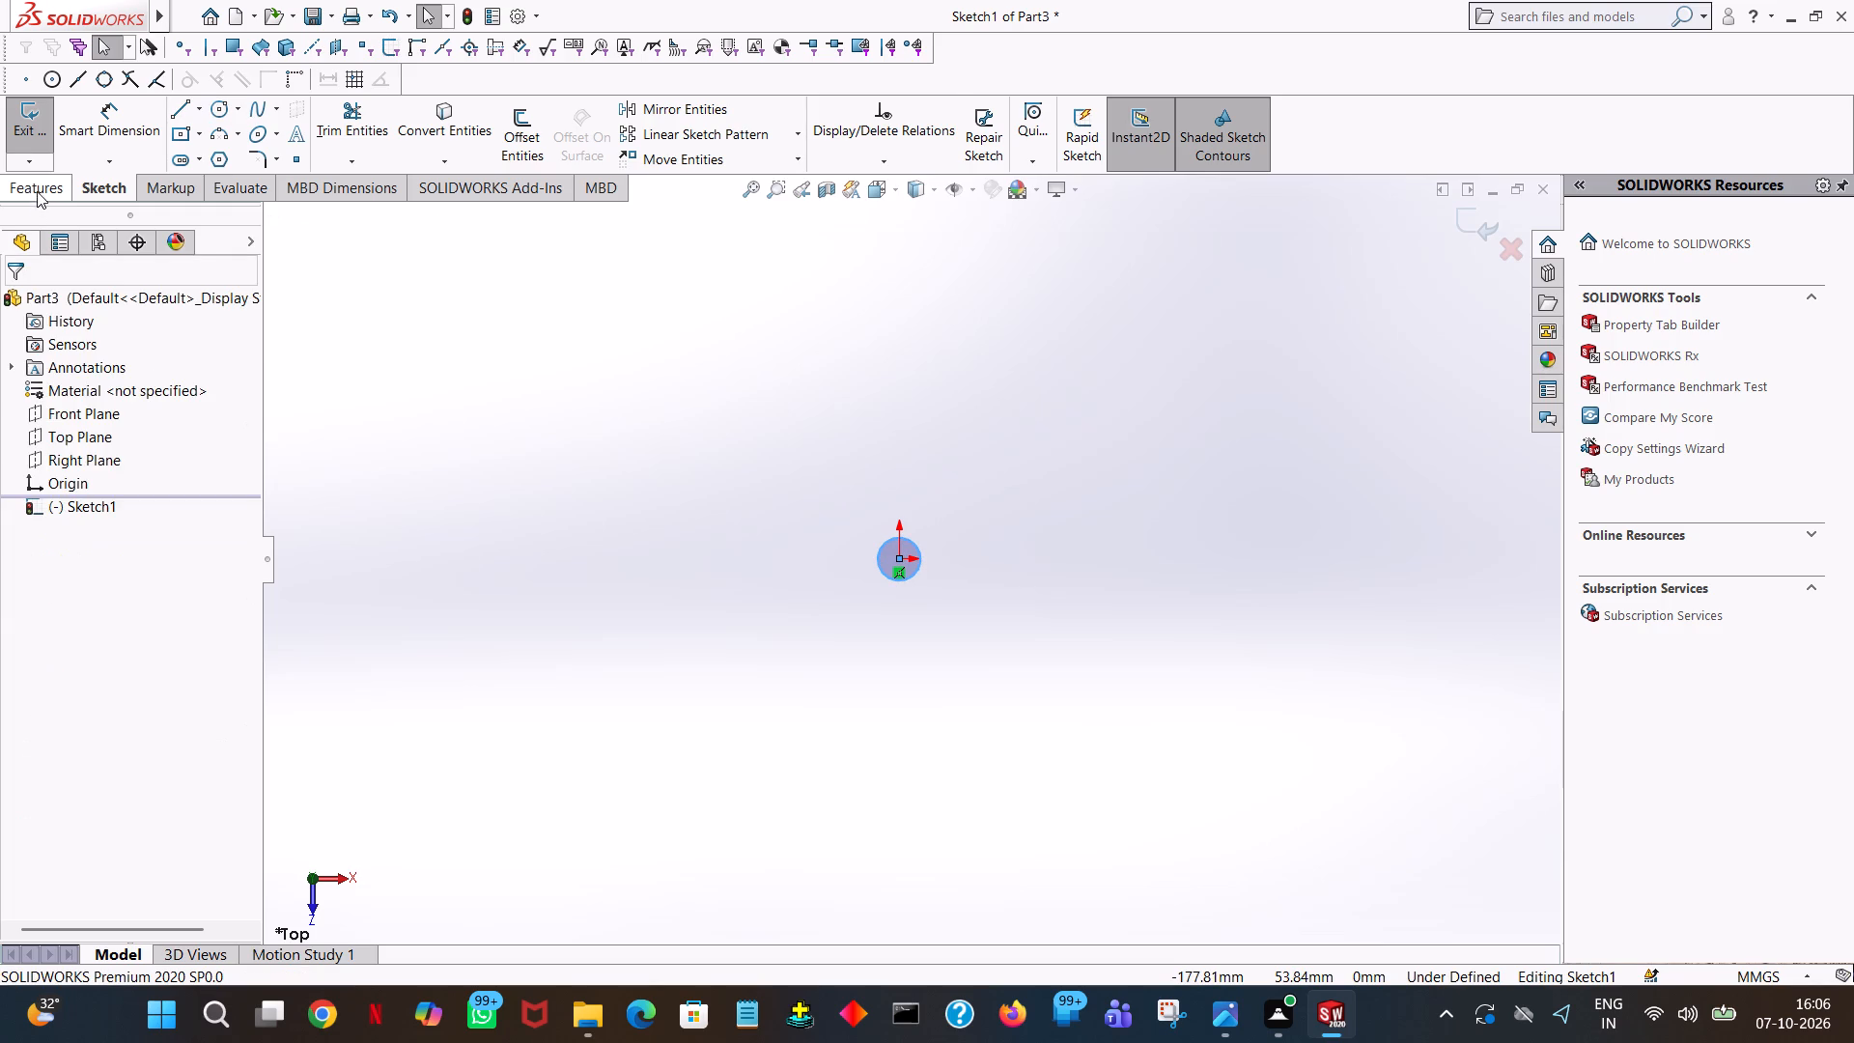
pyautogui.click(37, 191)
pyautogui.click(37, 140)
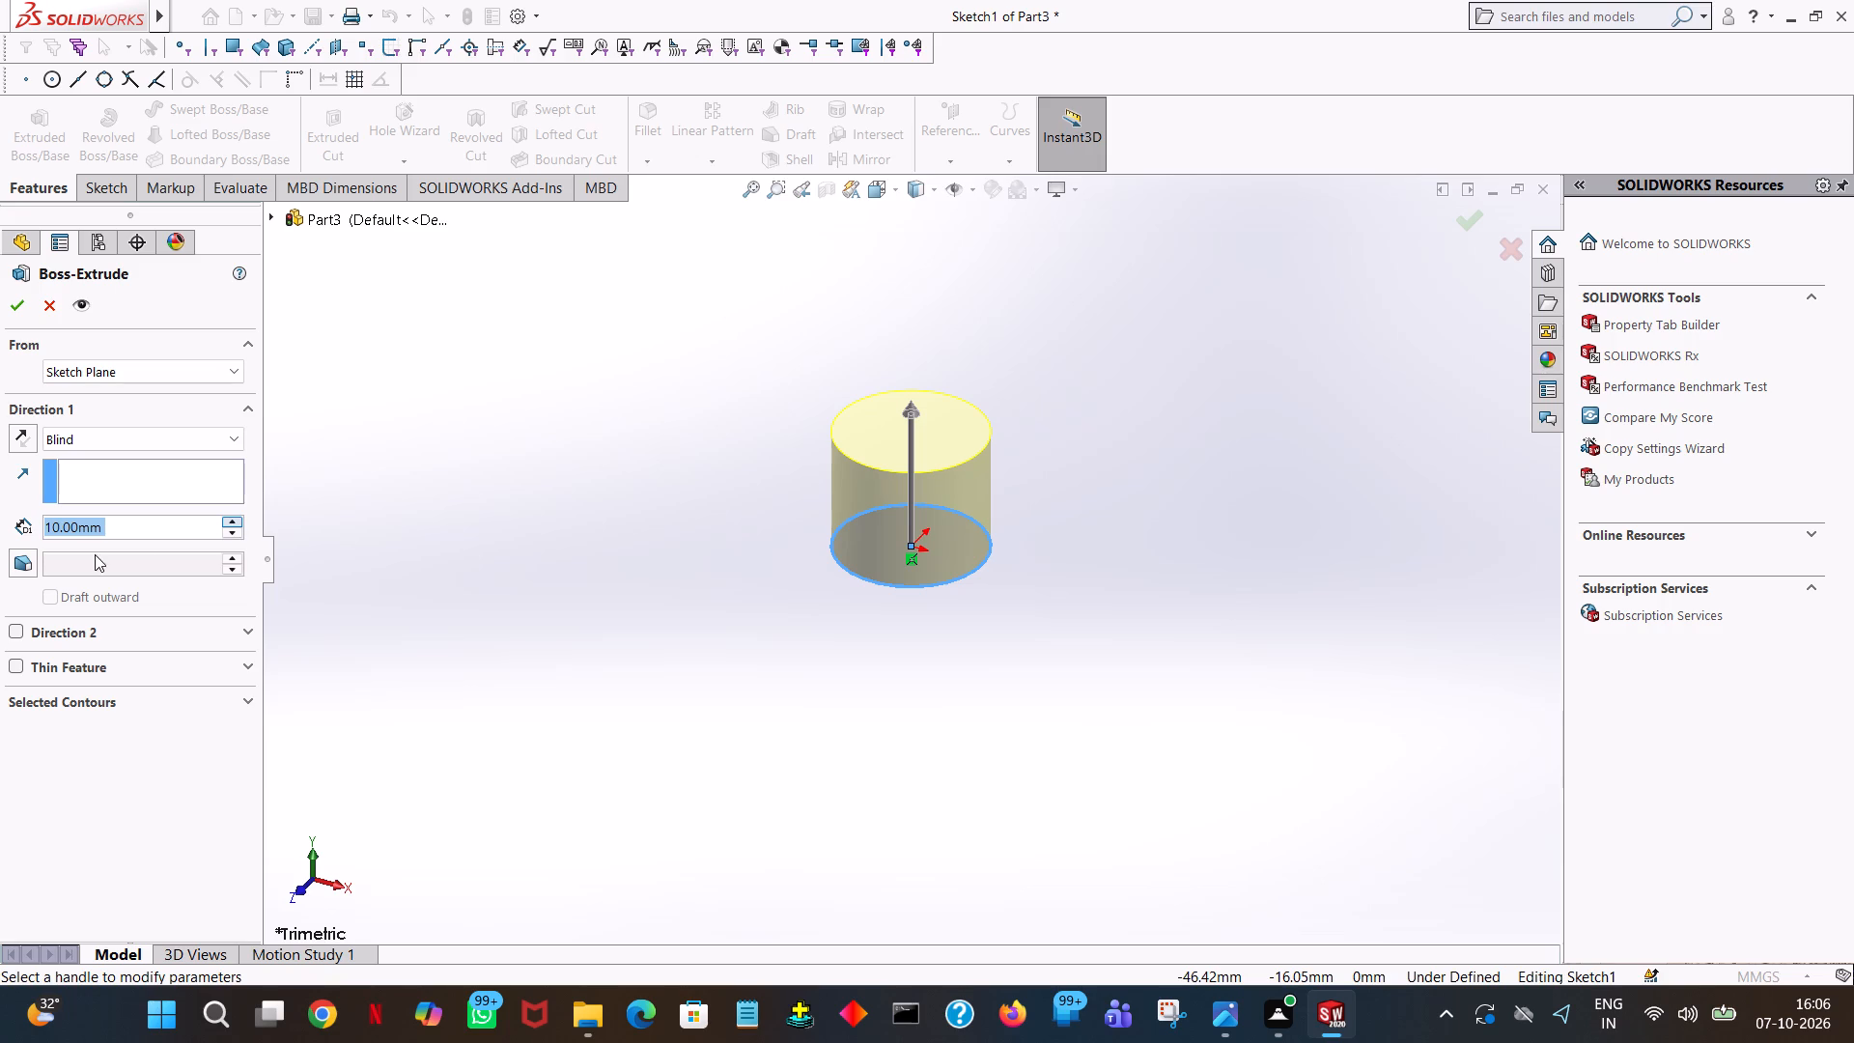
pyautogui.write('80')
pyautogui.press('Return')
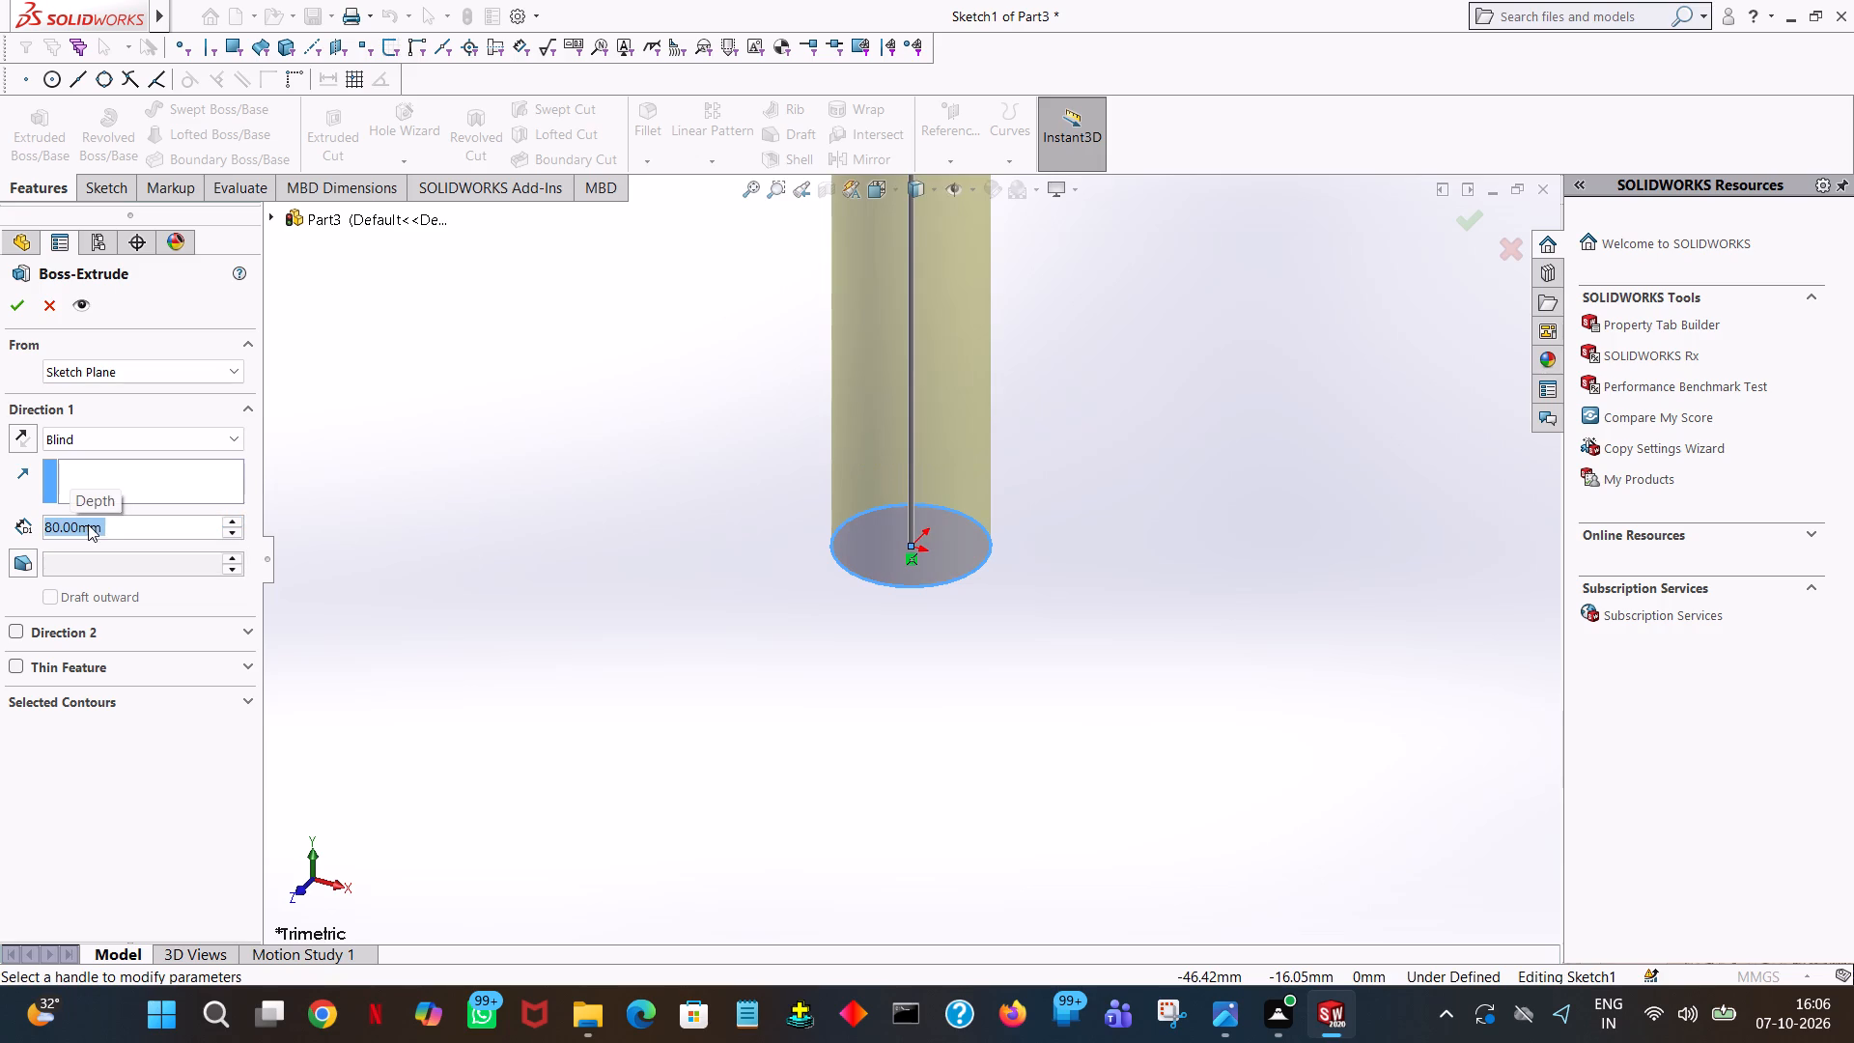
pyautogui.click(14, 302)
# Sketch a circle of radius 12 mm on the shank's top face, centred on the shank axis.
pyautogui.click(755, 190)
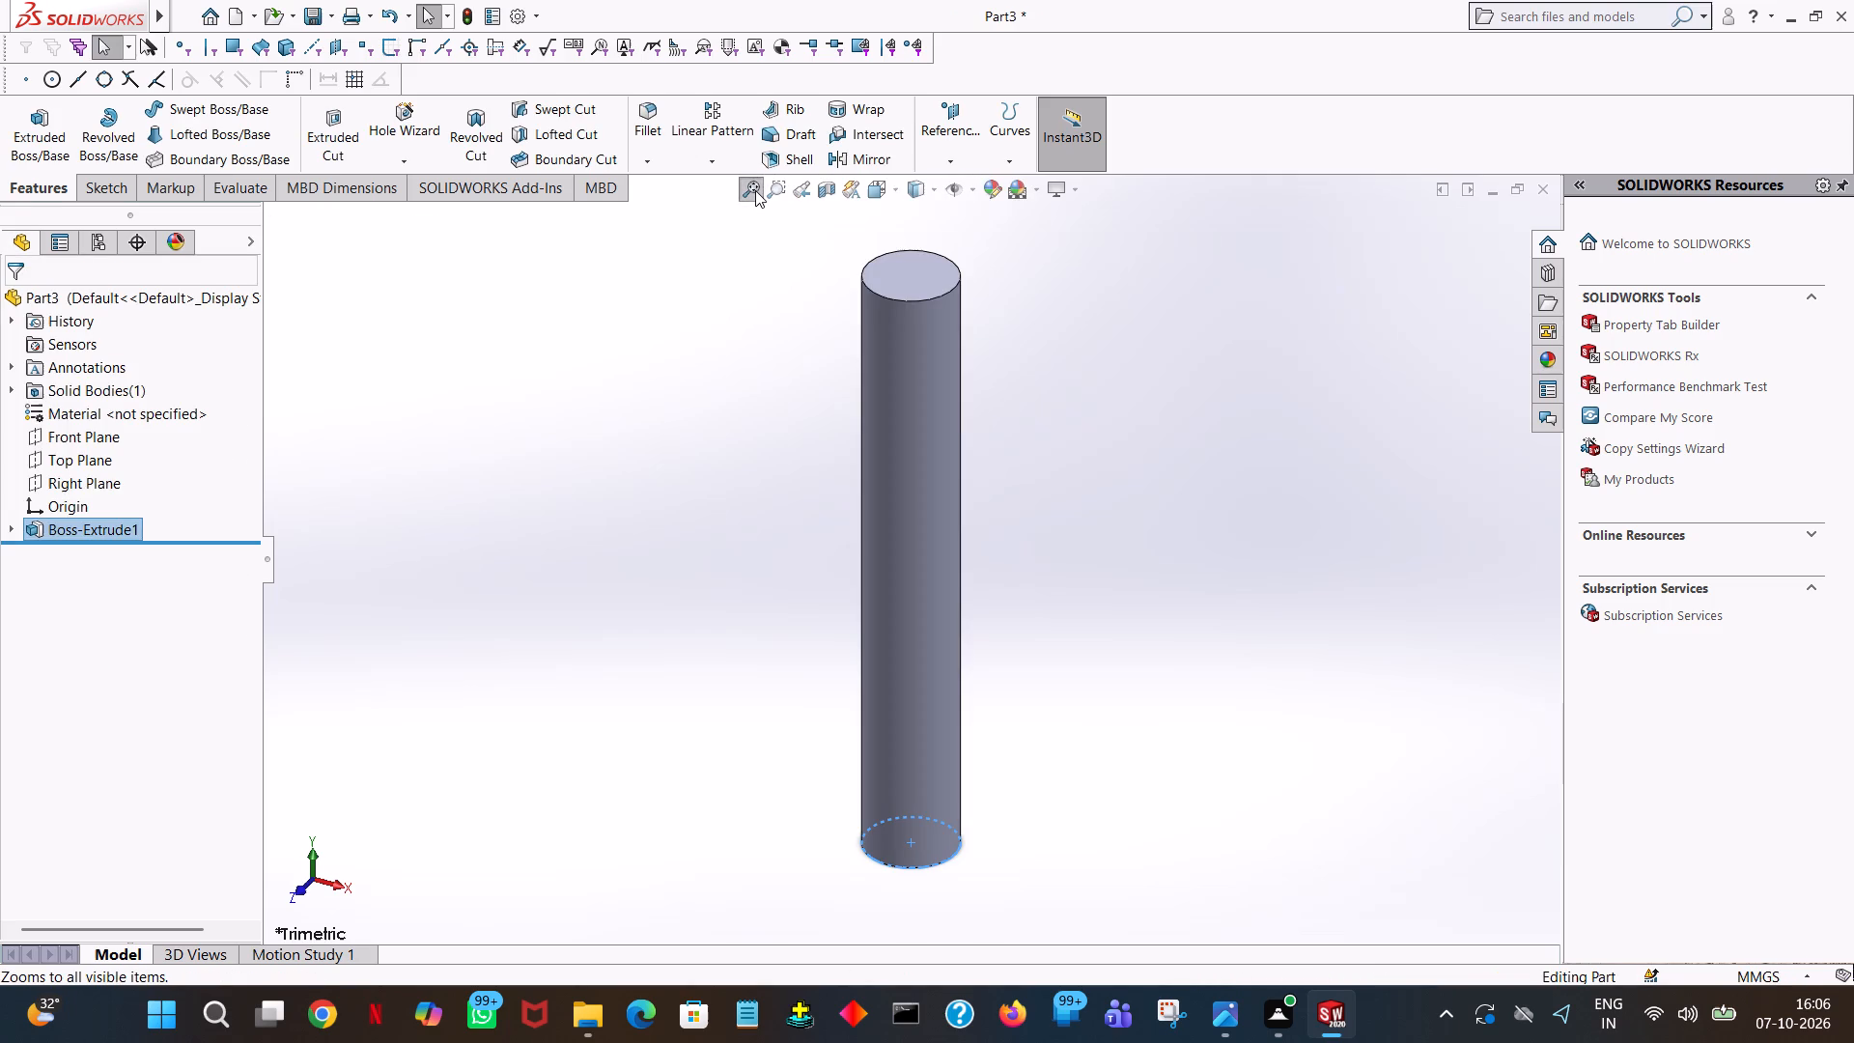
pyautogui.click(21, 145)
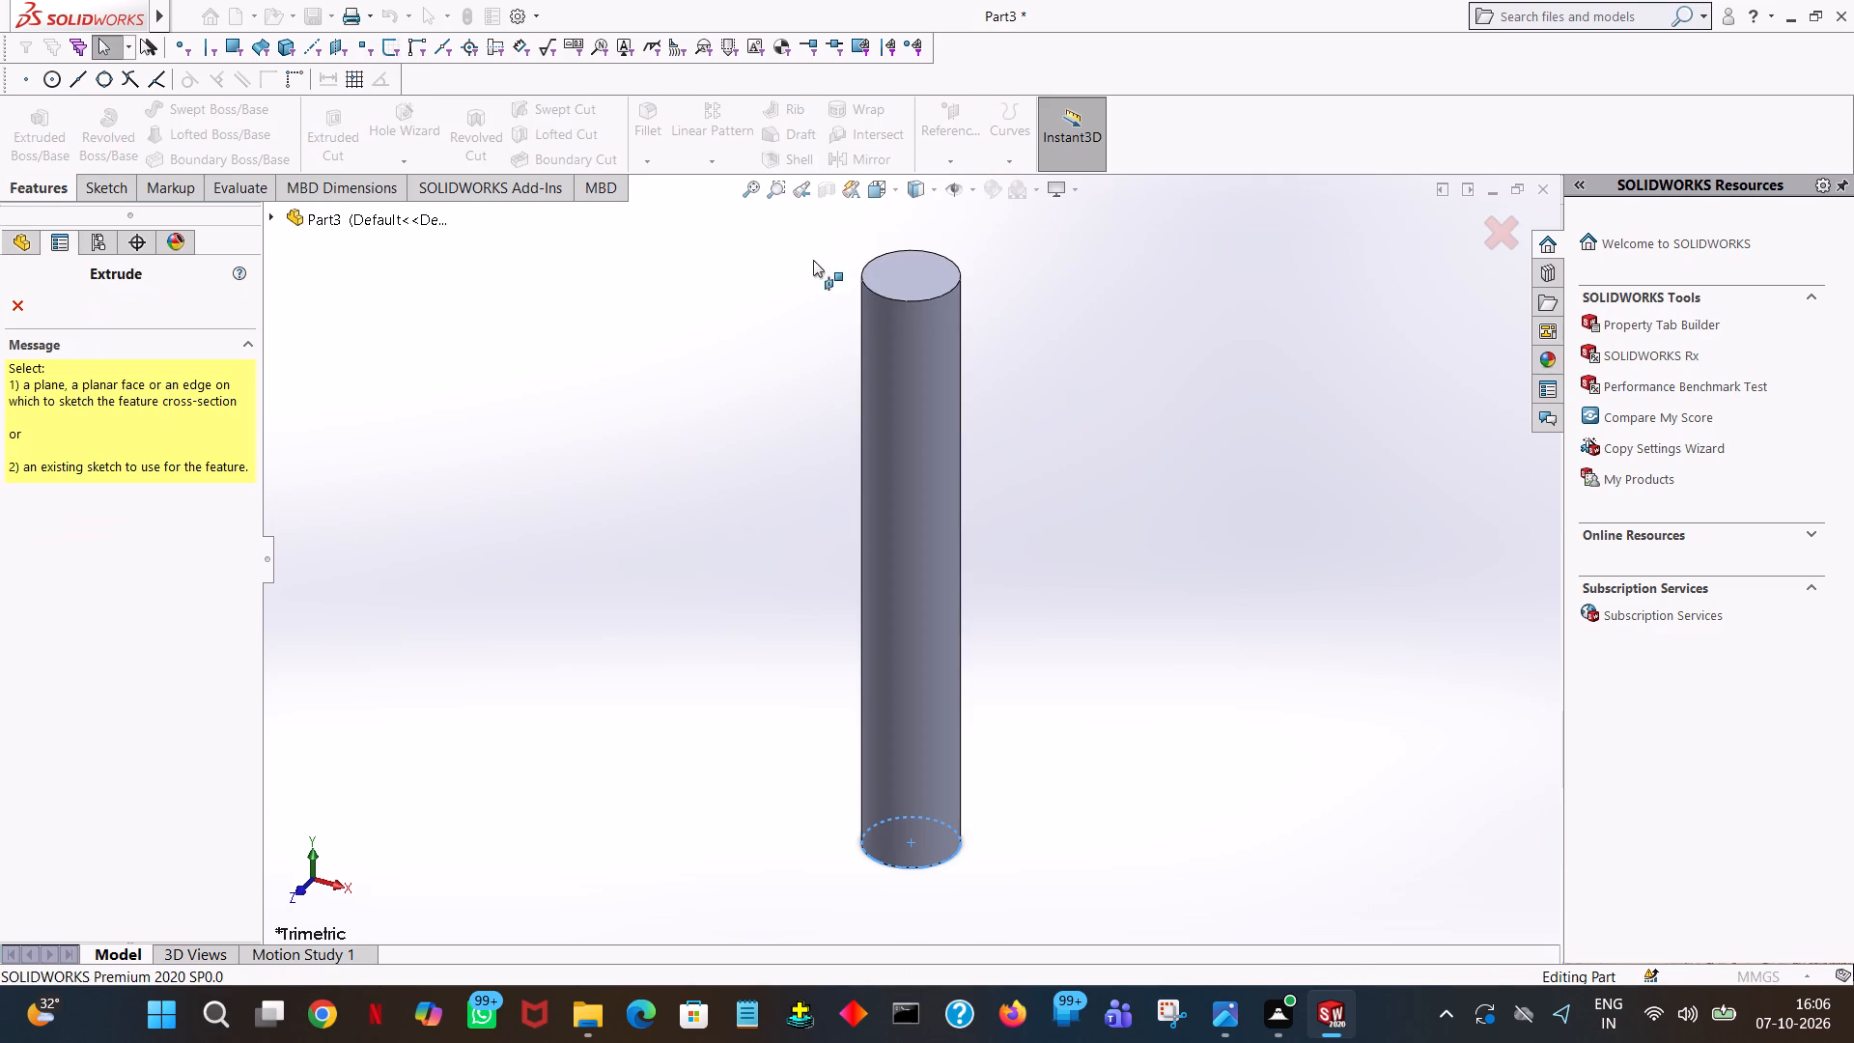
pyautogui.click(892, 282)
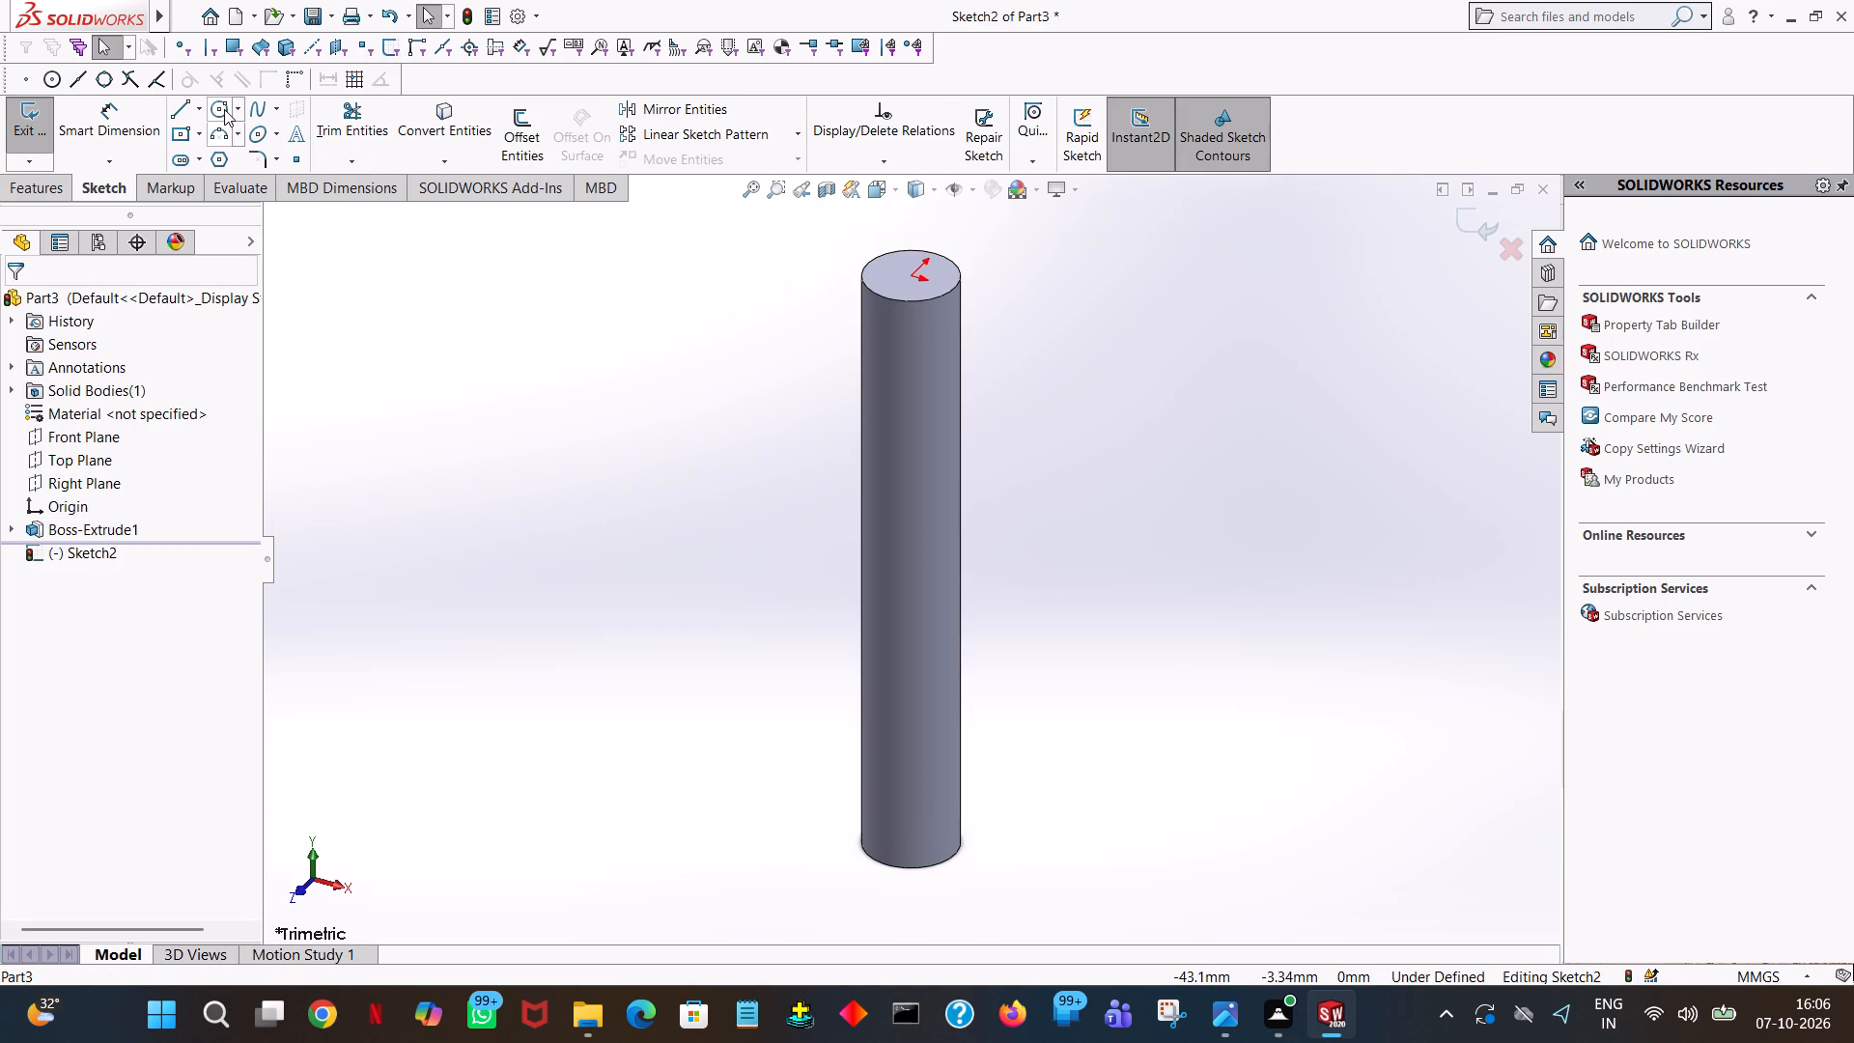
pyautogui.click(224, 108)
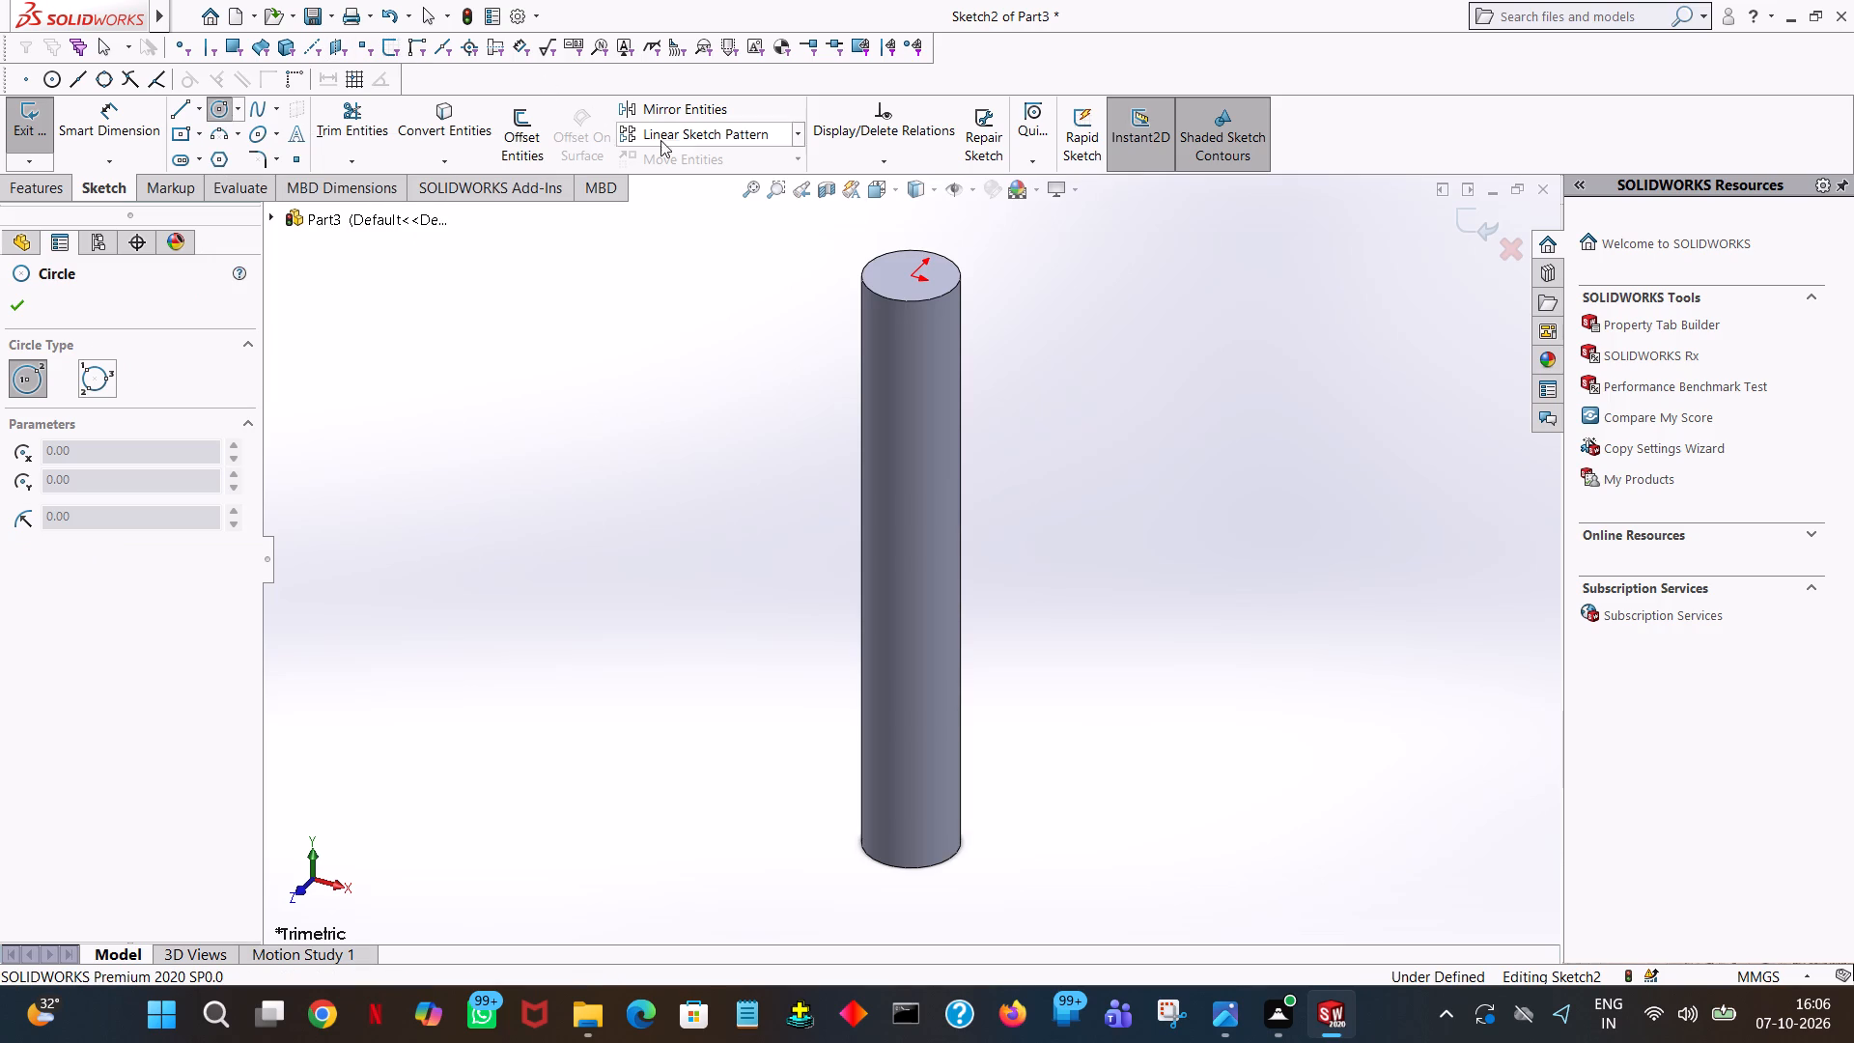
pyautogui.click(913, 276)
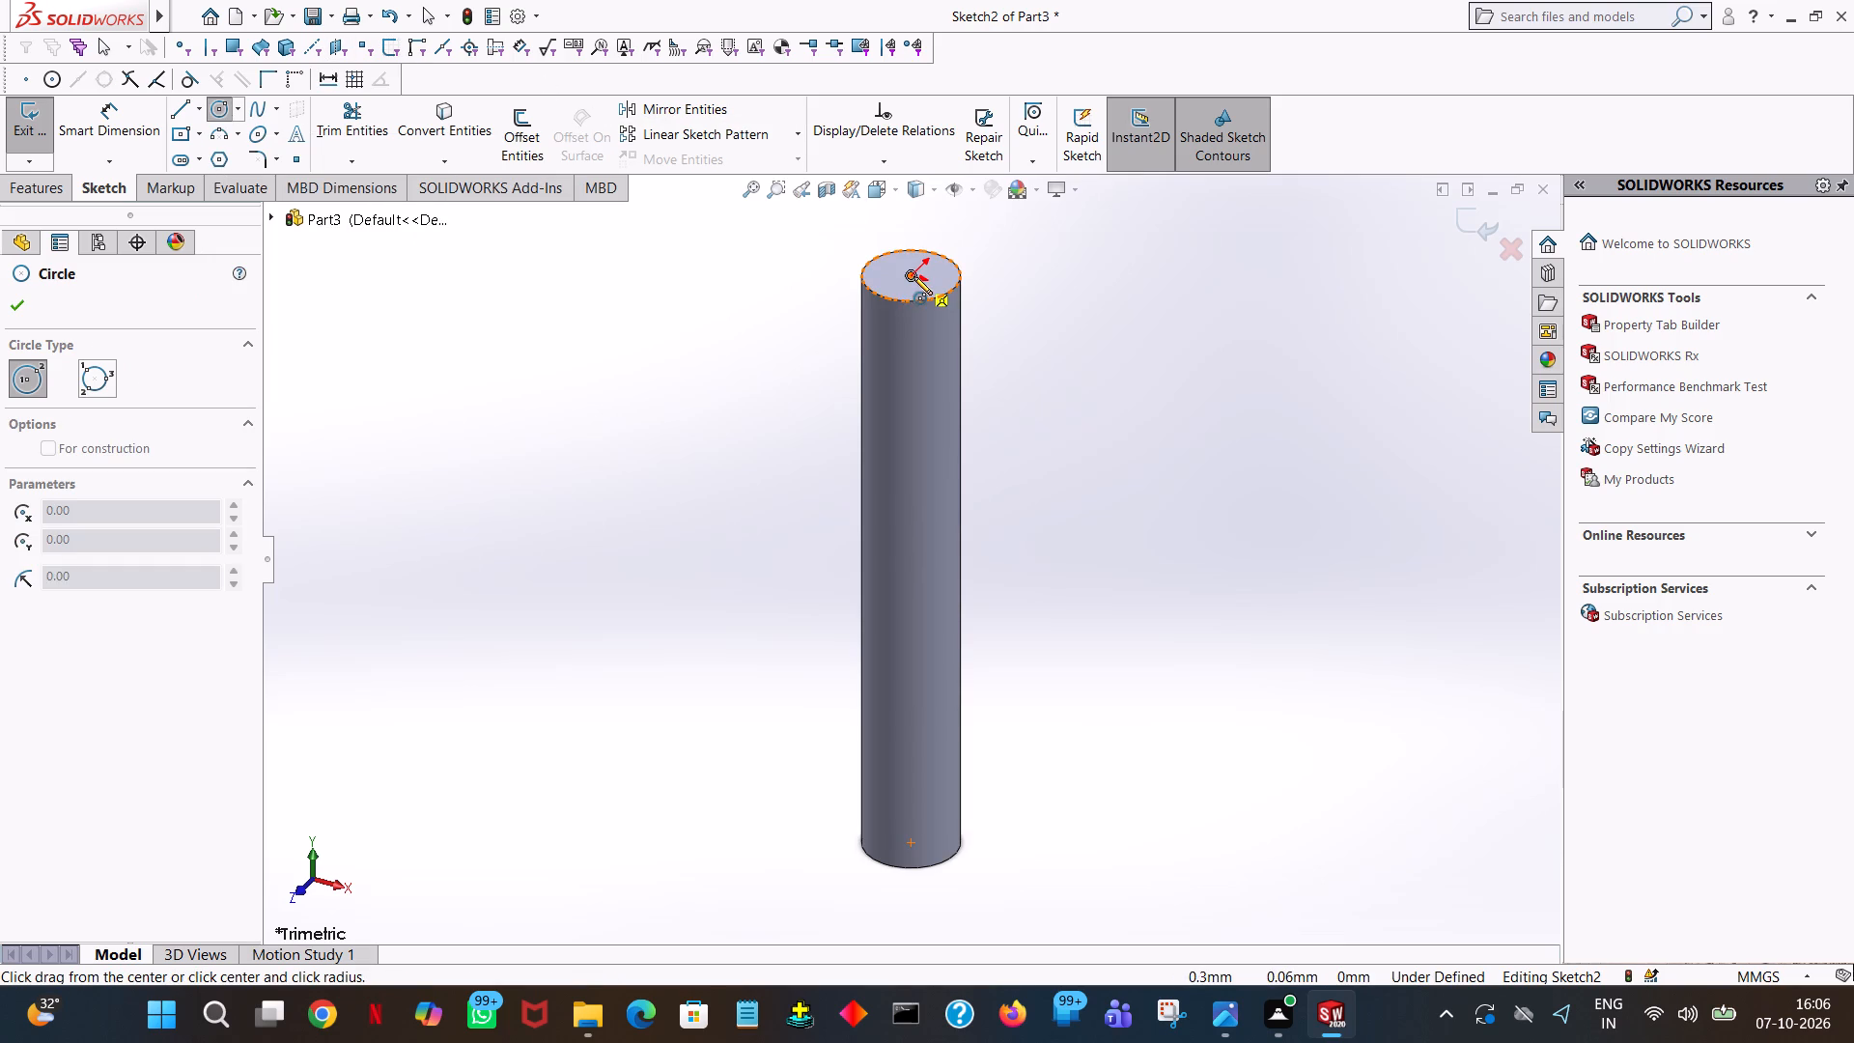
pyautogui.click(970, 267)
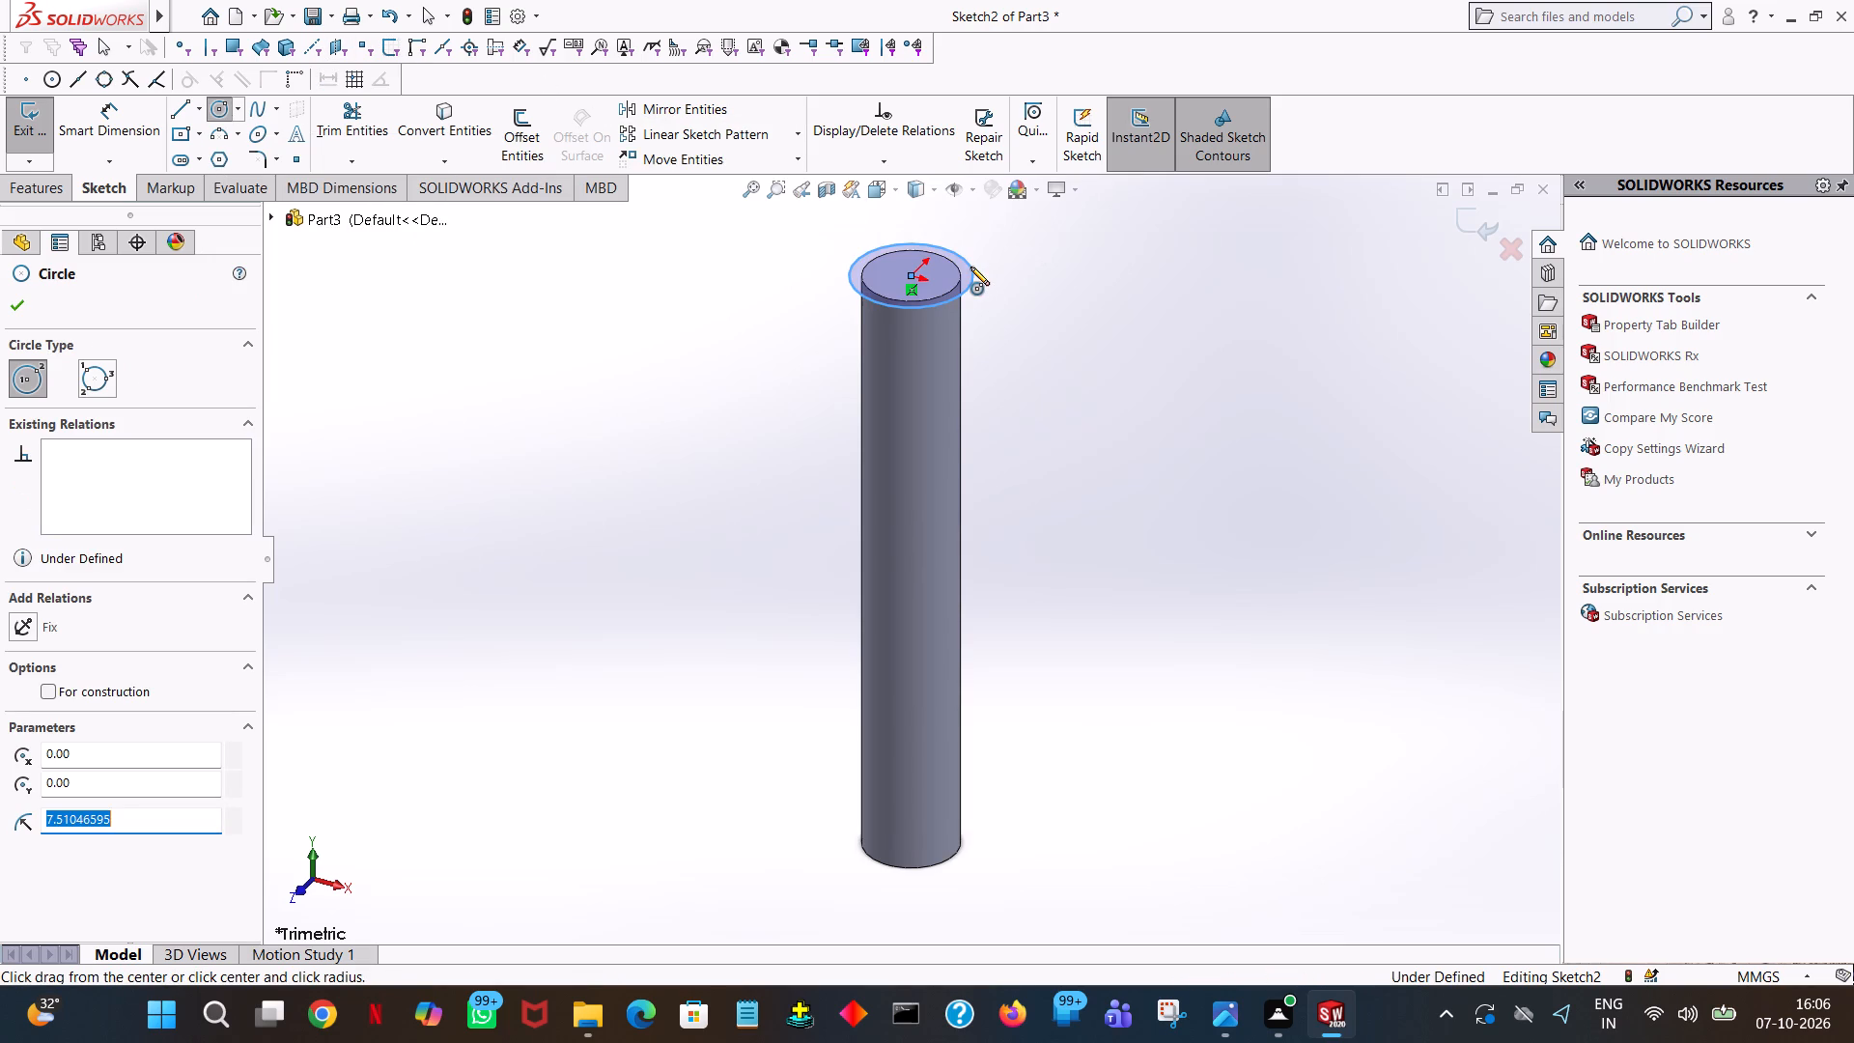
pyautogui.write('12')
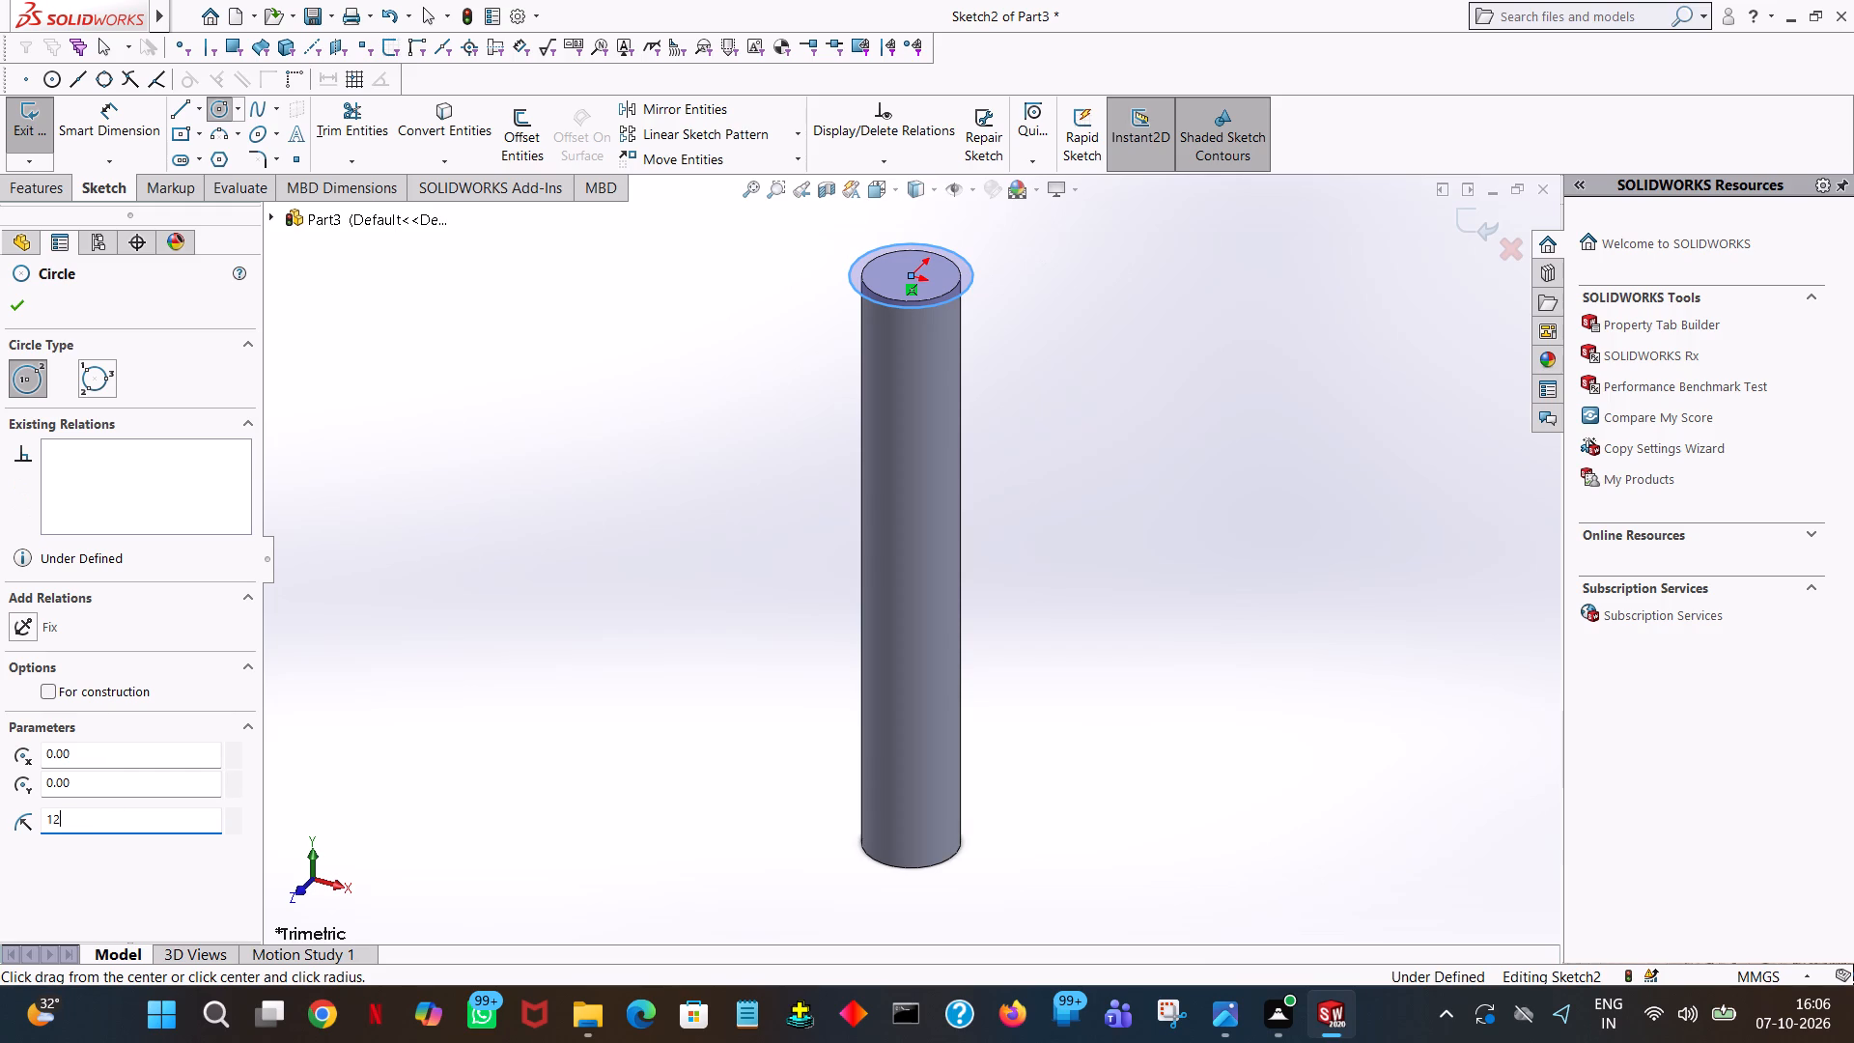
pyautogui.press('Return')
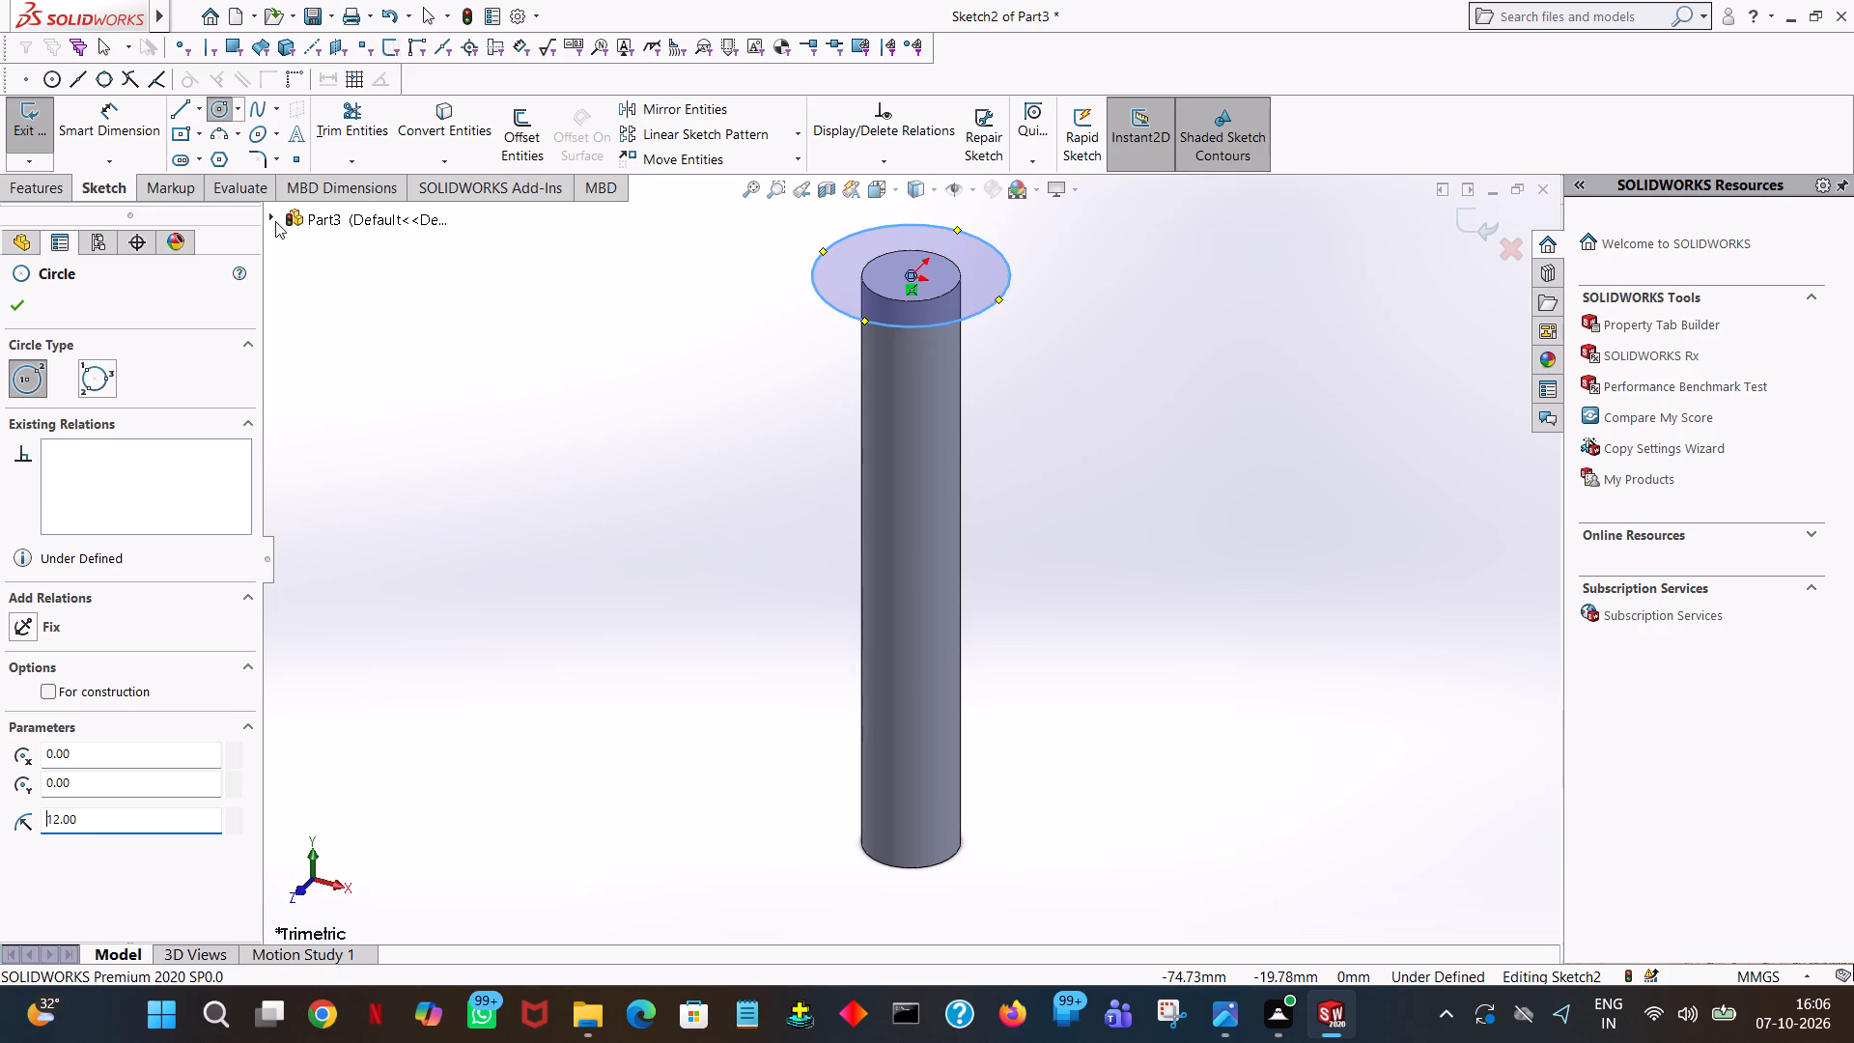
pyautogui.click(14, 311)
# Extrude the larger circle as a blind boss 20 mm upward from the shank's top to form the head.
pyautogui.click(50, 194)
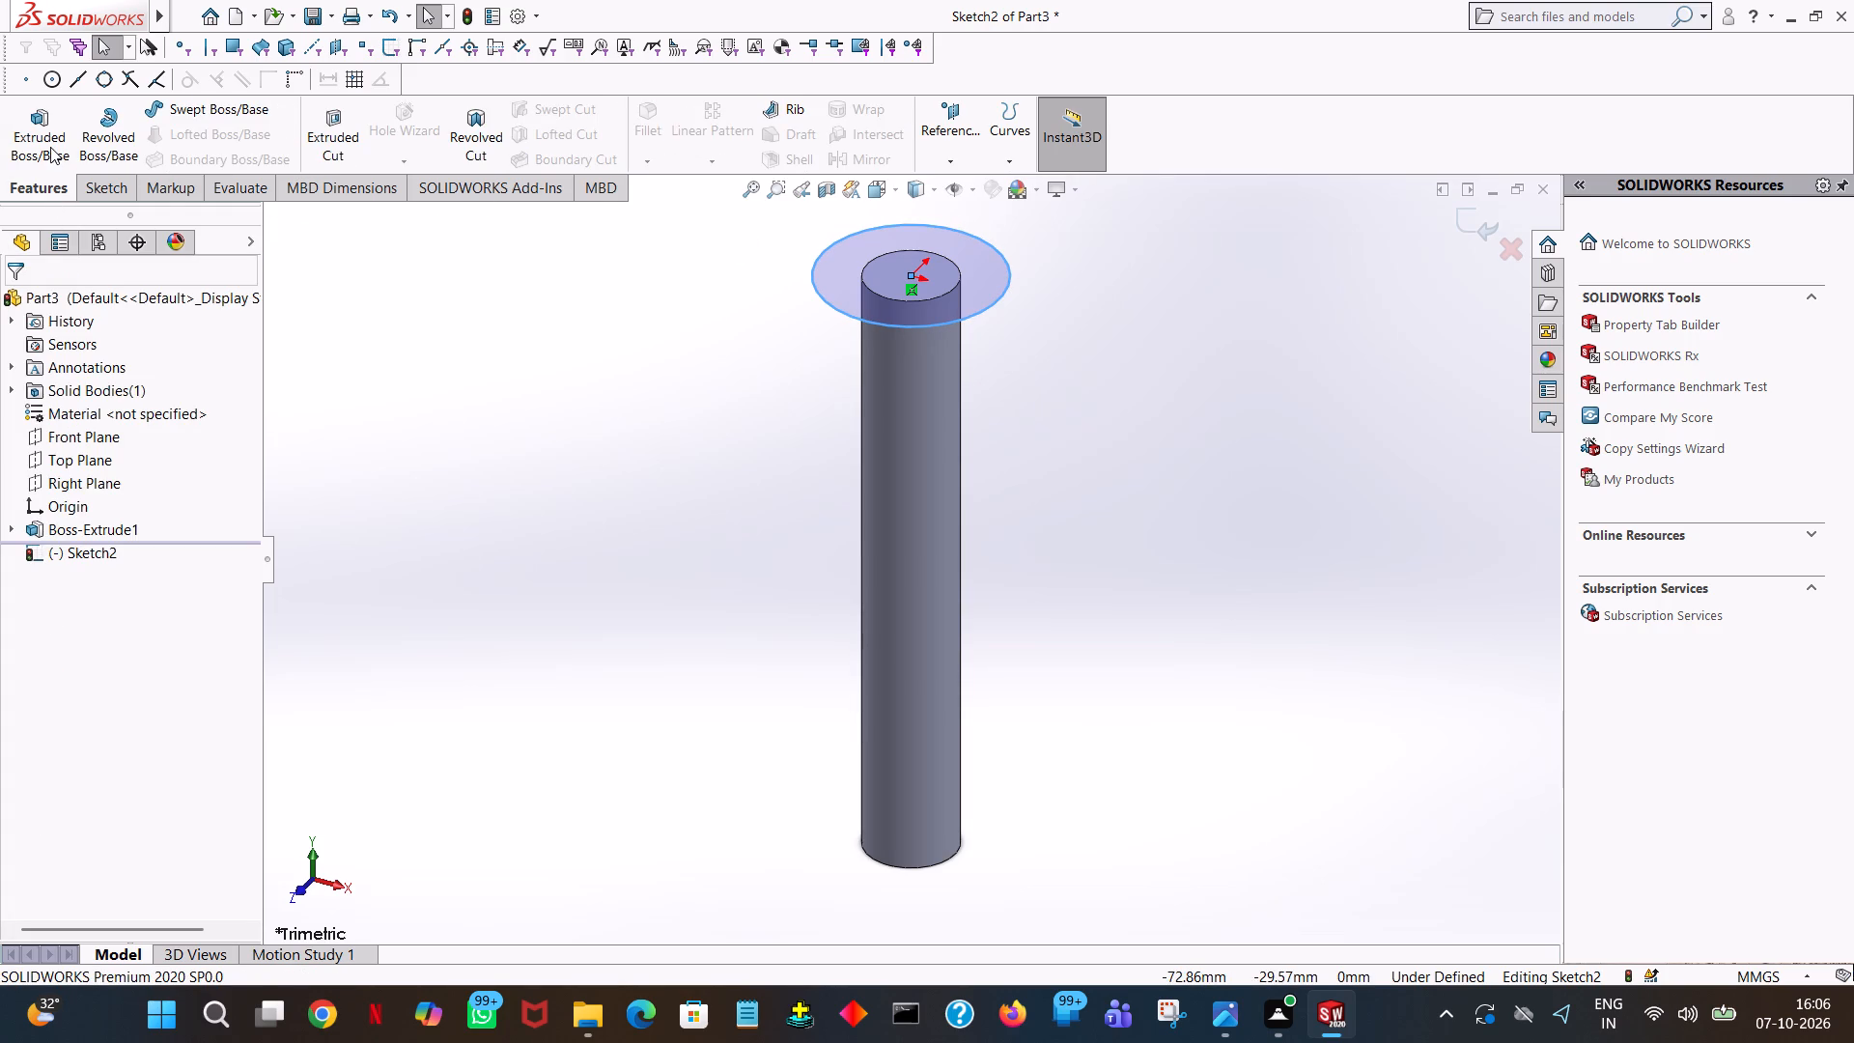
pyautogui.click(50, 146)
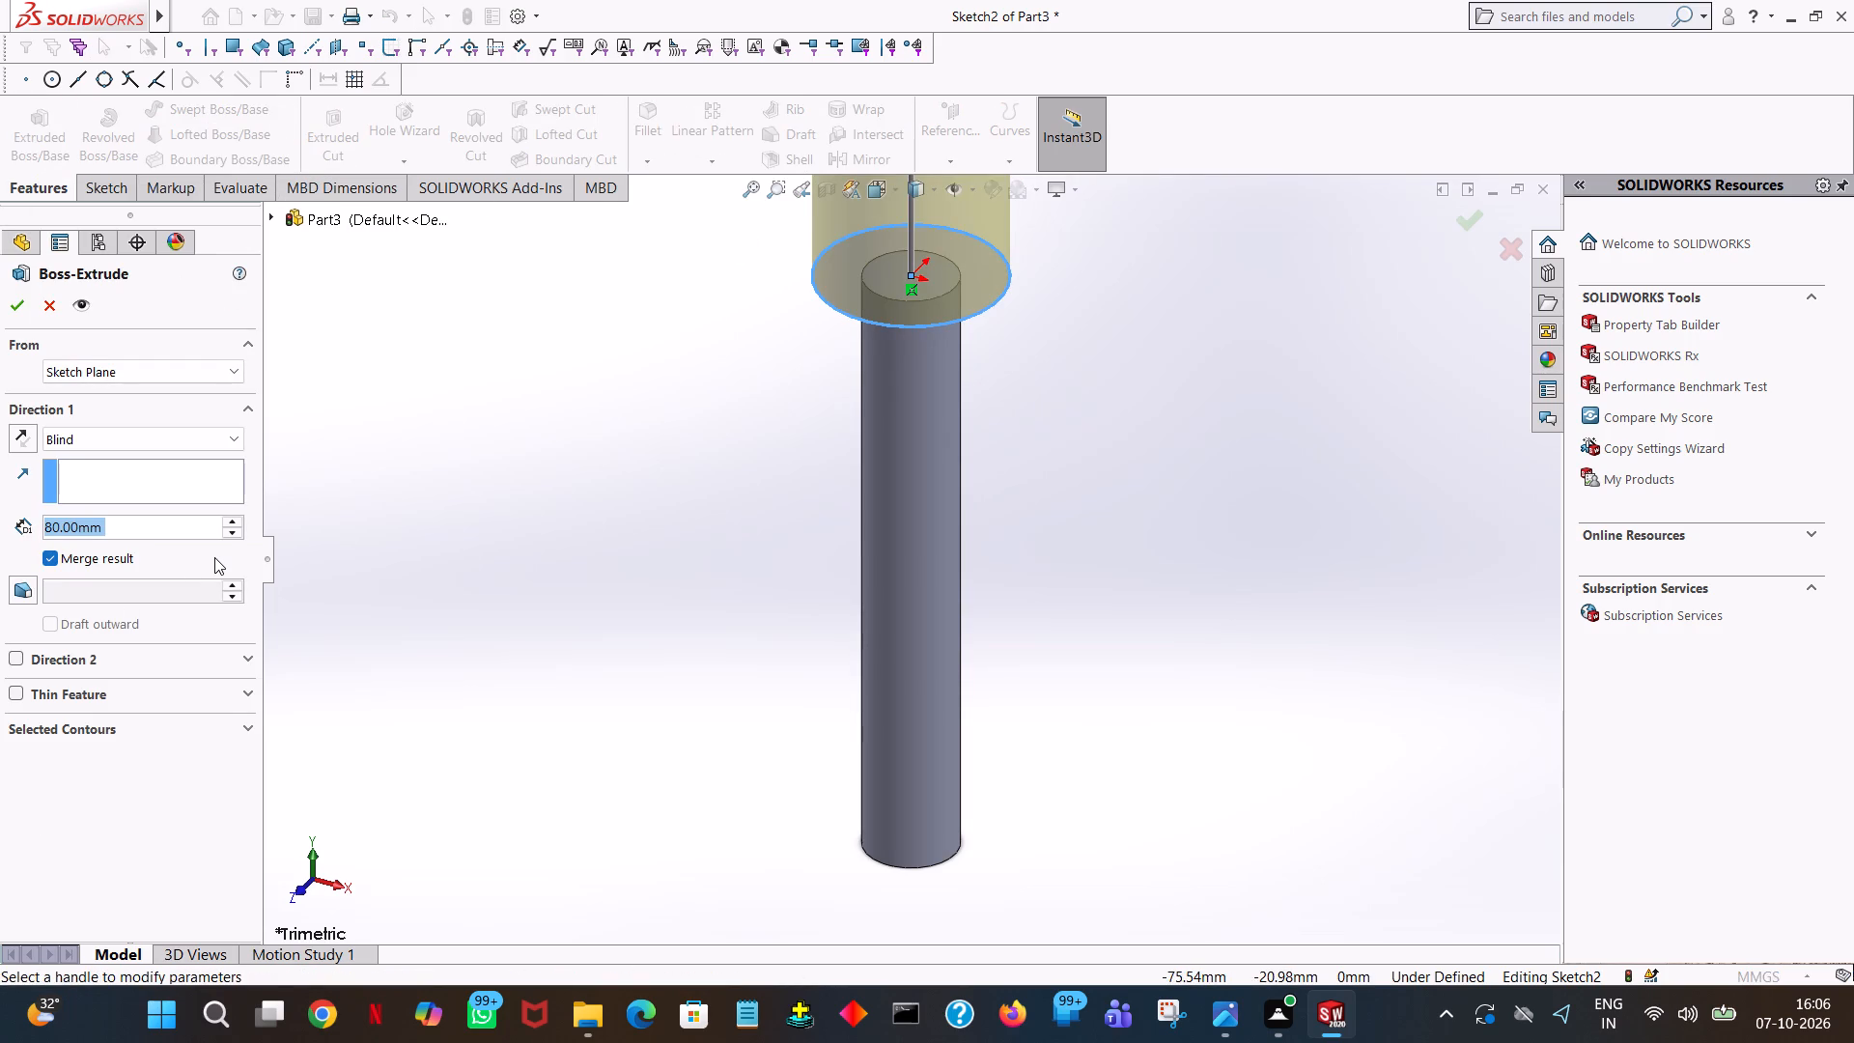
pyautogui.write('20')
pyautogui.press('Return')
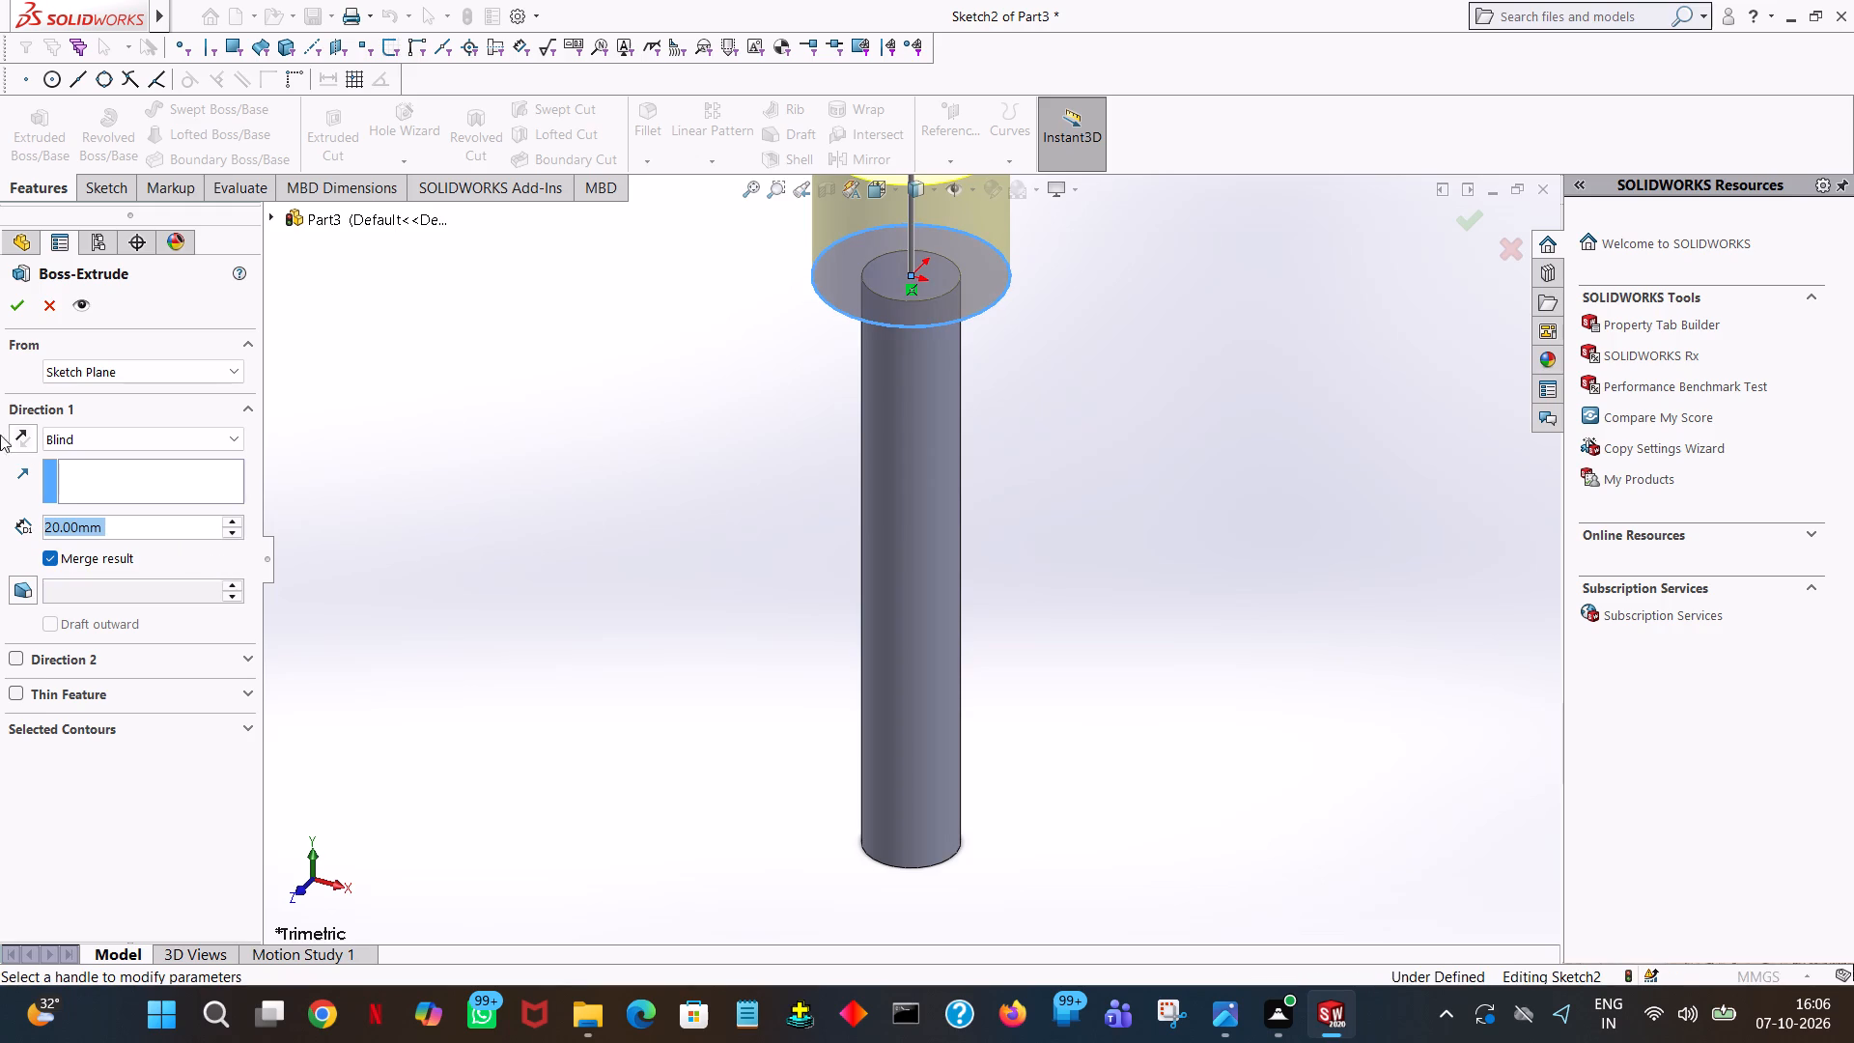
pyautogui.click(22, 304)
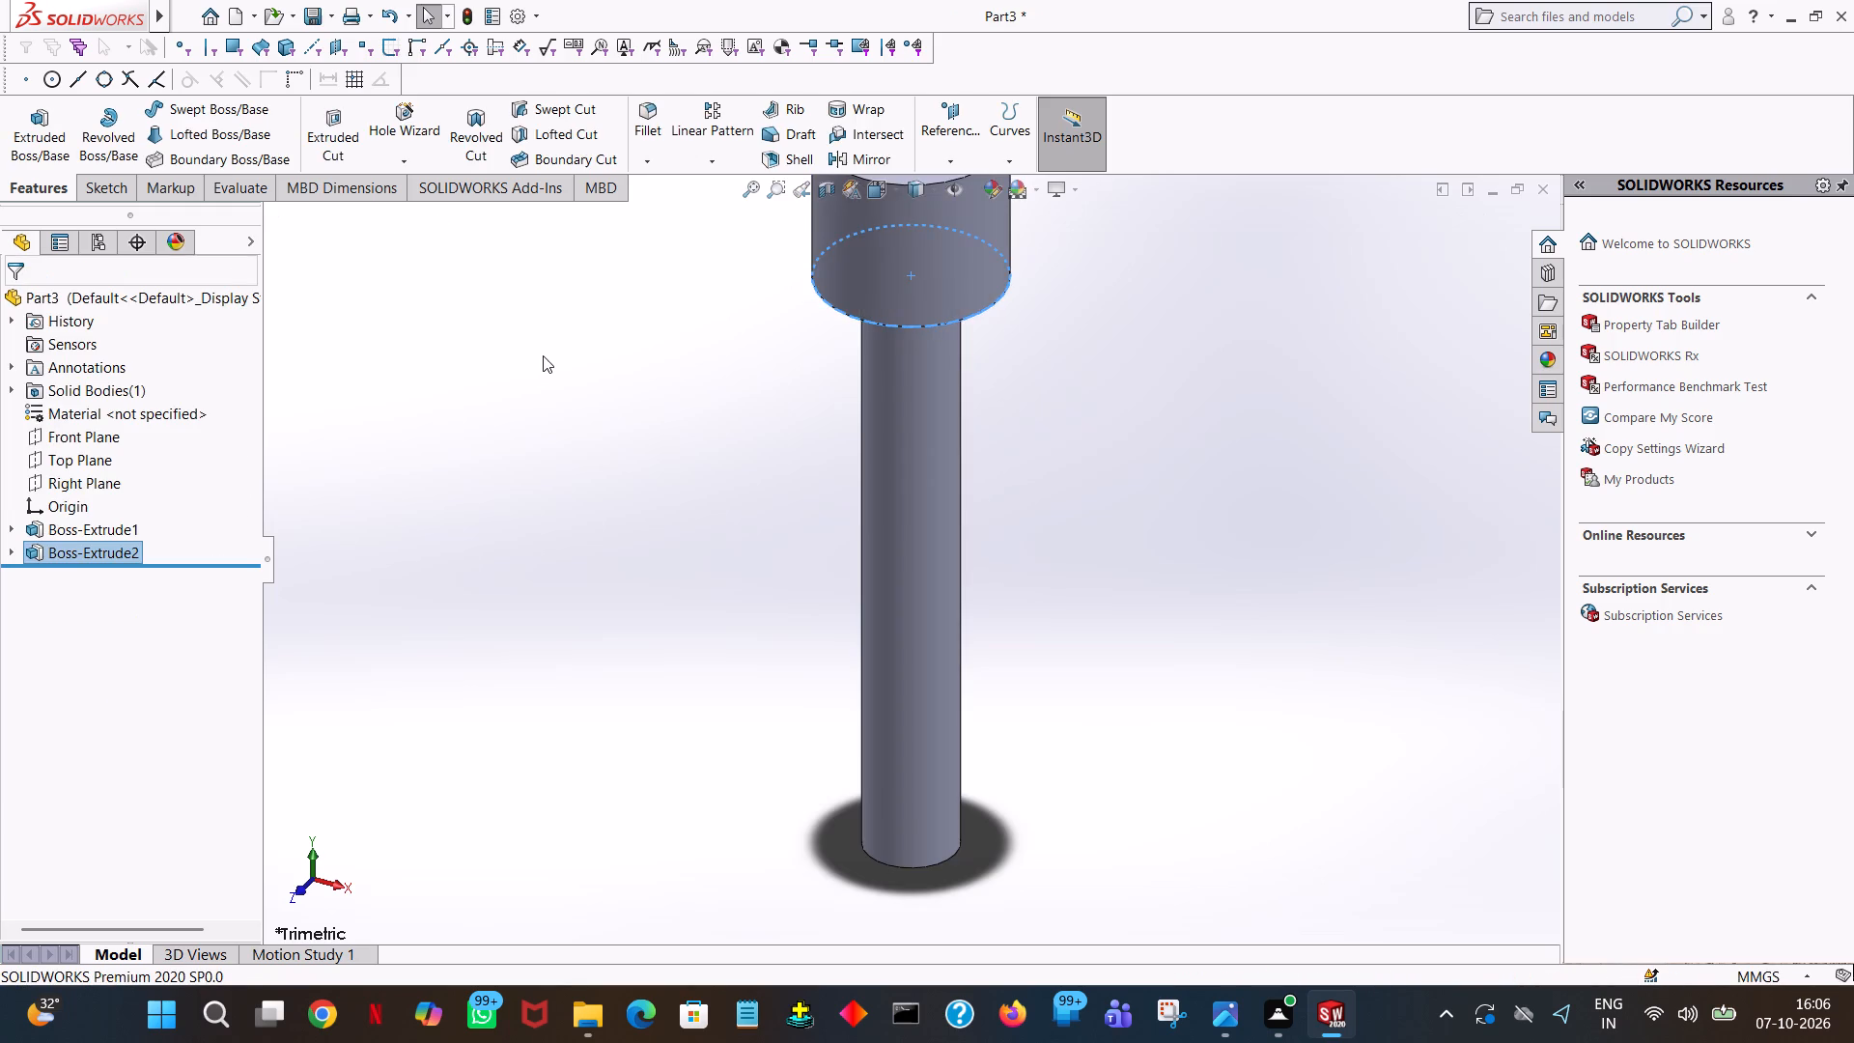
# On the Right Plane, sketch a 10 mm vertical line downward from the midpoint of the head's top edge.
pyautogui.moveTo(549, 352); pyautogui.dragTo(724, 606, button='middle')
pyautogui.click(1173, 636)
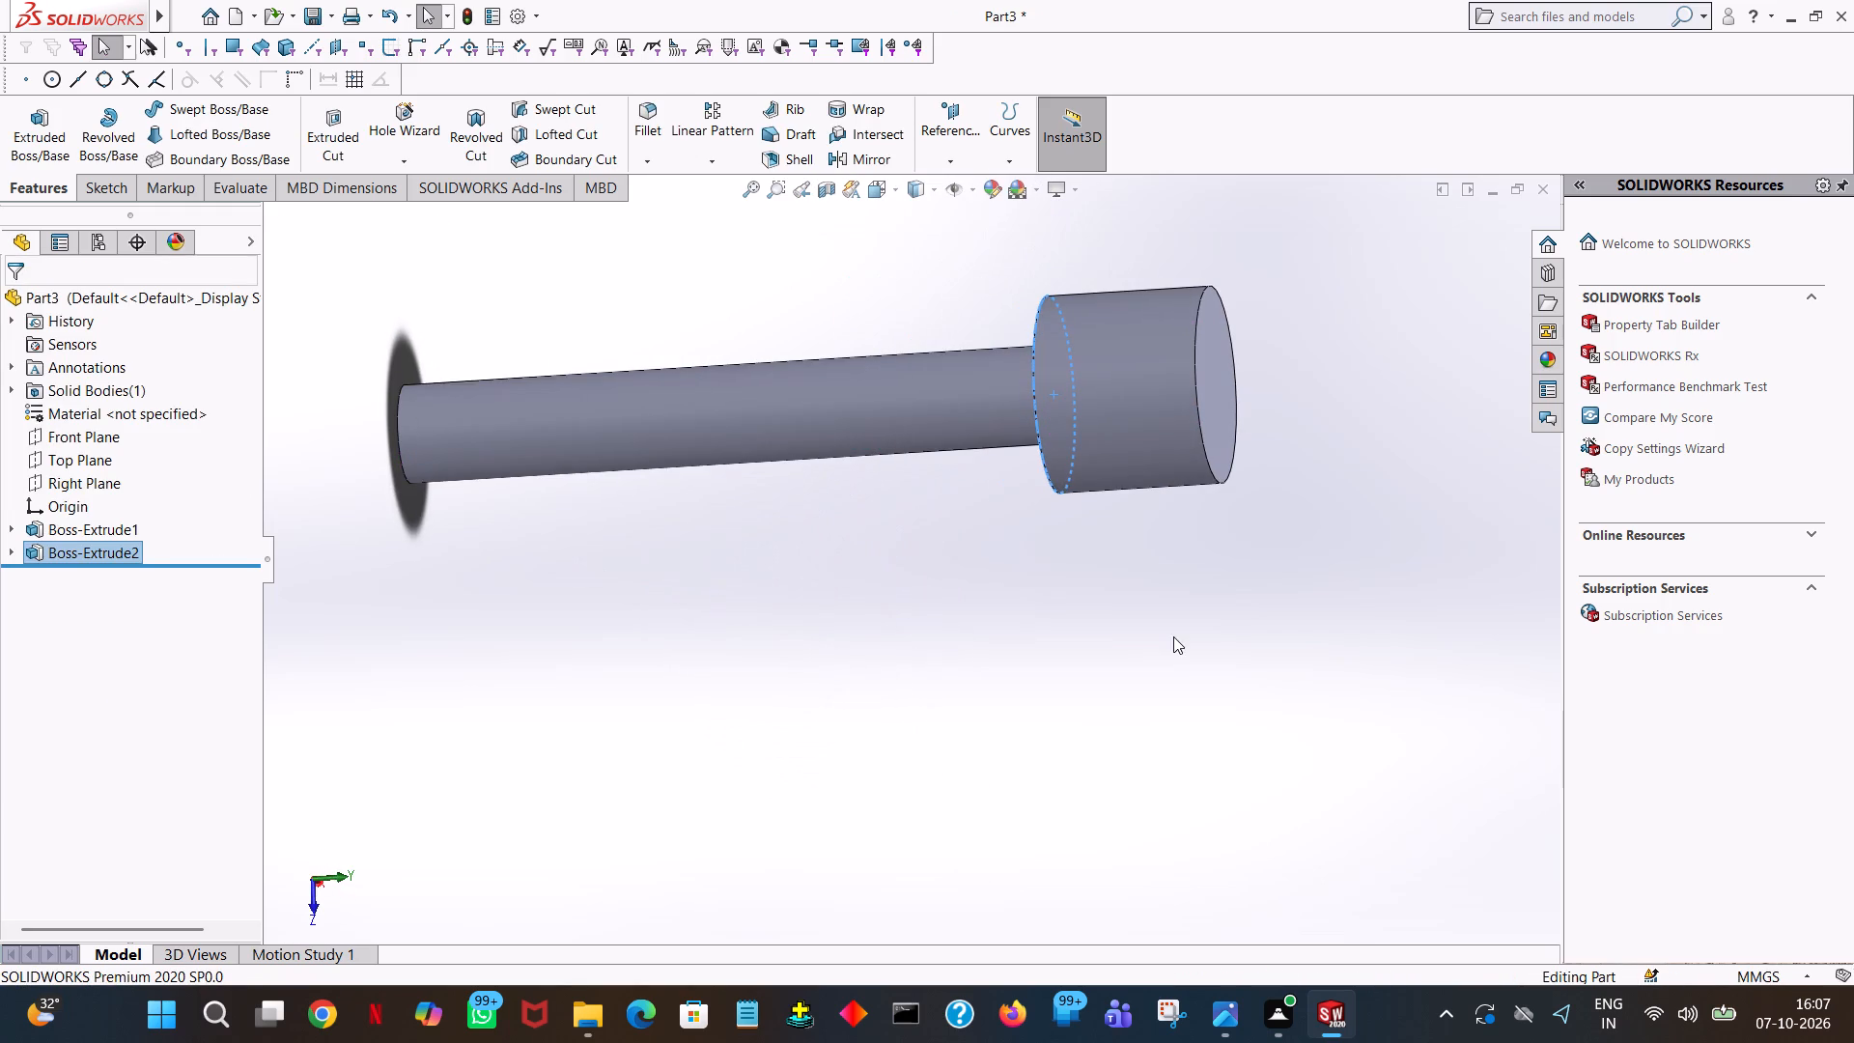
pyautogui.moveTo(1246, 612); pyautogui.dragTo(1097, 280, button='middle')
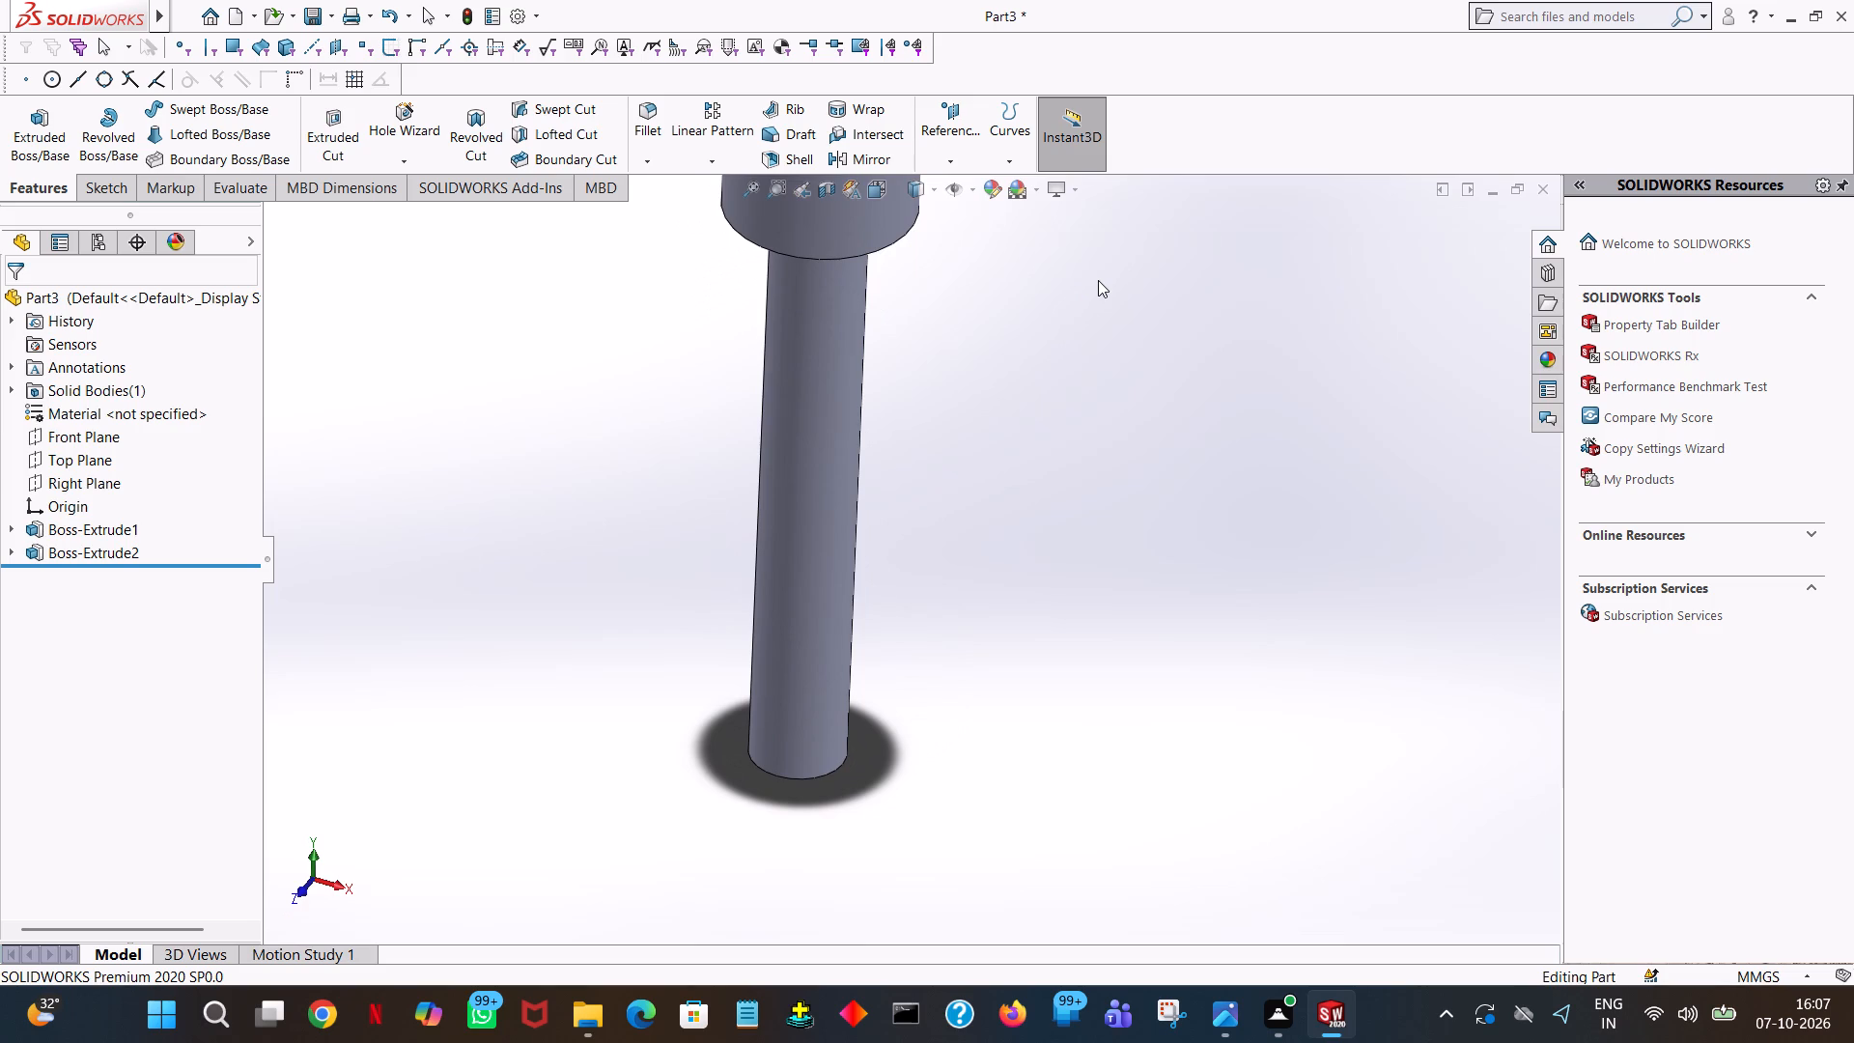
pyautogui.keyDown('ctrl'); pyautogui.moveTo(1005, 338); pyautogui.dragTo(1047, 552, button='middle'); pyautogui.keyUp('ctrl')
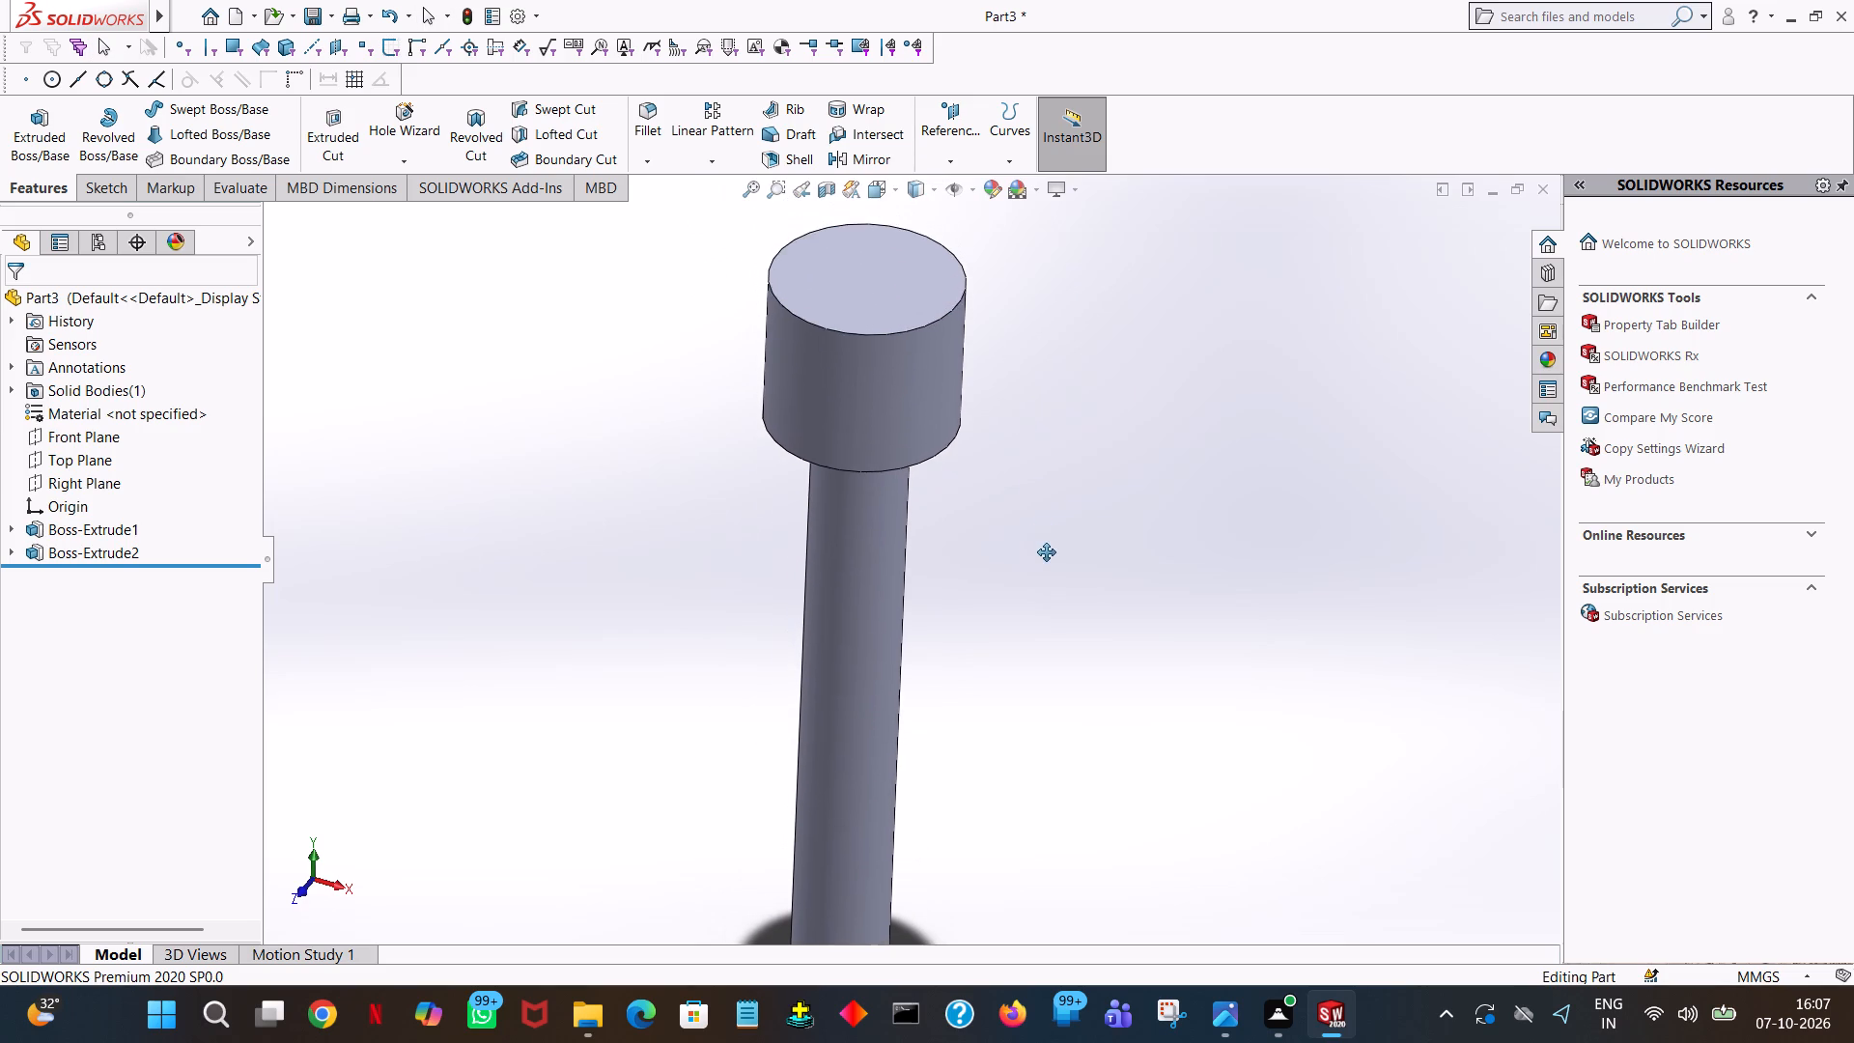
pyautogui.keyDown('ctrl'); pyautogui.moveTo(1047, 552); pyautogui.dragTo(1047, 553, button='middle'); pyautogui.keyUp('ctrl')
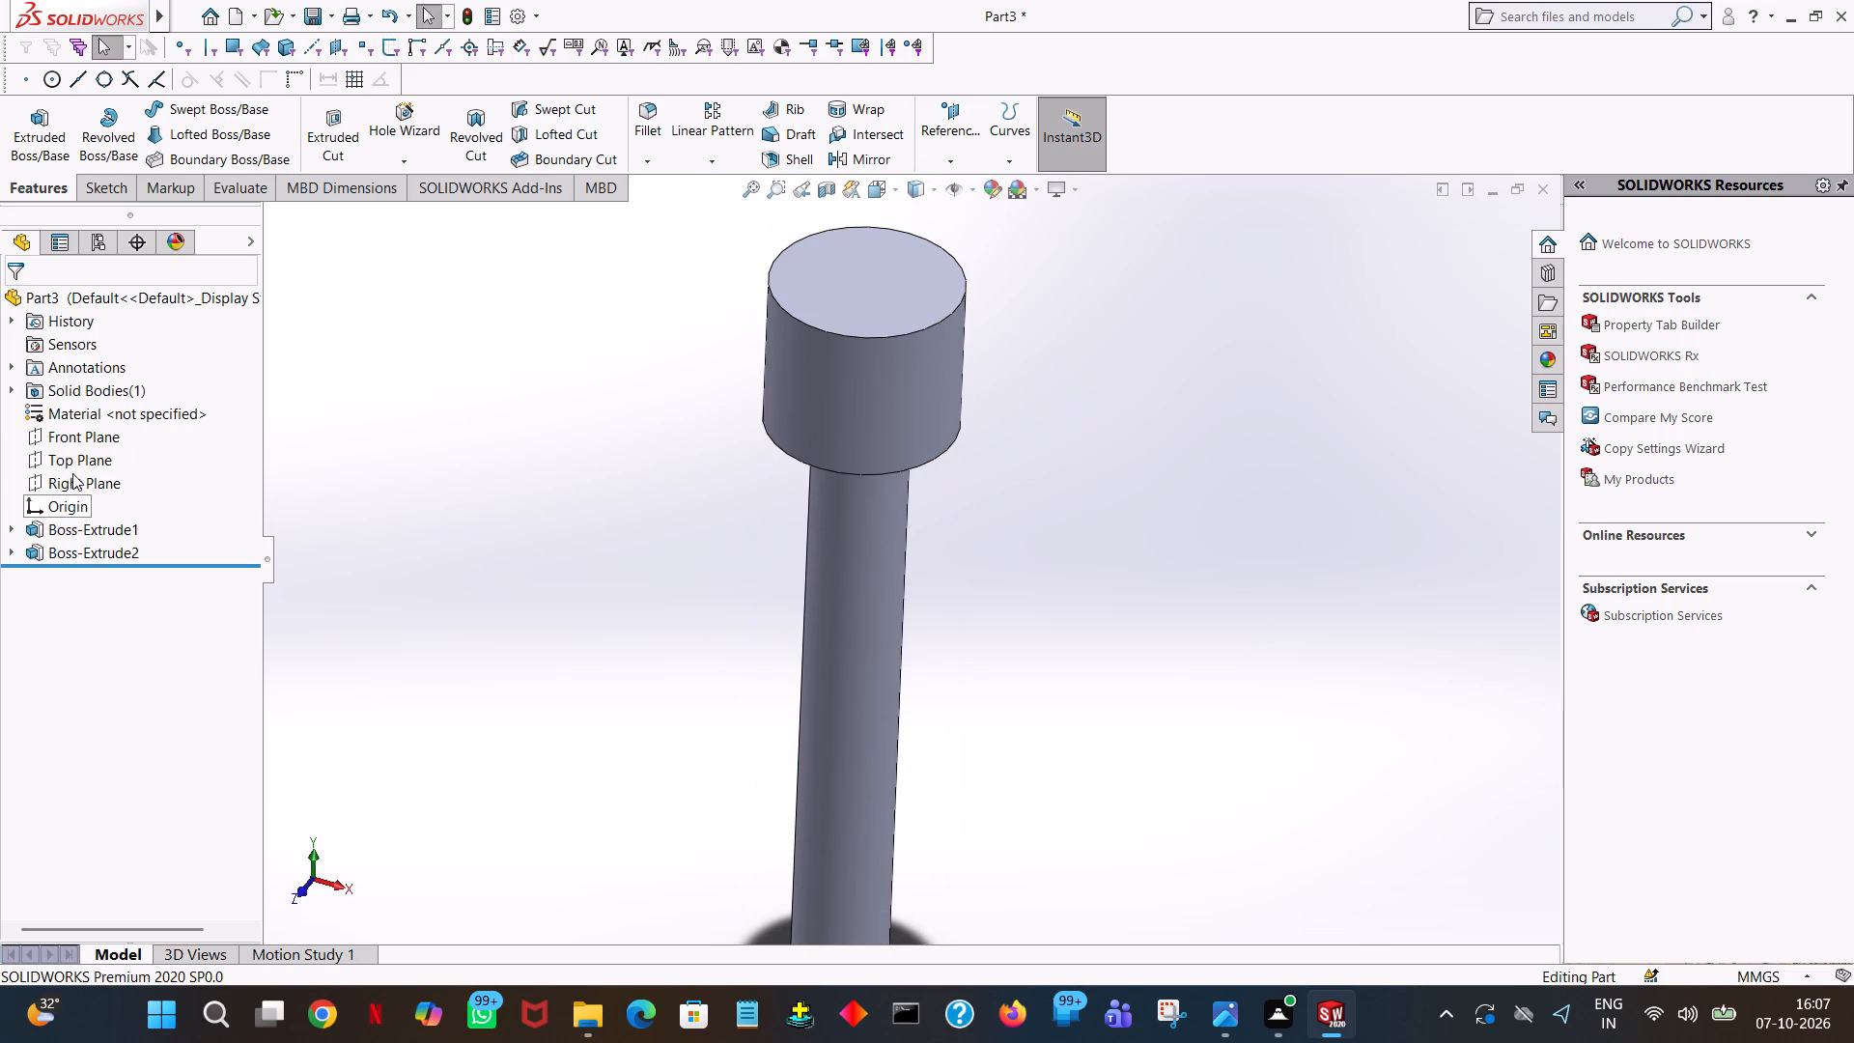
pyautogui.click(78, 473)
pyautogui.moveTo(427, 405); pyautogui.dragTo(422, 347, button='middle')
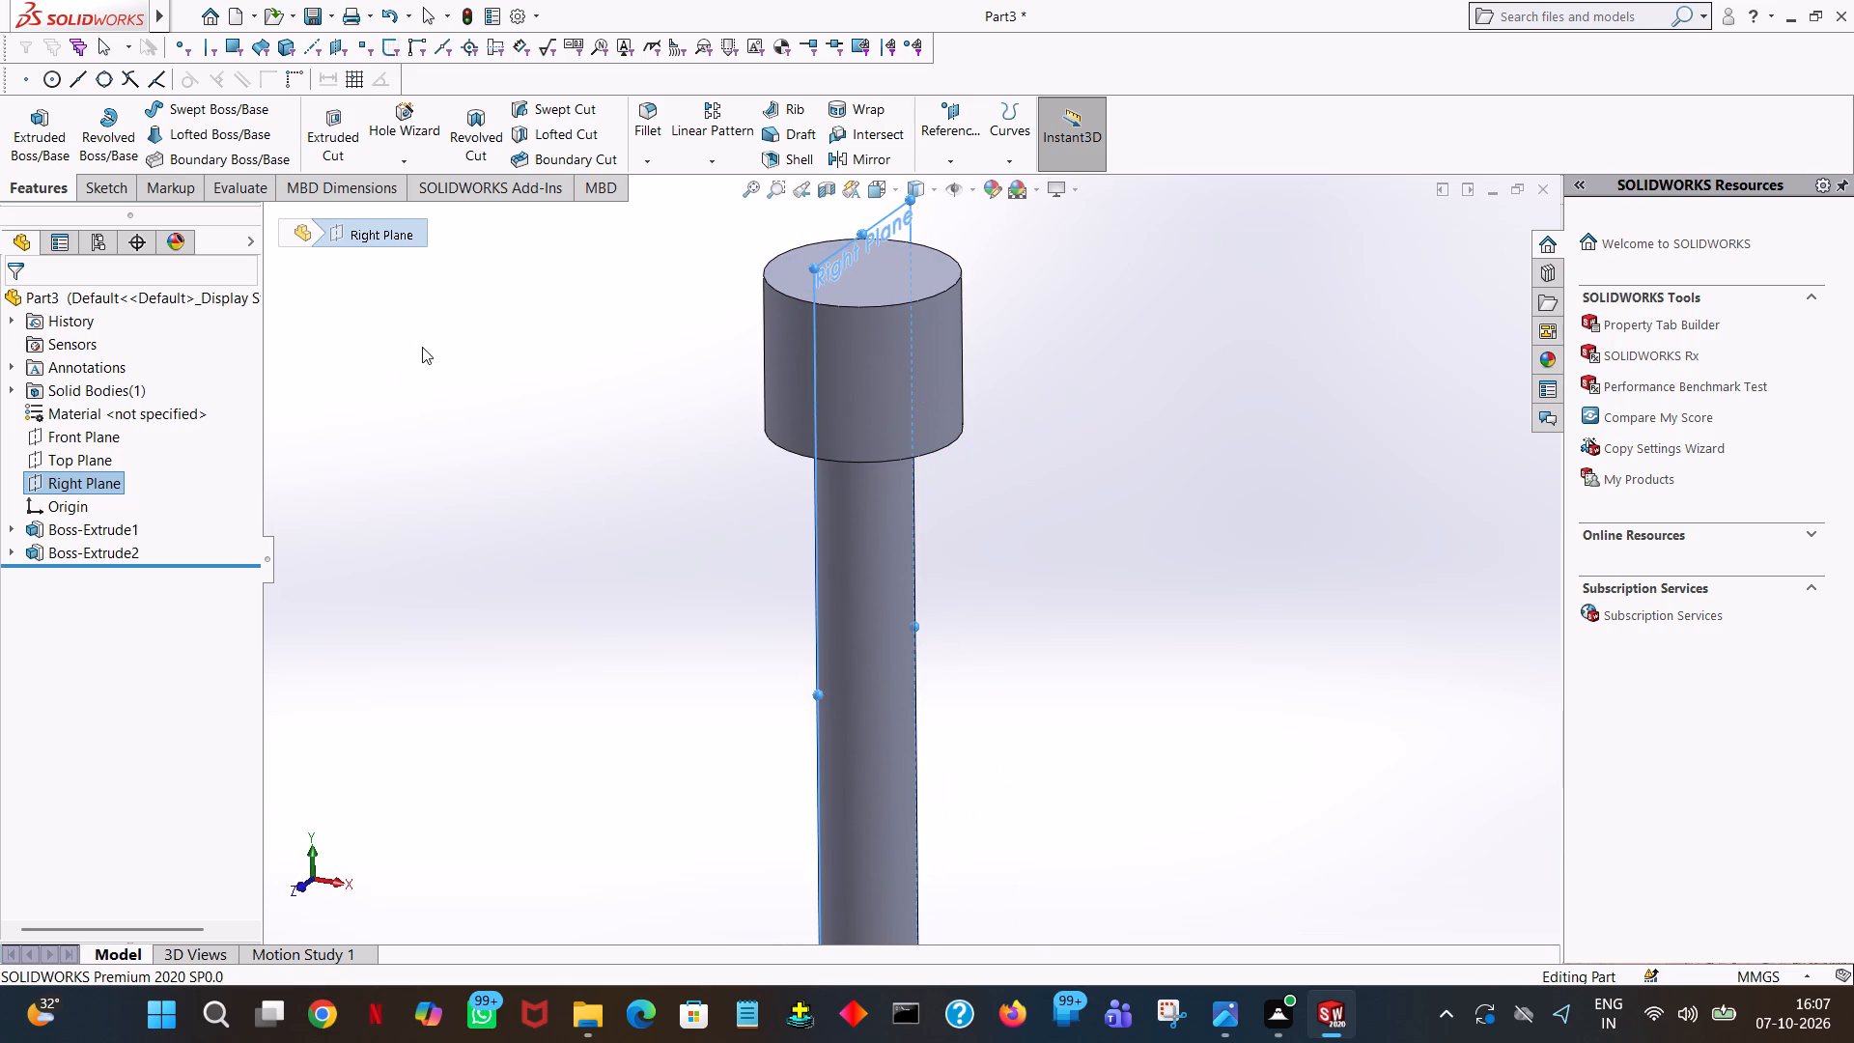
pyautogui.click(72, 479)
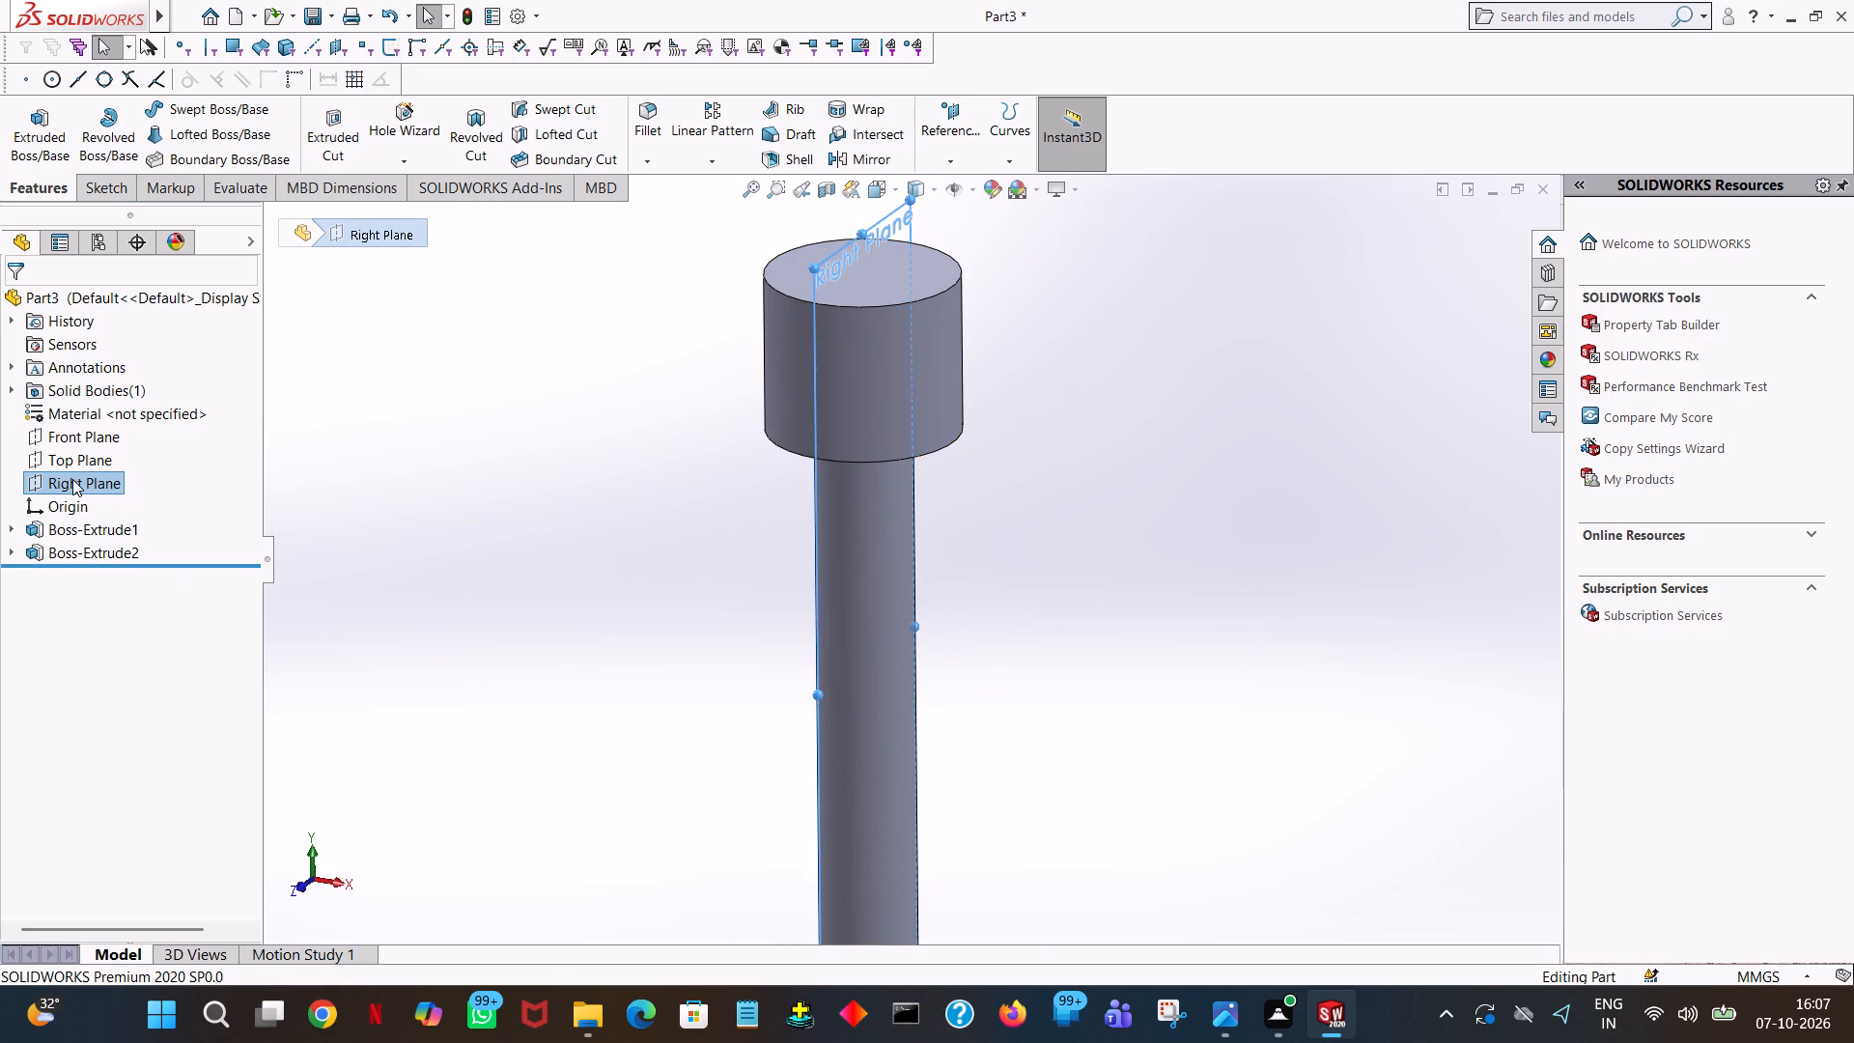
pyautogui.click(87, 449)
pyautogui.click(82, 477)
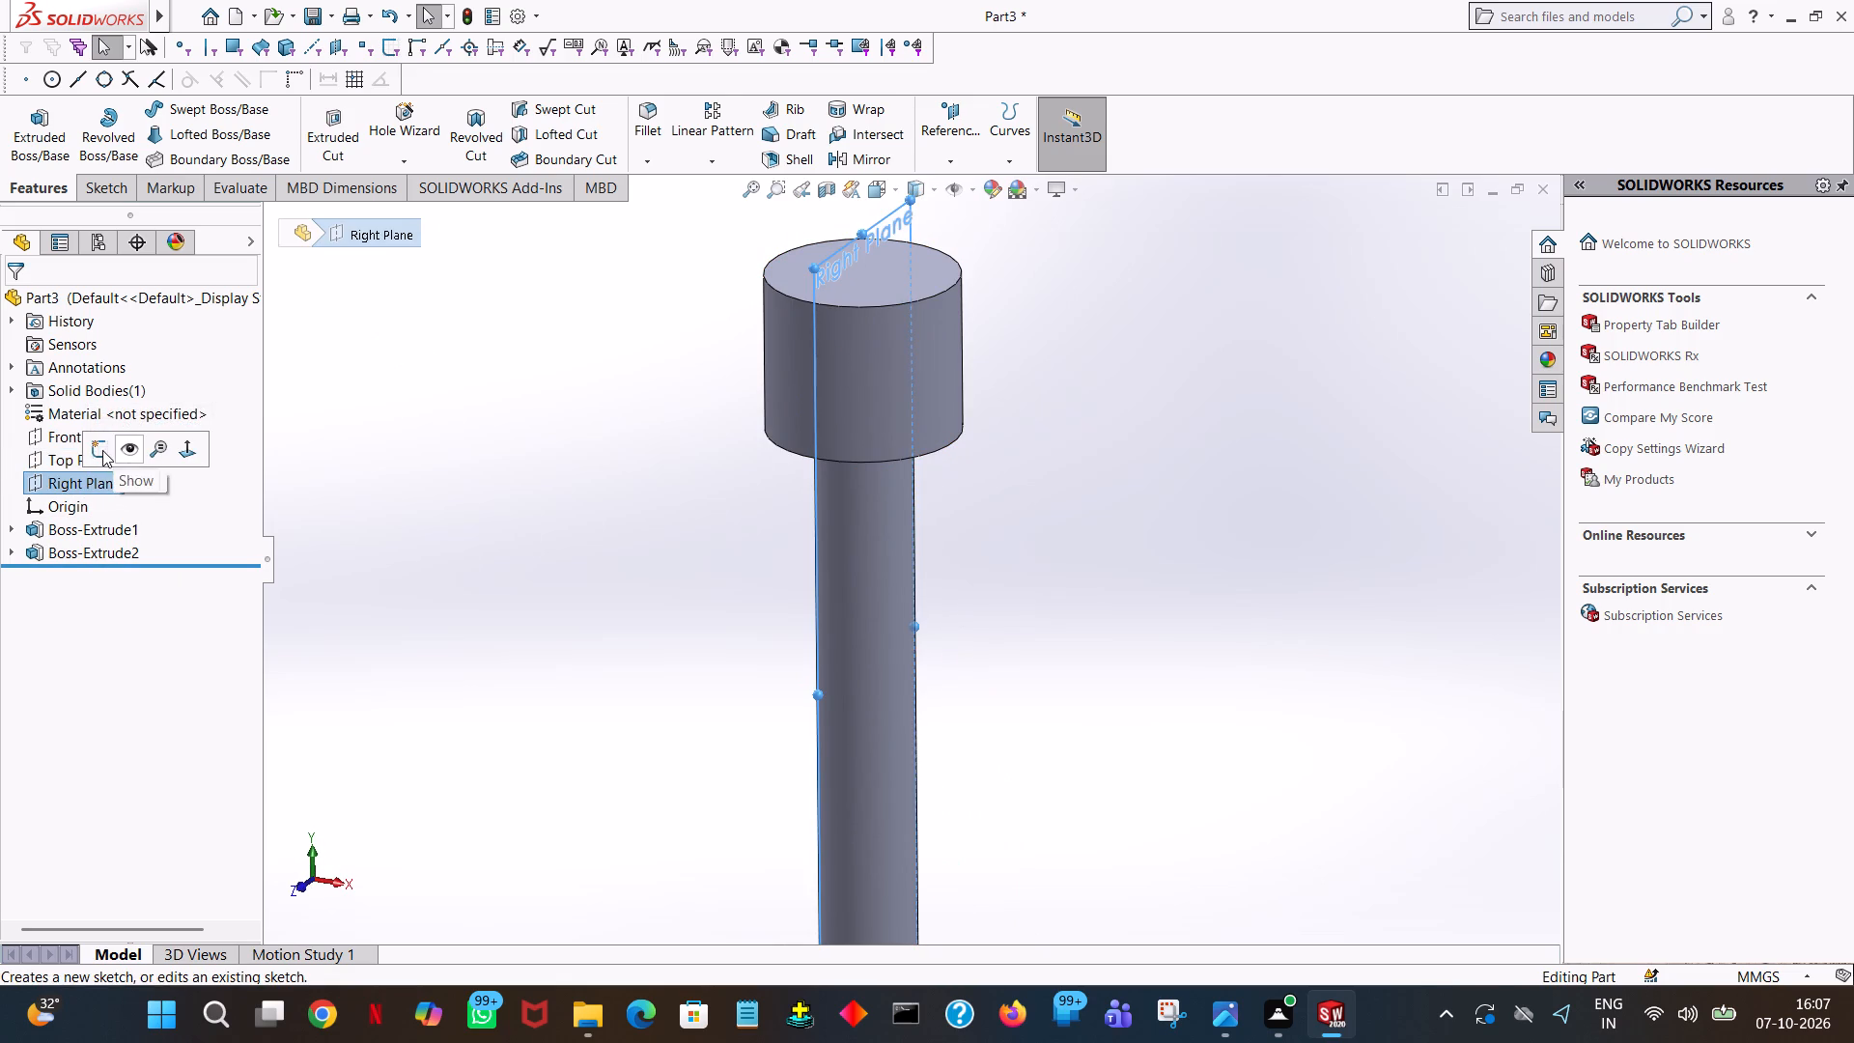
pyautogui.click(102, 450)
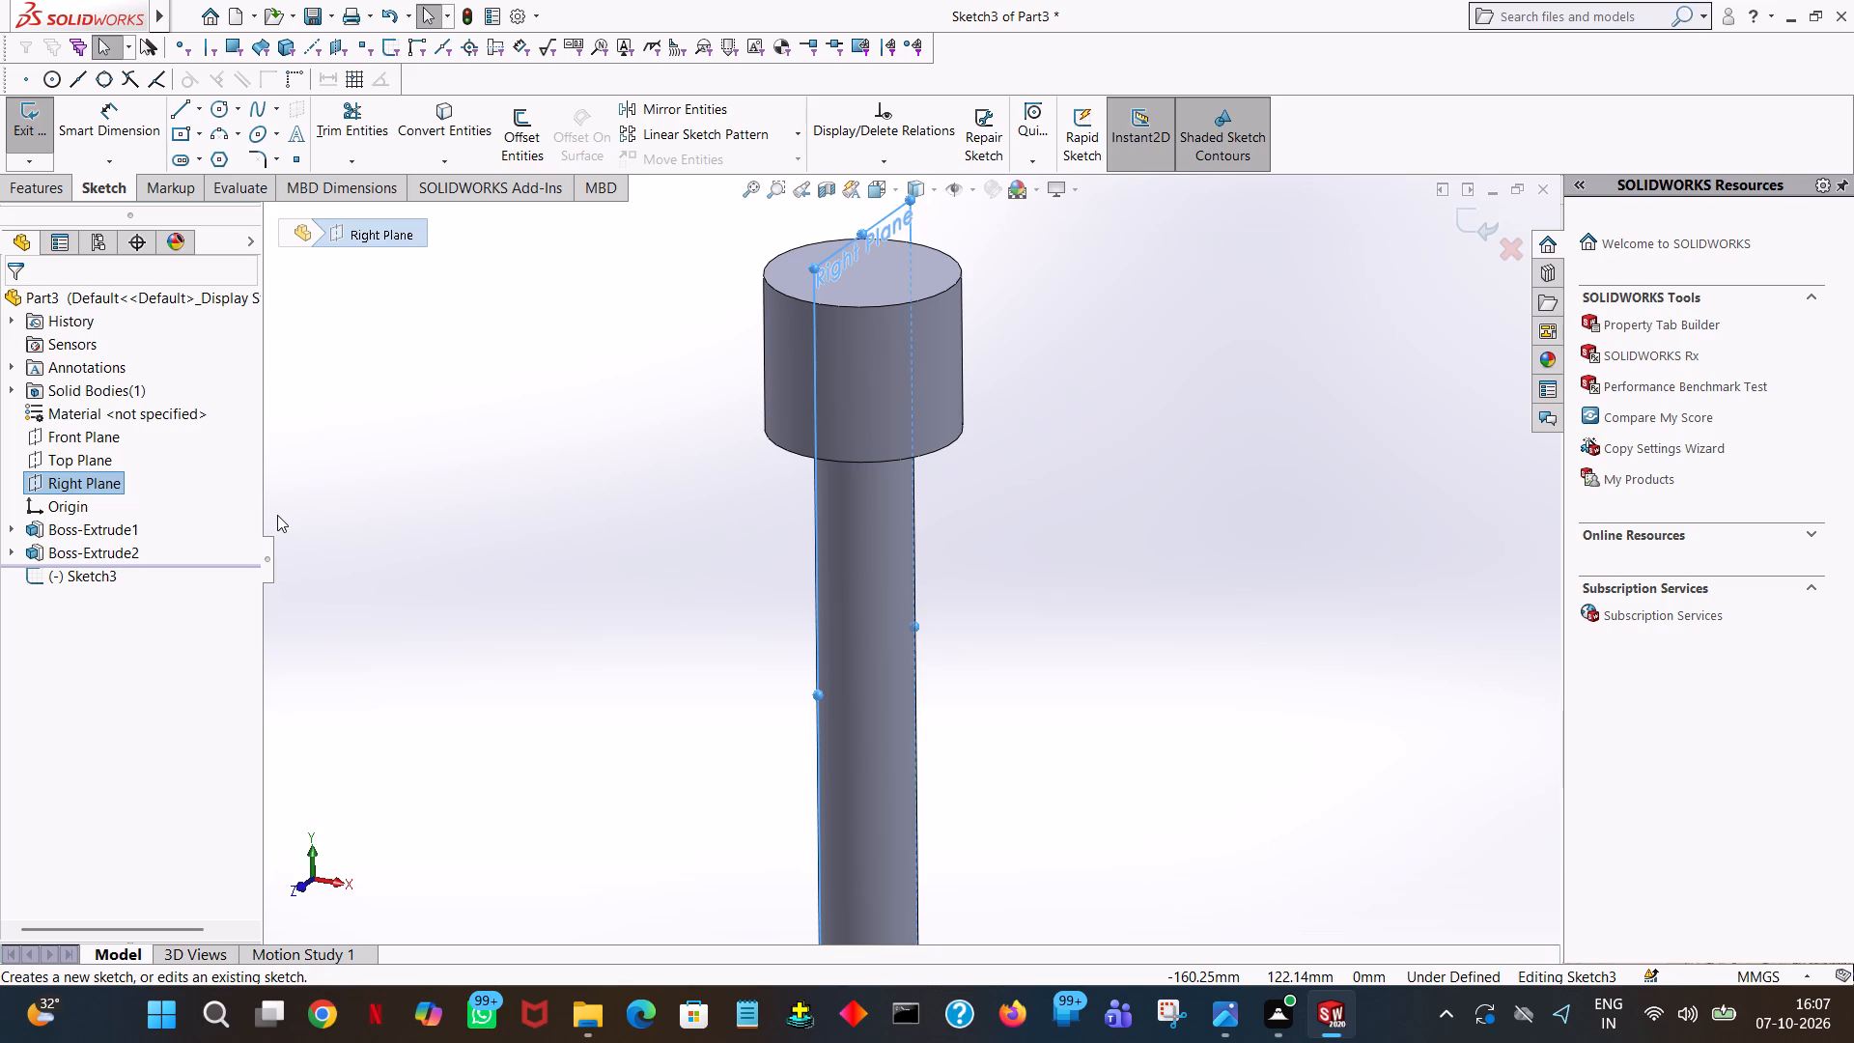
pyautogui.press('space')
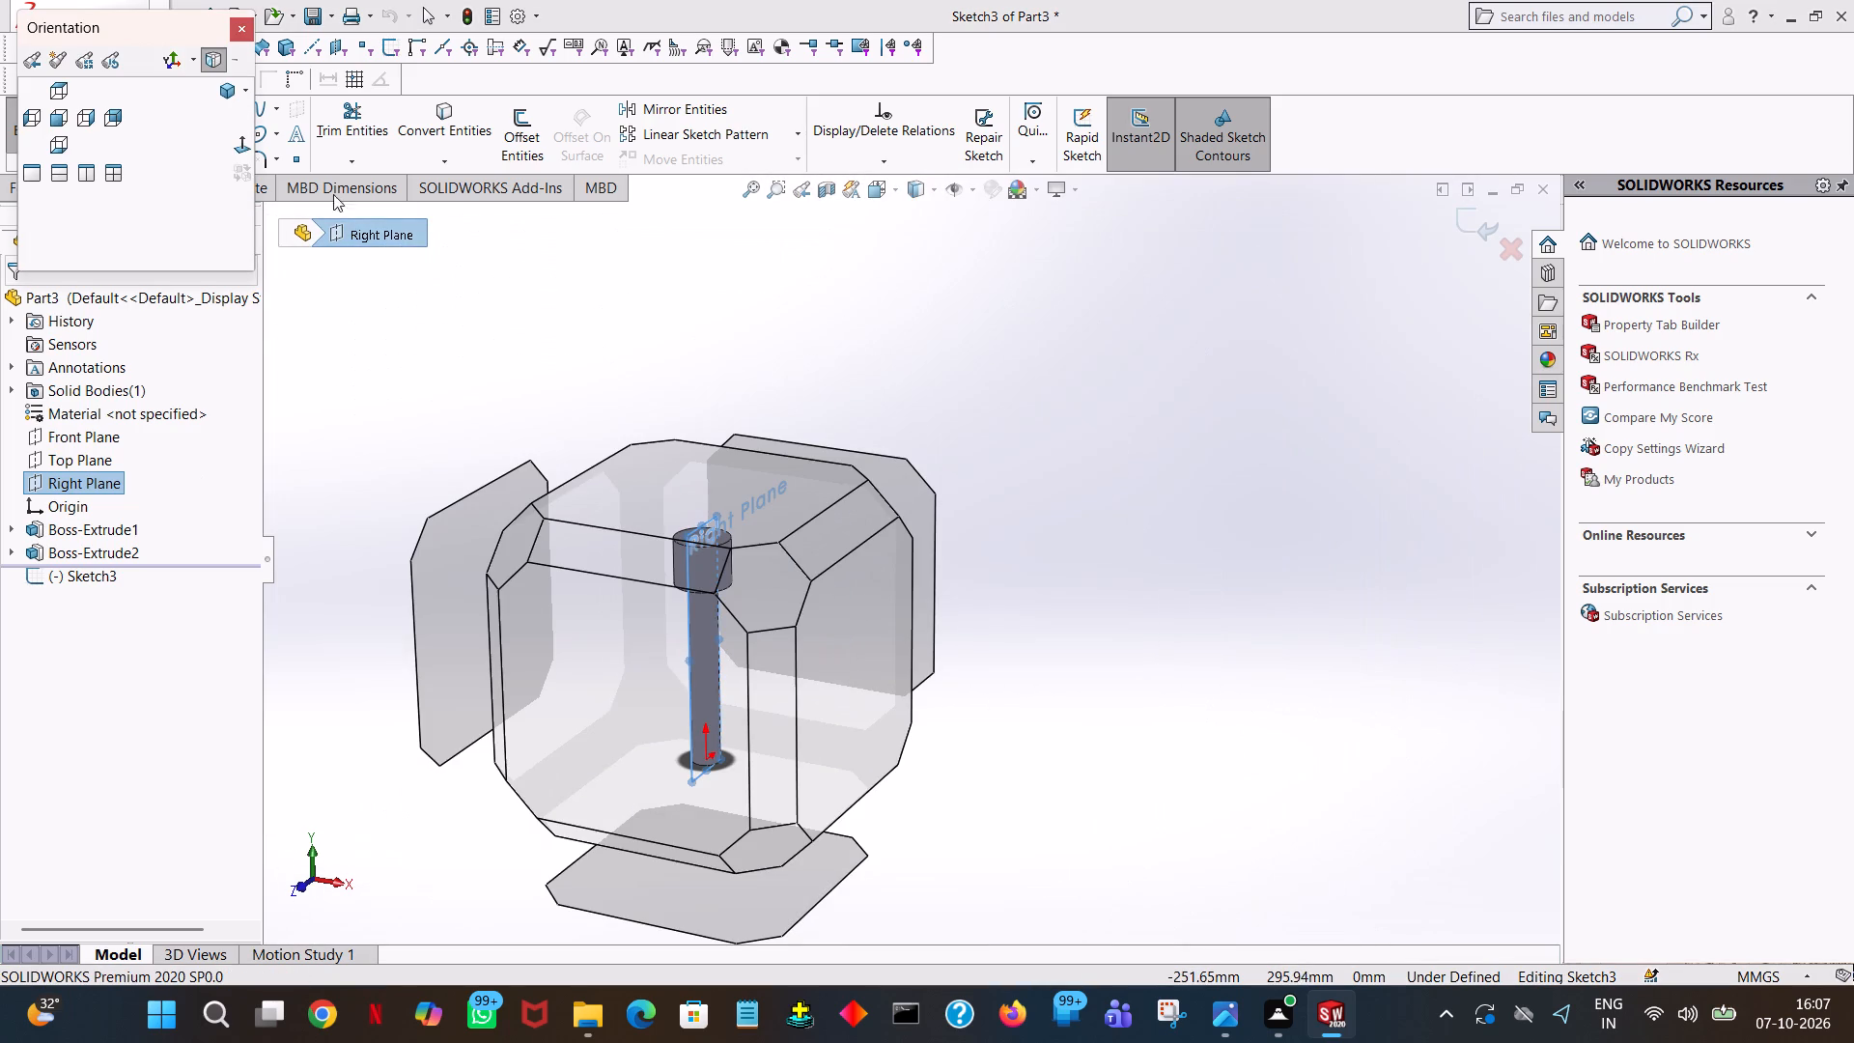
pyautogui.click(241, 141)
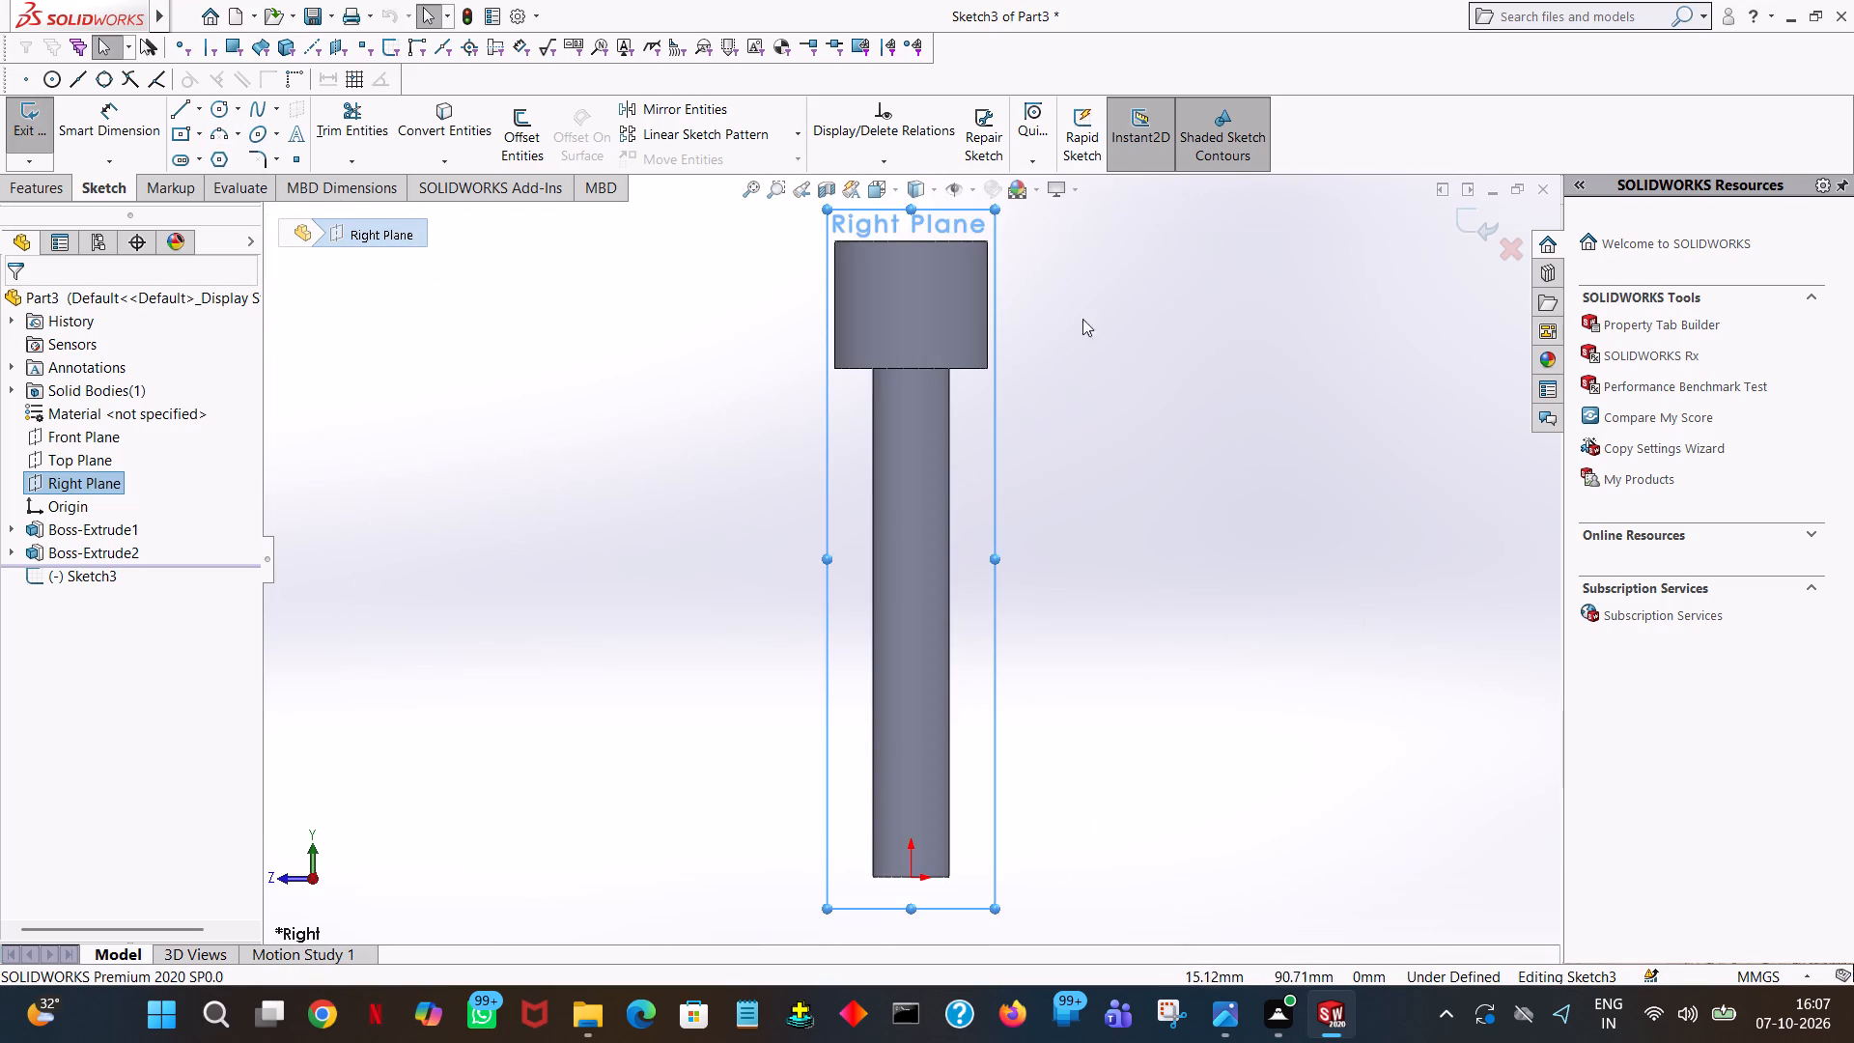
pyautogui.keyDown('ctrl'); pyautogui.moveTo(1253, 353); pyautogui.dragTo(1262, 437, button='middle'); pyautogui.keyUp('ctrl')
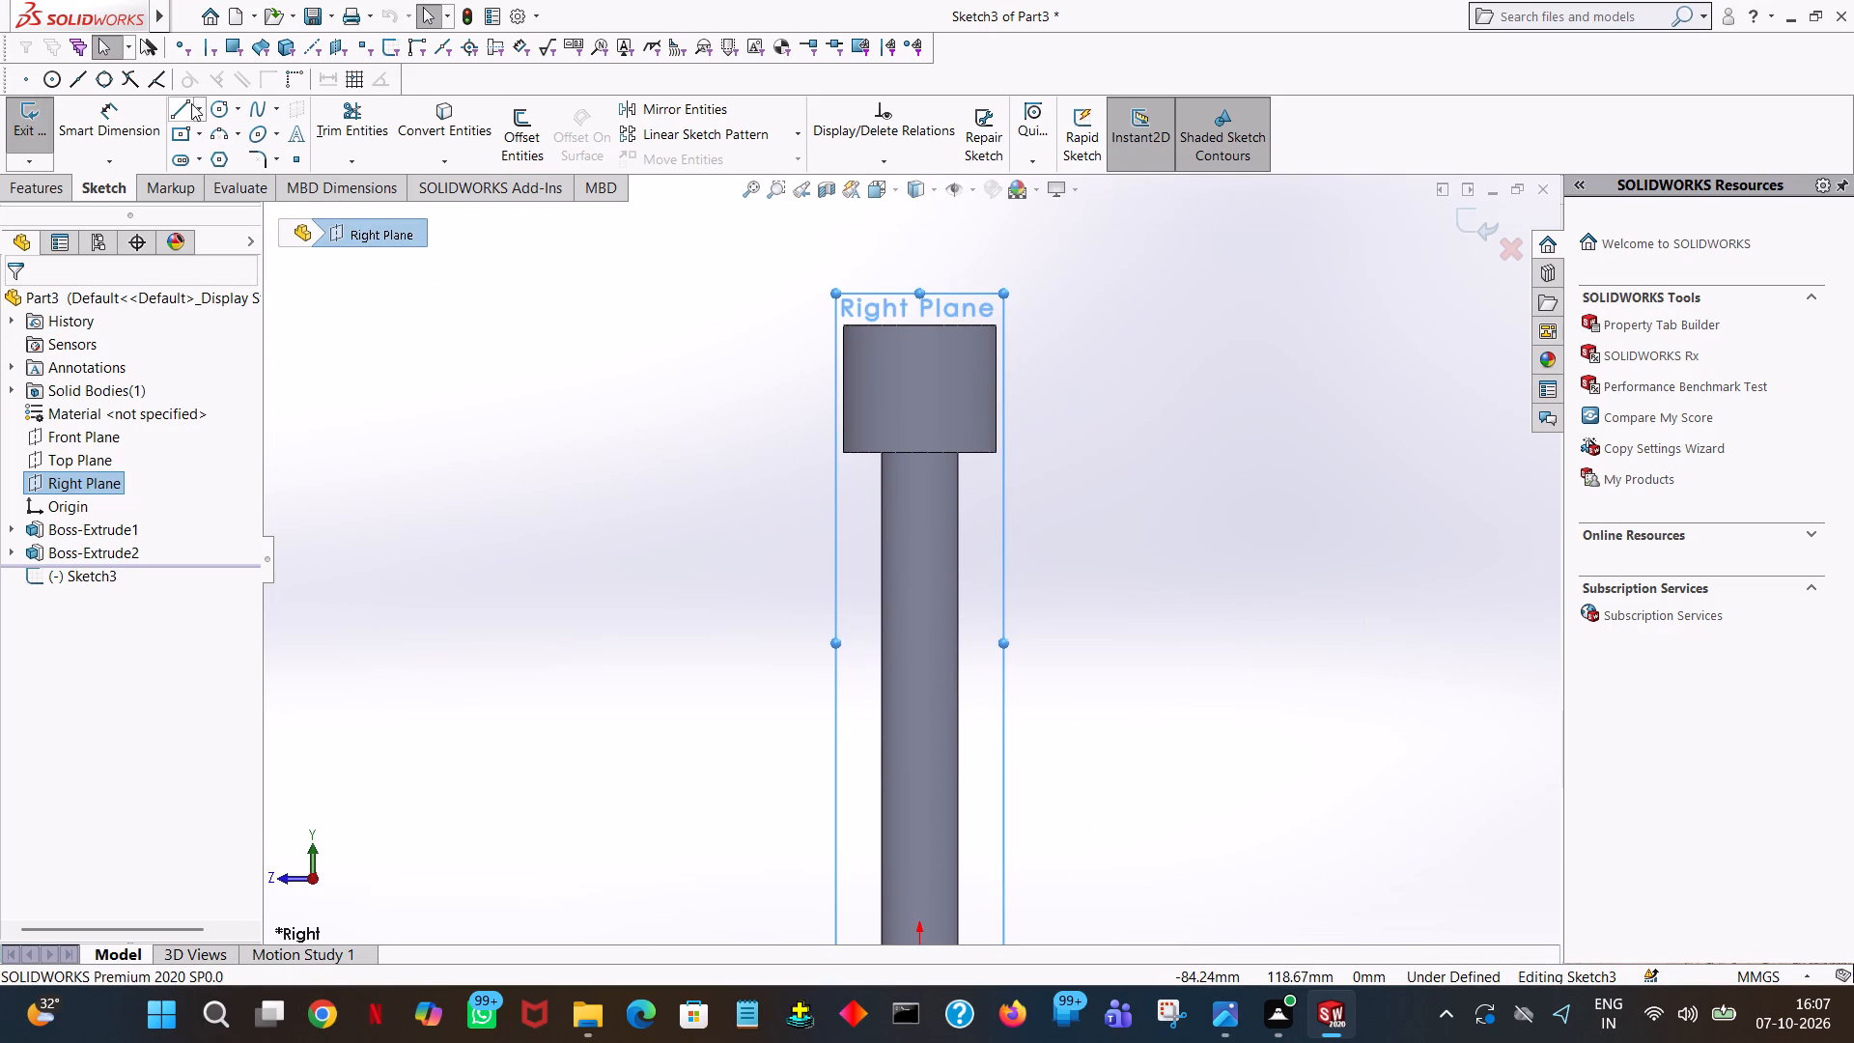
pyautogui.click(179, 107)
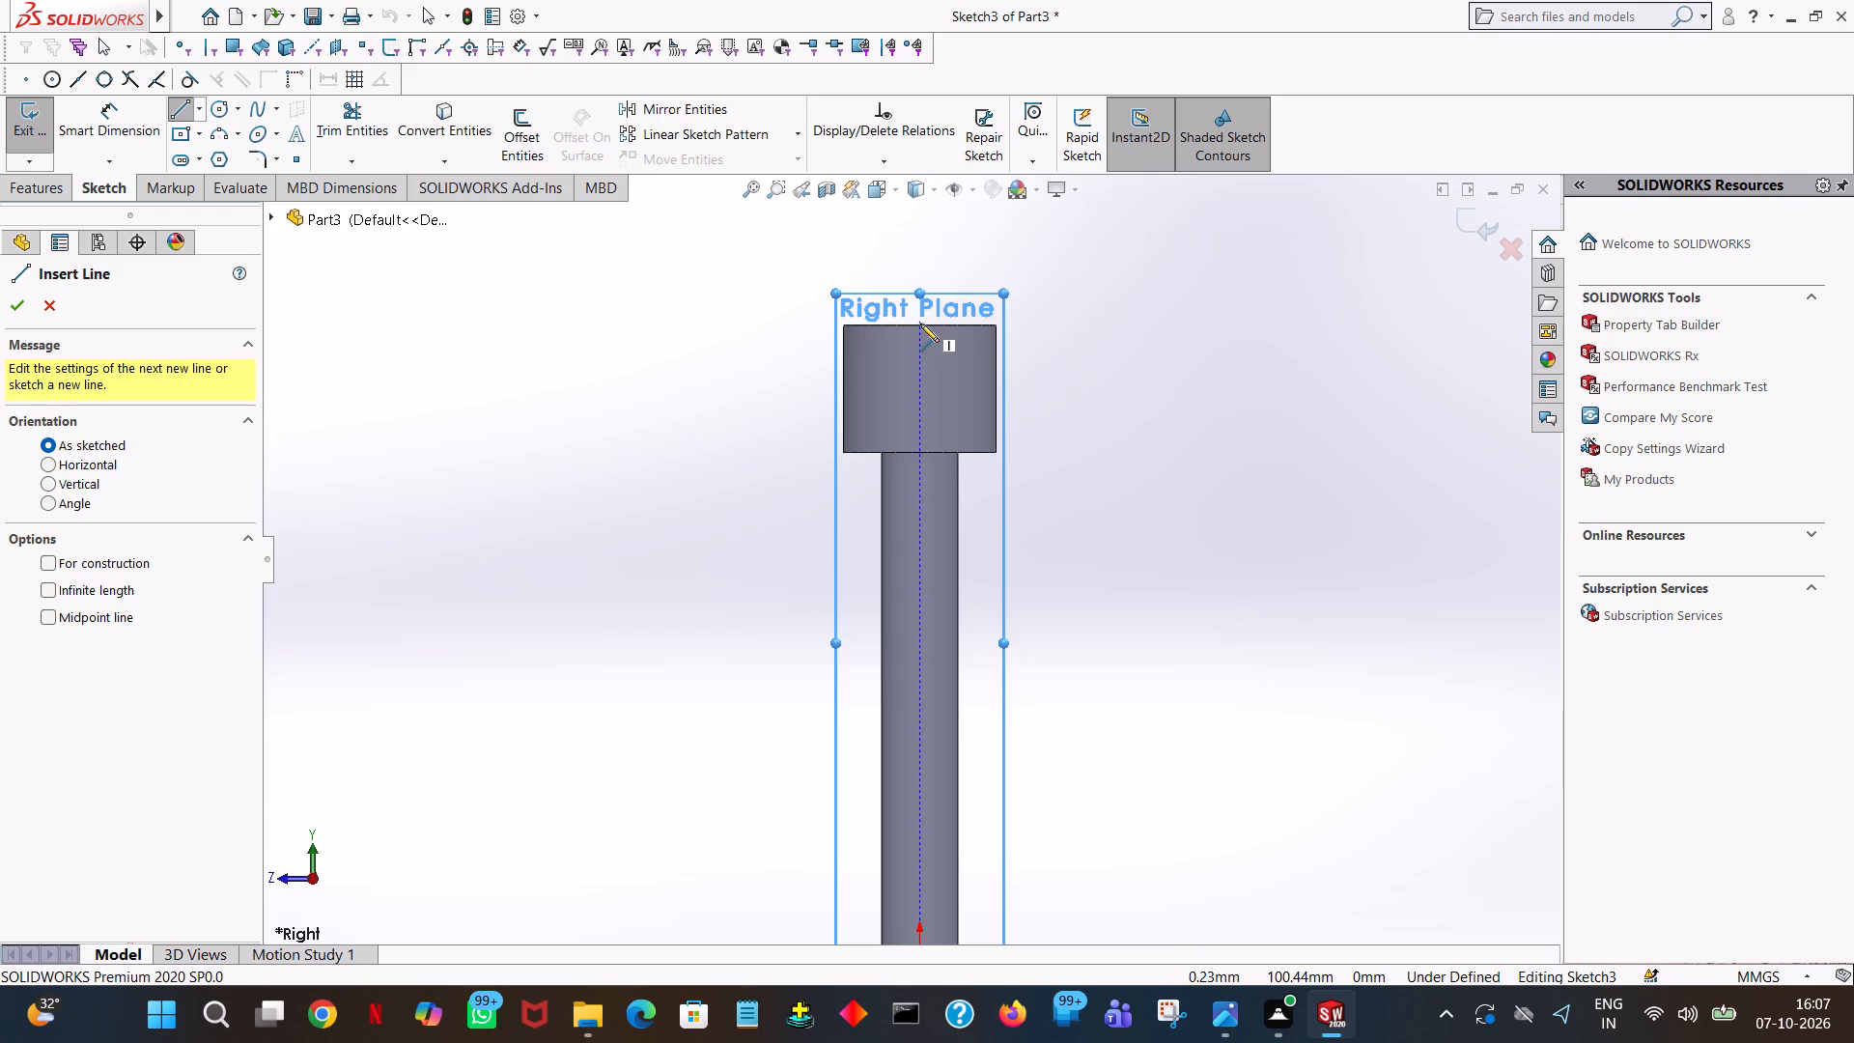
pyautogui.click(920, 324)
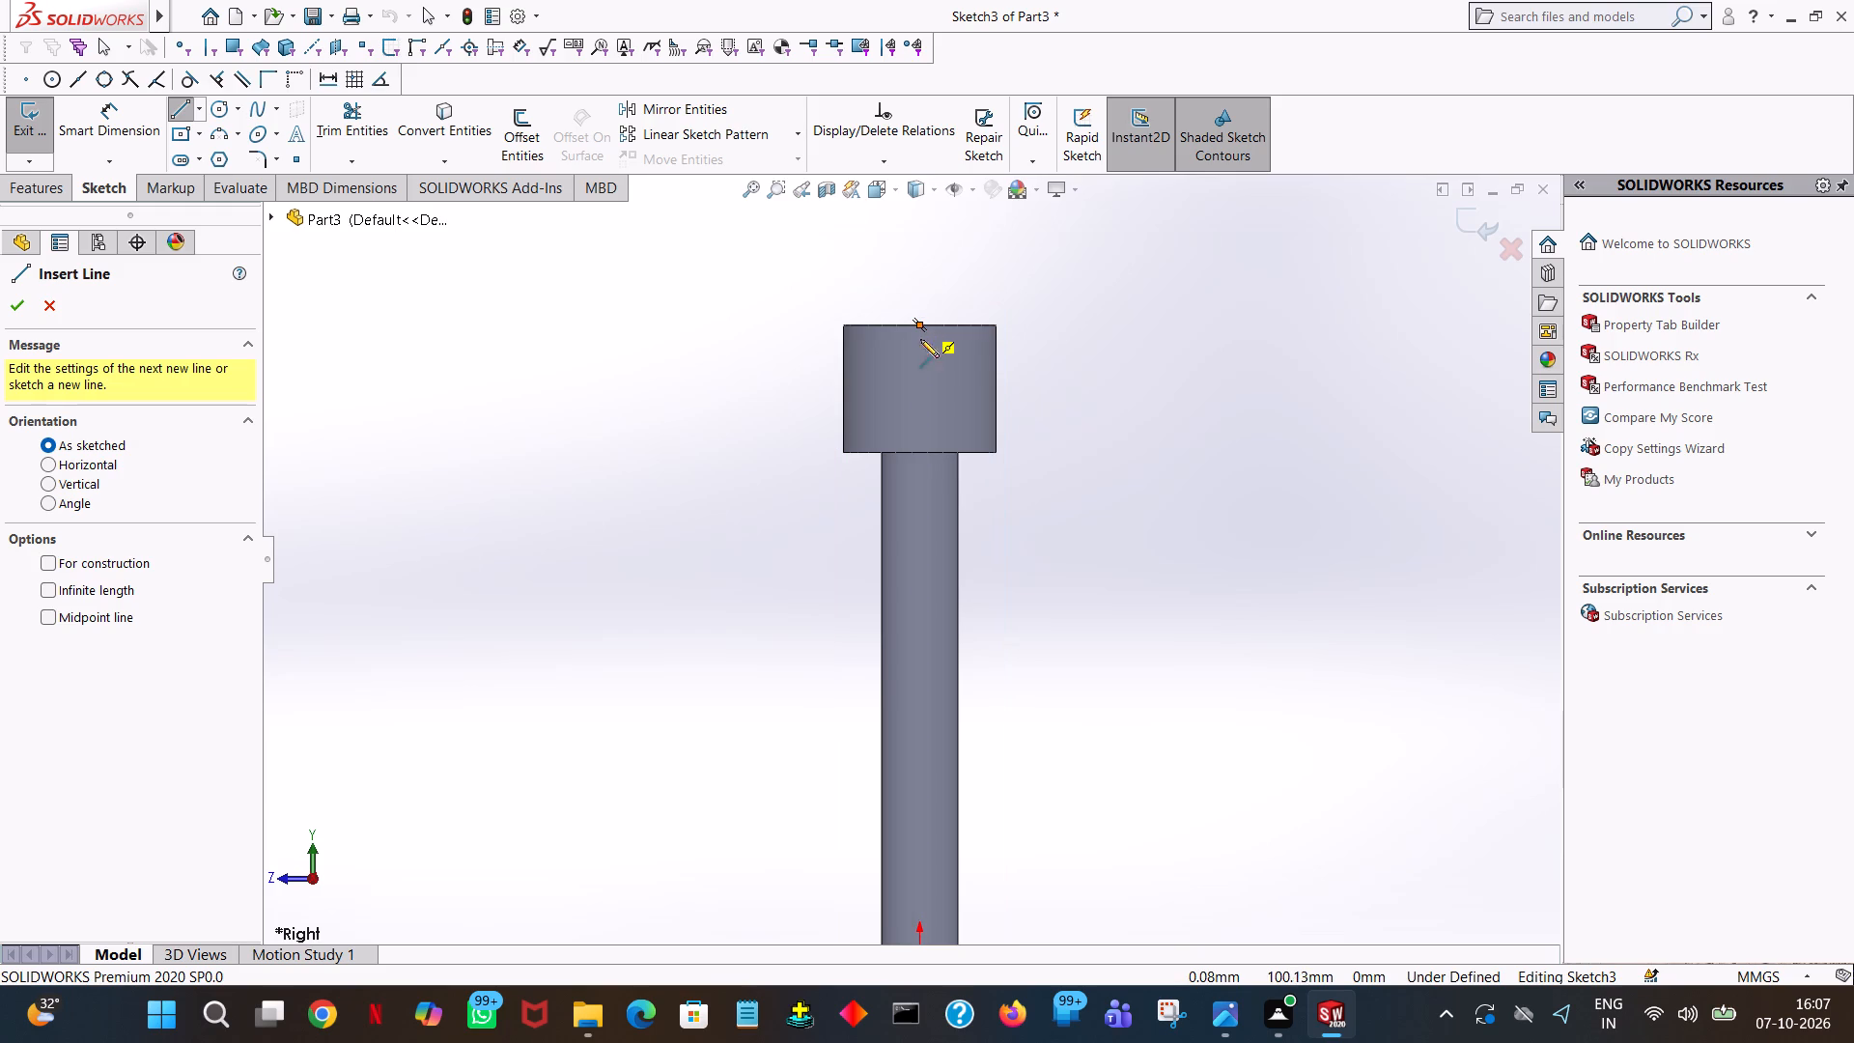
pyautogui.click(919, 380)
pyautogui.write('10')
pyautogui.press('Return')
pyautogui.rightClick(919, 380)
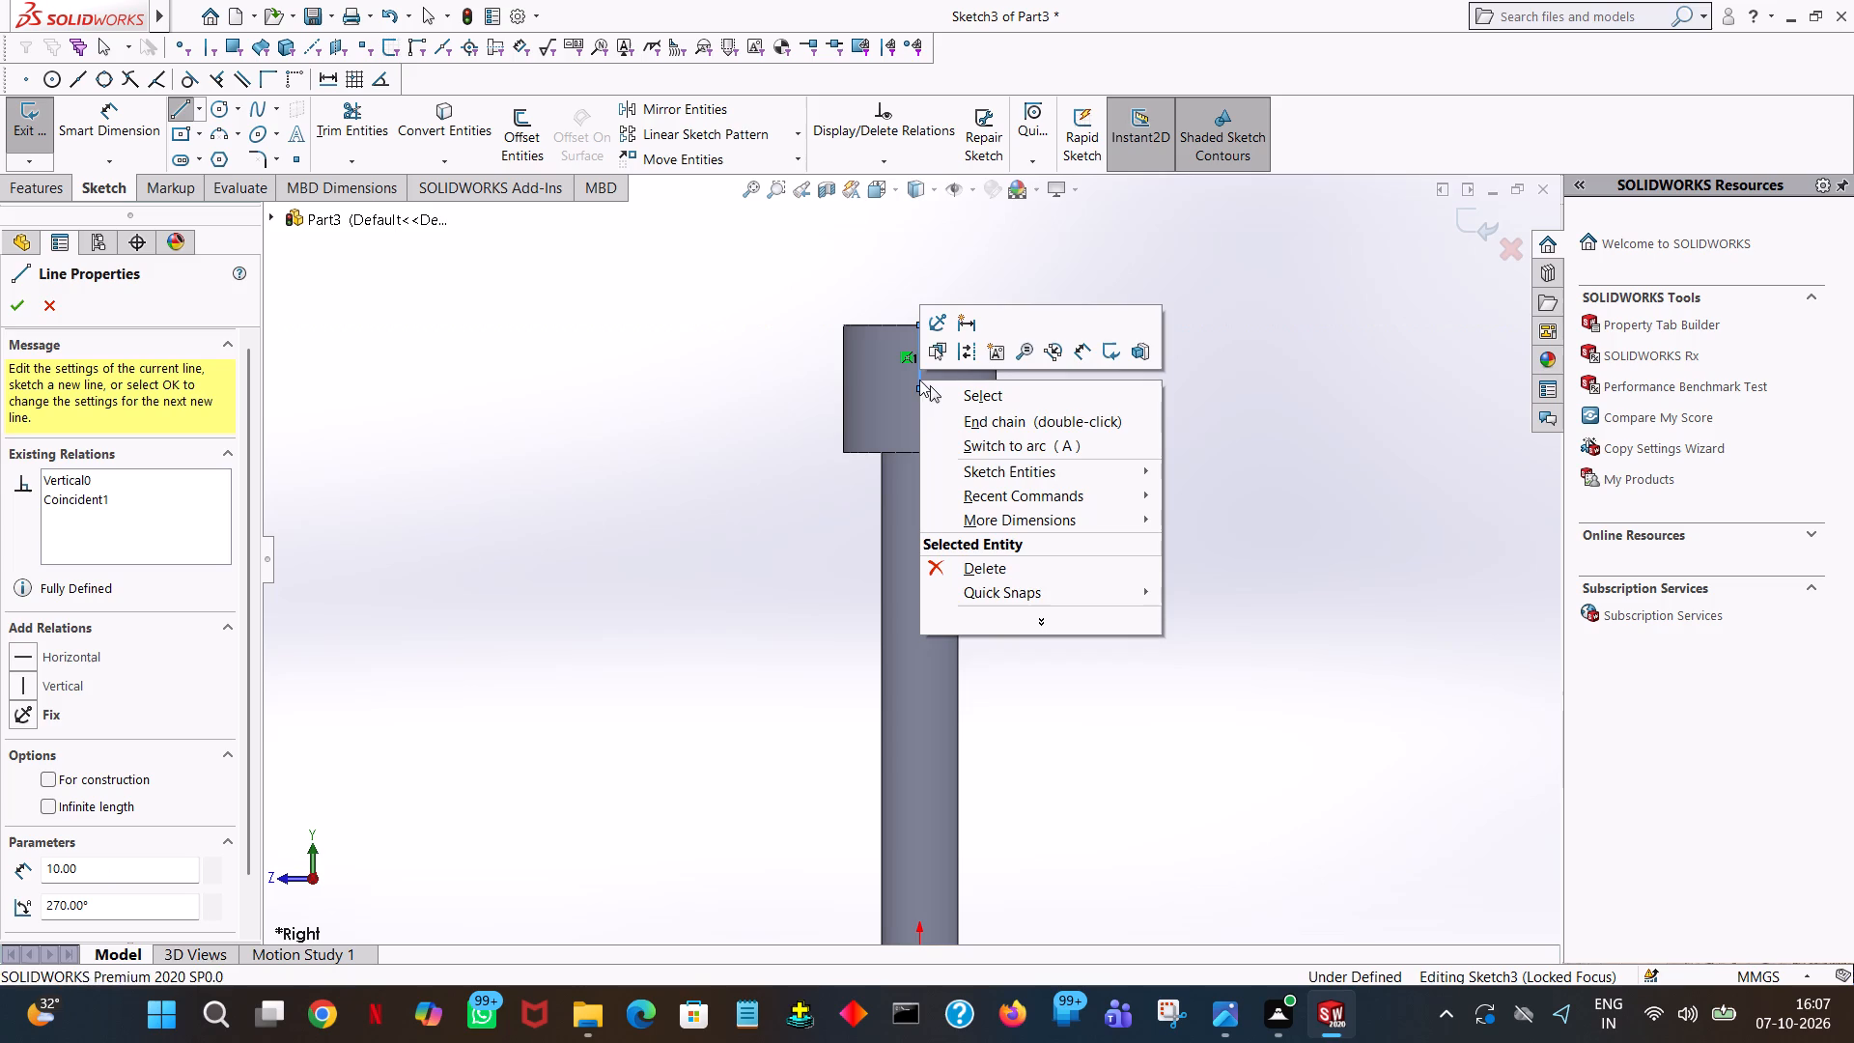
pyautogui.click(987, 398)
# Sketch a circle of radius 2.5 mm centred on the lower end of the vertical line.
pyautogui.click(225, 107)
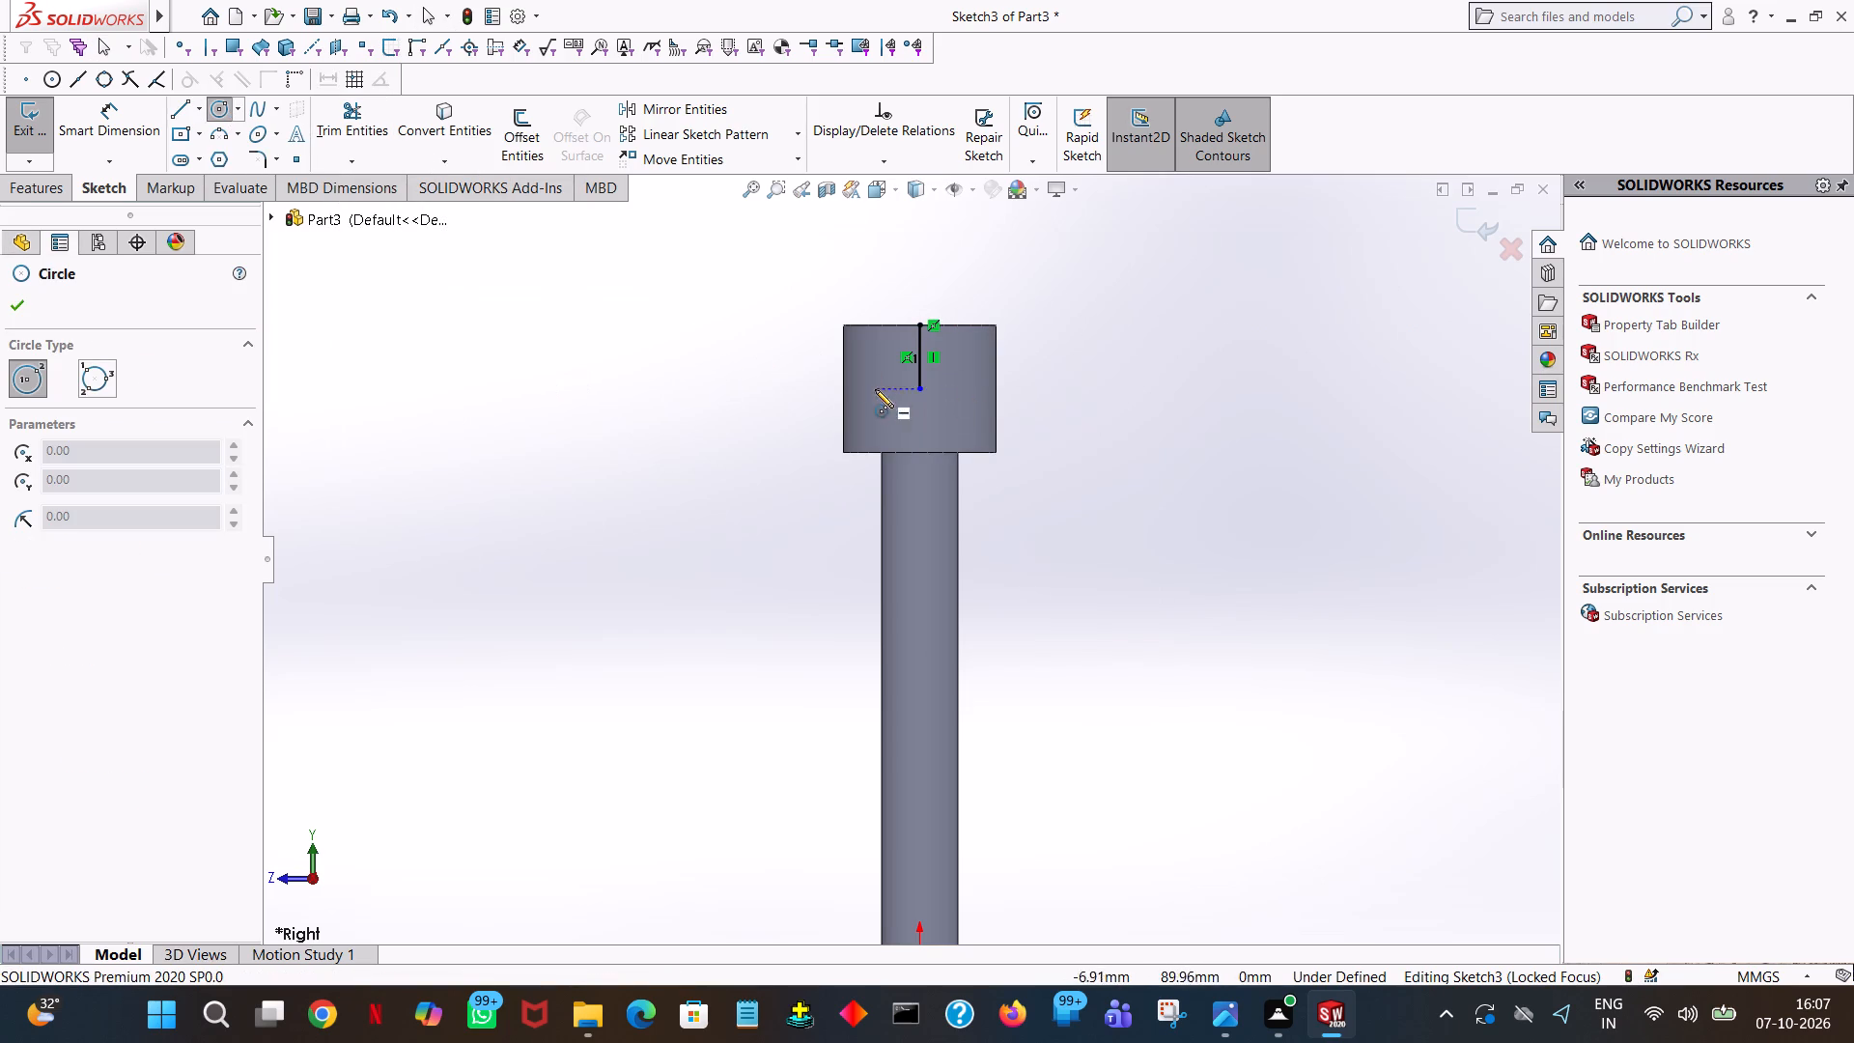
pyautogui.click(920, 392)
pyautogui.click(922, 373)
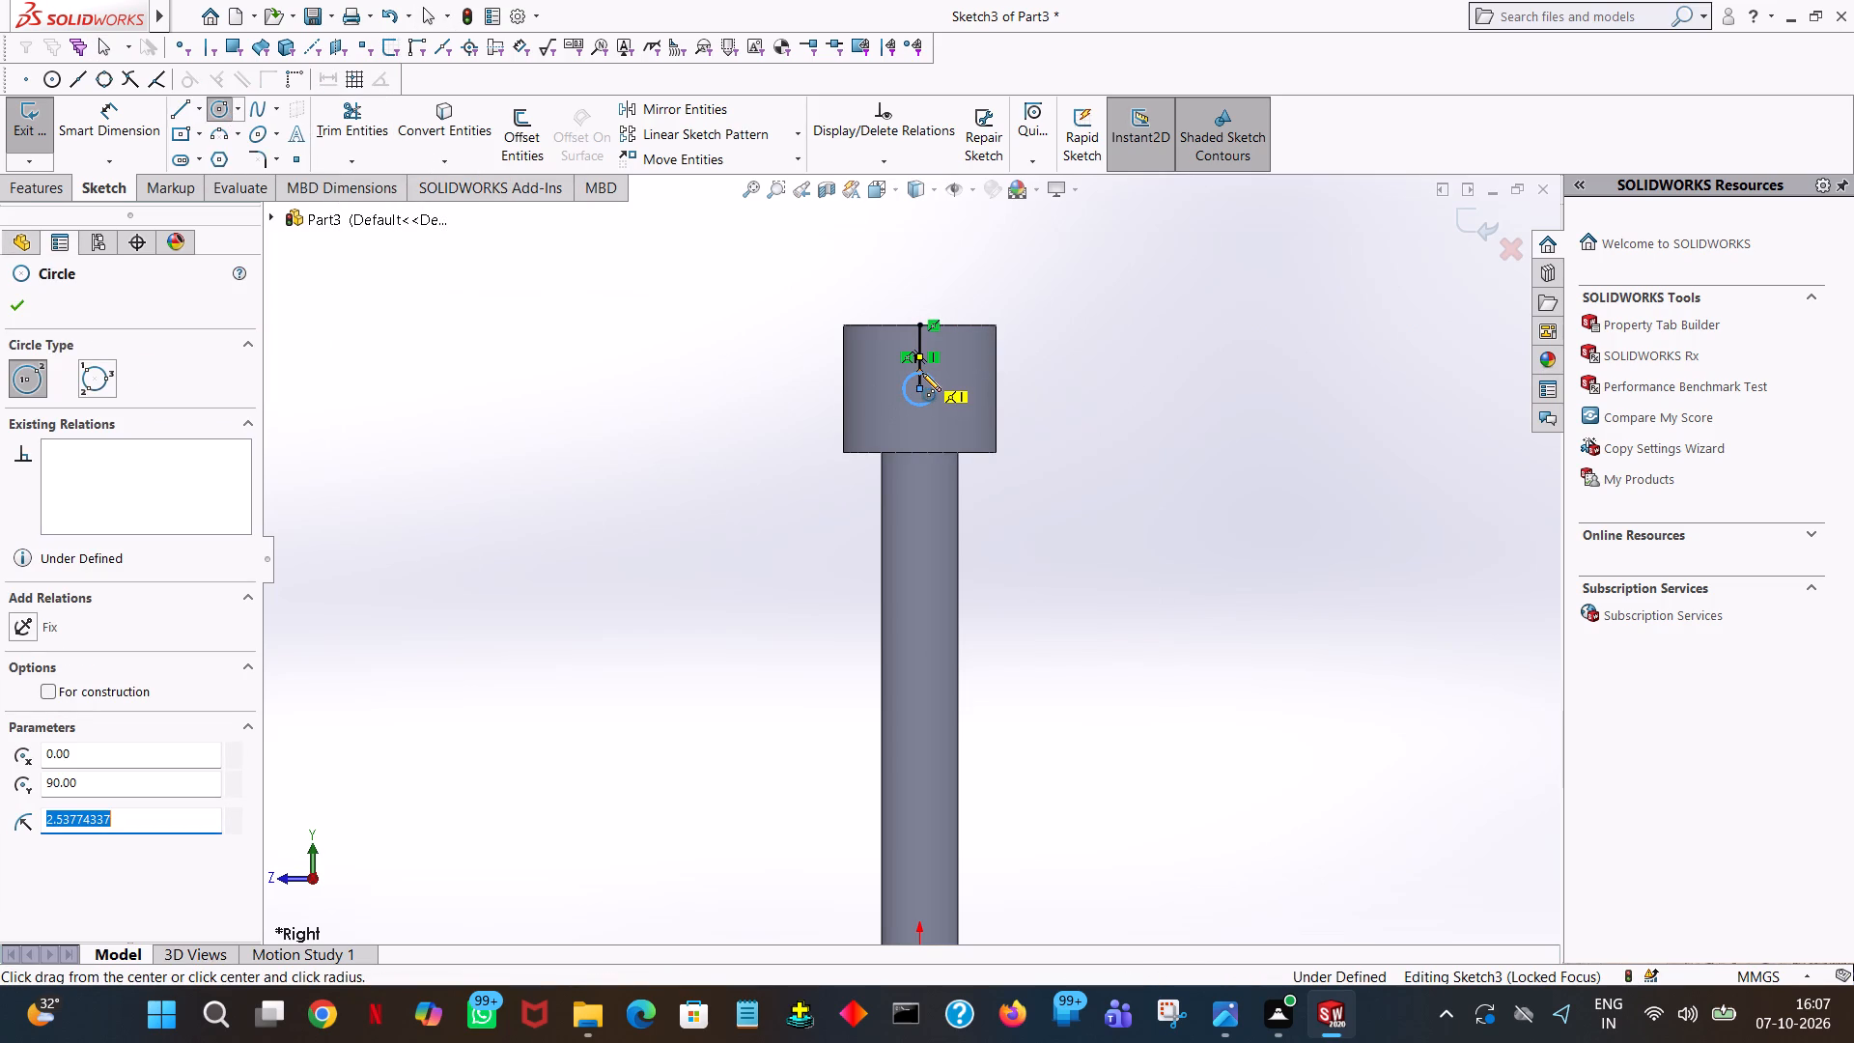
pyautogui.write('2.5')
pyautogui.press('Return')
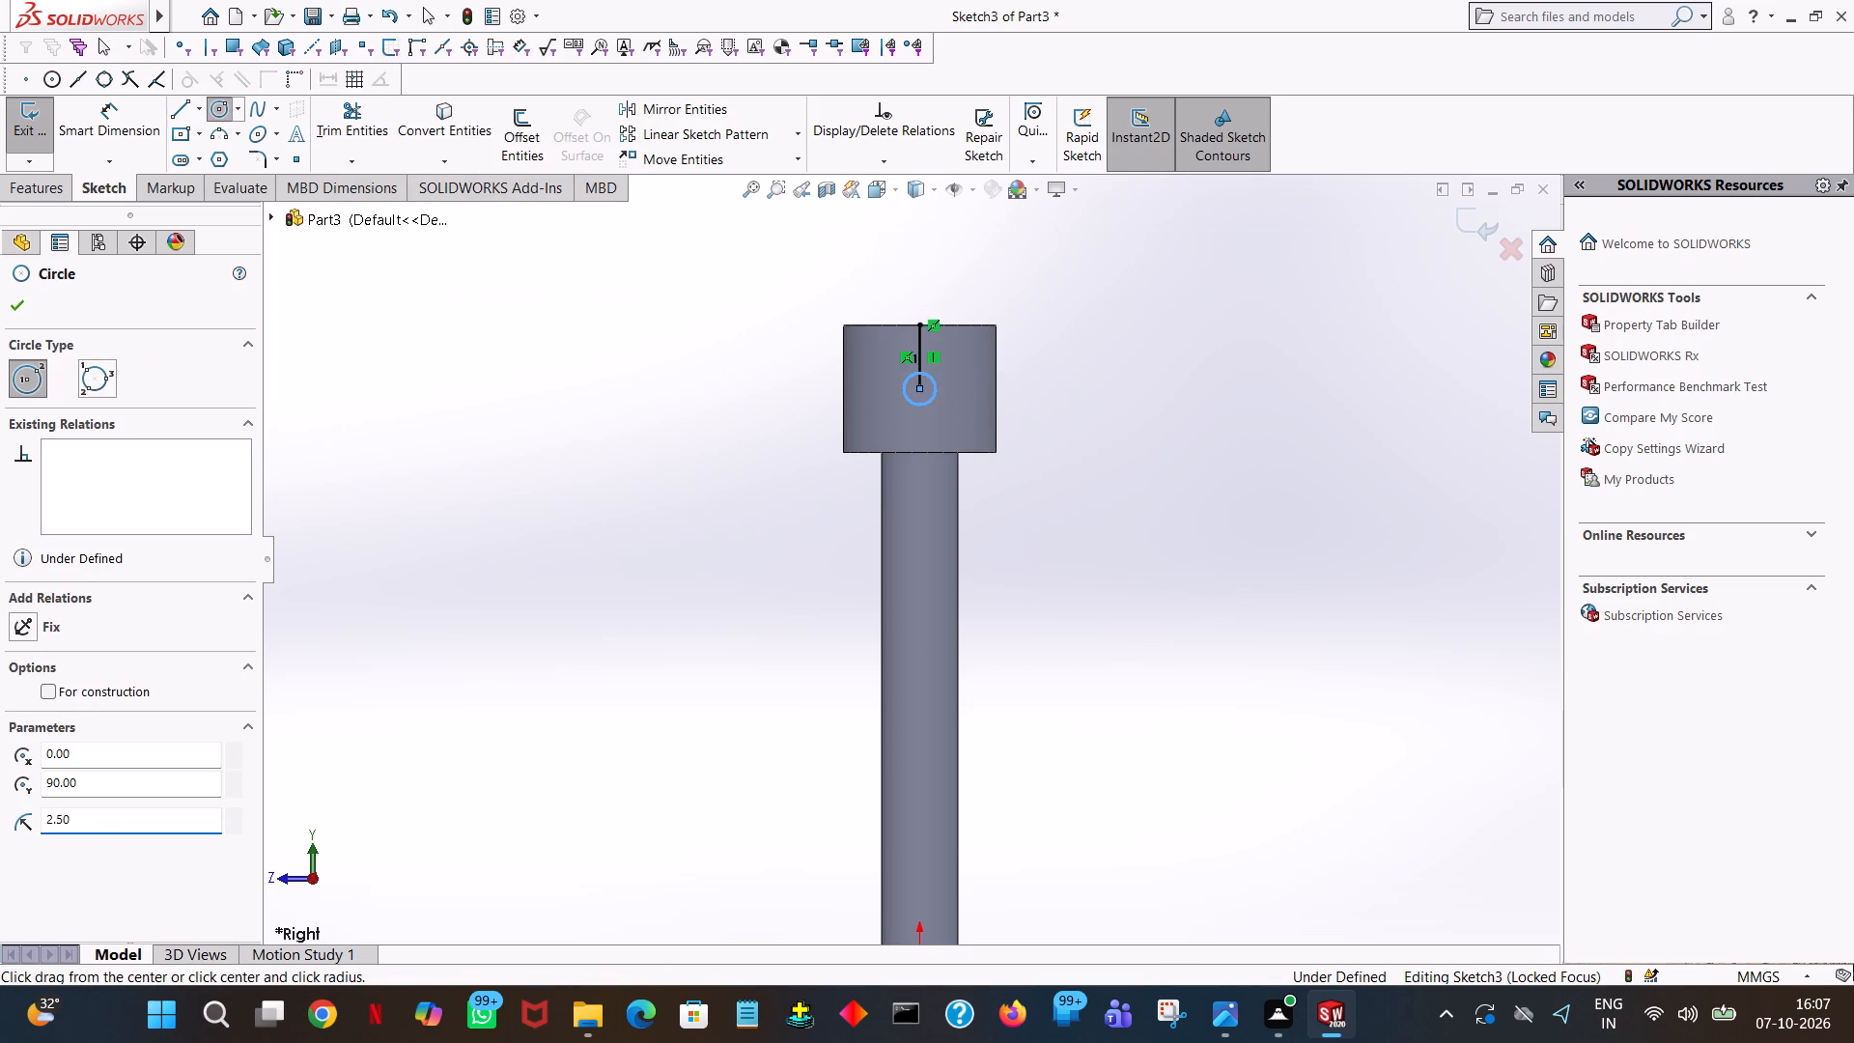
pyautogui.rightClick(922, 373)
pyautogui.click(990, 393)
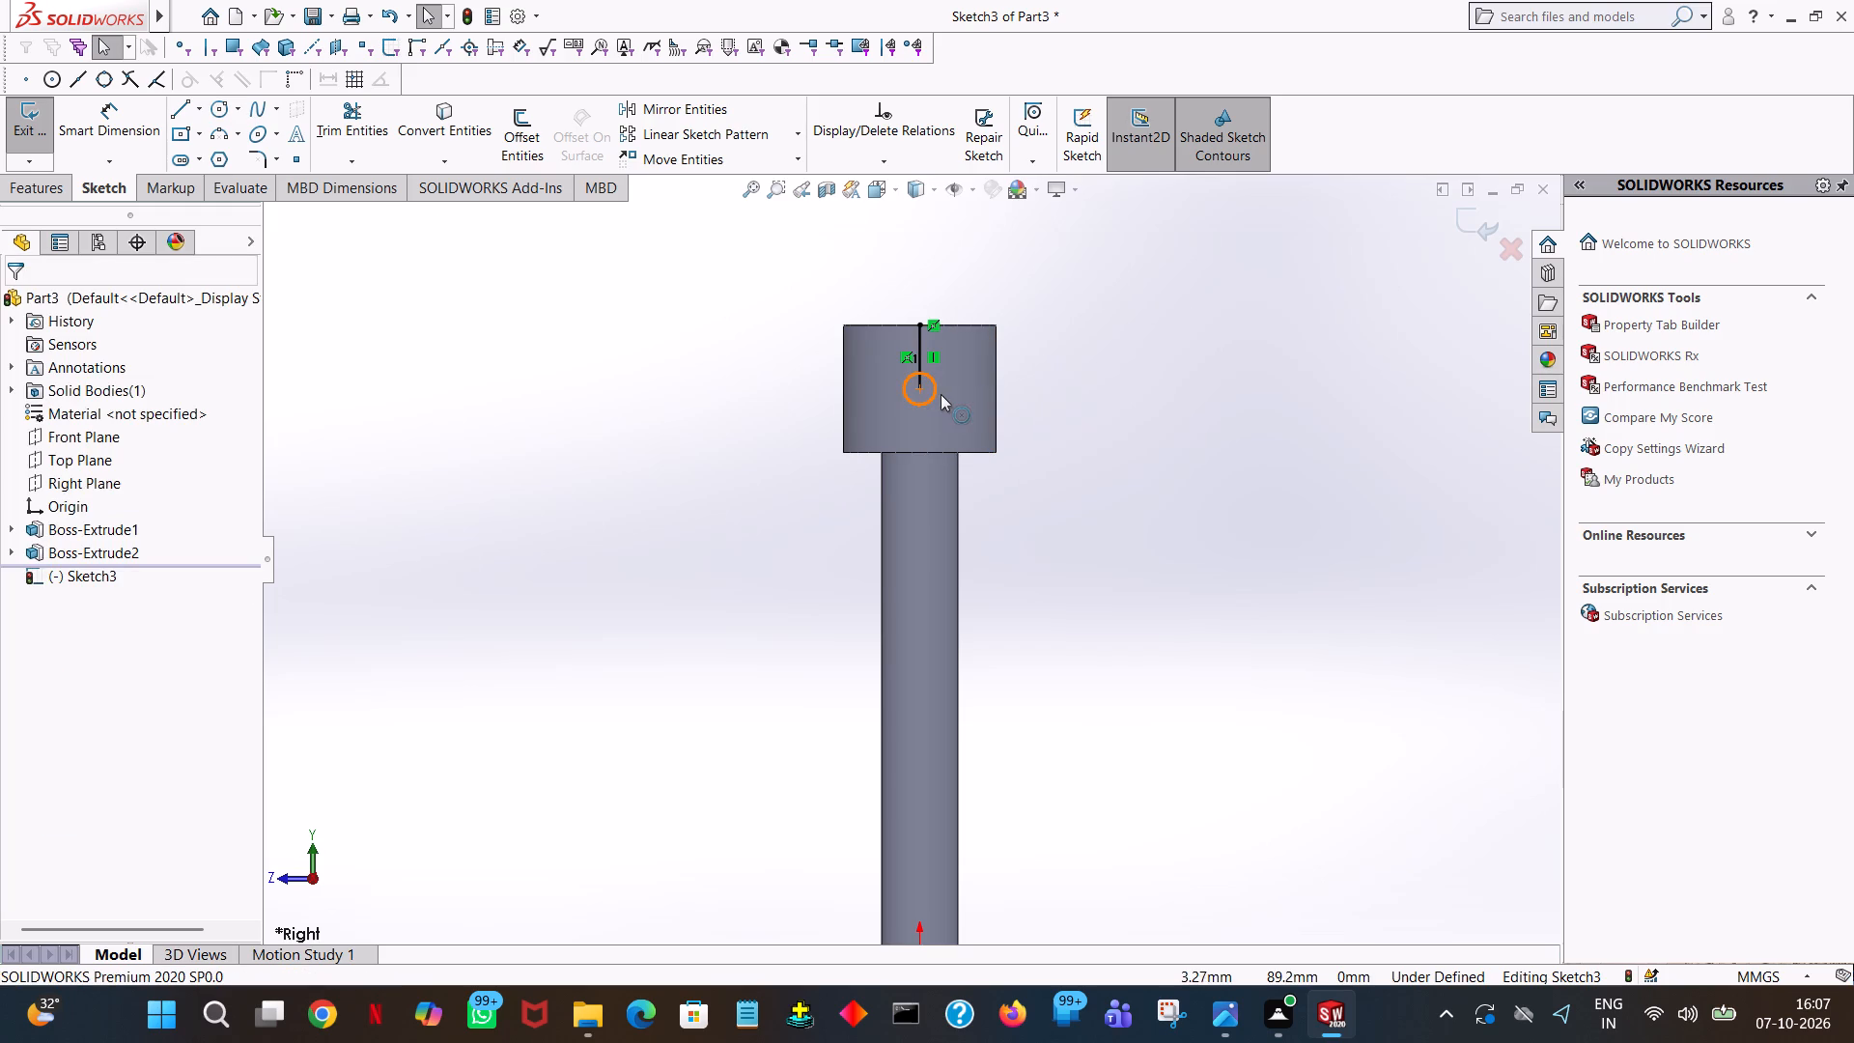
pyautogui.click(941, 394)
pyautogui.click(1194, 480)
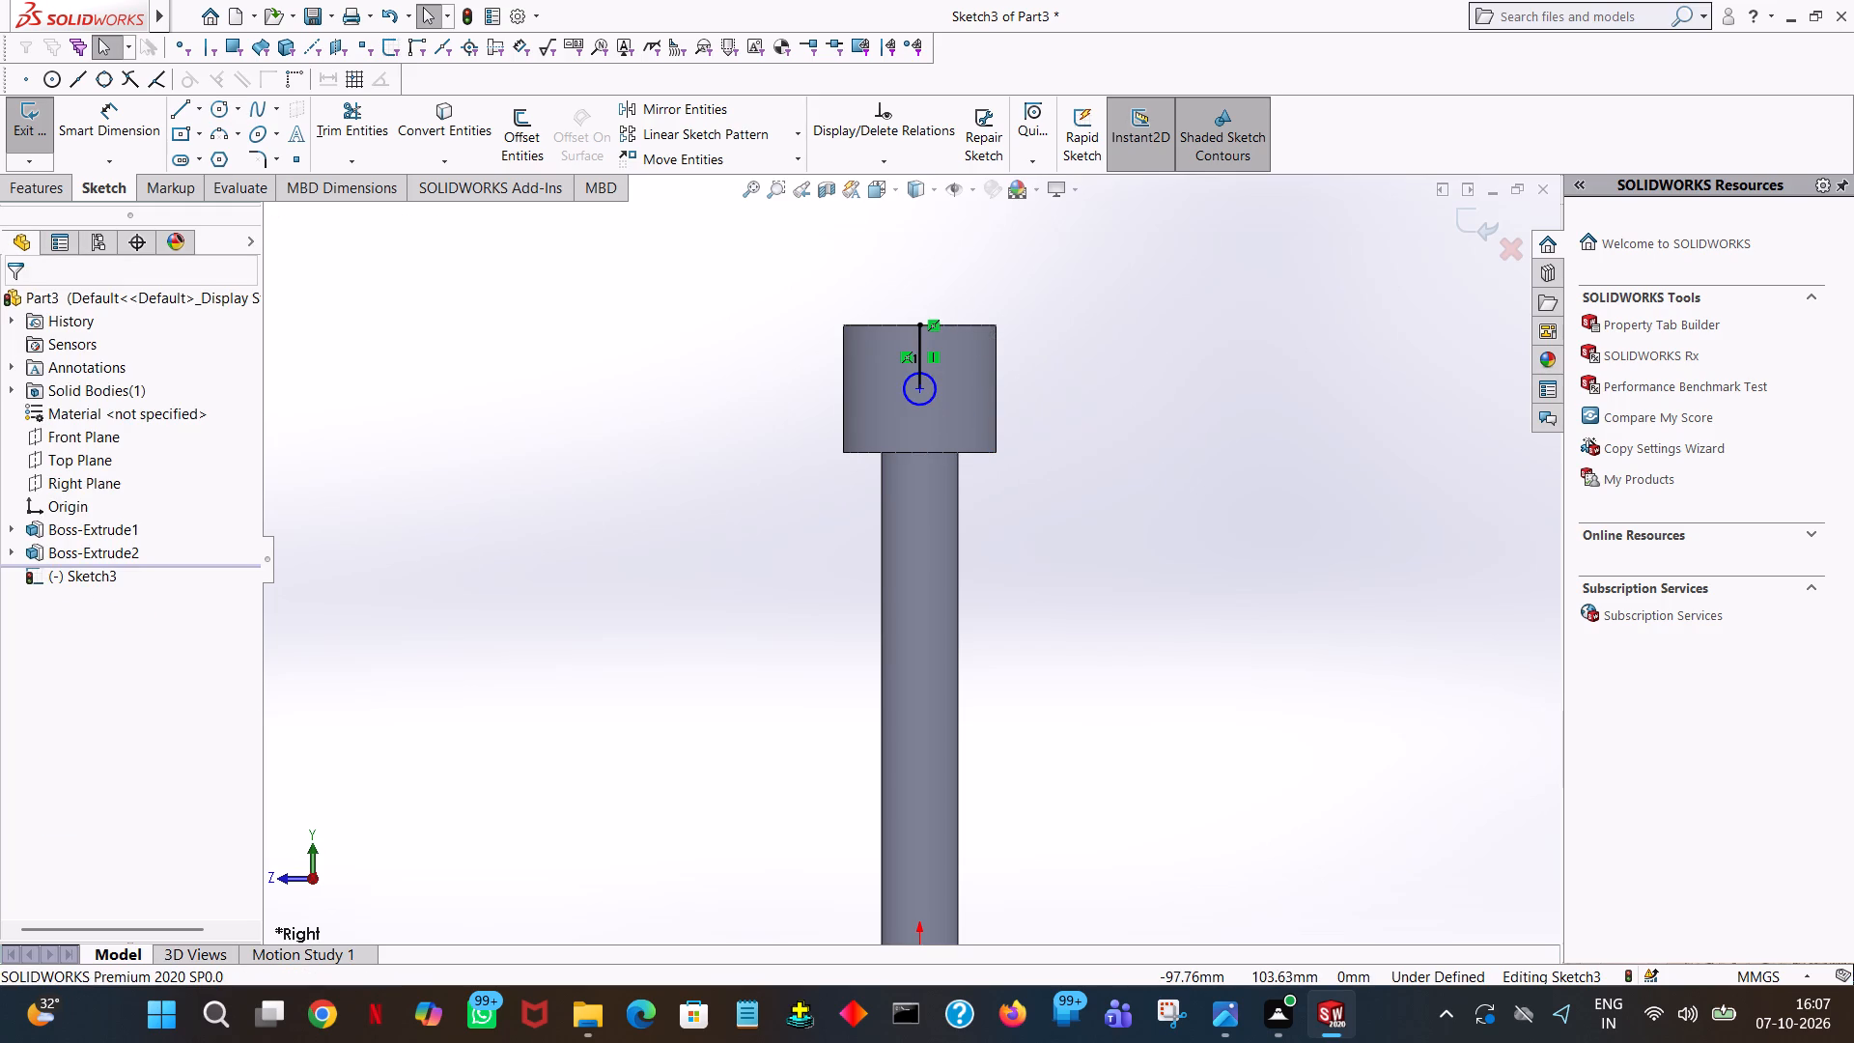
# Trim away the vertical locating line, leaving only the circle in the sketch.
pyautogui.click(329, 110)
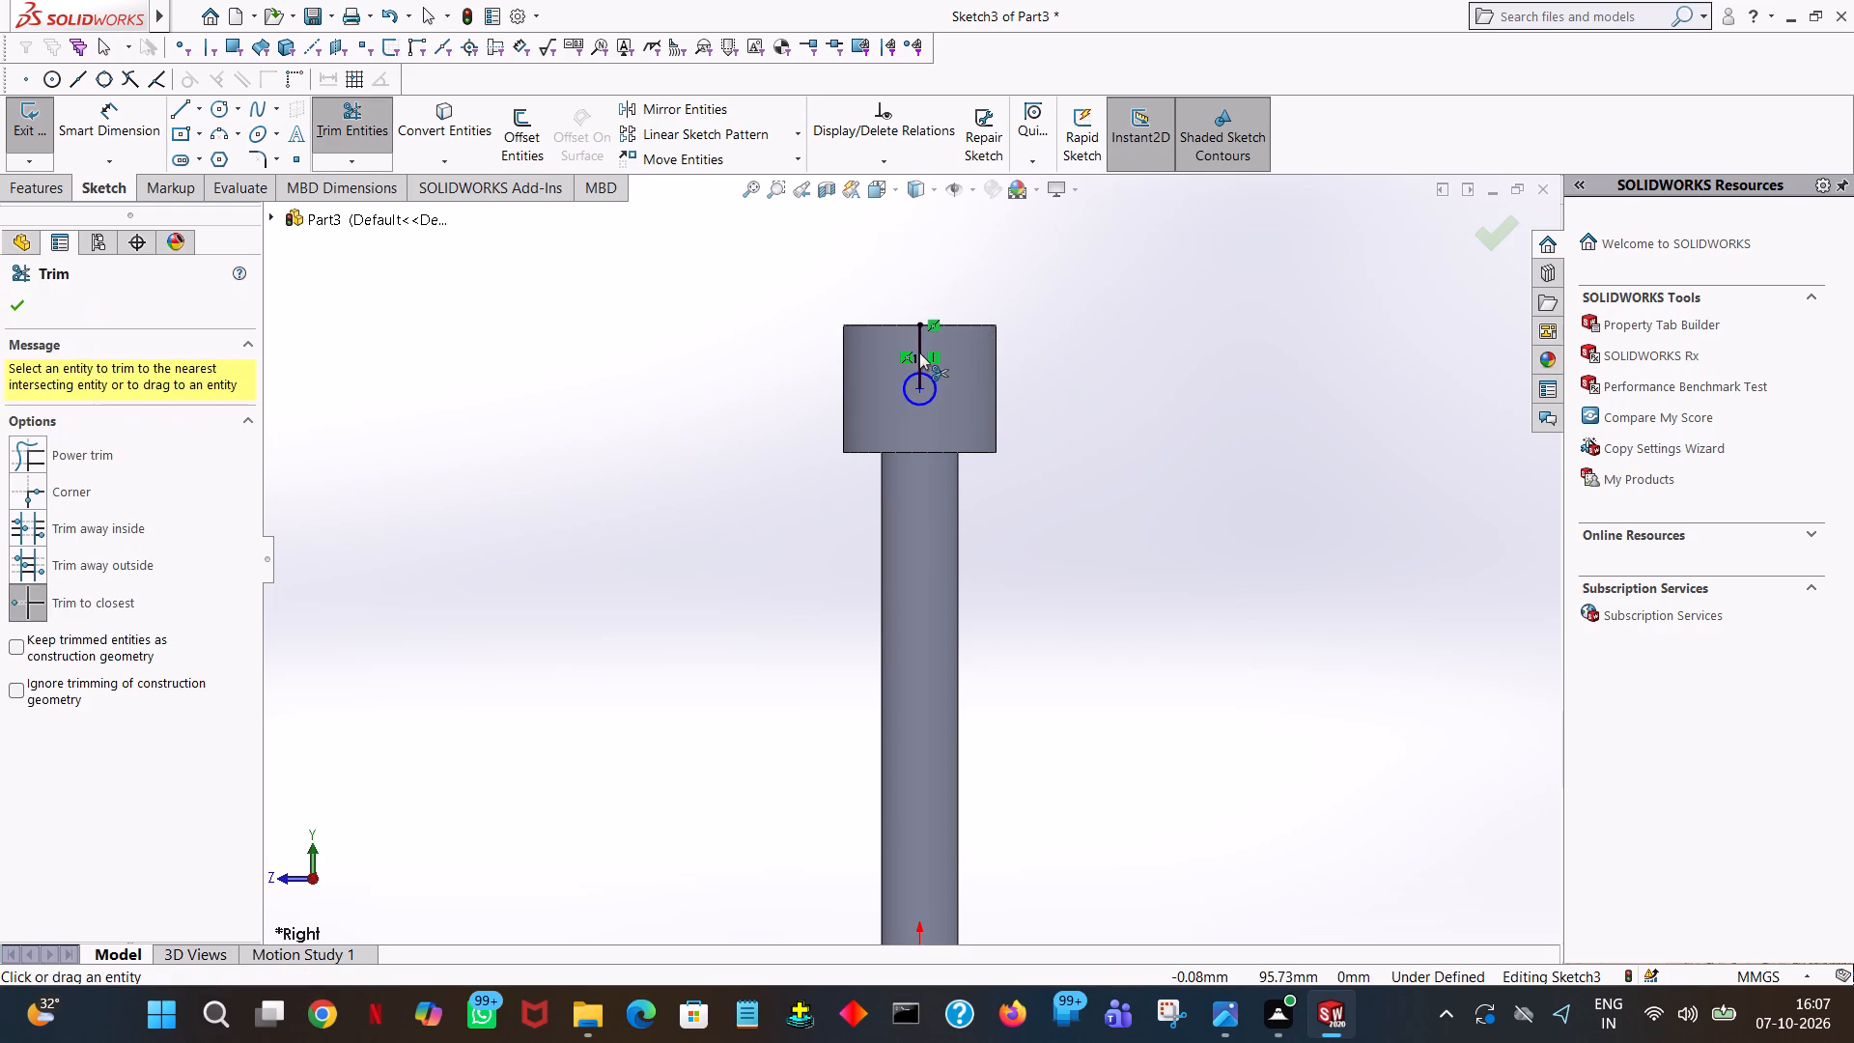
pyautogui.click(919, 352)
pyautogui.click(924, 381)
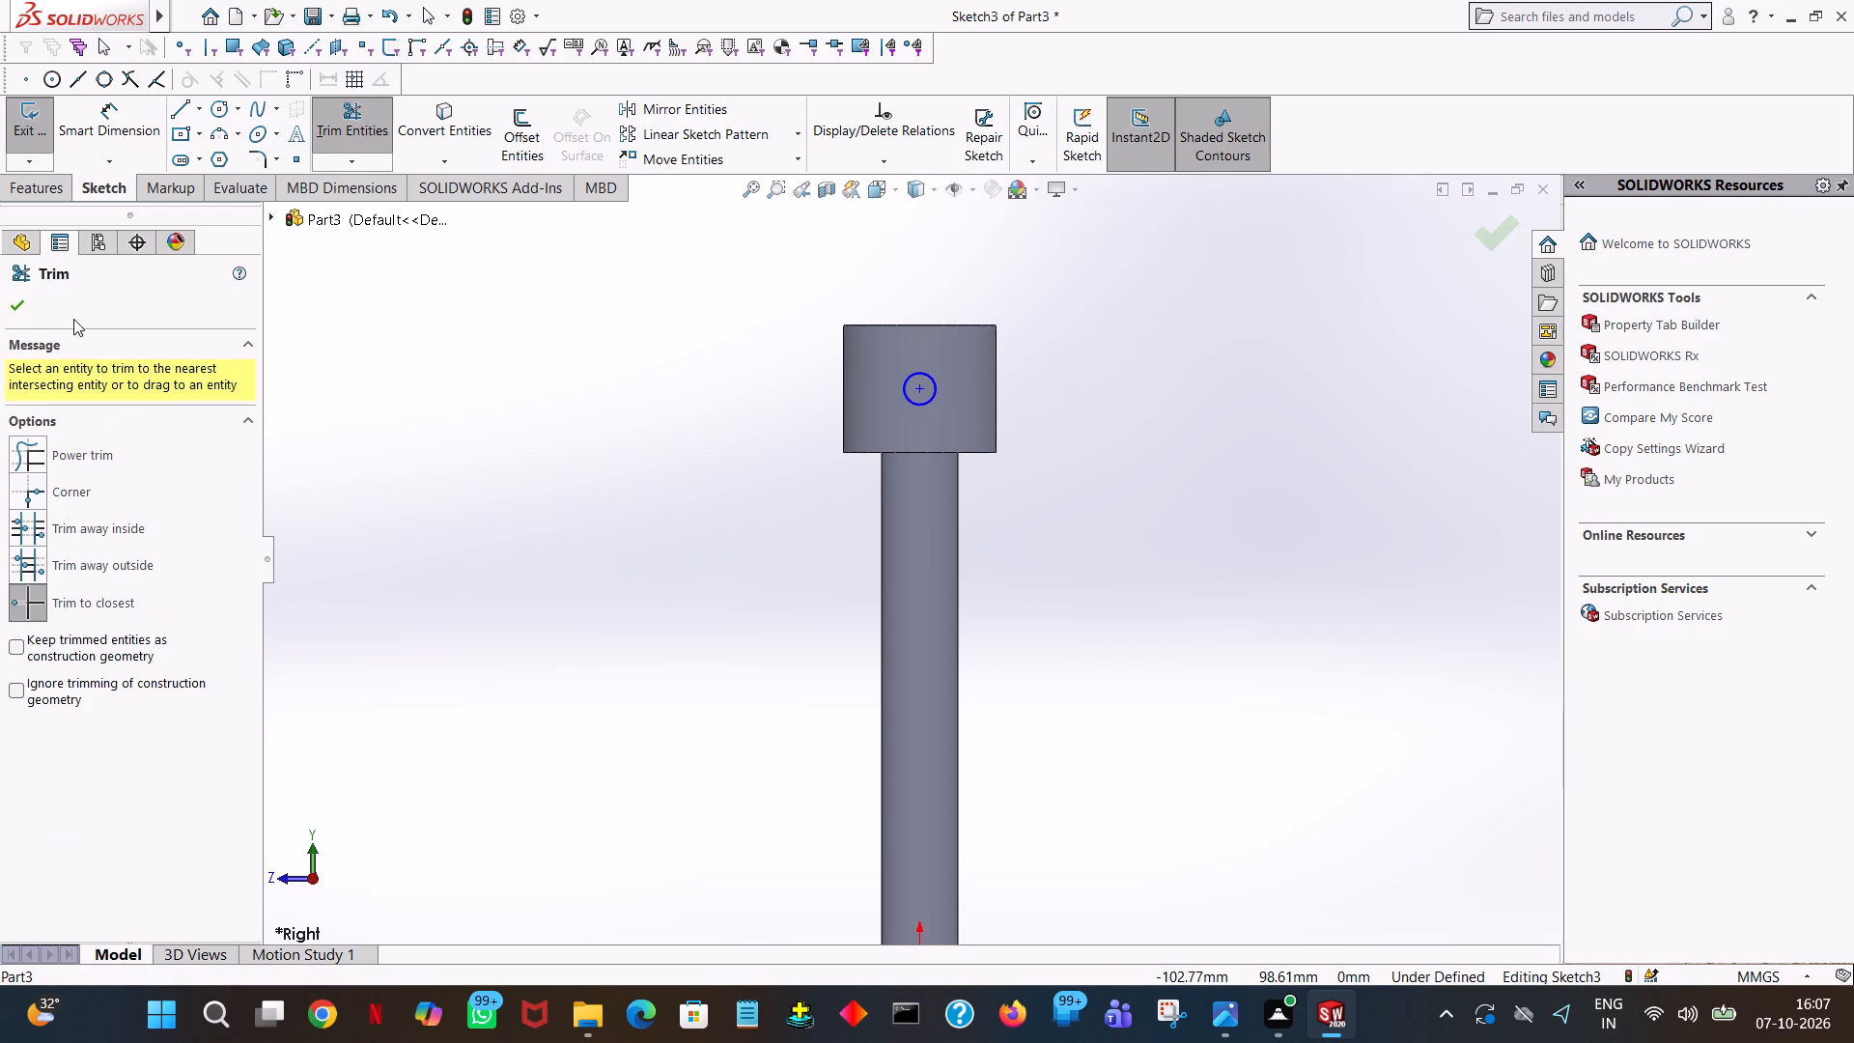
pyautogui.click(21, 308)
# Cut-extrude the circle through the head with a Mid Plane end condition and a depth of 30 mm.
pyautogui.click(44, 197)
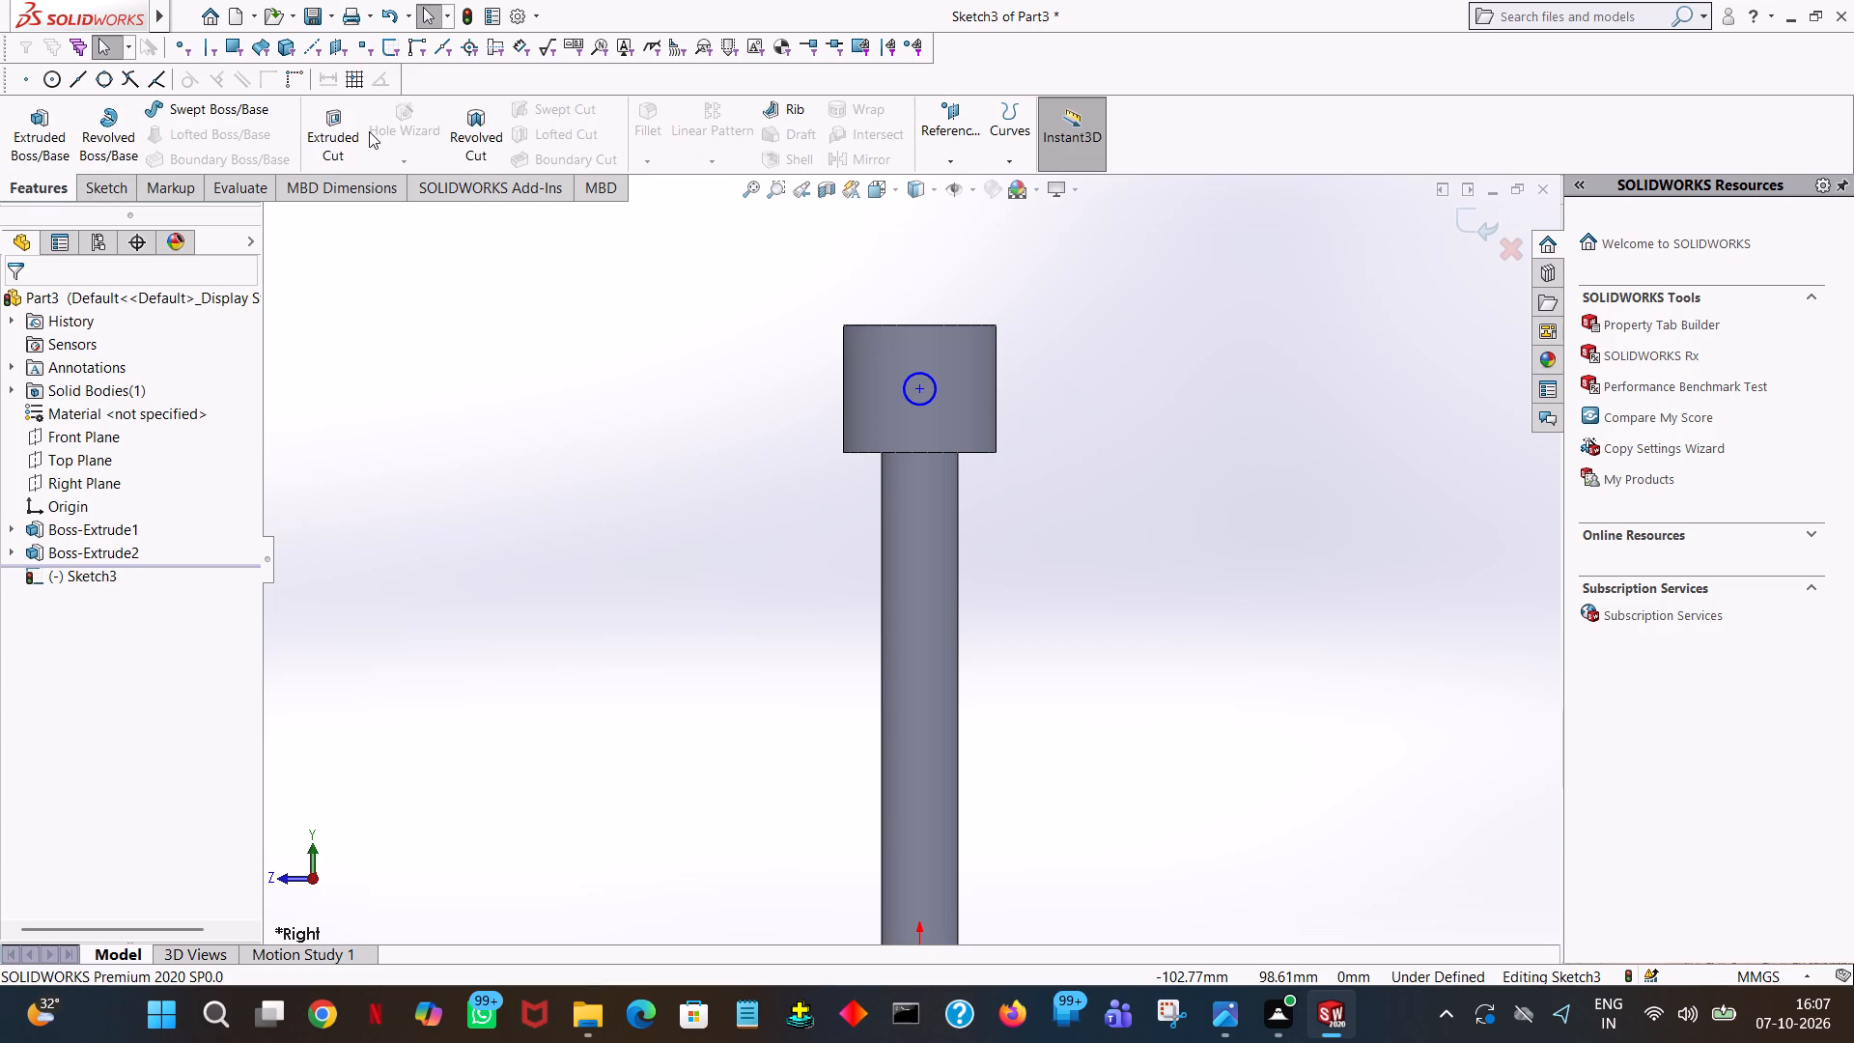
pyautogui.click(347, 144)
pyautogui.moveTo(624, 437); pyautogui.dragTo(751, 430, button='middle')
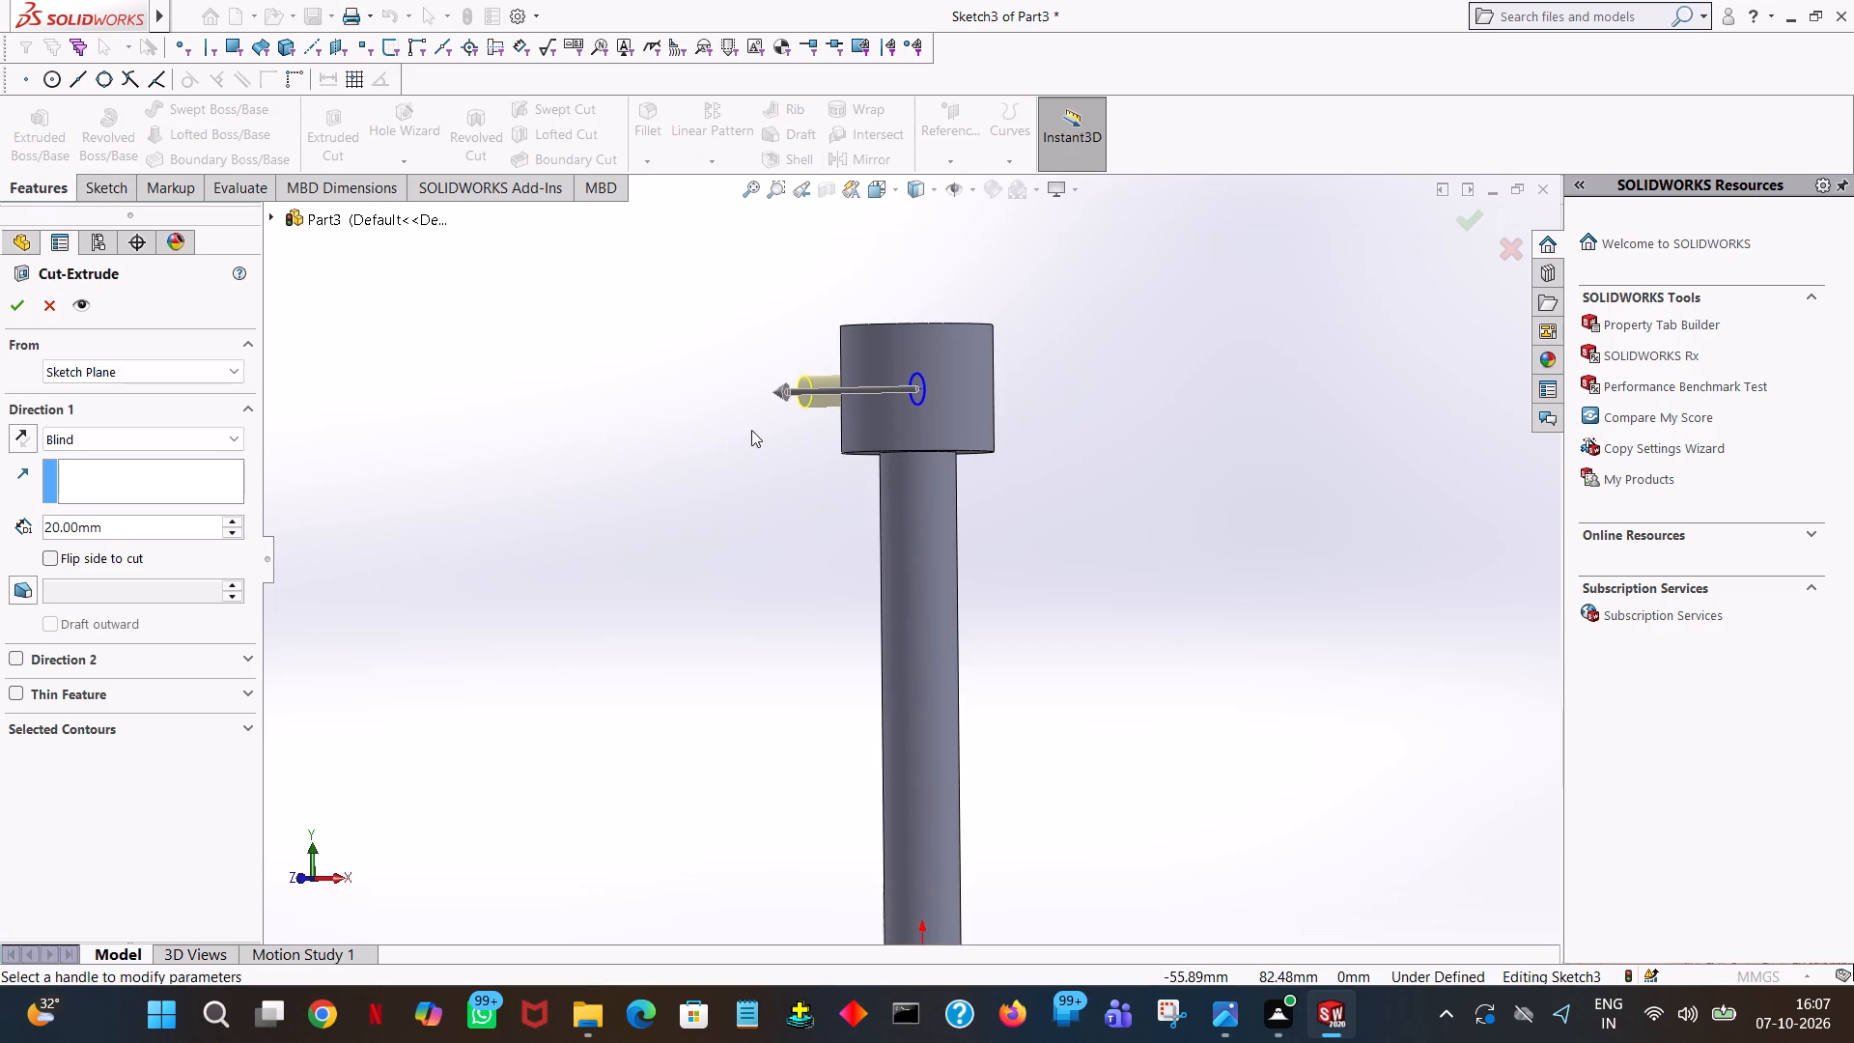
pyautogui.click(85, 444)
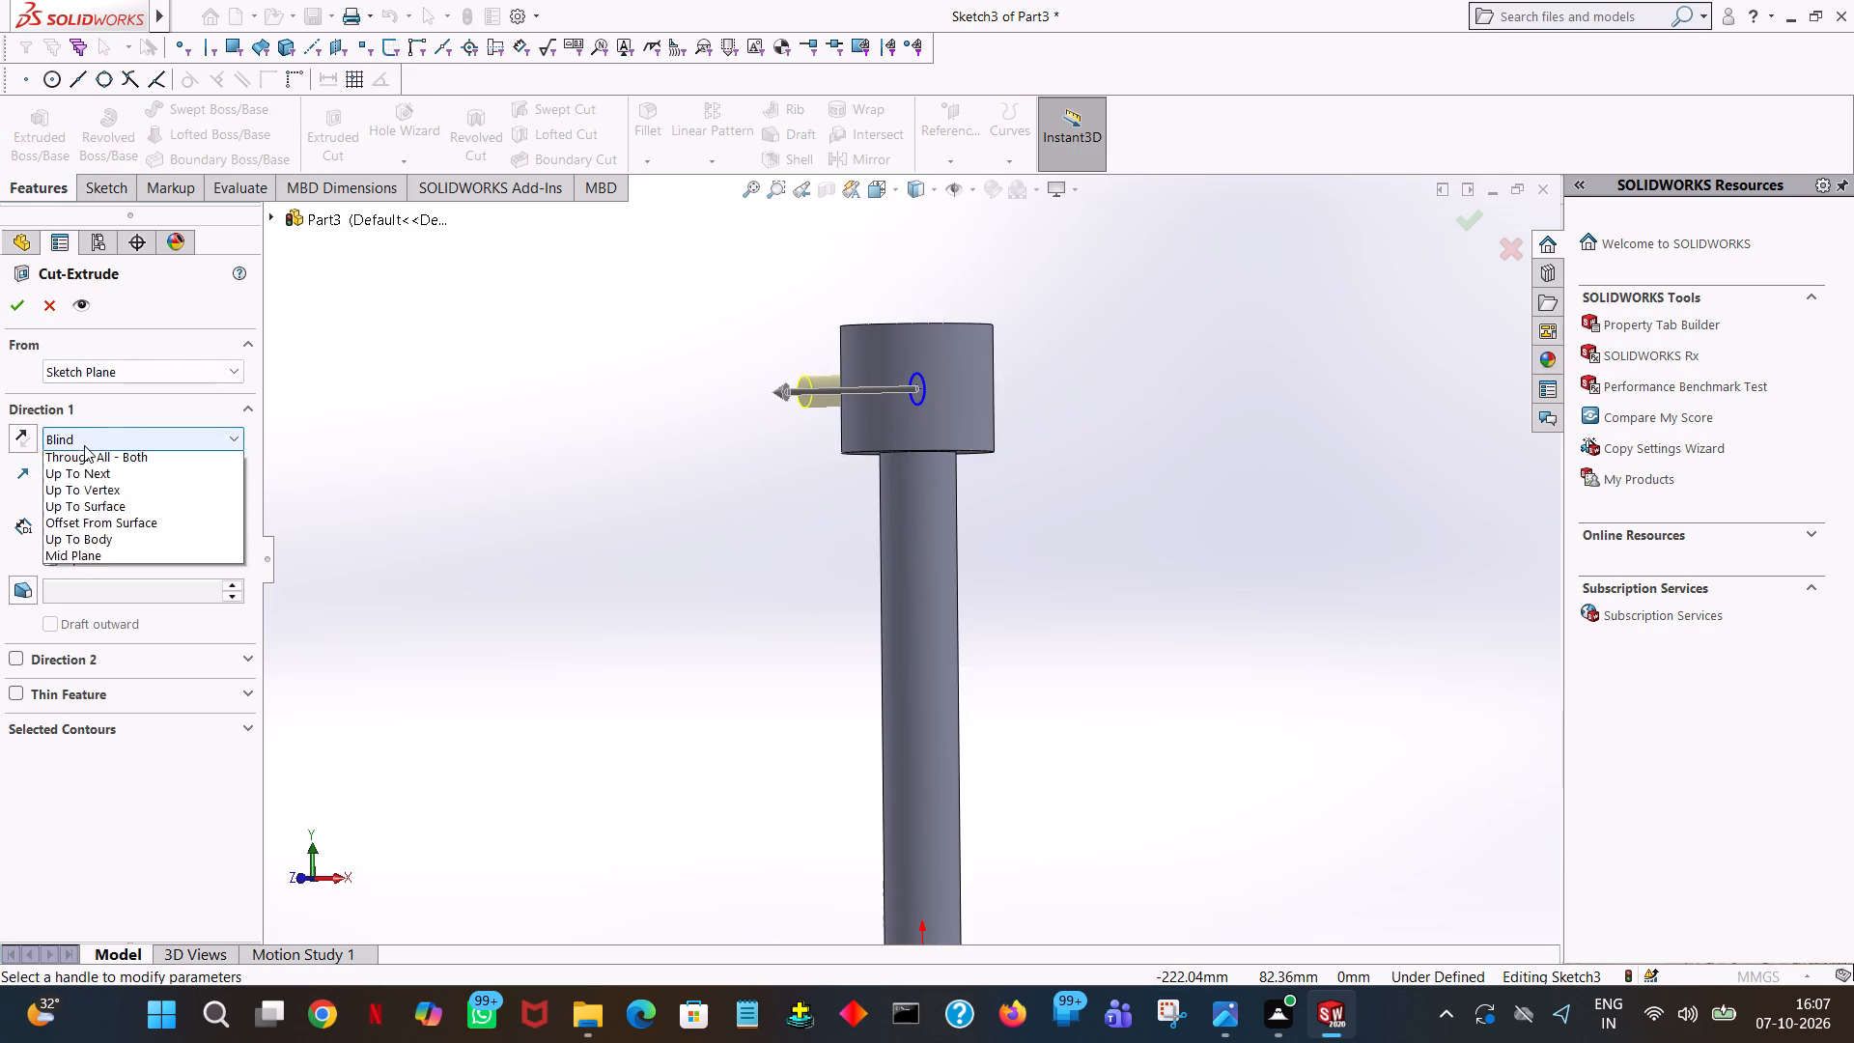
pyautogui.click(98, 585)
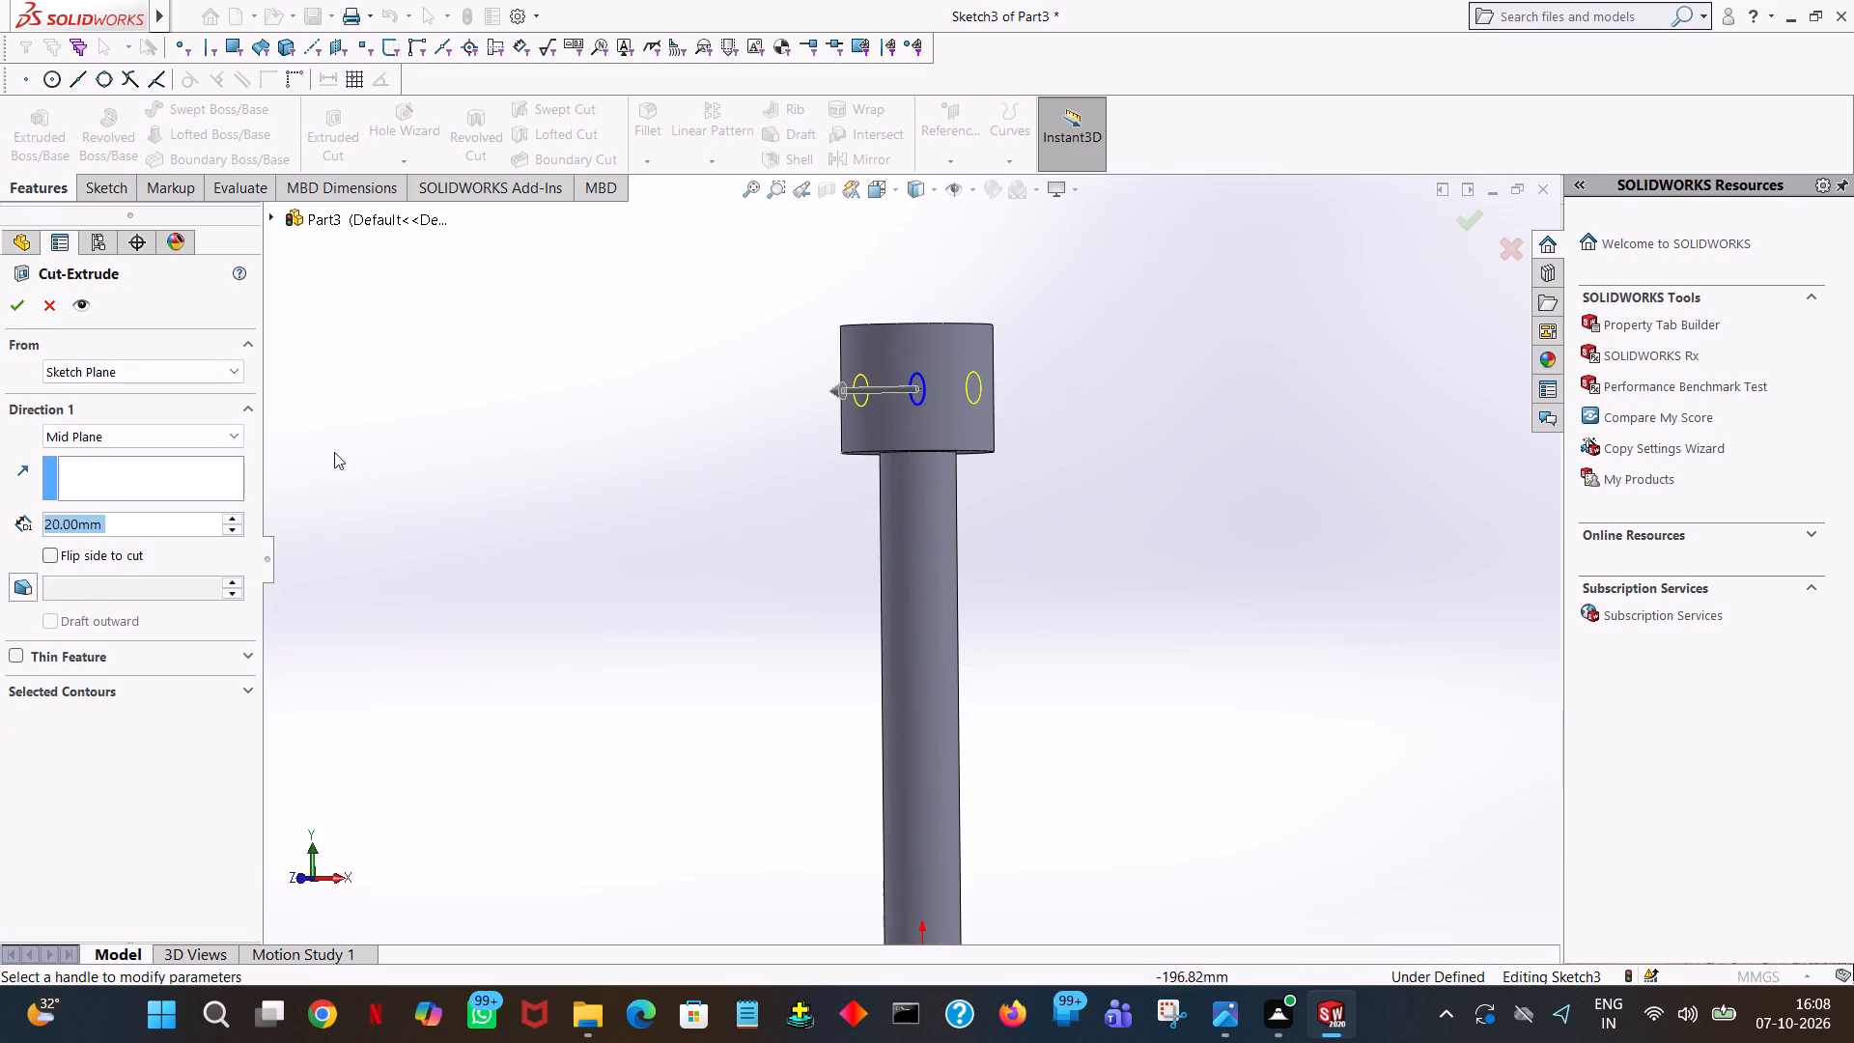
pyautogui.tripleClick(233, 519)
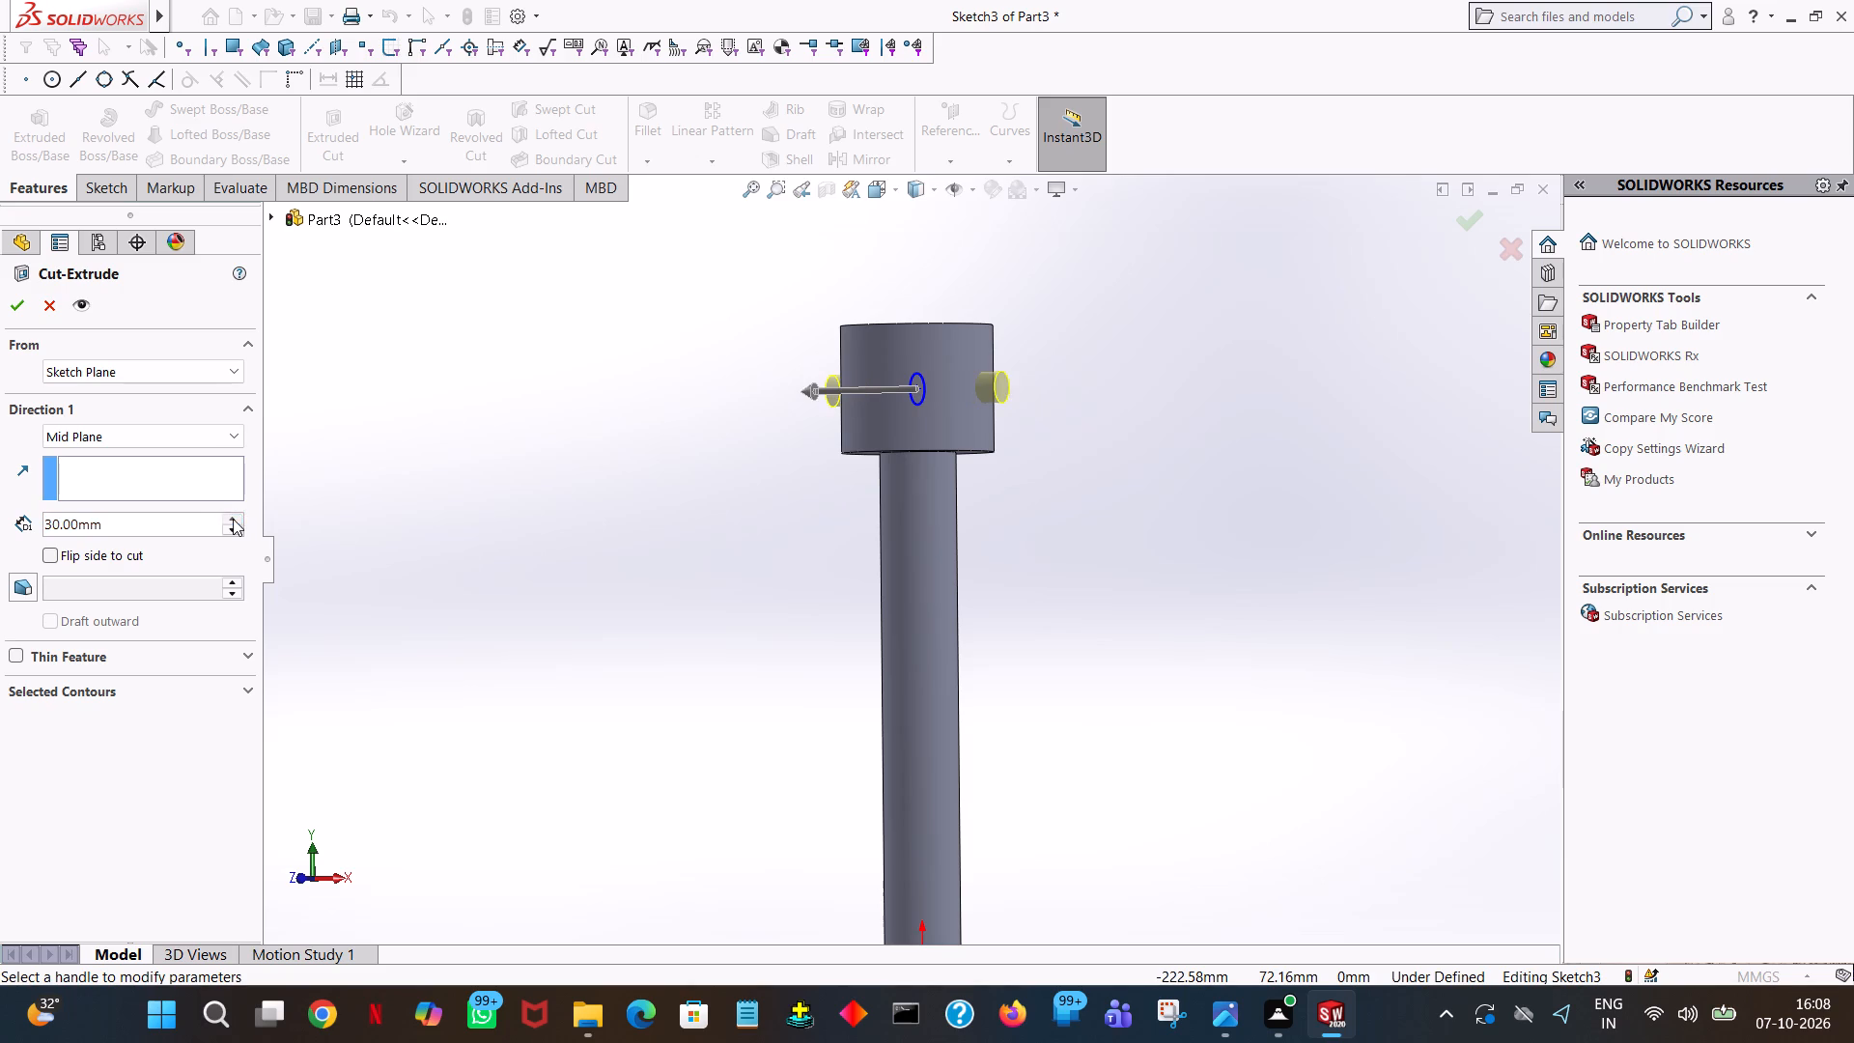
pyautogui.click(15, 304)
pyautogui.click(343, 322)
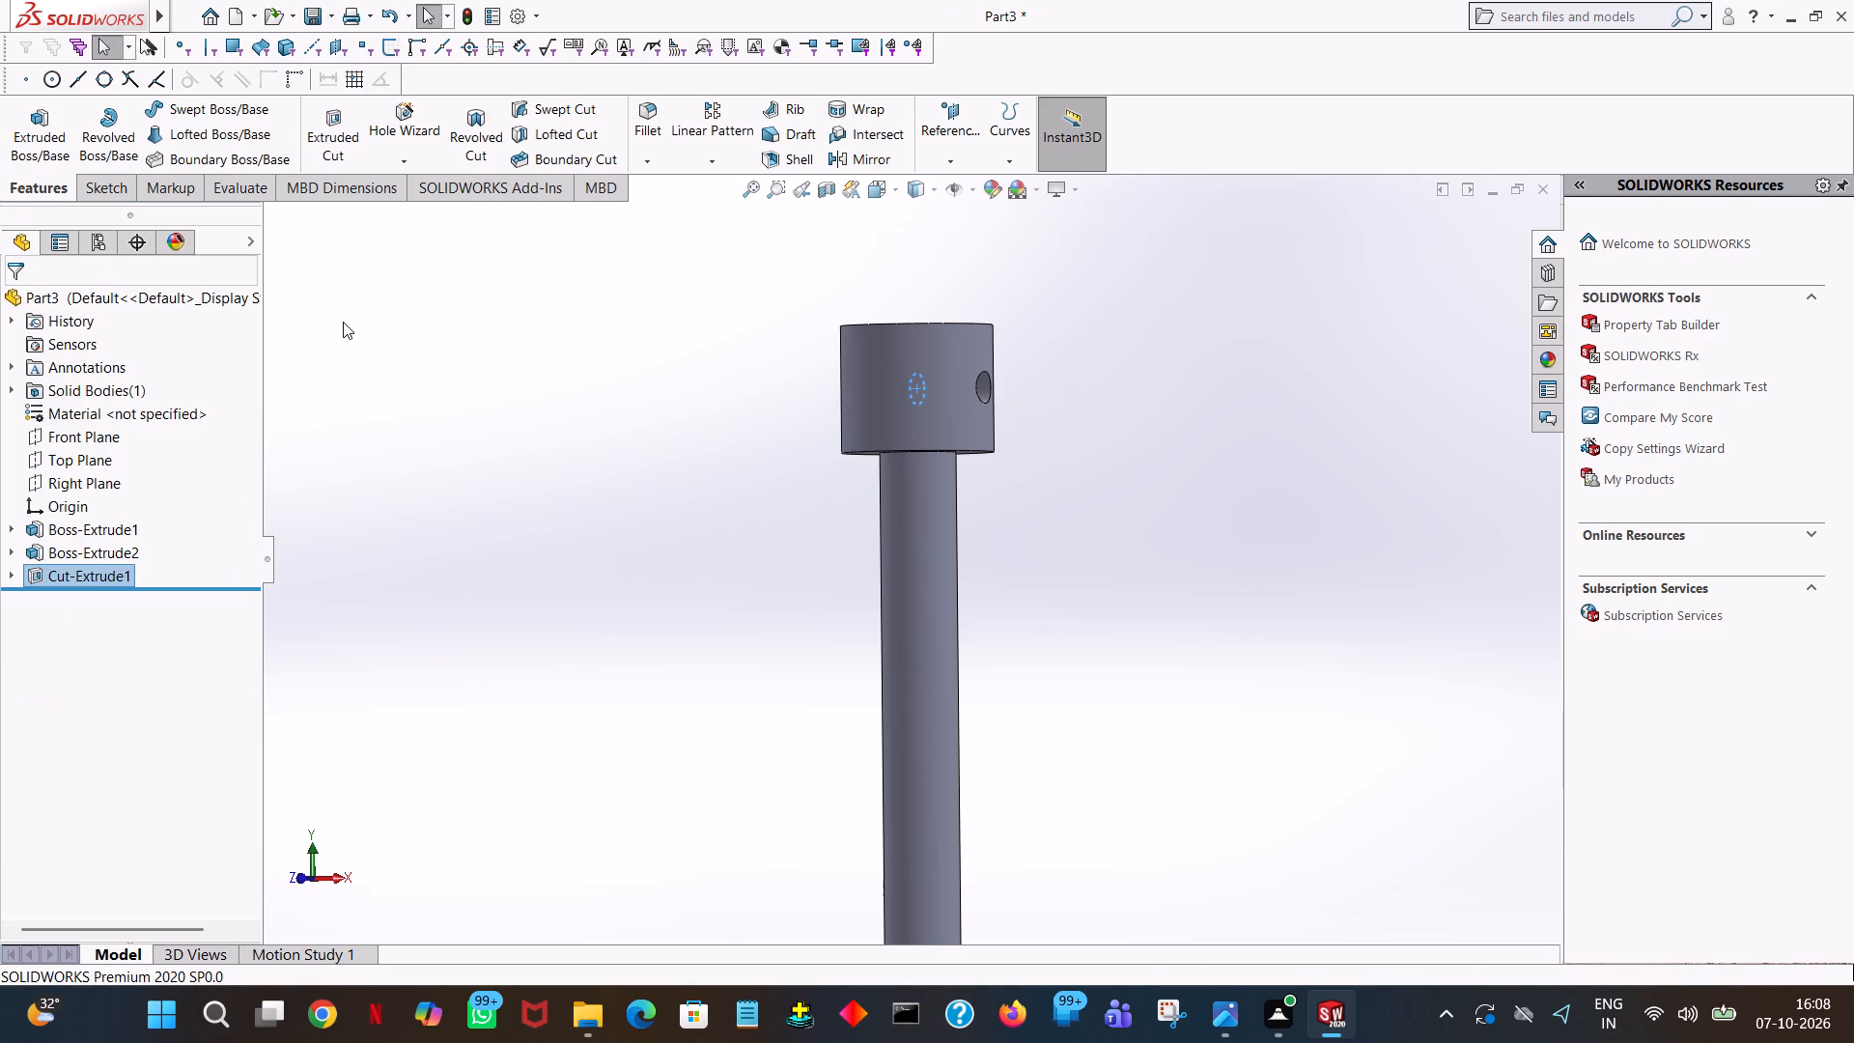
pyautogui.moveTo(323, 329); pyautogui.dragTo(308, 338, button='middle')
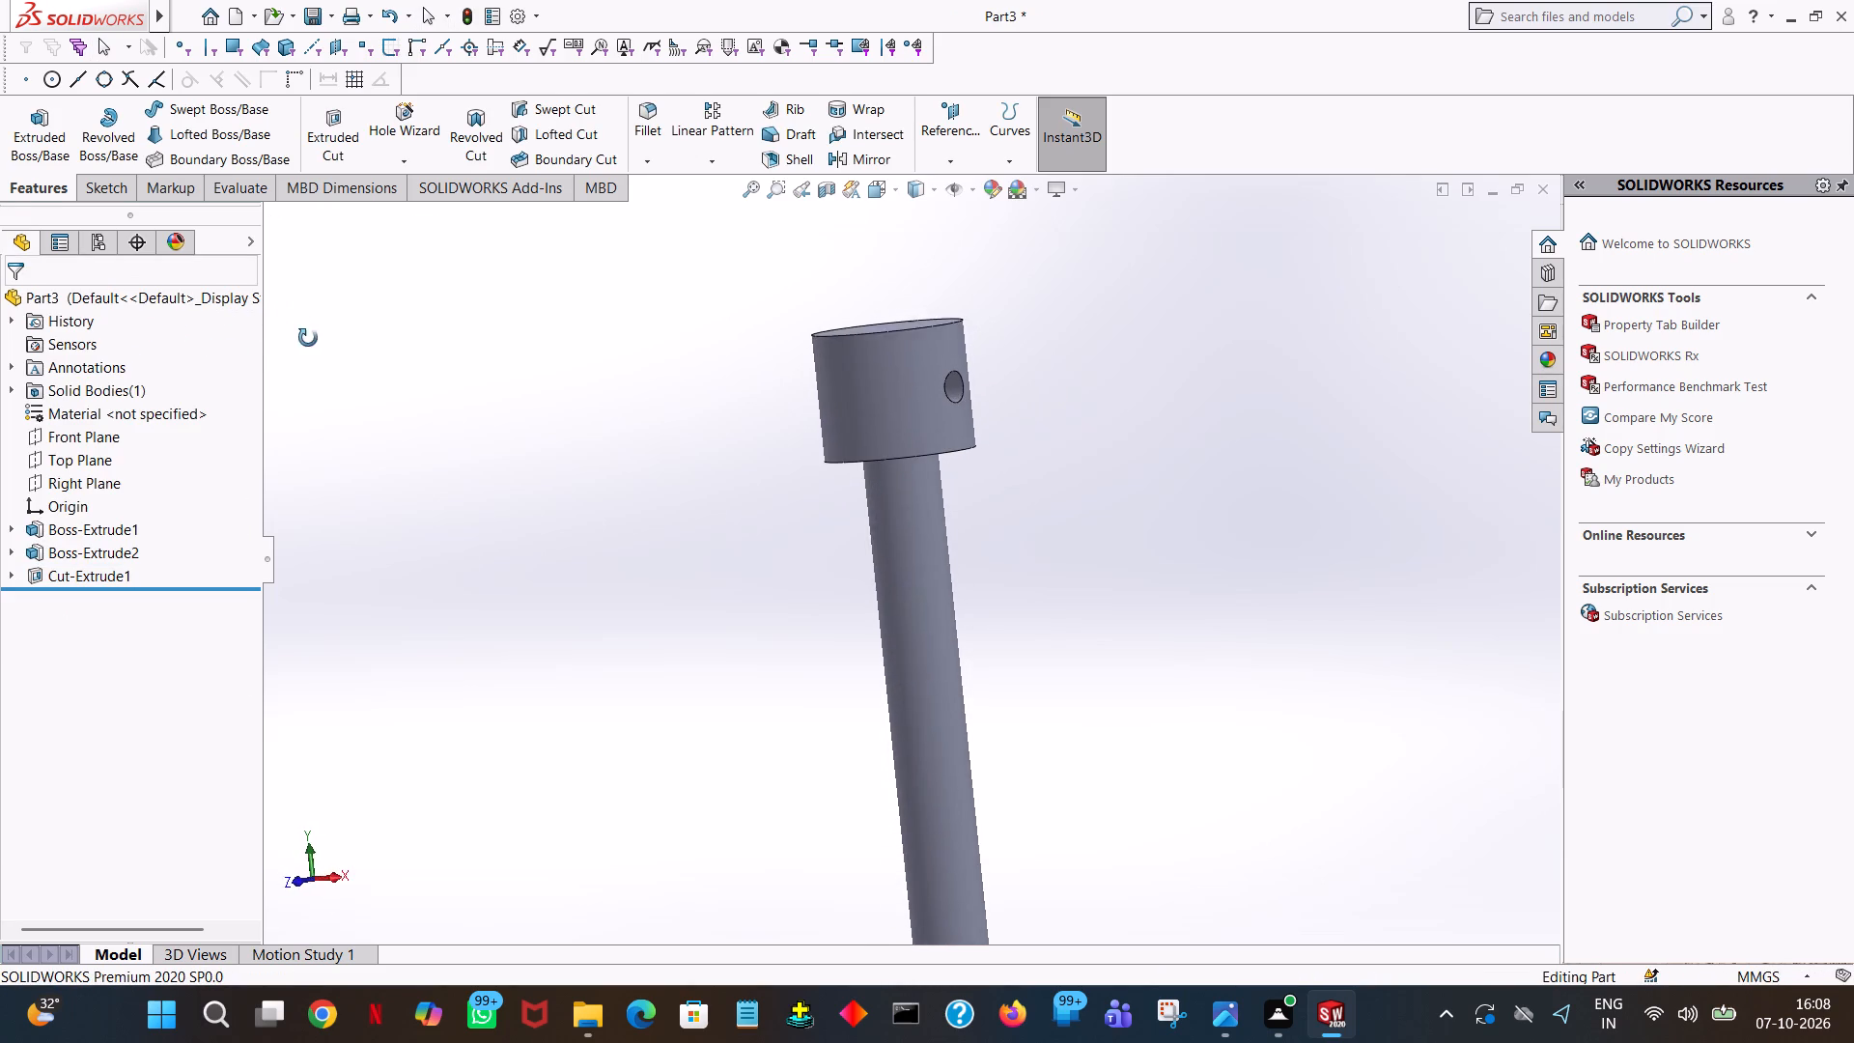
pyautogui.moveTo(308, 338); pyautogui.dragTo(311, 352, button='middle')
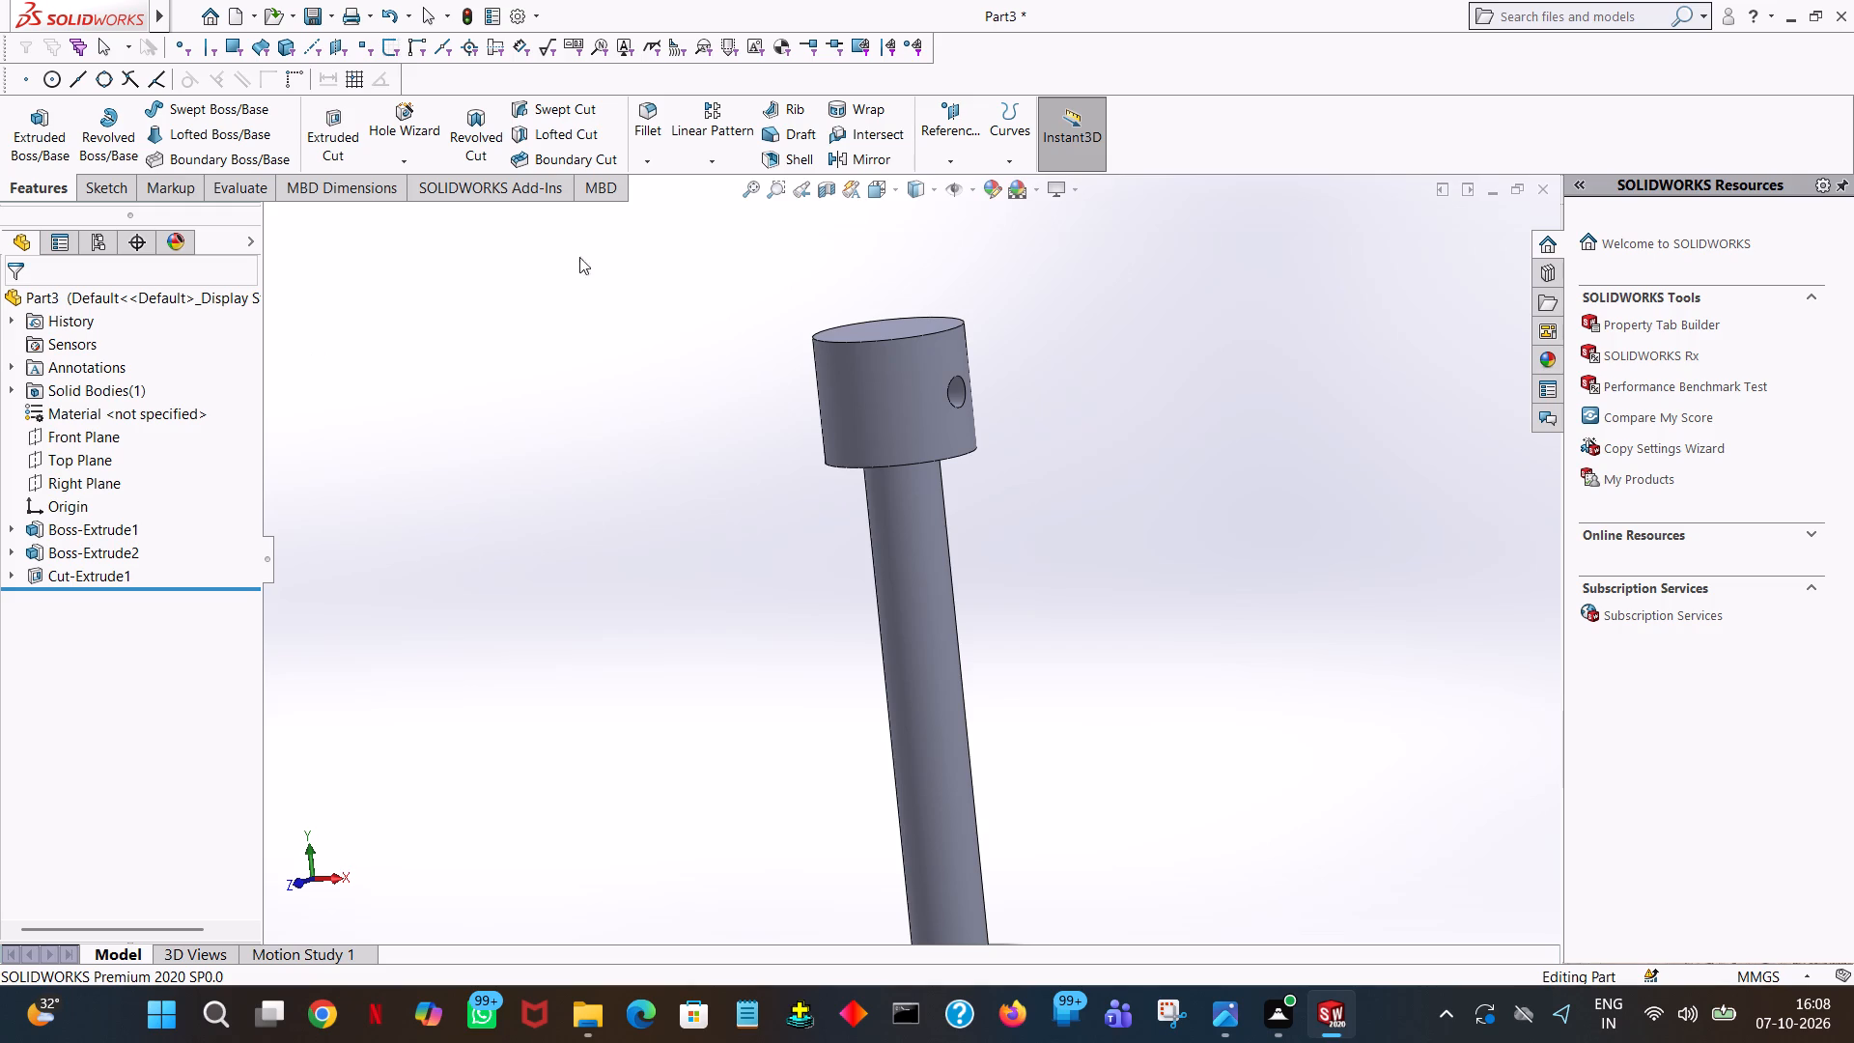
# Save the part as "pin" in the assembly folder.
pyautogui.click(318, 7)
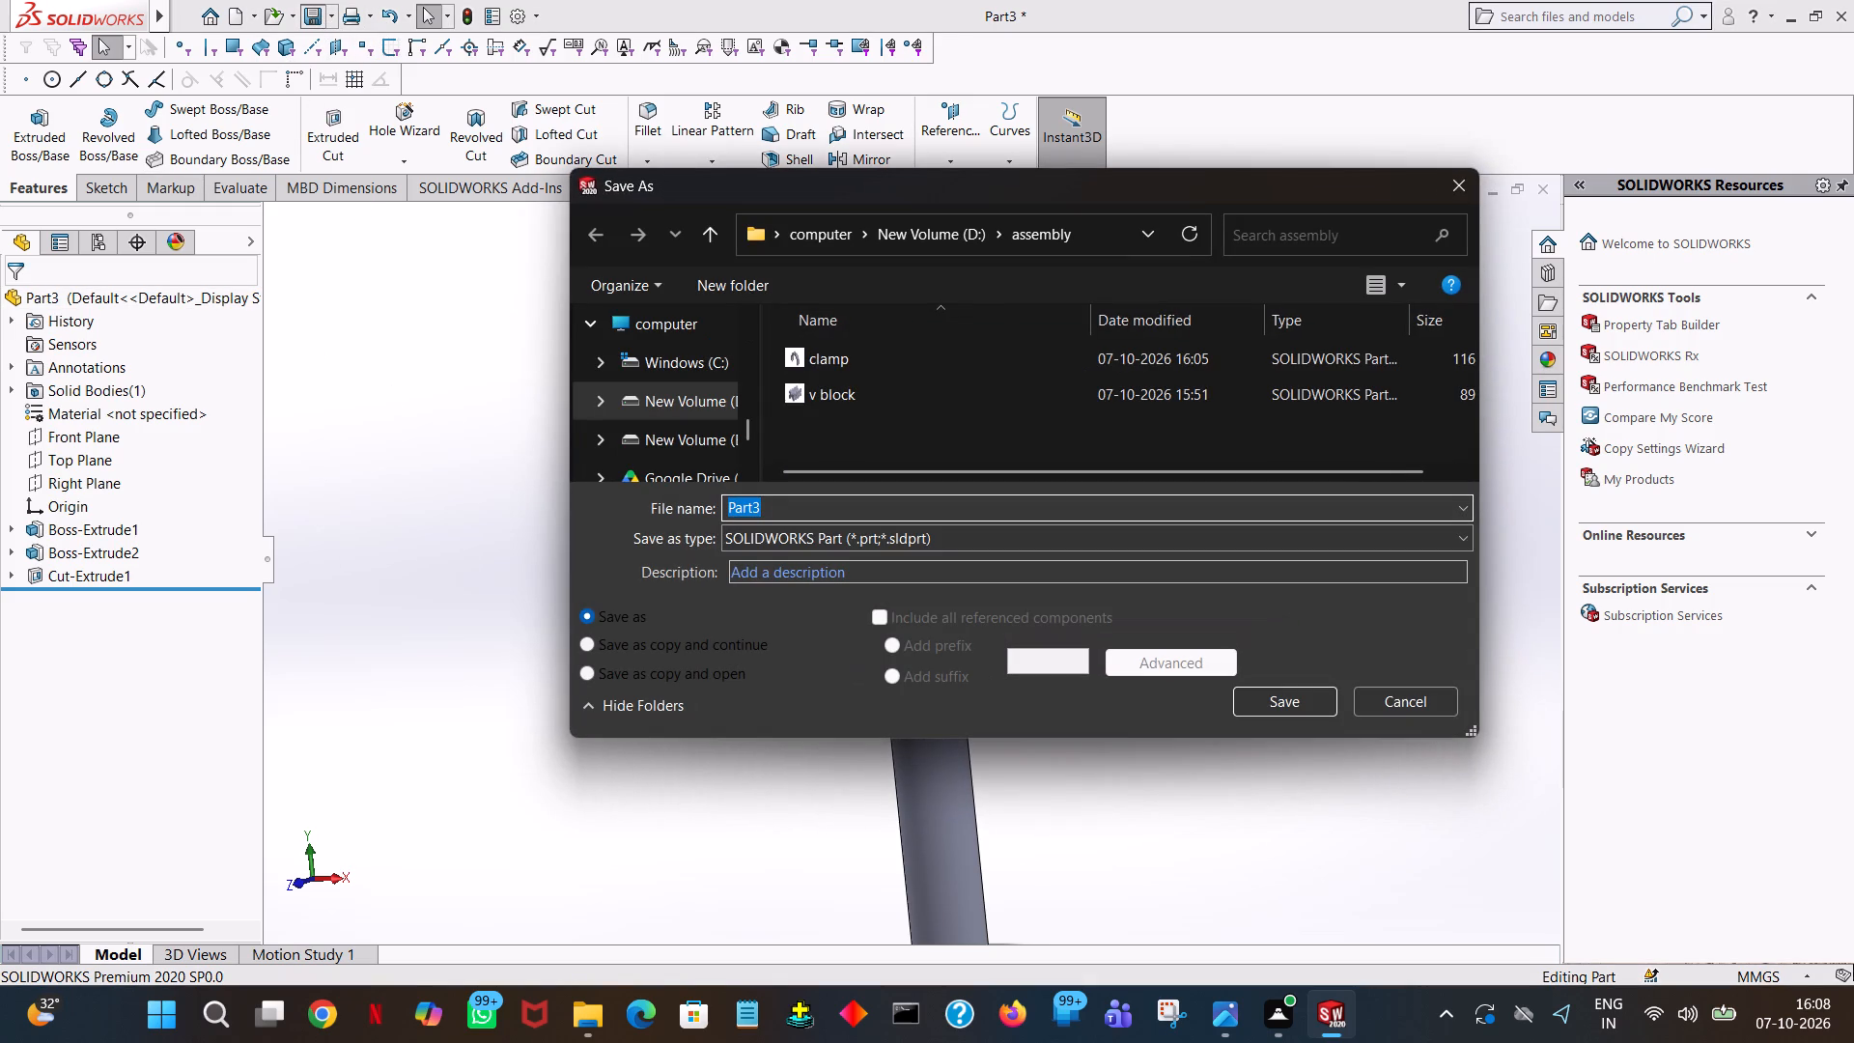
pyautogui.write('pin')
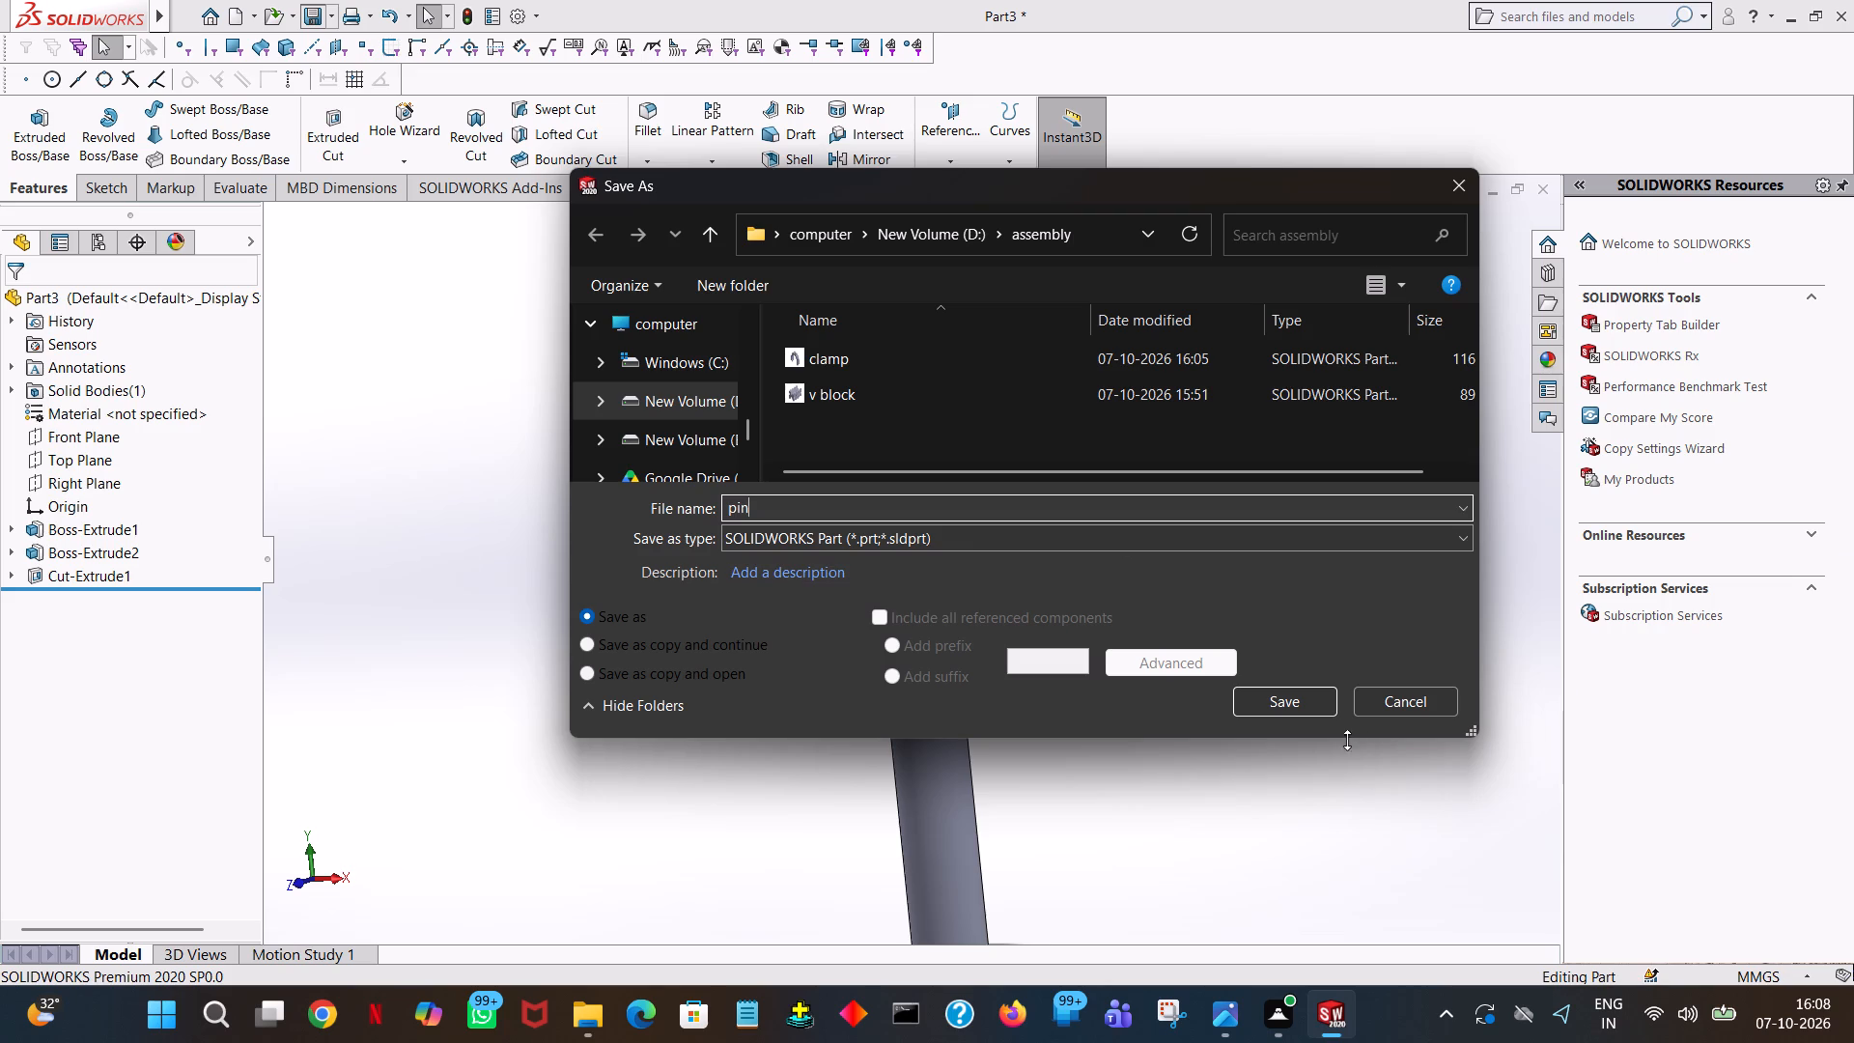
pyautogui.click(1268, 696)
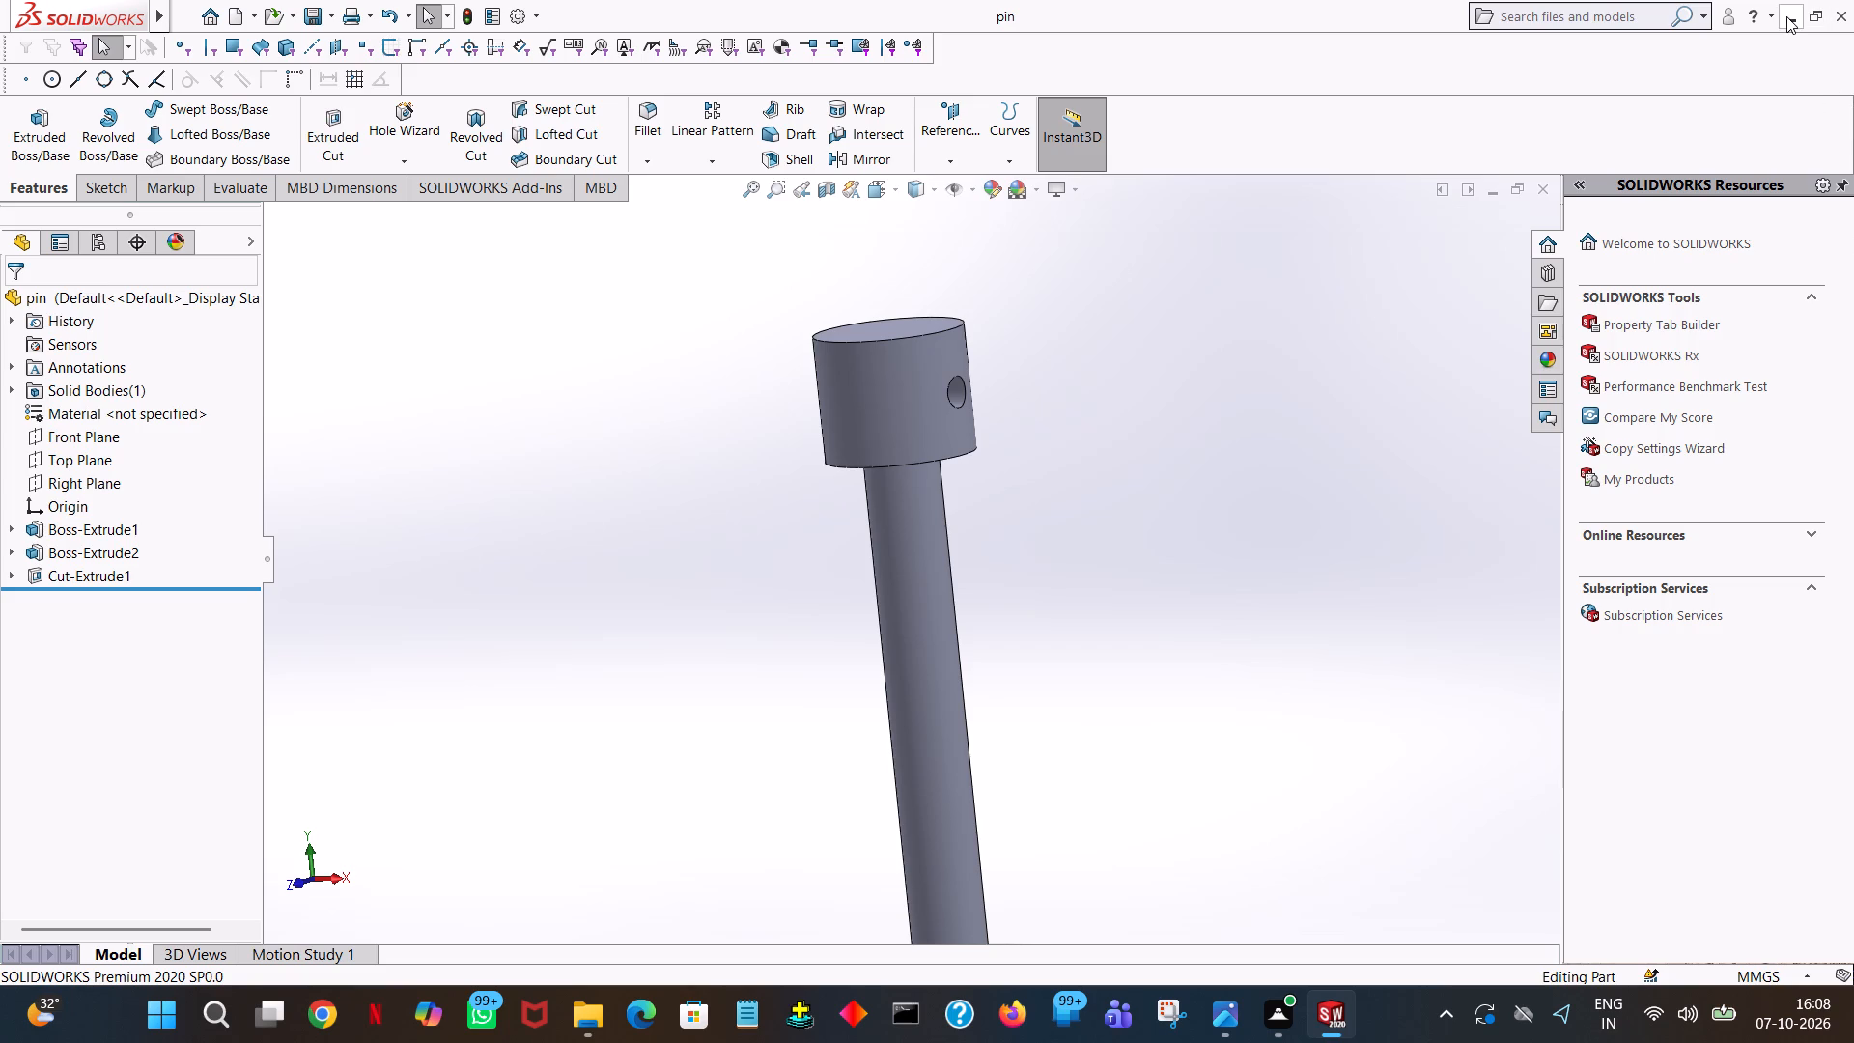
pyautogui.click(313, 13)
# Create a new assembly document.
pyautogui.click(243, 23)
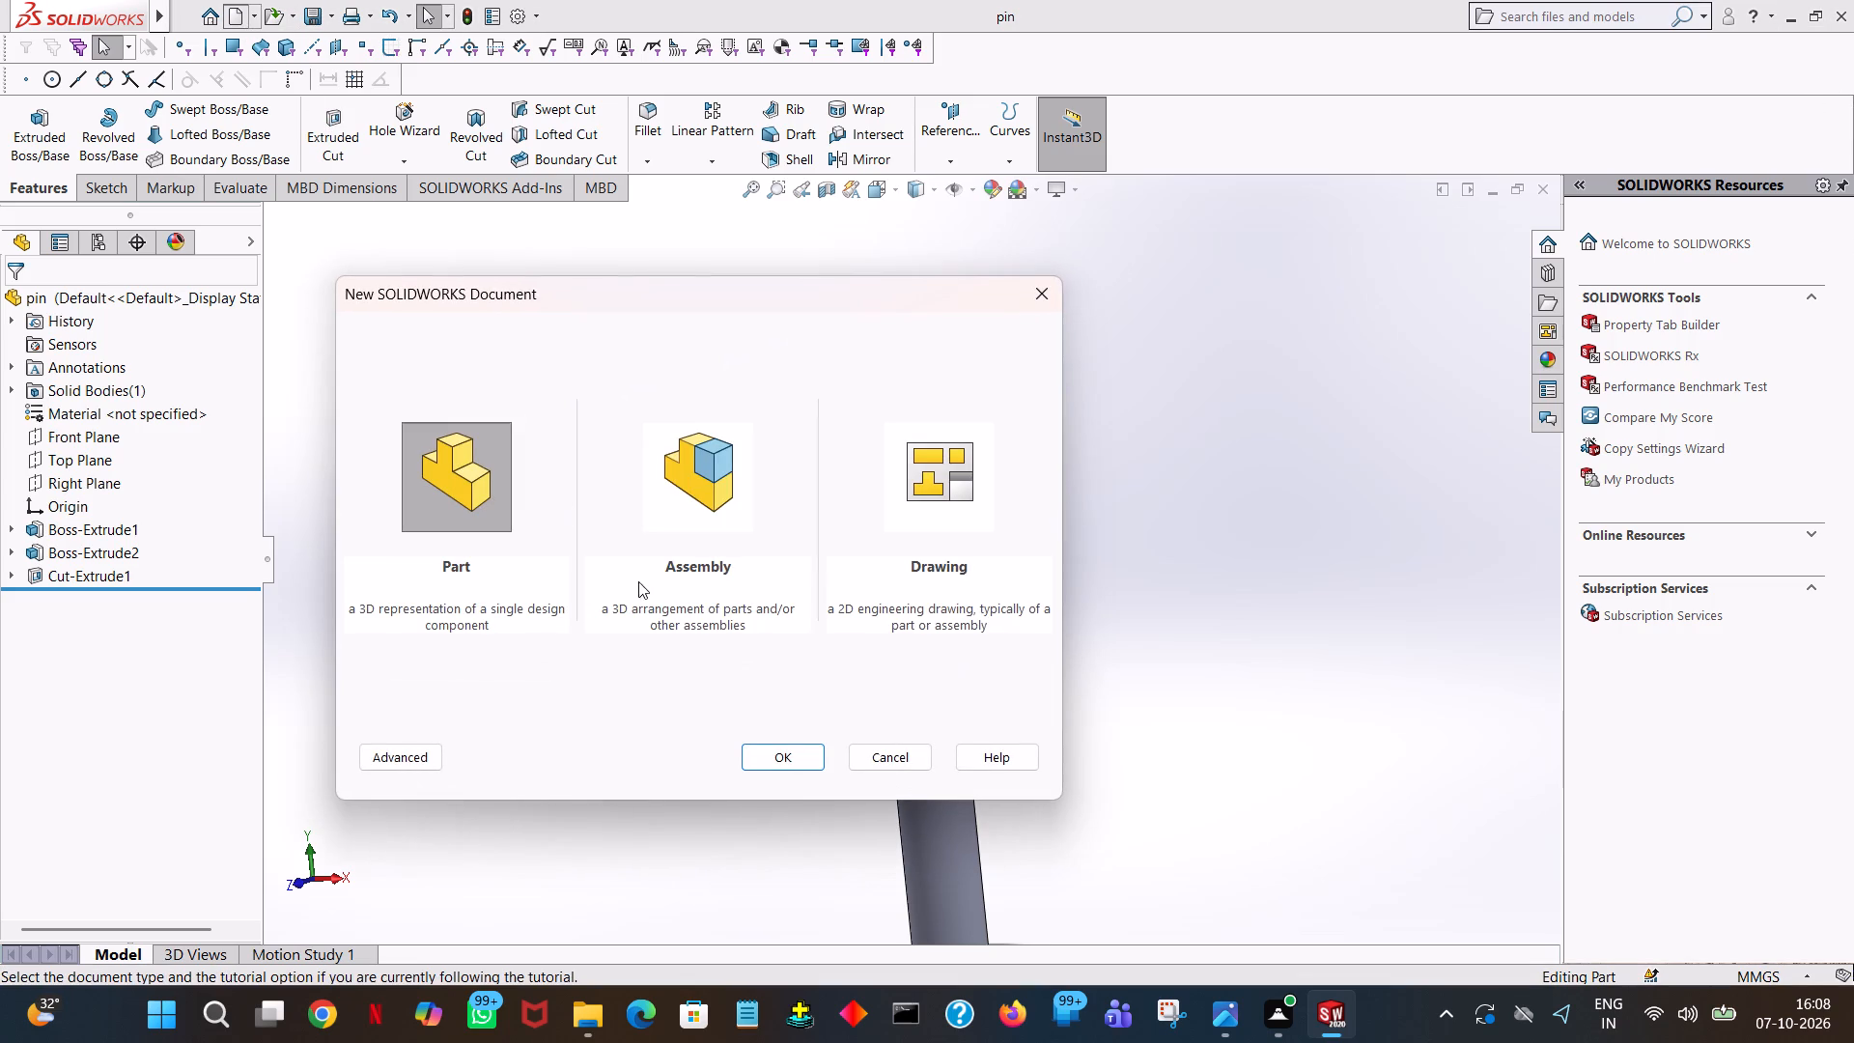
pyautogui.doubleClick(699, 486)
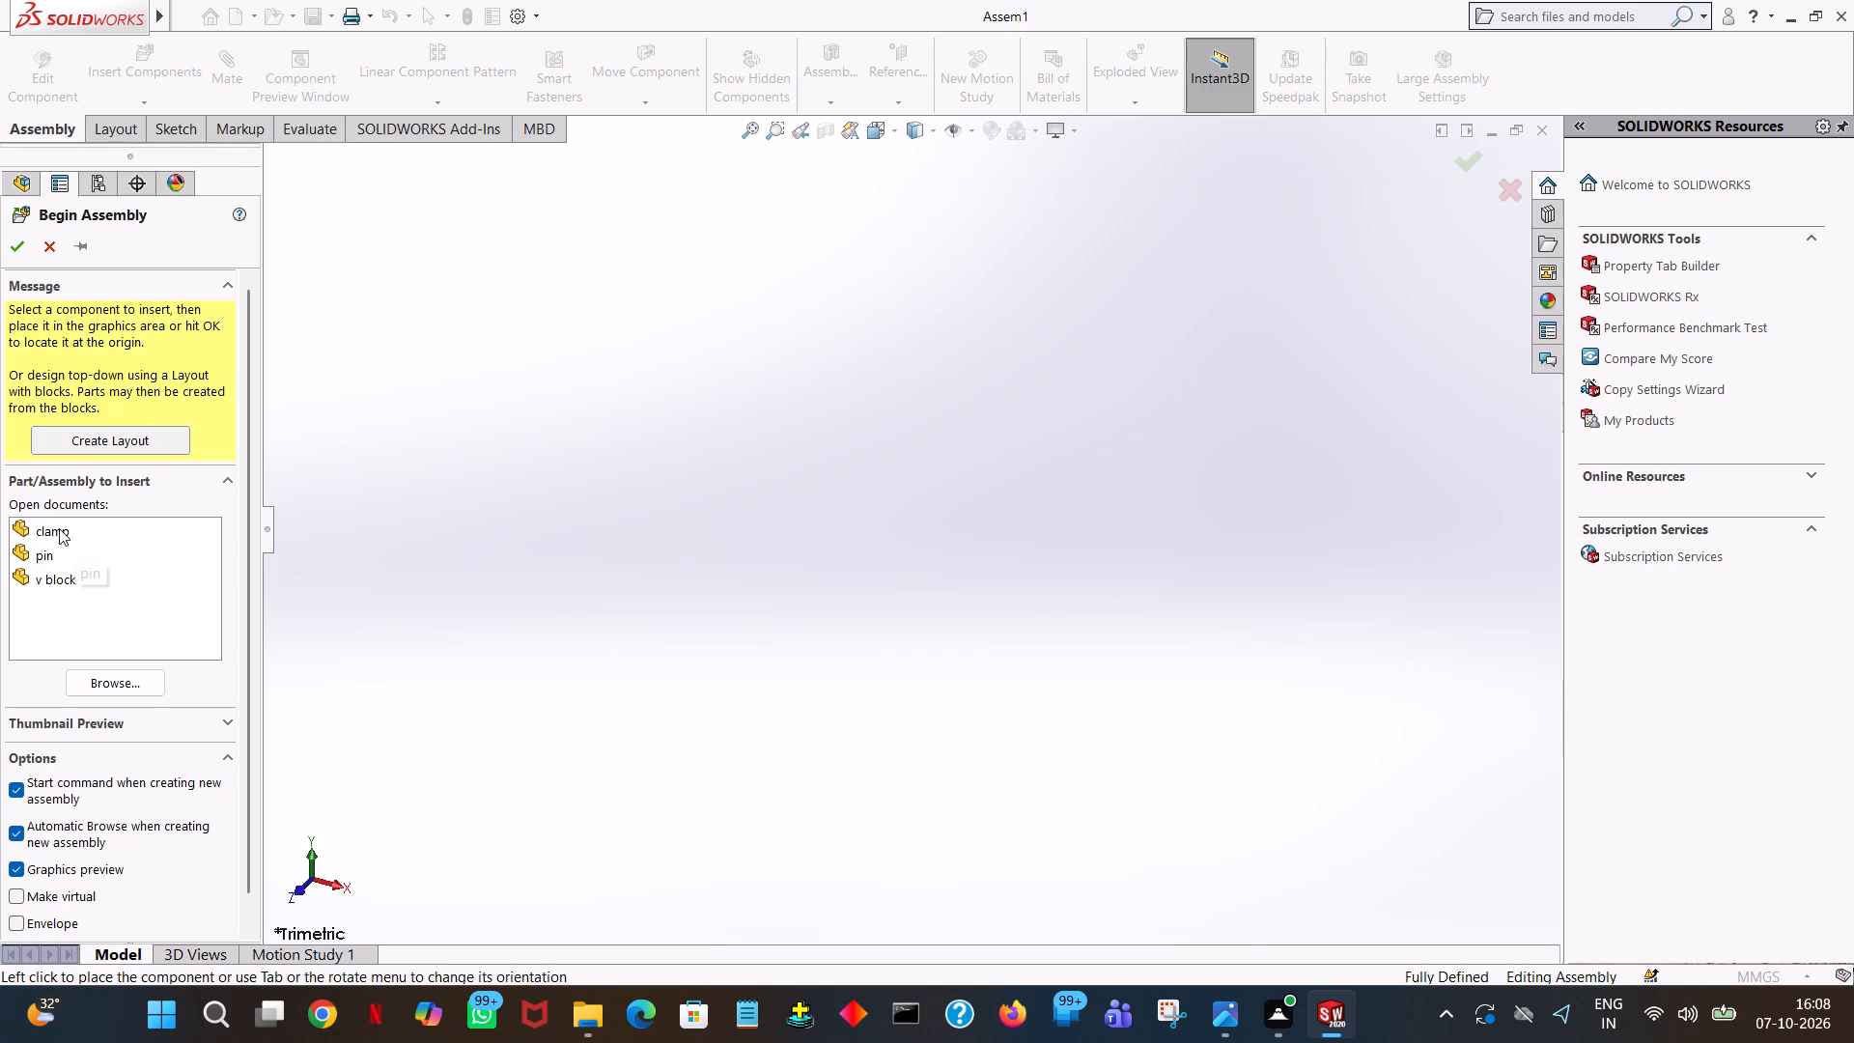
# Insert the clamp, pin and v block parts into the assembly, placing each one in the graphics area.
pyautogui.keyDown('ctrl'); pyautogui.click(59, 528); pyautogui.keyUp('ctrl')
pyautogui.keyDown('ctrl'); pyautogui.click(43, 560); pyautogui.keyUp('ctrl')
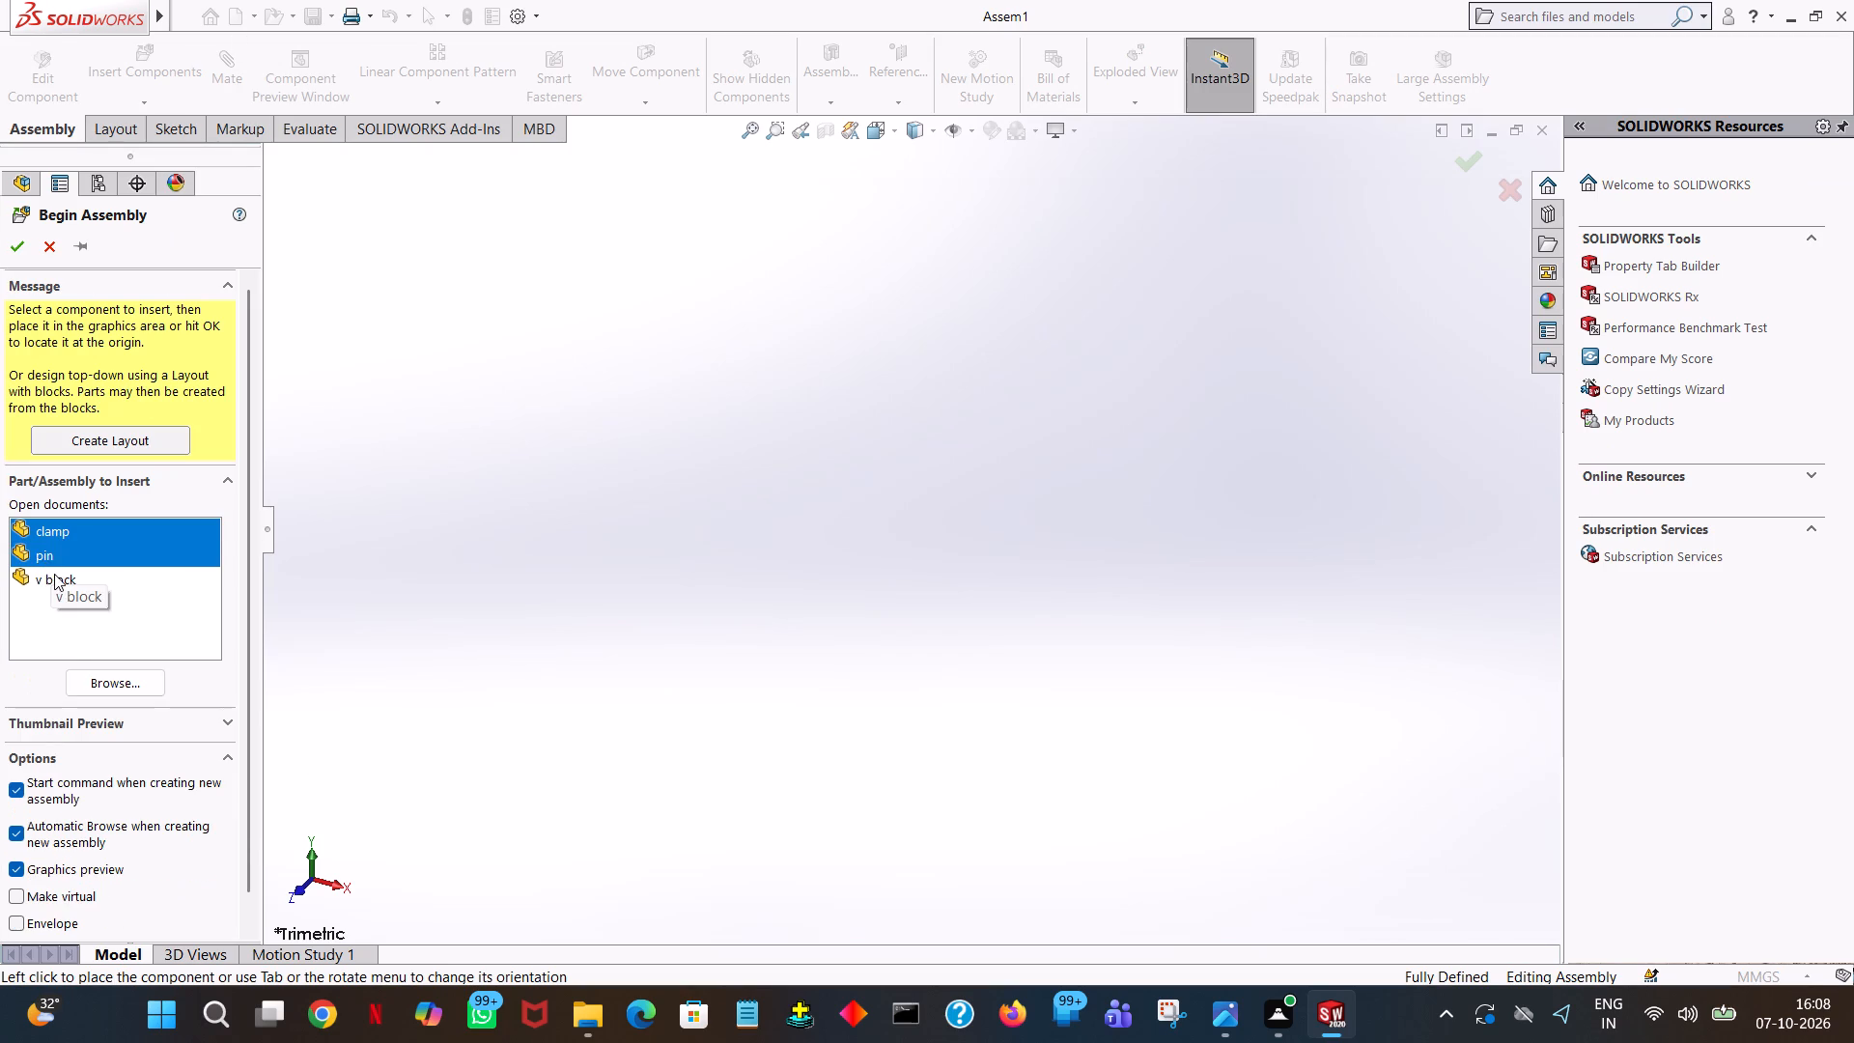
pyautogui.keyDown('ctrl'); pyautogui.click(55, 576); pyautogui.keyUp('ctrl')
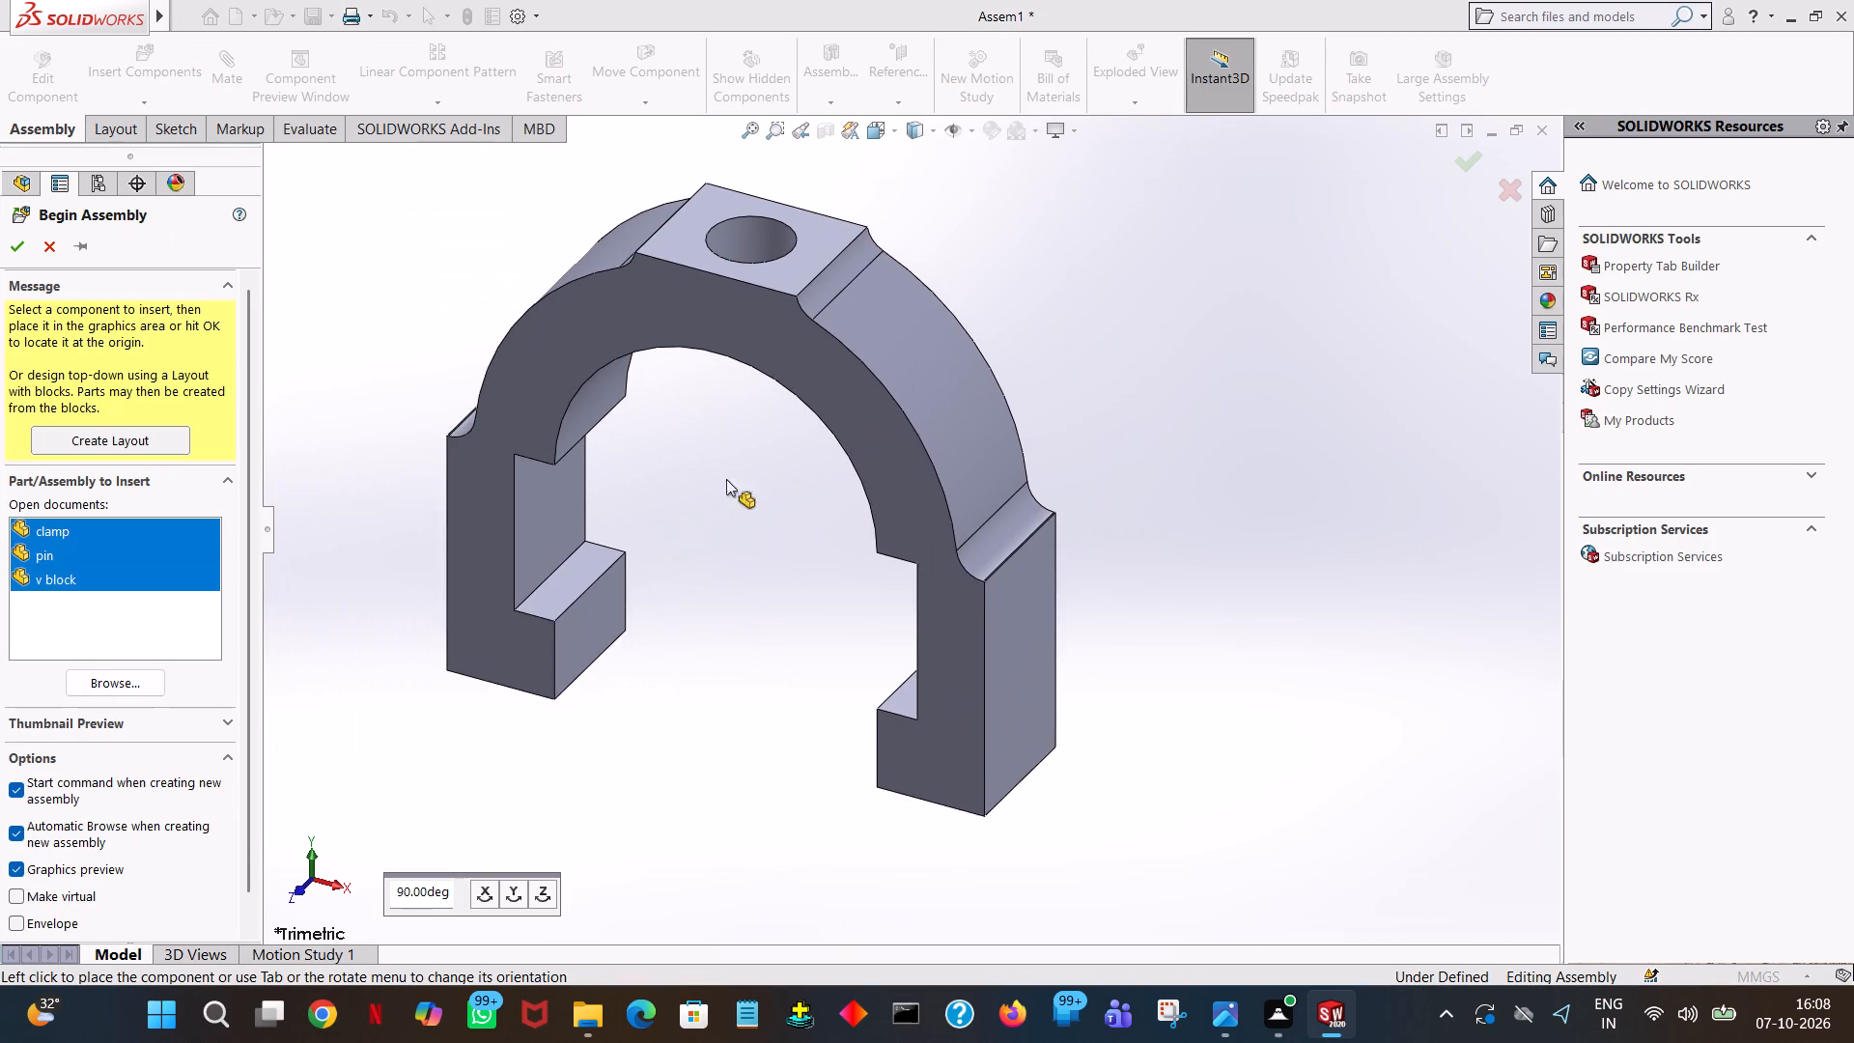
pyautogui.click(709, 480)
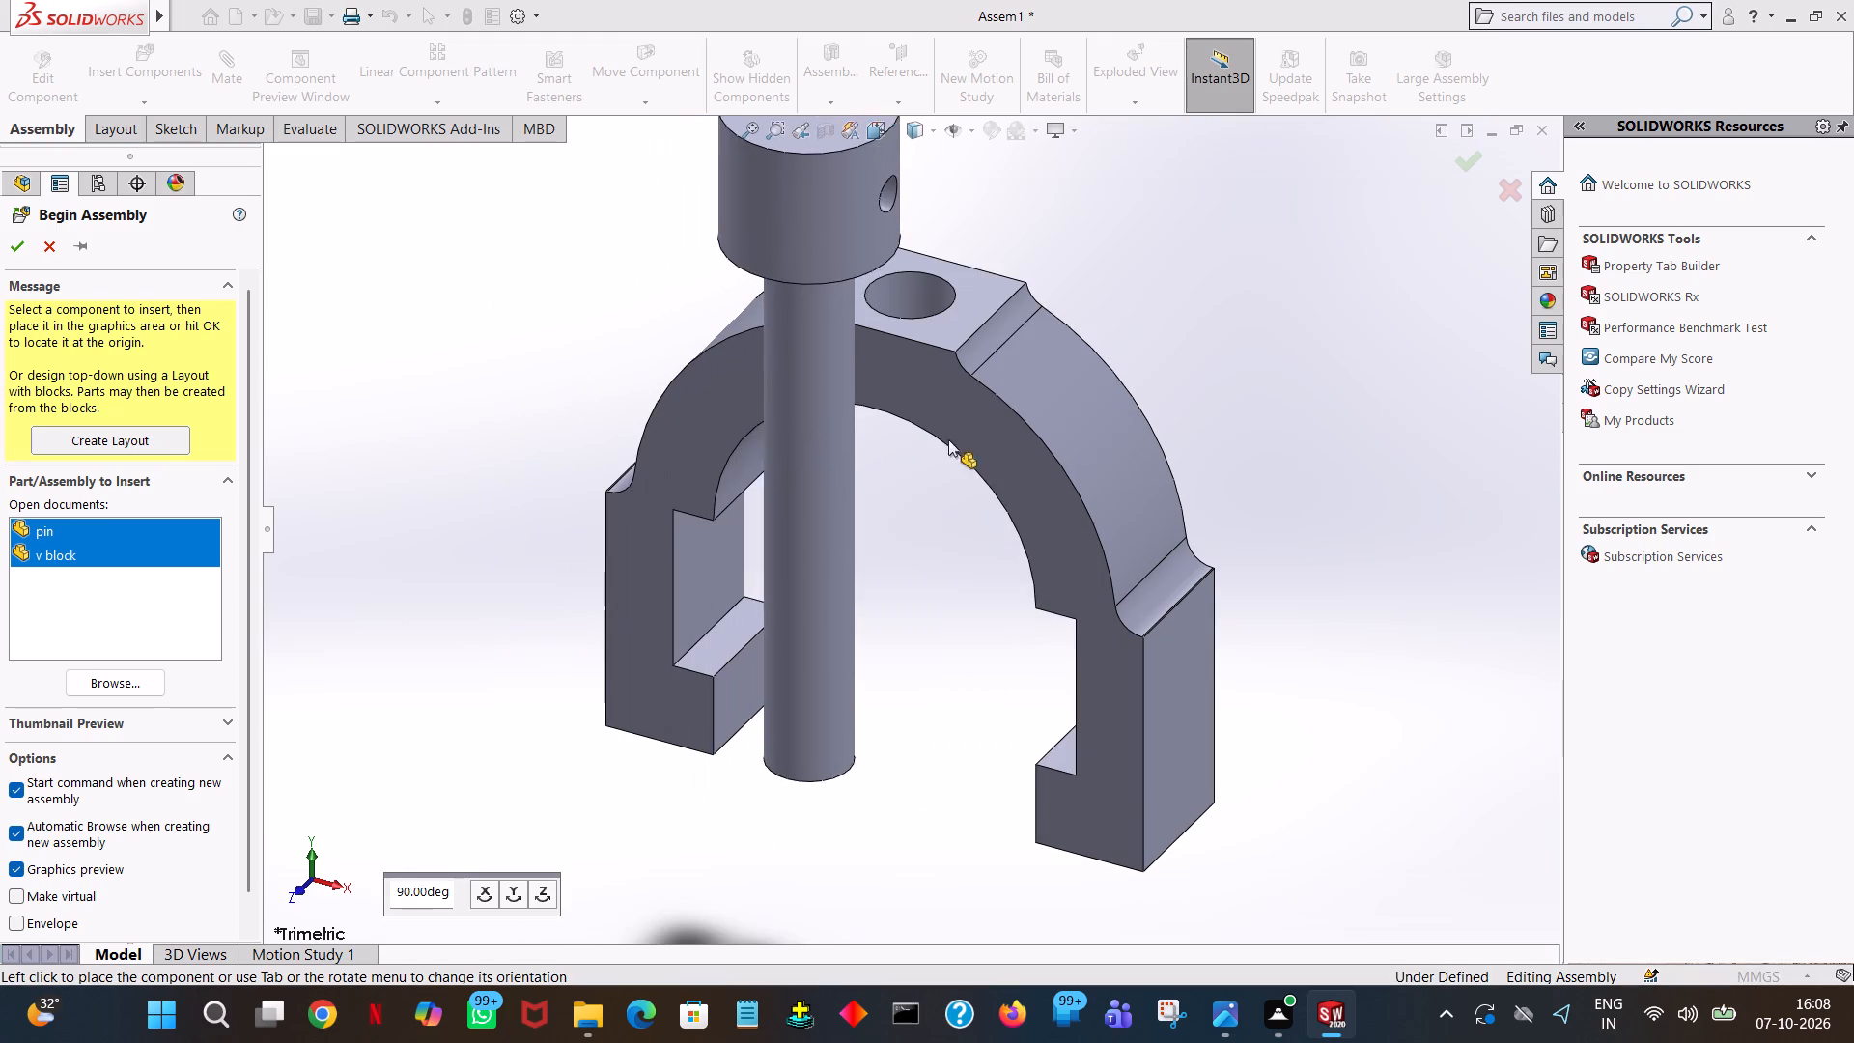
pyautogui.click(1292, 464)
pyautogui.click(987, 571)
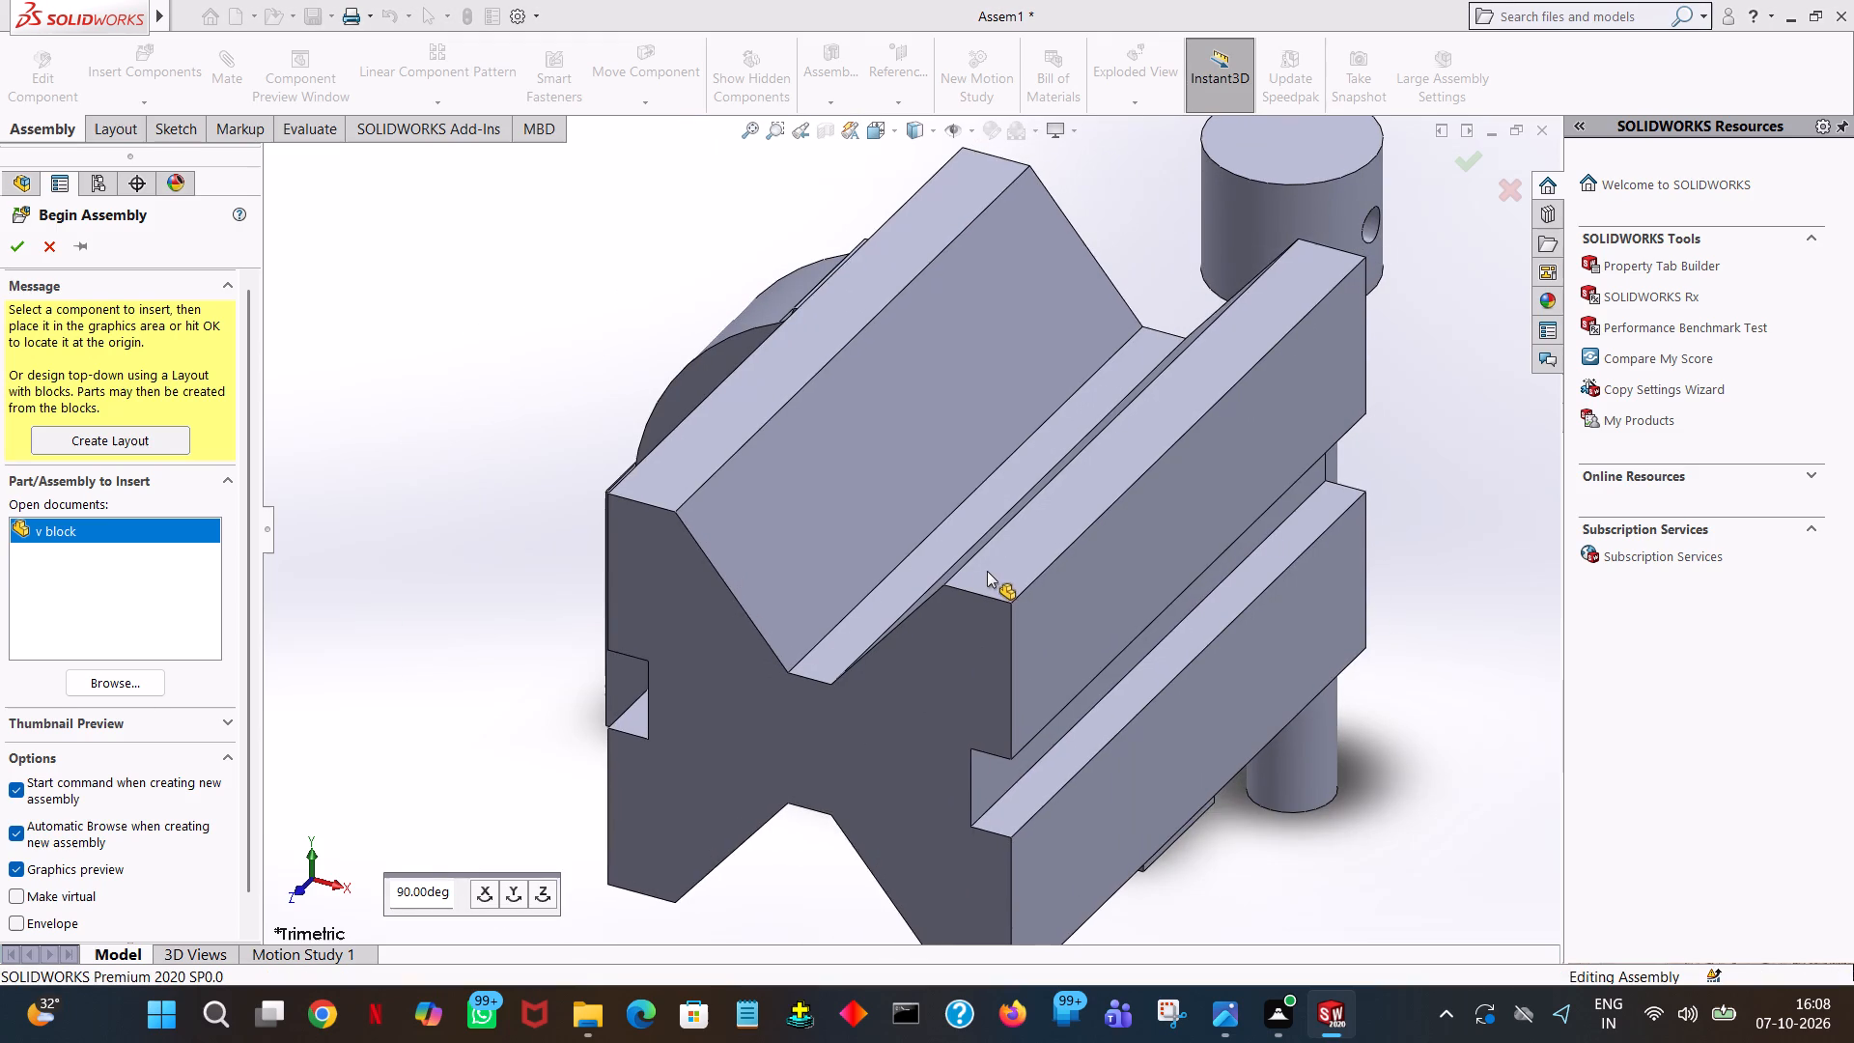
# Move the V-block away from the clamp and pin so the three parts stand apart.
pyautogui.keyDown('ctrl'); pyautogui.scroll(-5, 1337, 658); pyautogui.keyUp('ctrl')
pyautogui.keyDown('ctrl'); pyautogui.scroll(7, 1337, 658); pyautogui.keyUp('ctrl')
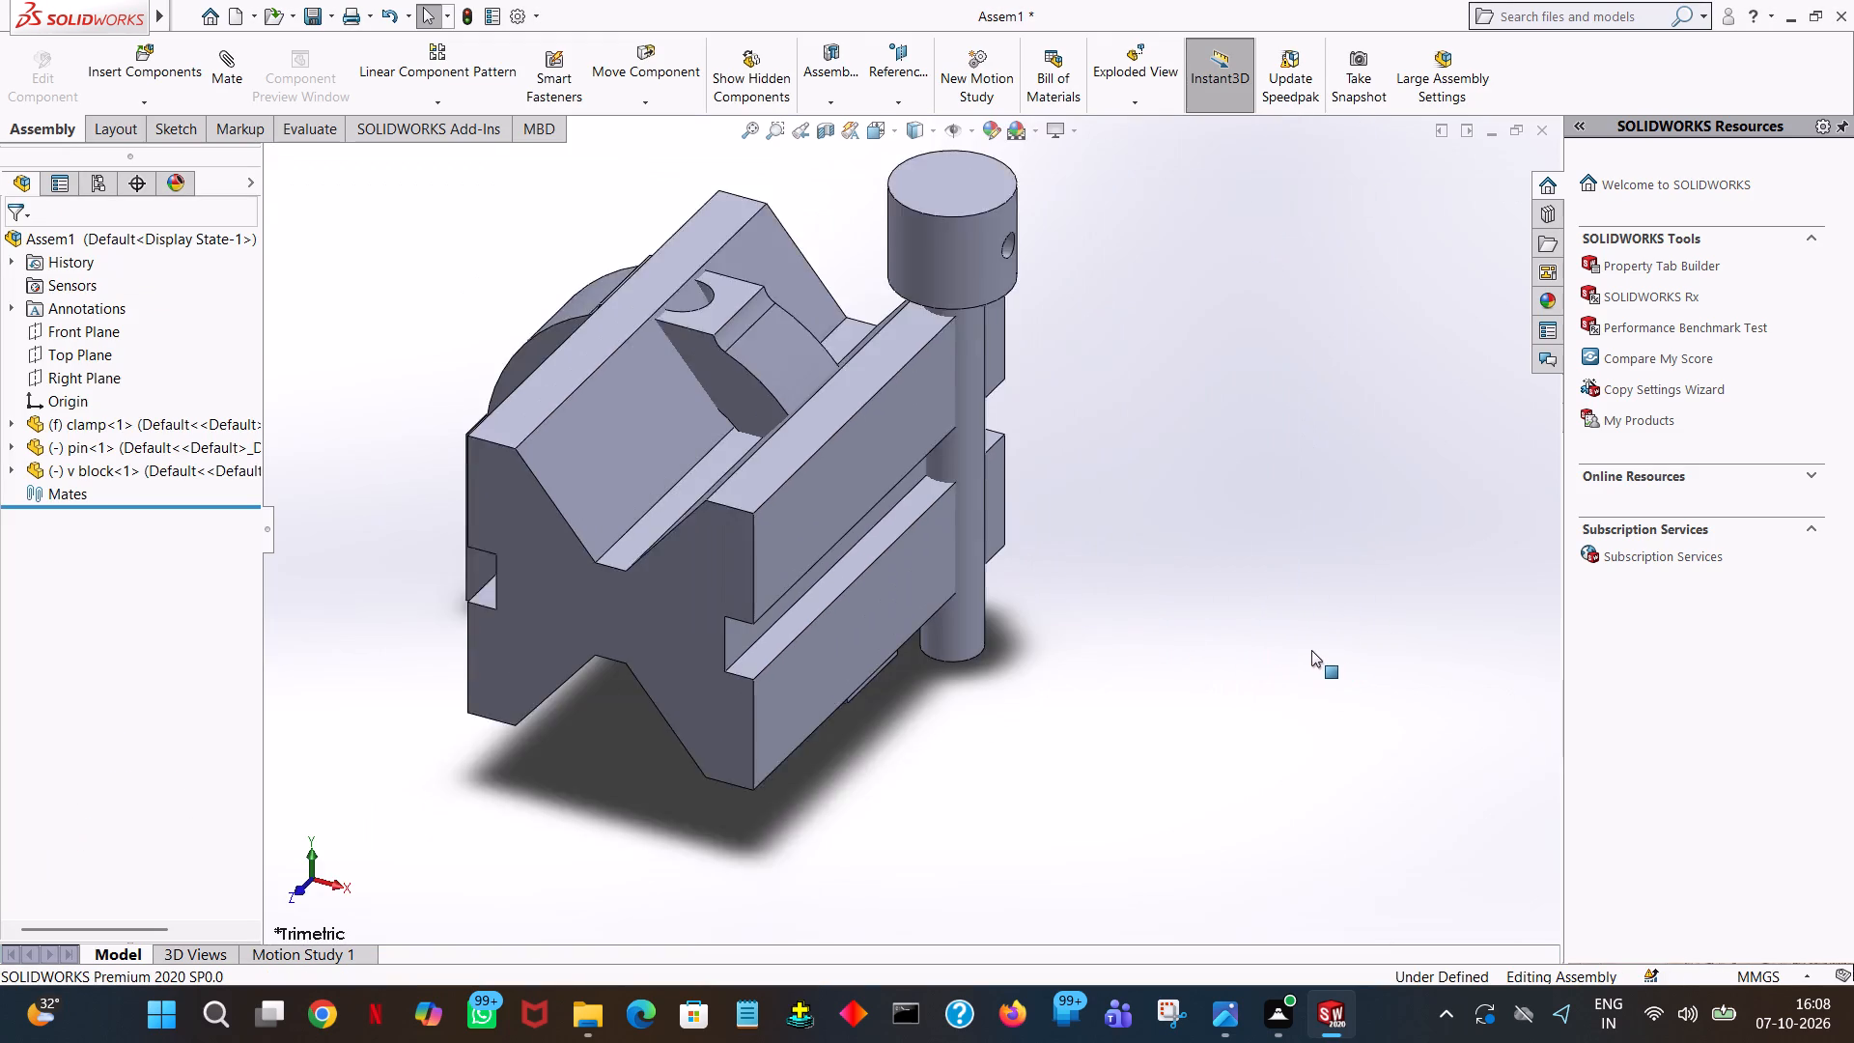
pyautogui.keyDown('ctrl'); pyautogui.scroll(1, 1311, 650); pyautogui.keyUp('ctrl')
pyautogui.moveTo(1110, 578); pyautogui.dragTo(1160, 552, button='middle')
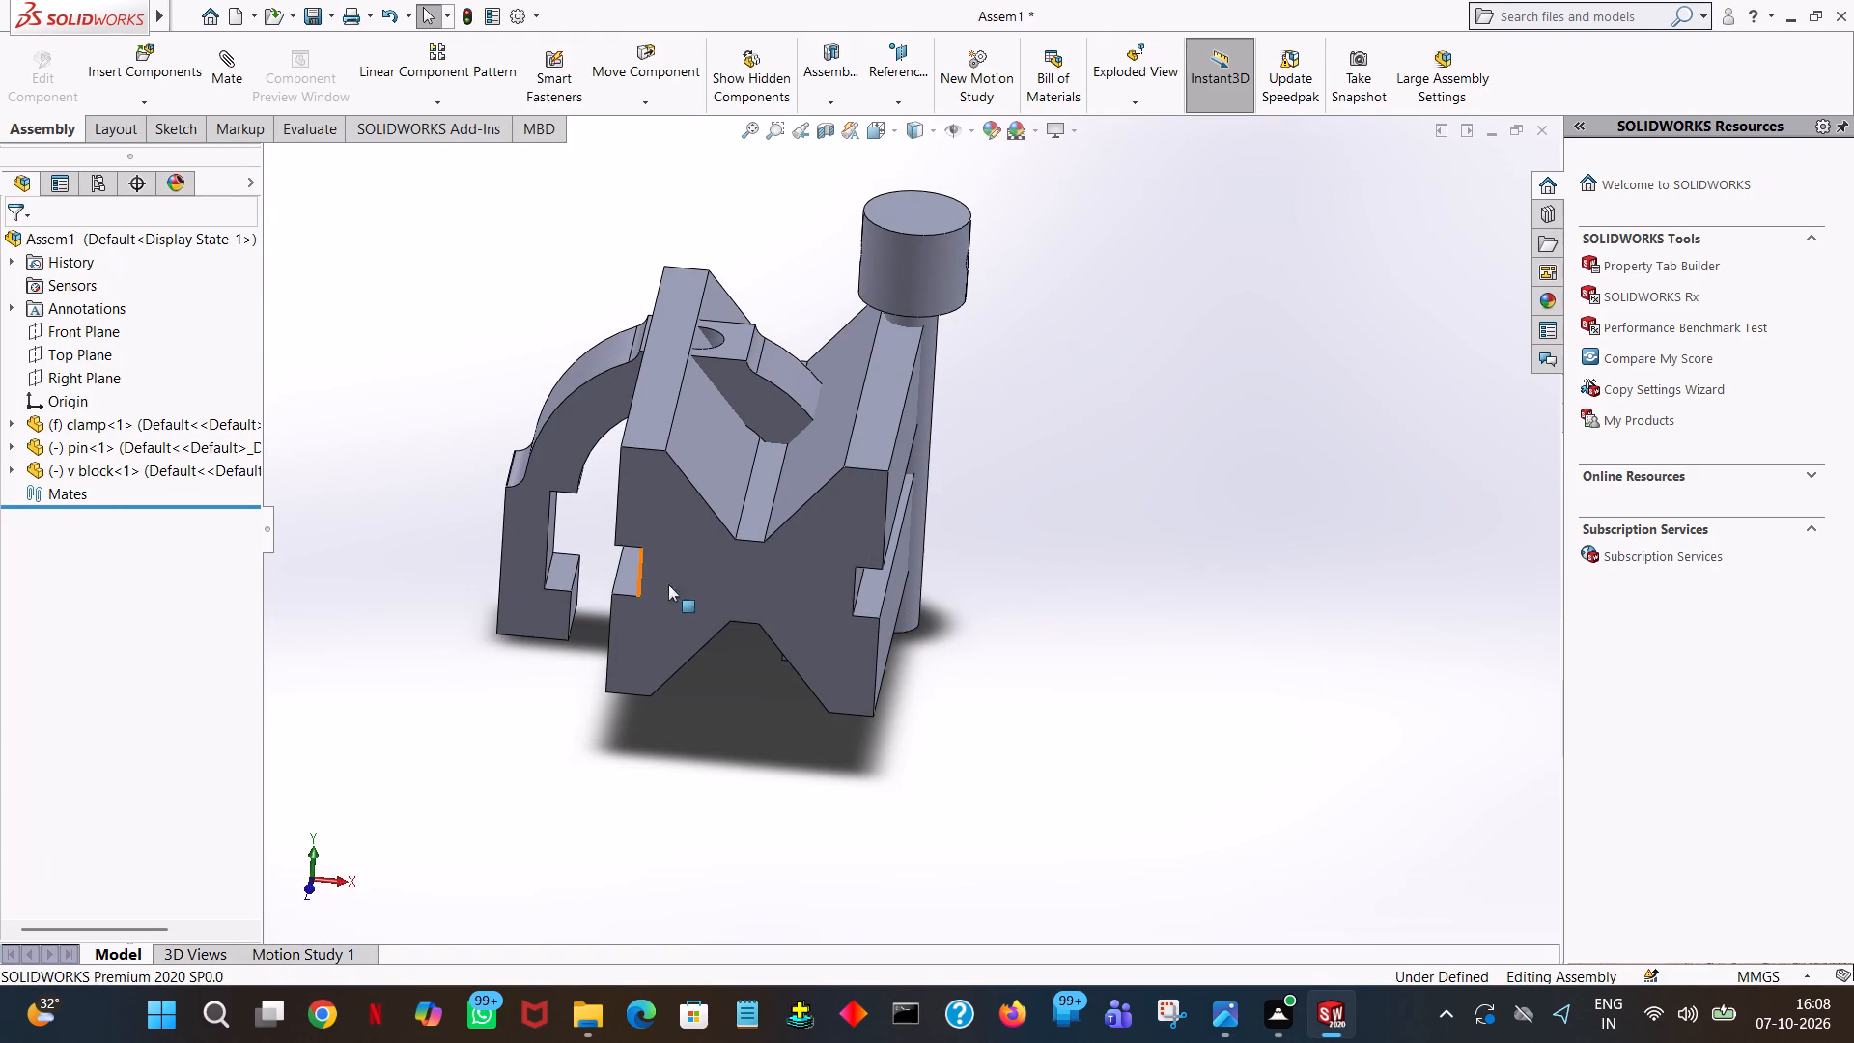
pyautogui.moveTo(804, 587); pyautogui.dragTo(1232, 654)
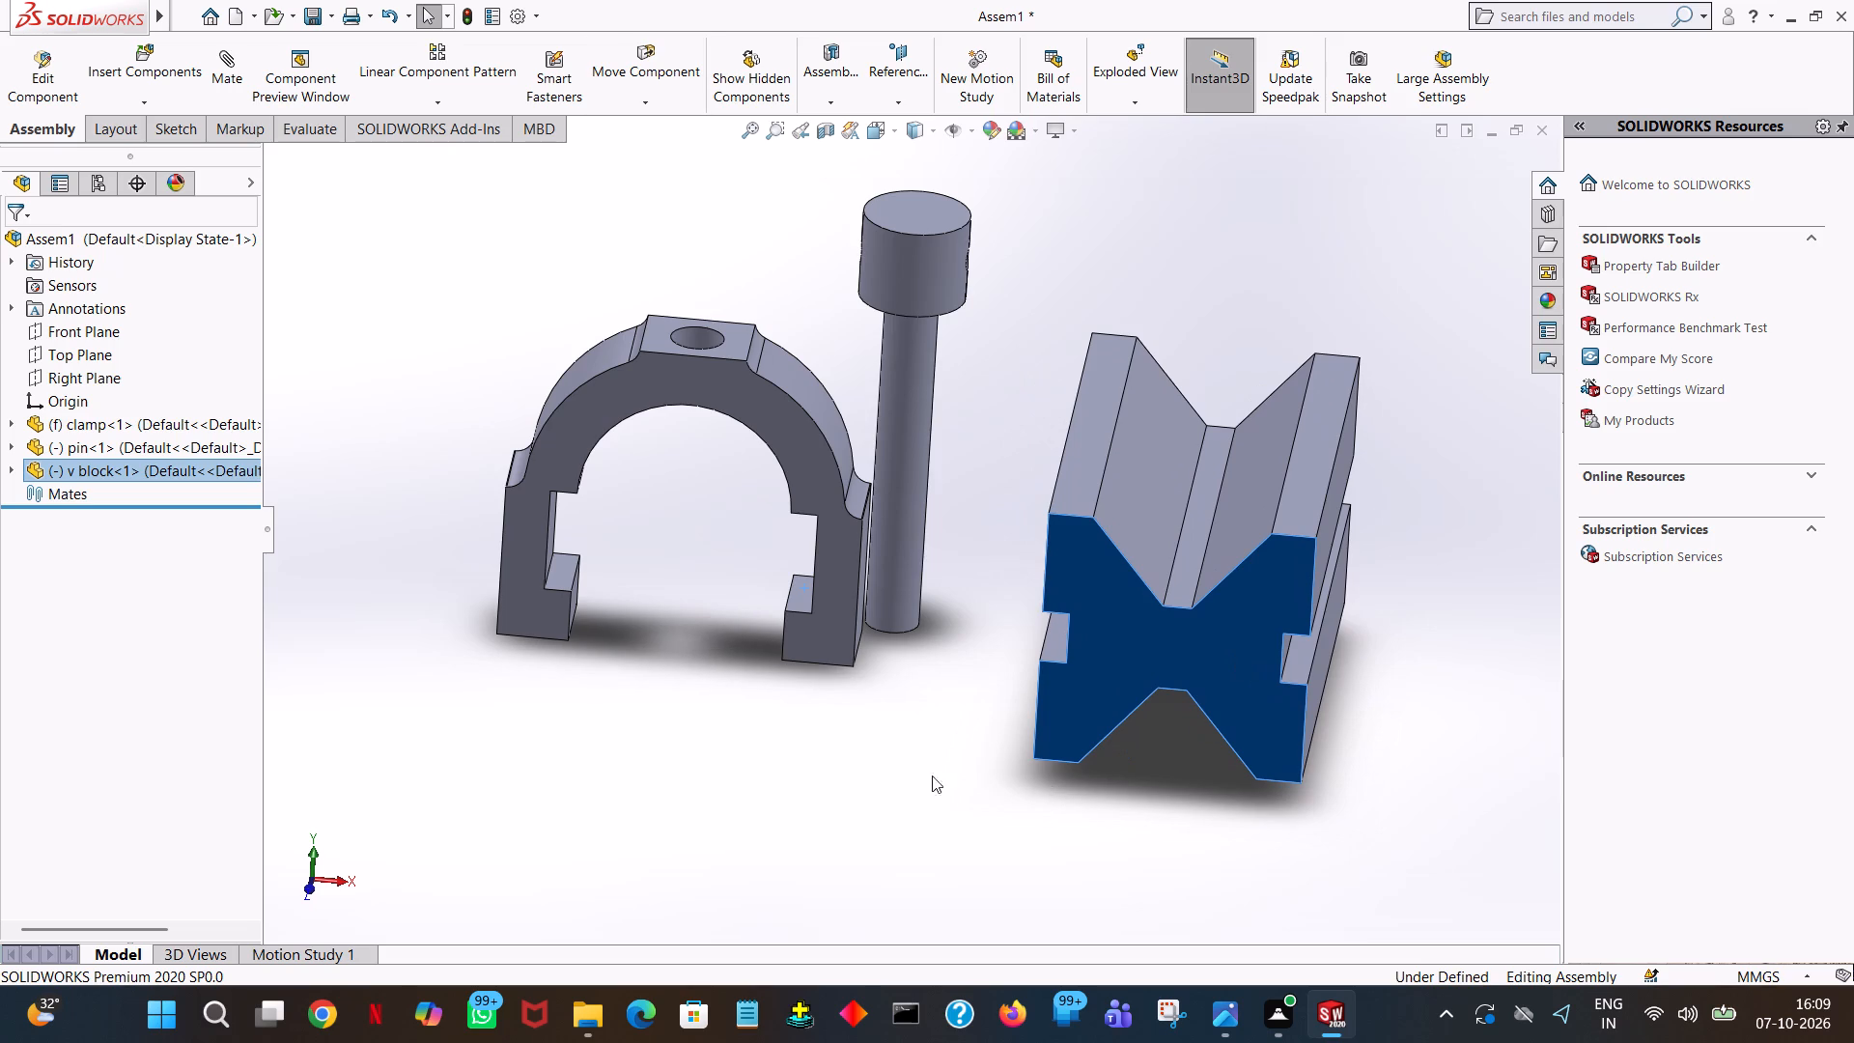
pyautogui.click(894, 762)
# Float the fixed clamp so that it can move freely in the assembly.
pyautogui.moveTo(780, 408); pyautogui.dragTo(708, 453)
pyautogui.click(715, 409)
pyautogui.rightClick(715, 409)
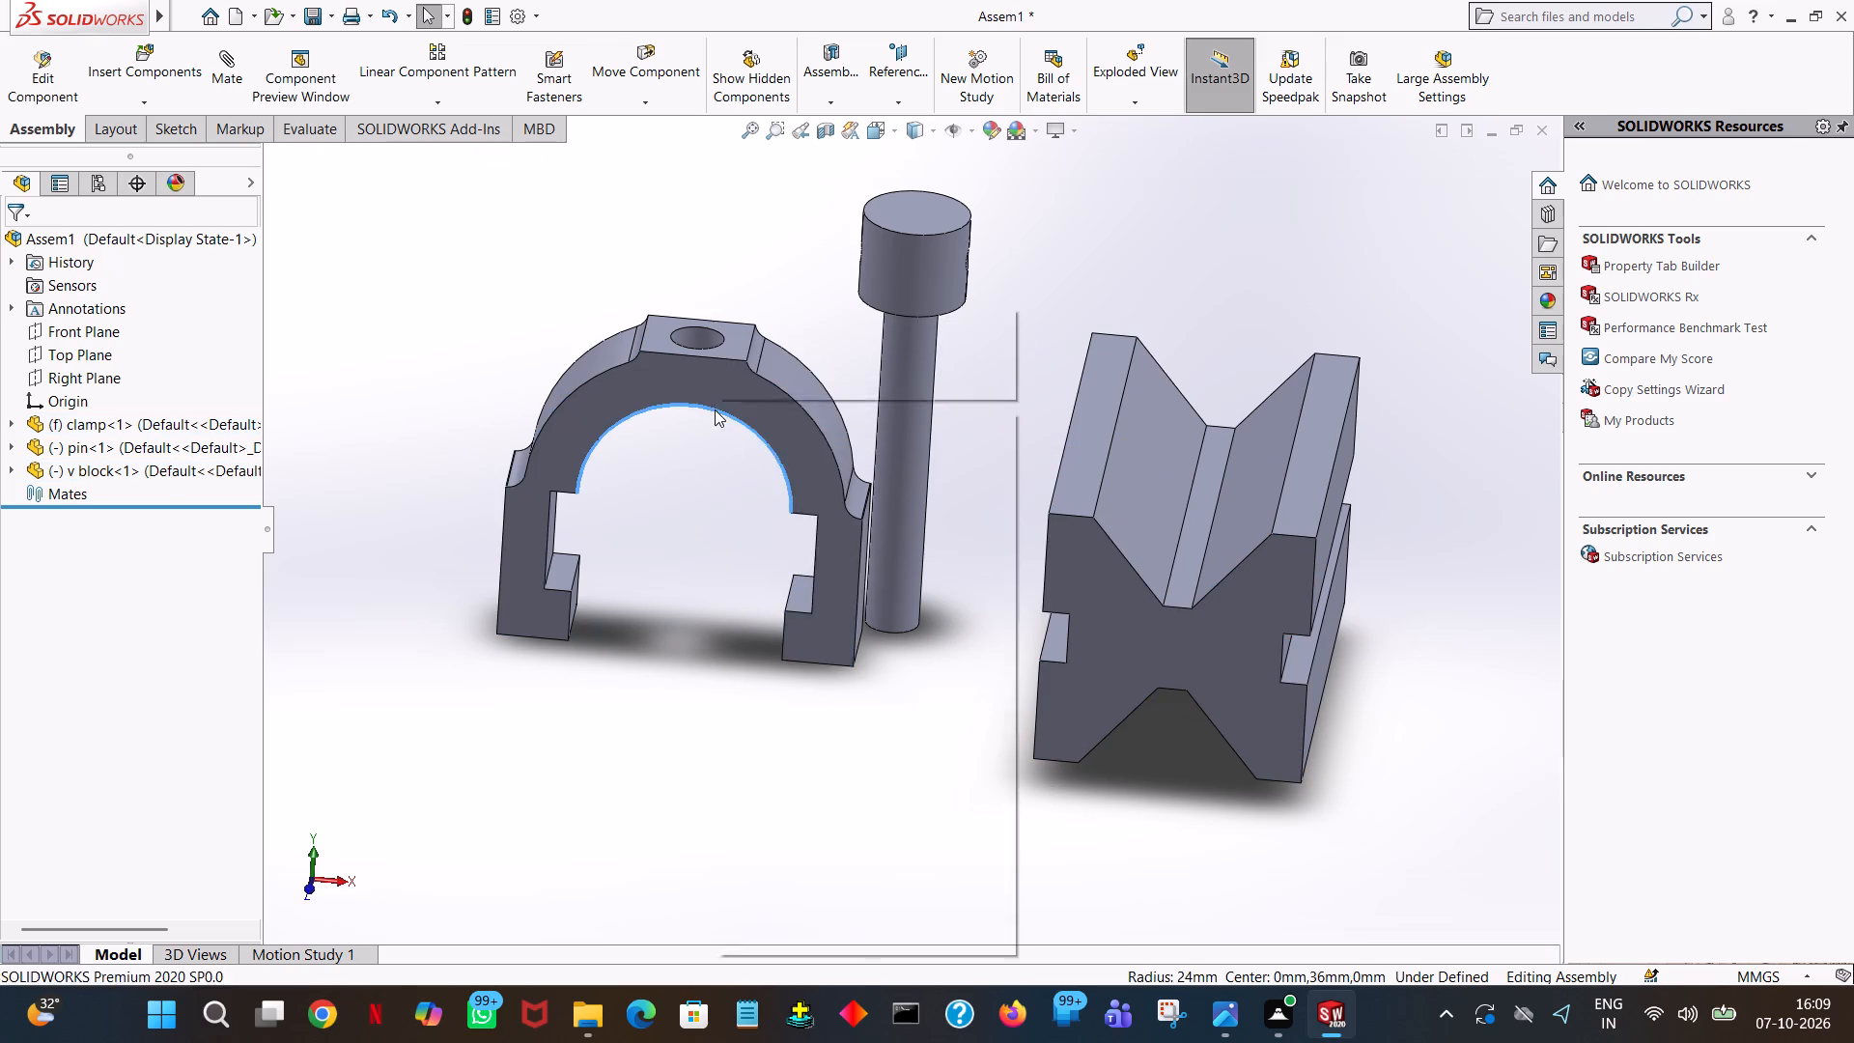
pyautogui.click(796, 640)
# Move the clamp a short way clear of the pin.
pyautogui.moveTo(833, 474); pyautogui.dragTo(787, 481)
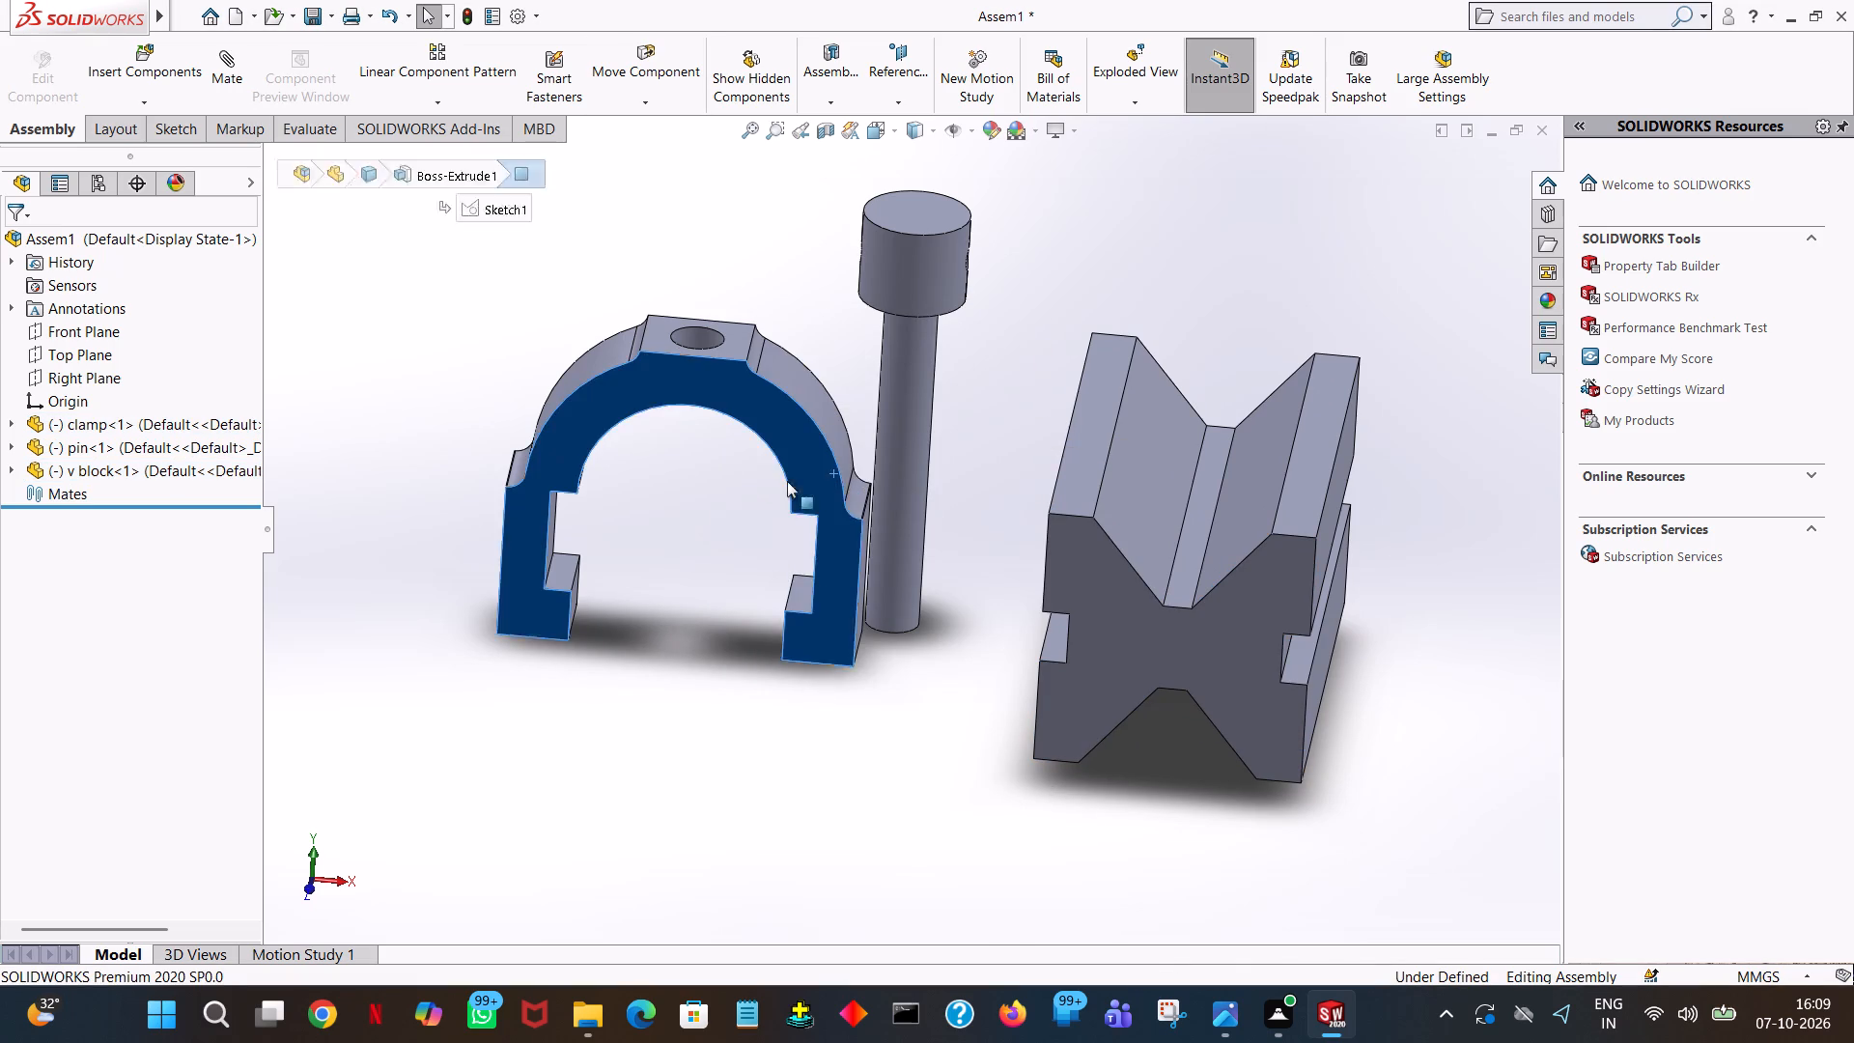
pyautogui.moveTo(787, 481); pyautogui.dragTo(764, 441)
pyautogui.click(823, 641)
# Fix the V-block in place as the assembly's grounded component.
pyautogui.click(1126, 663)
pyautogui.rightClick(1126, 663)
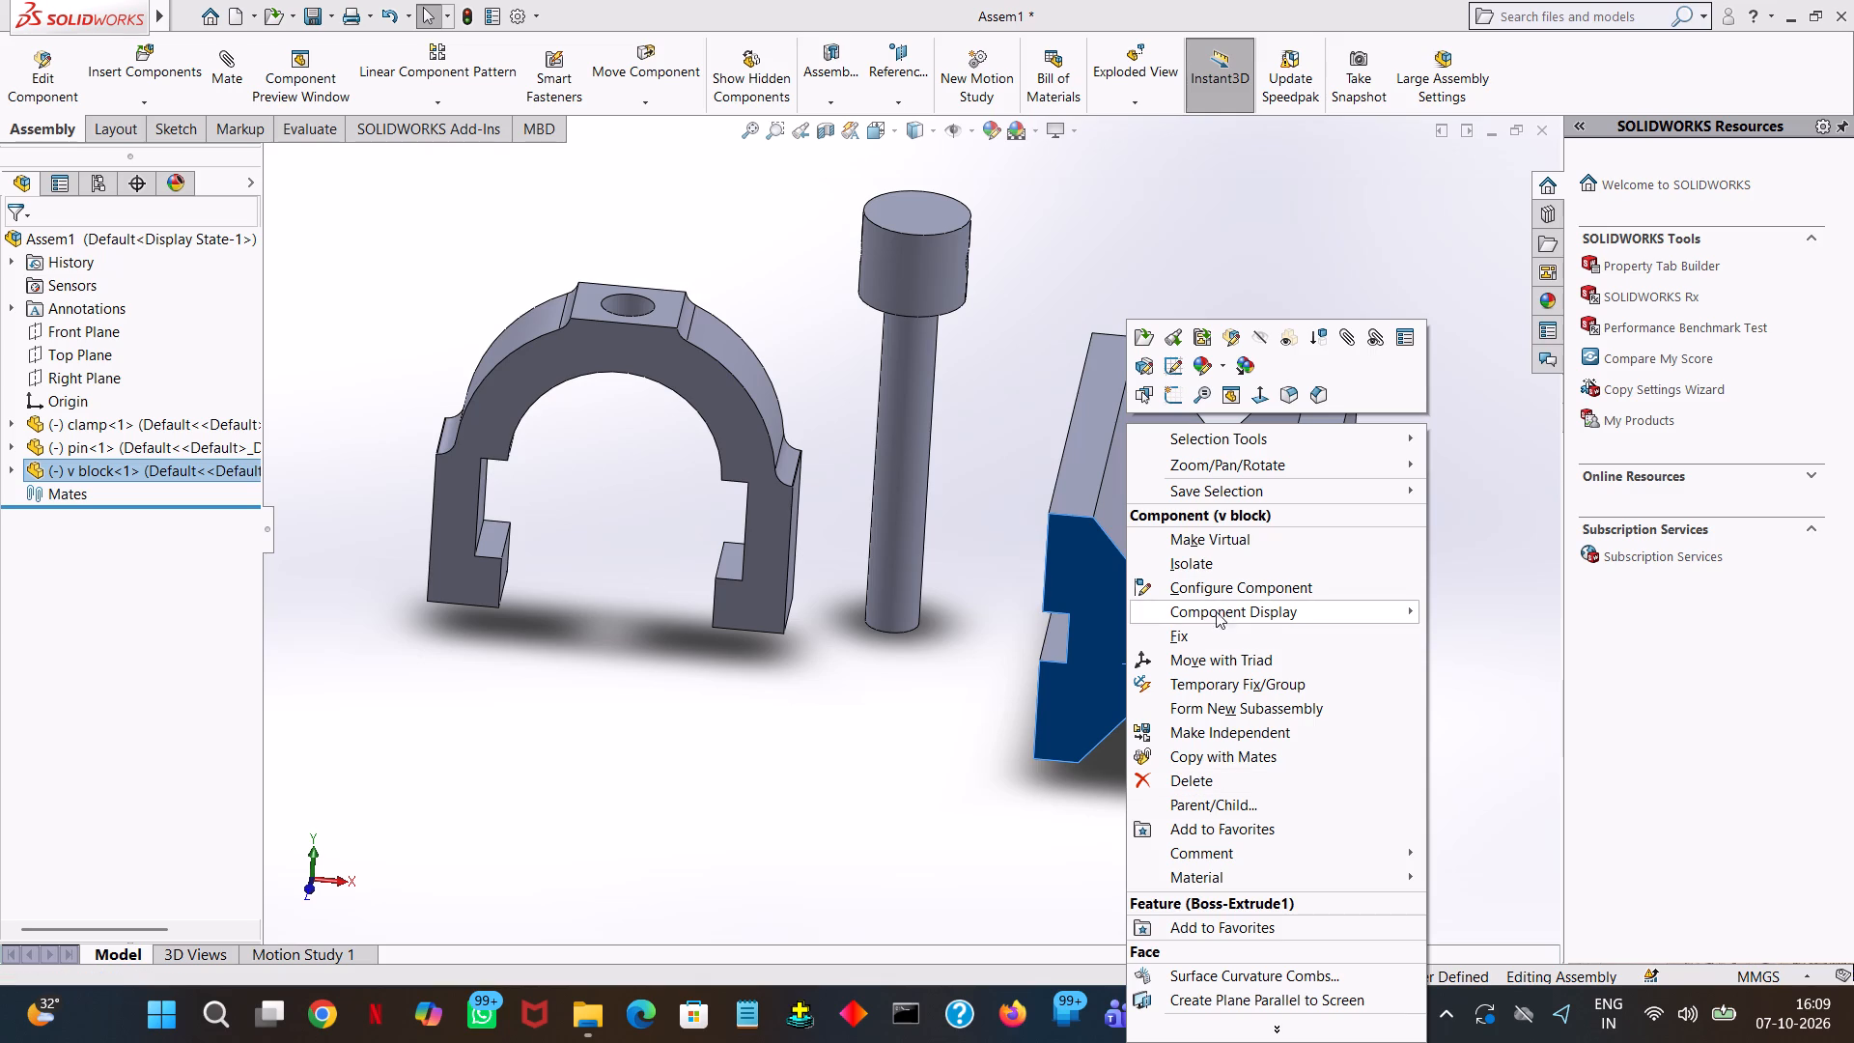
pyautogui.click(1208, 636)
# Add a Coincident mate between the inner face of the clamp's foot and the inner wall of the V-block's side slot.
pyautogui.moveTo(1450, 765); pyautogui.dragTo(1368, 730, button='middle')
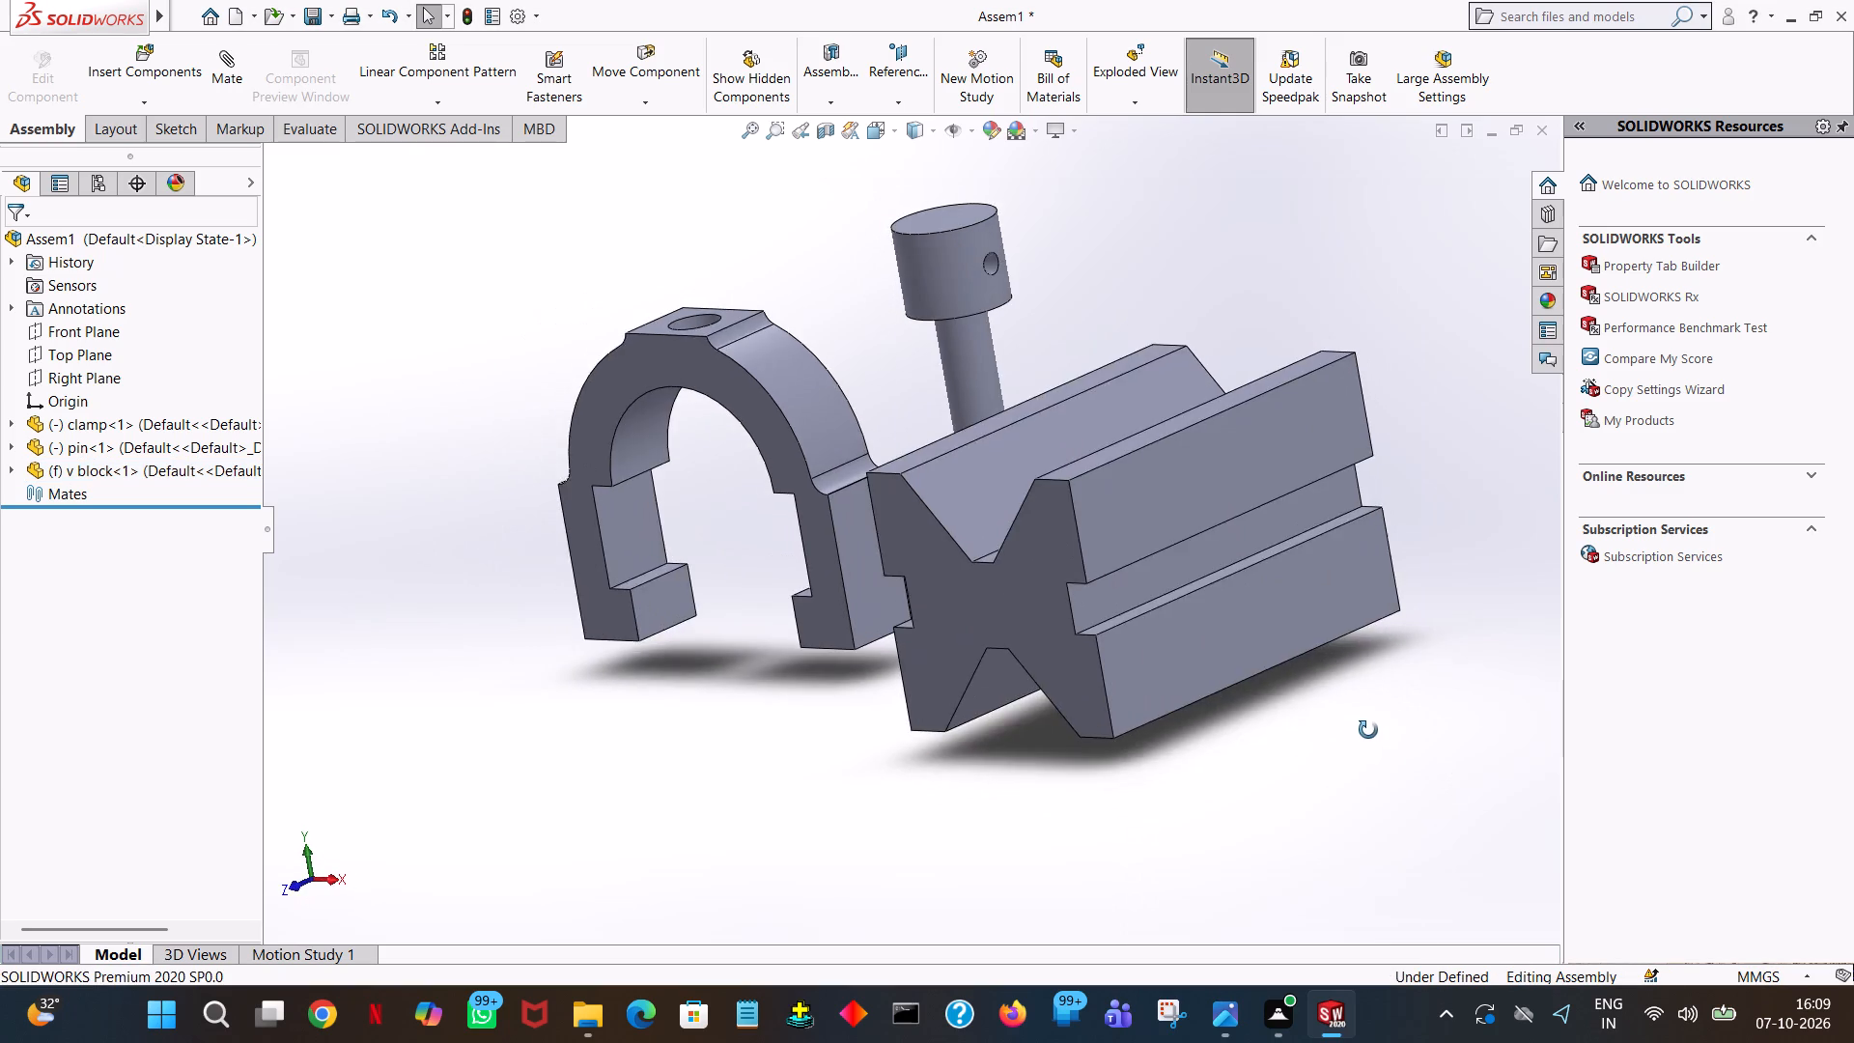
pyautogui.moveTo(1368, 730); pyautogui.dragTo(1393, 787, button='middle')
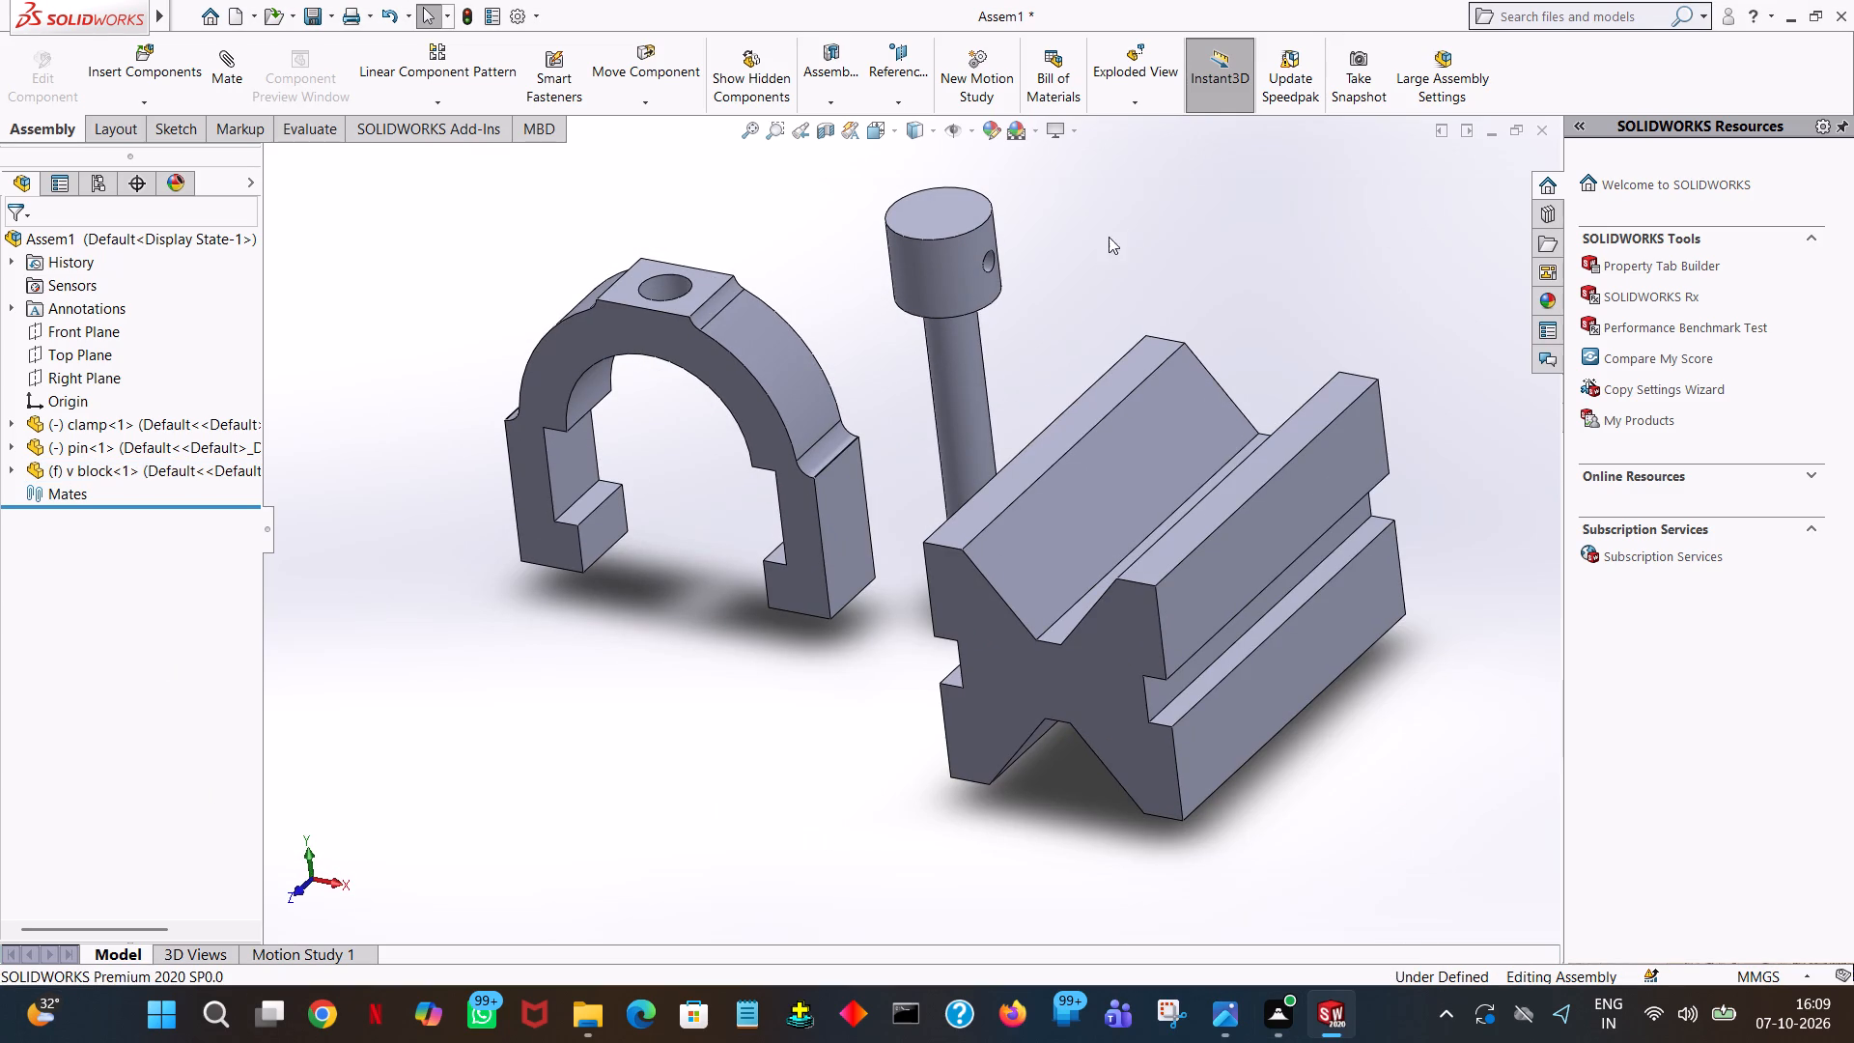
pyautogui.click(241, 72)
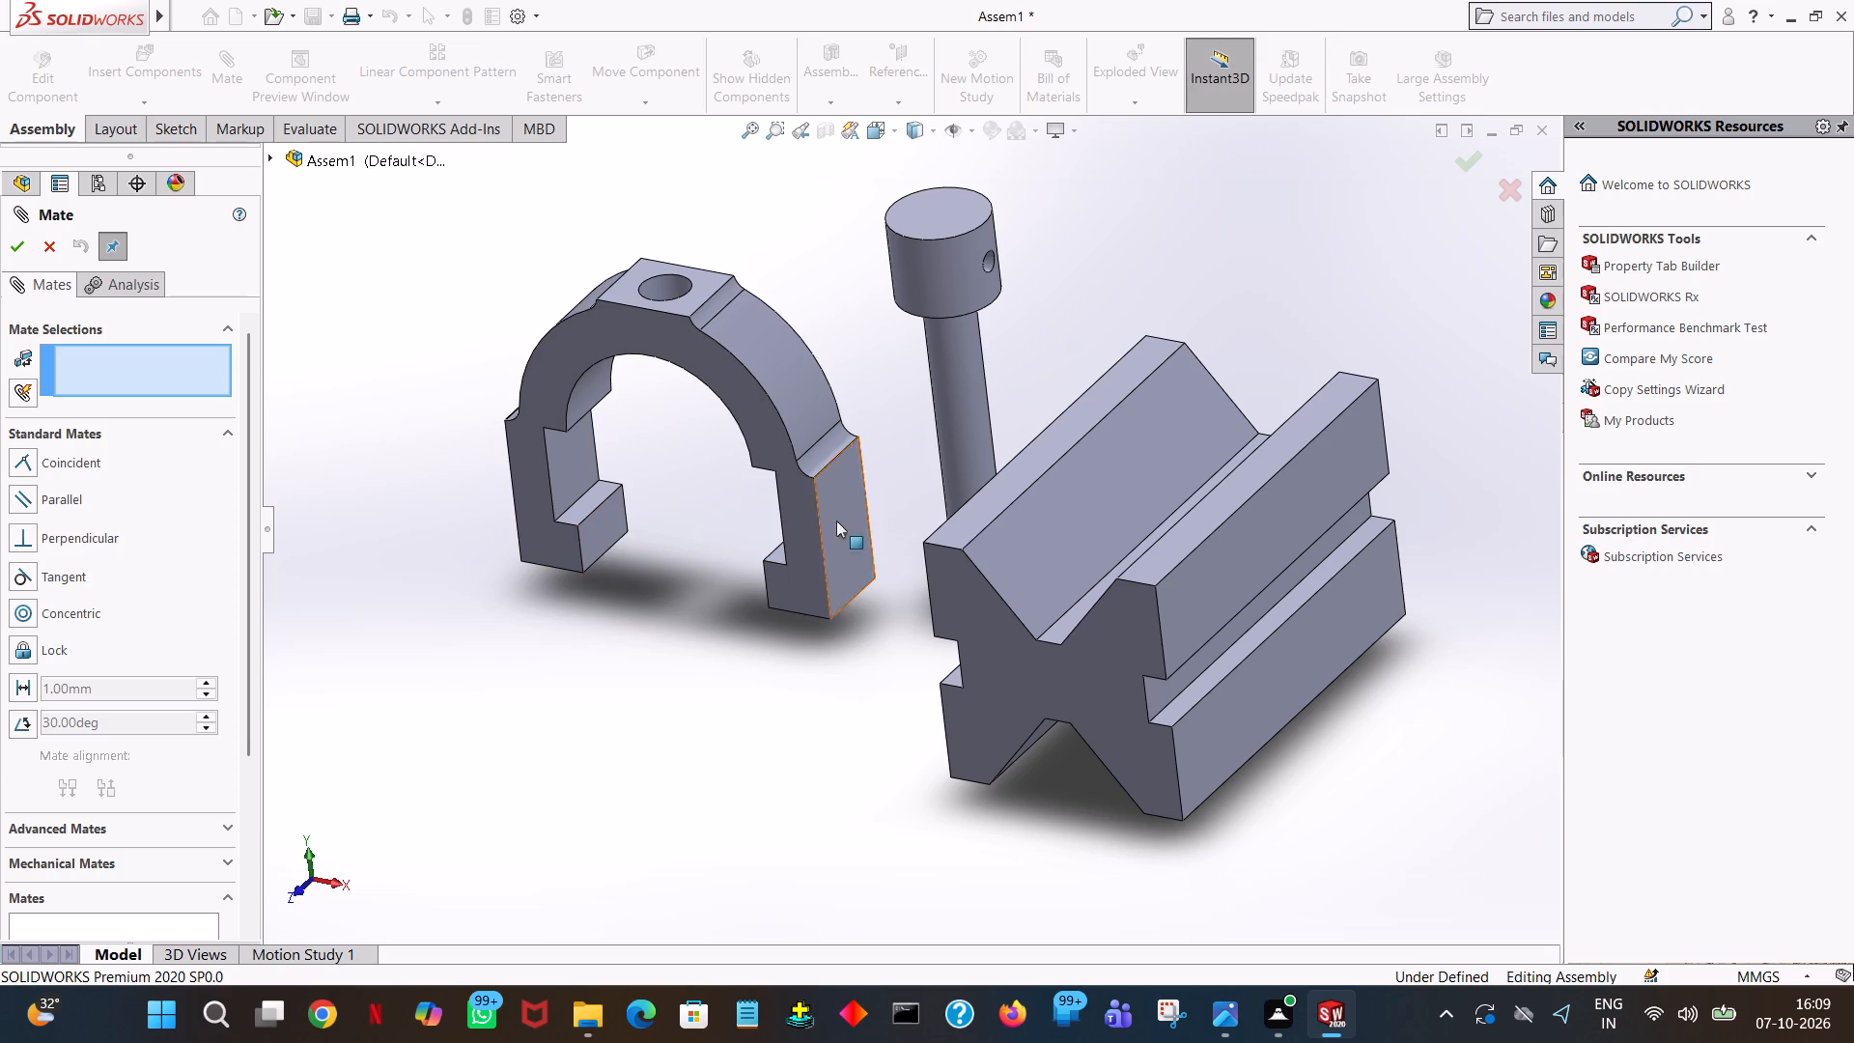
pyautogui.click(616, 531)
pyautogui.moveTo(765, 574); pyautogui.dragTo(910, 528, button='middle')
pyautogui.click(933, 525)
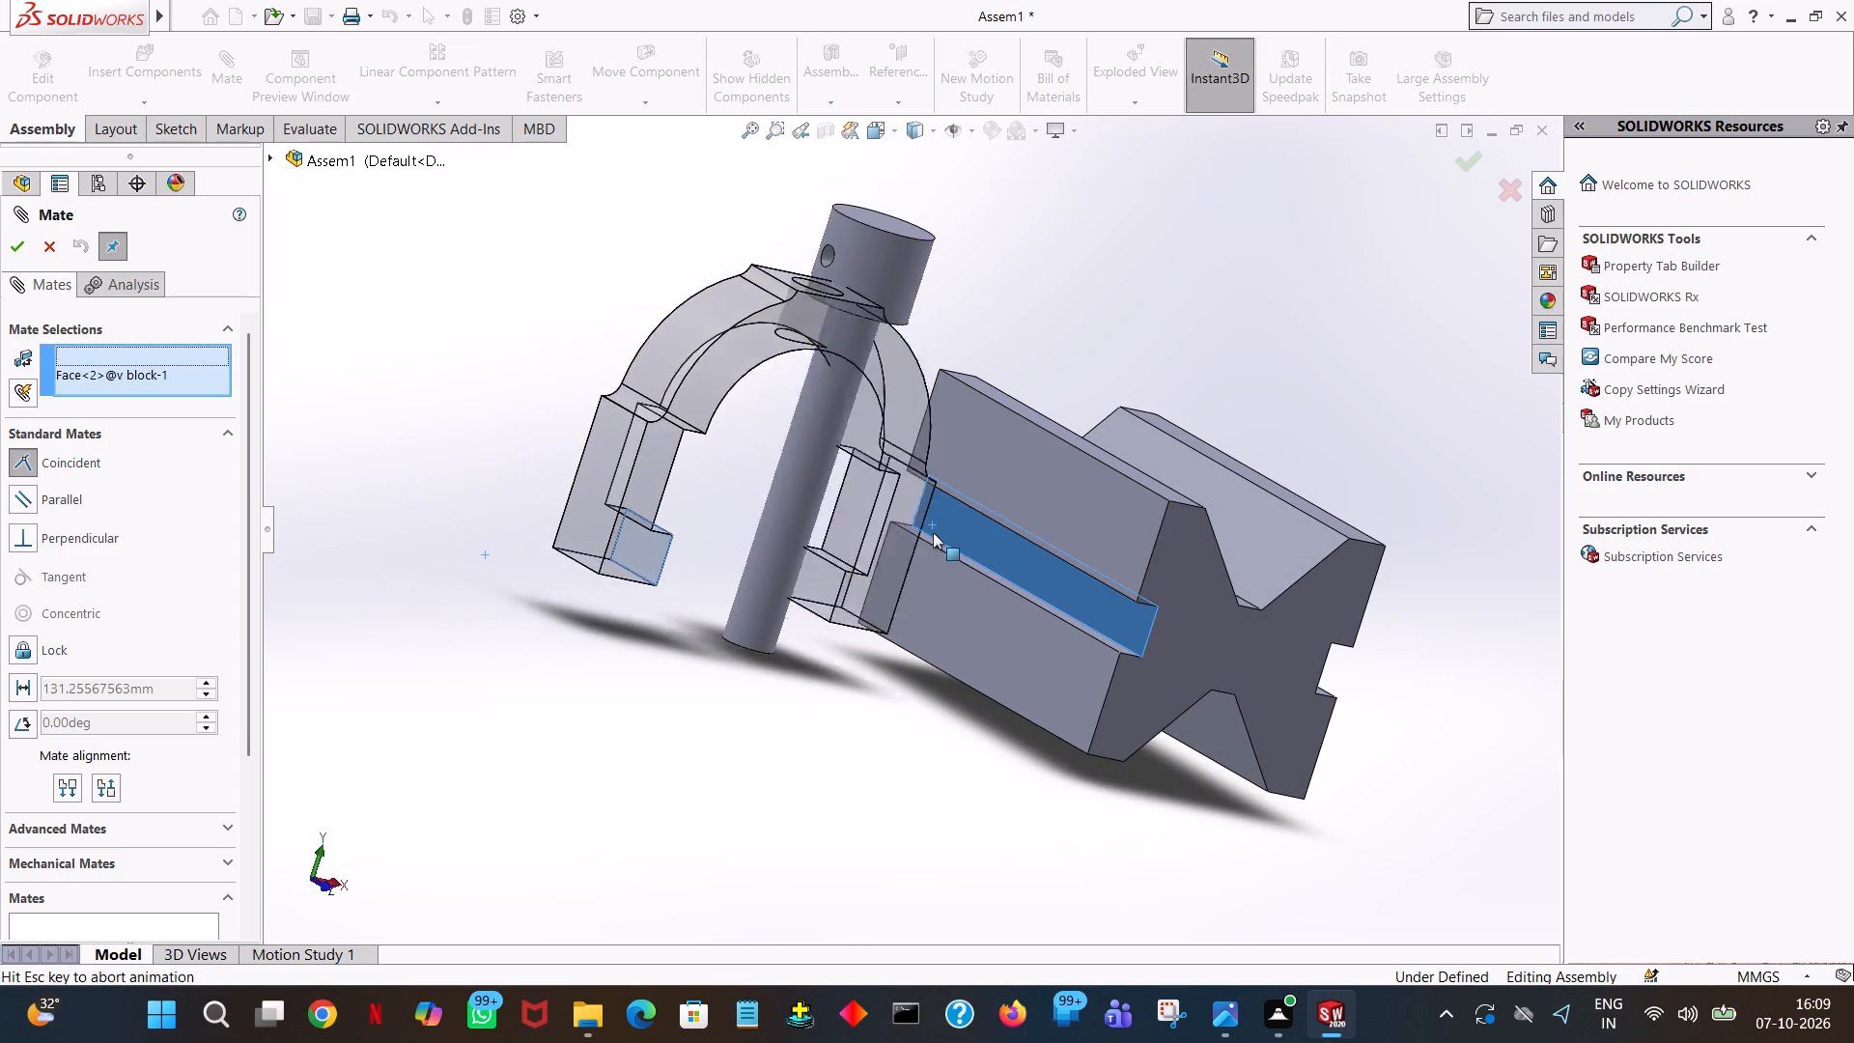
pyautogui.click(1138, 583)
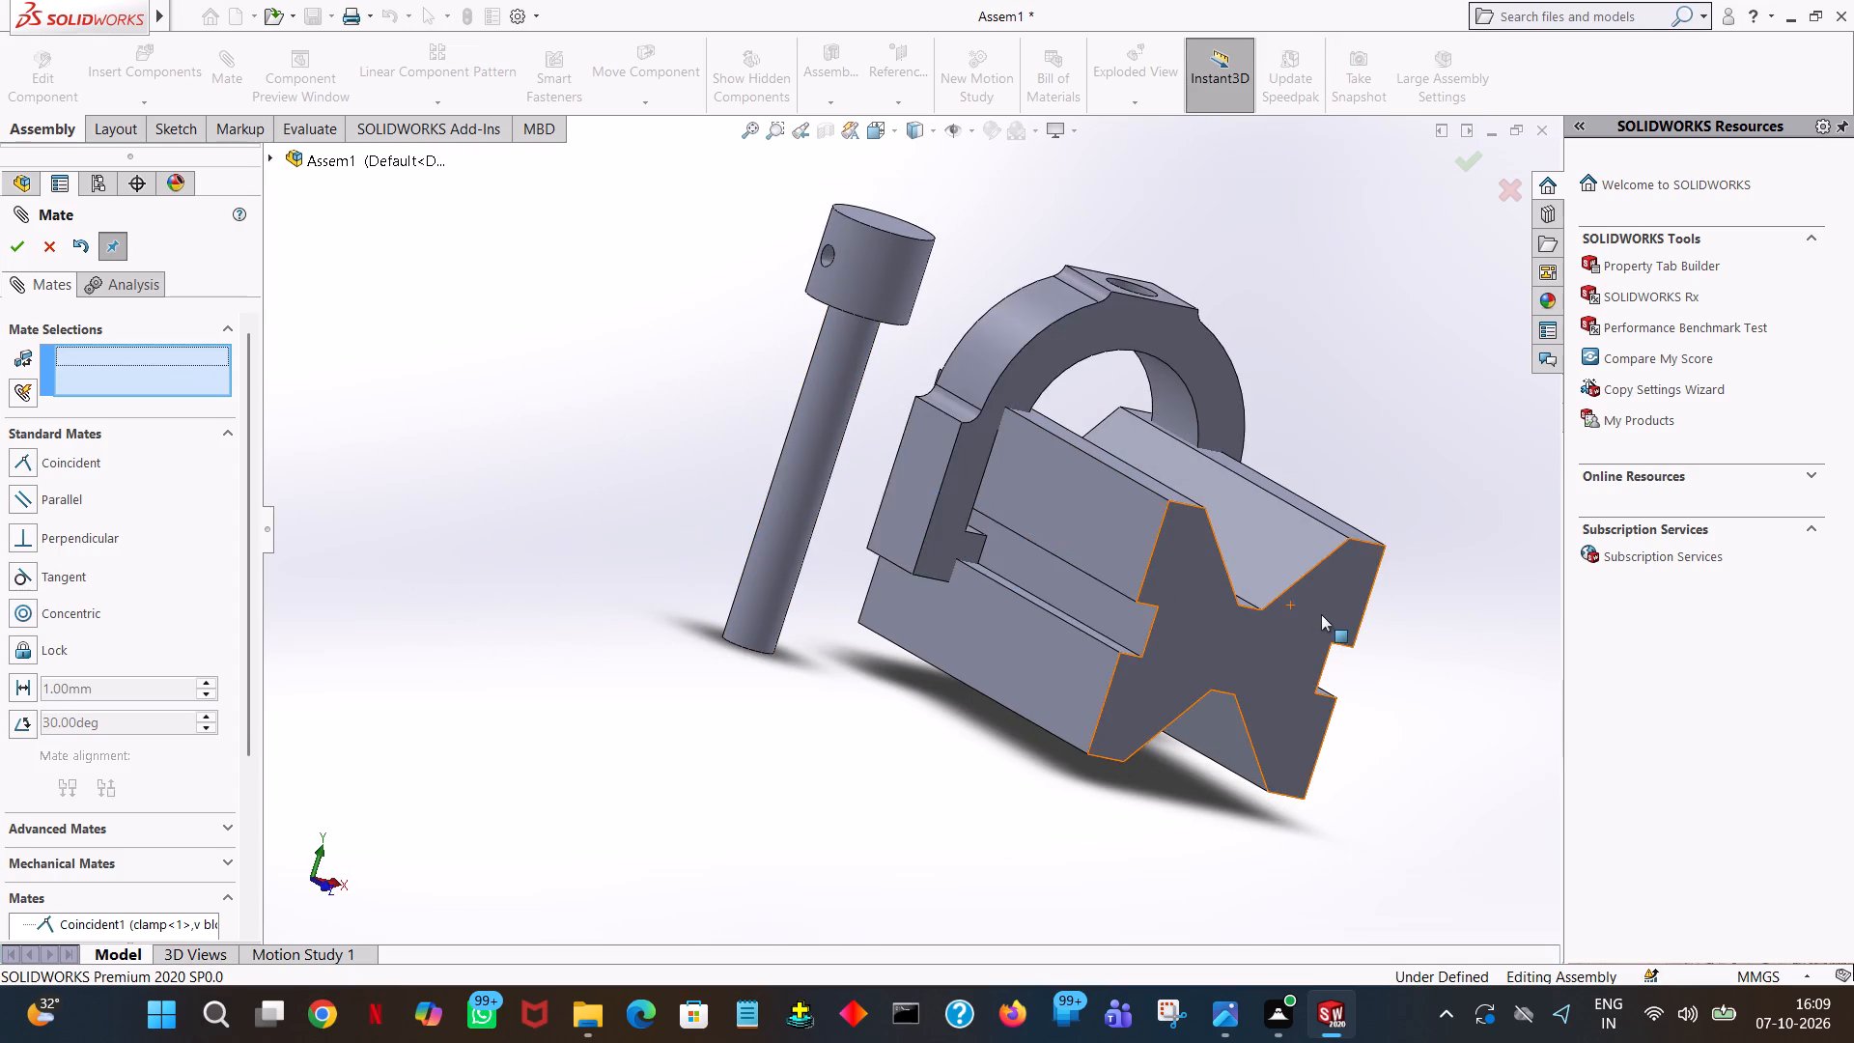
# Slide the clamp back and forth along the V-block and examine how its feet sit in the side slots.
pyautogui.moveTo(1321, 614); pyautogui.dragTo(1133, 594, button='middle')
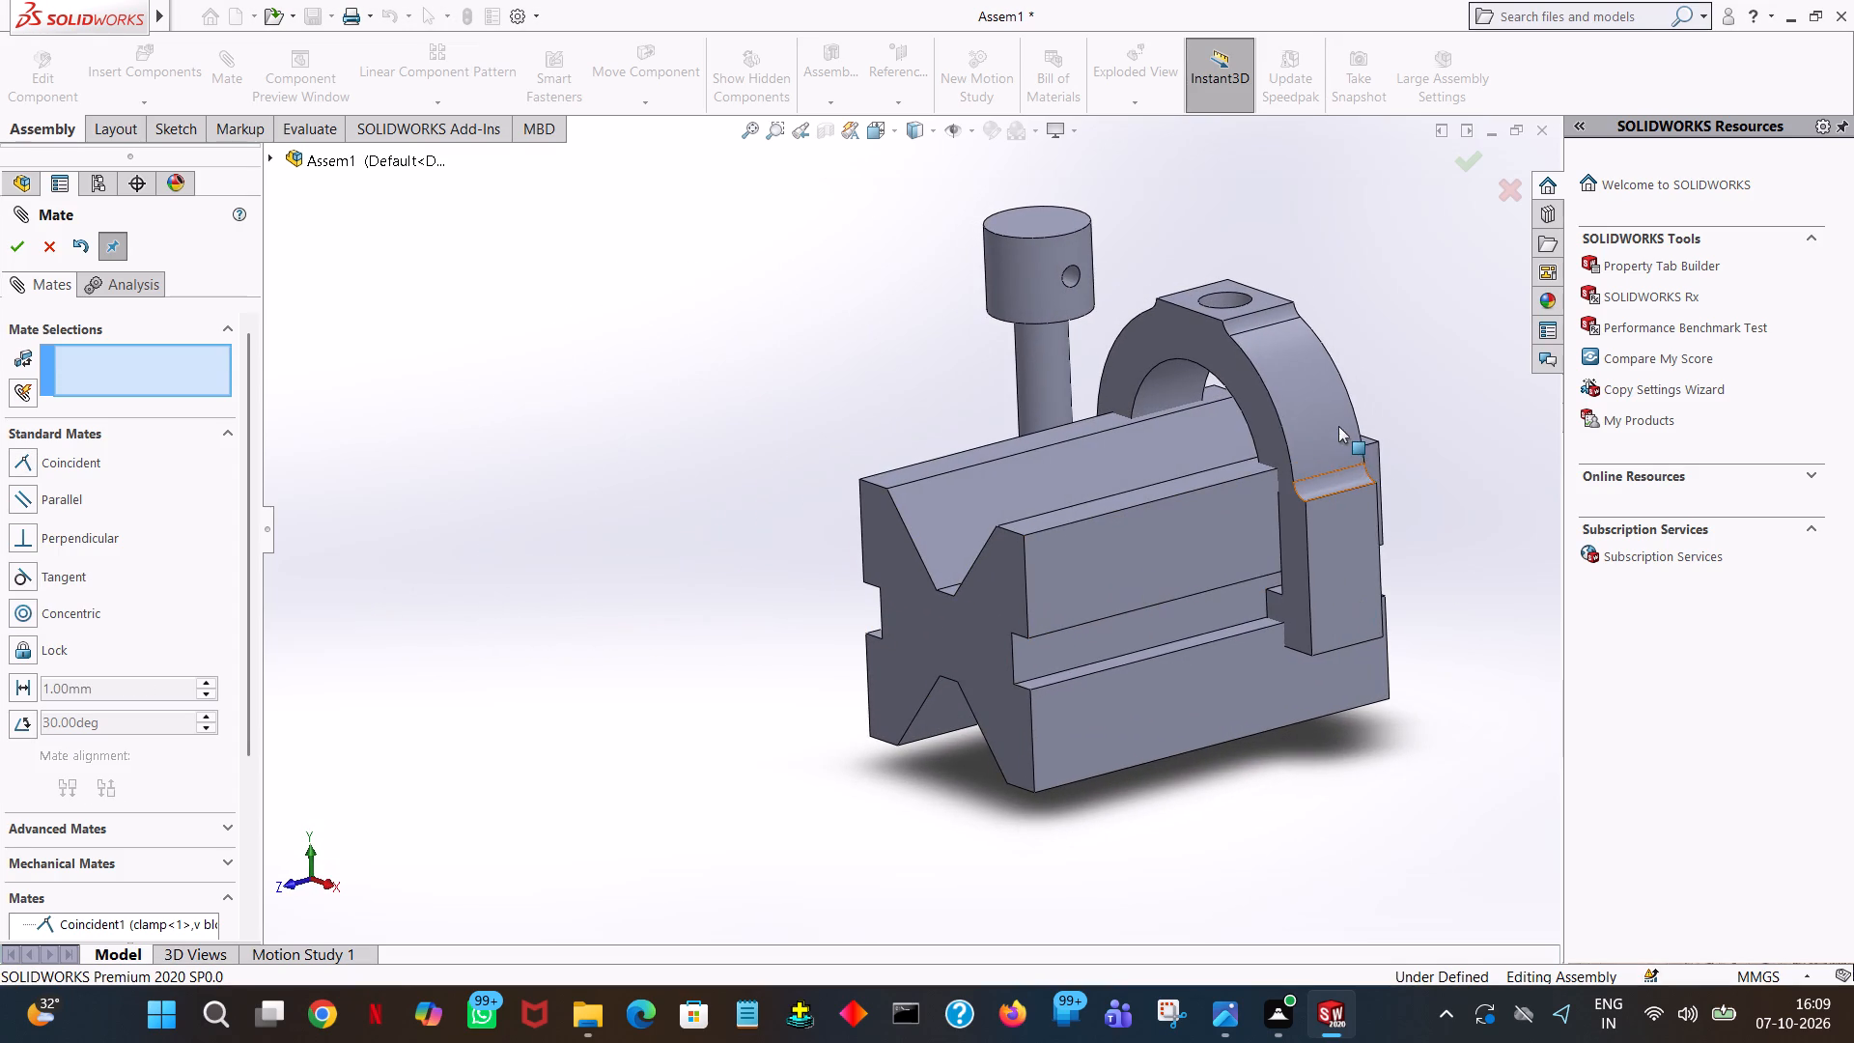
pyautogui.moveTo(1338, 426); pyautogui.dragTo(1082, 406)
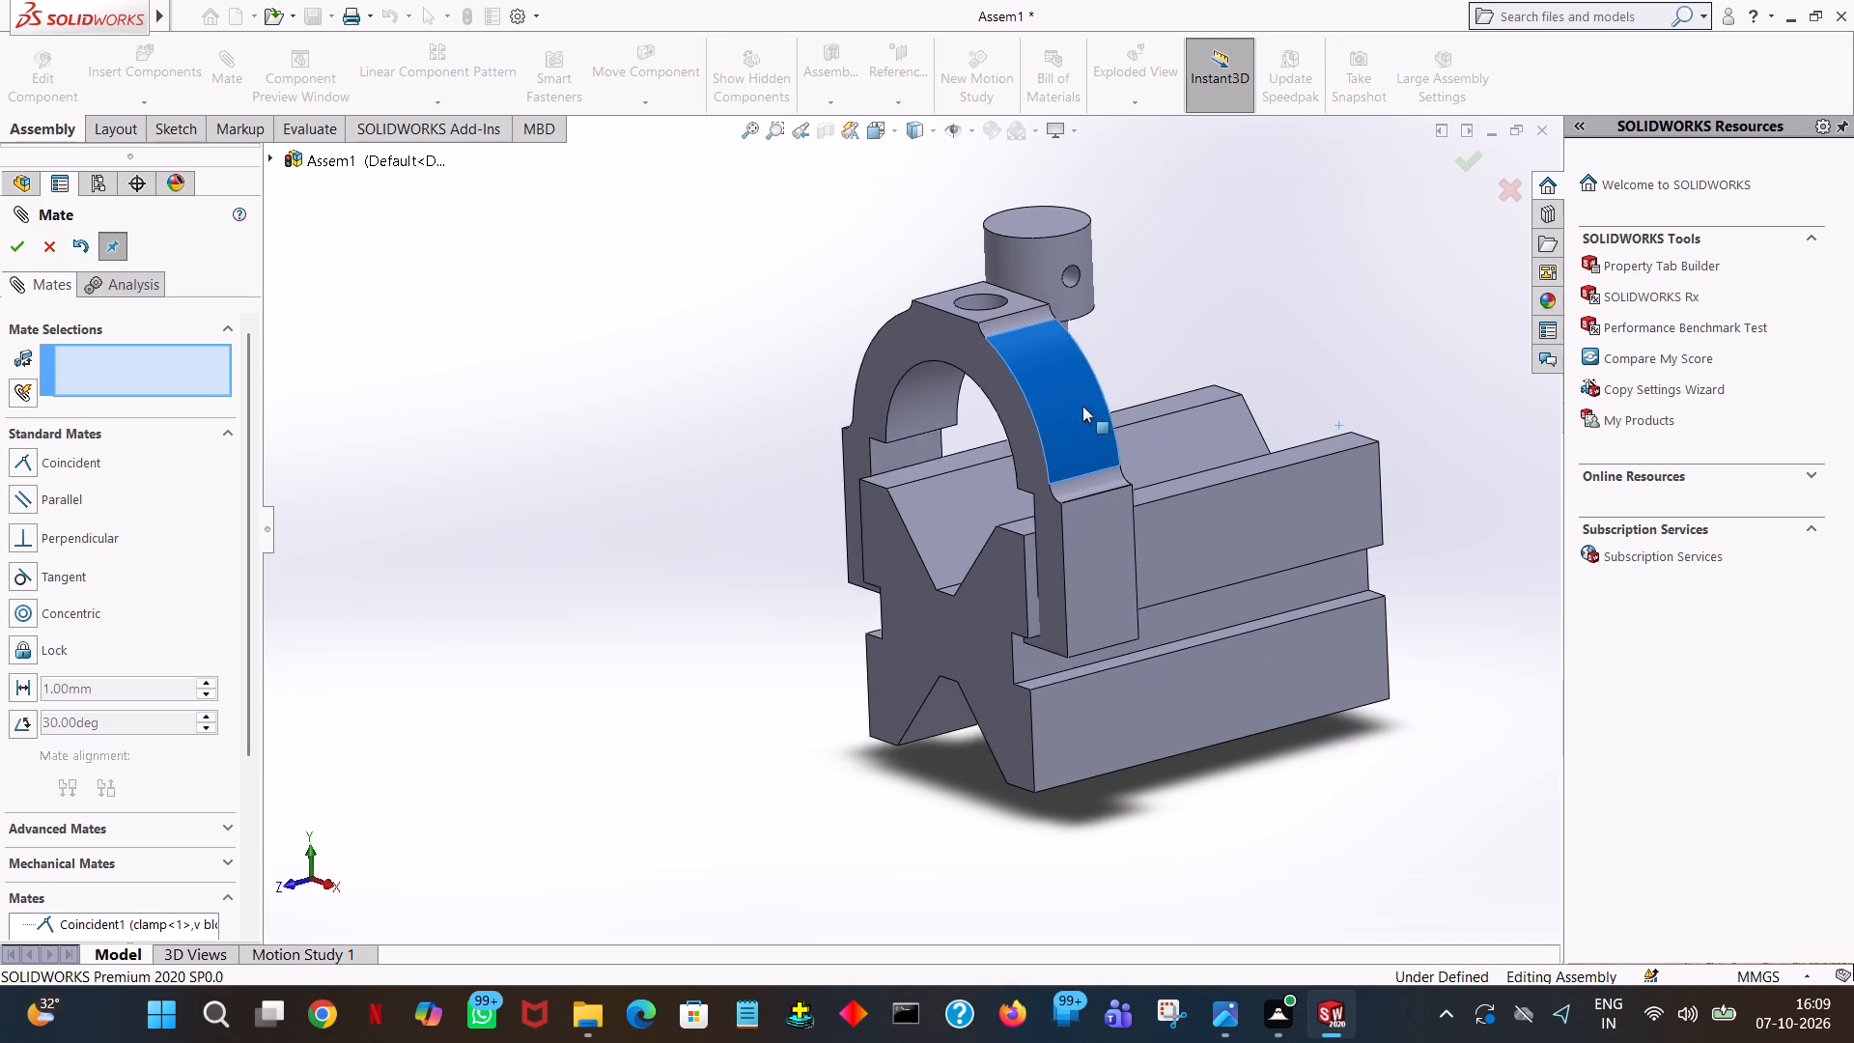
pyautogui.moveTo(1082, 406); pyautogui.dragTo(1138, 455)
pyautogui.moveTo(942, 640); pyautogui.dragTo(1029, 566, button='middle')
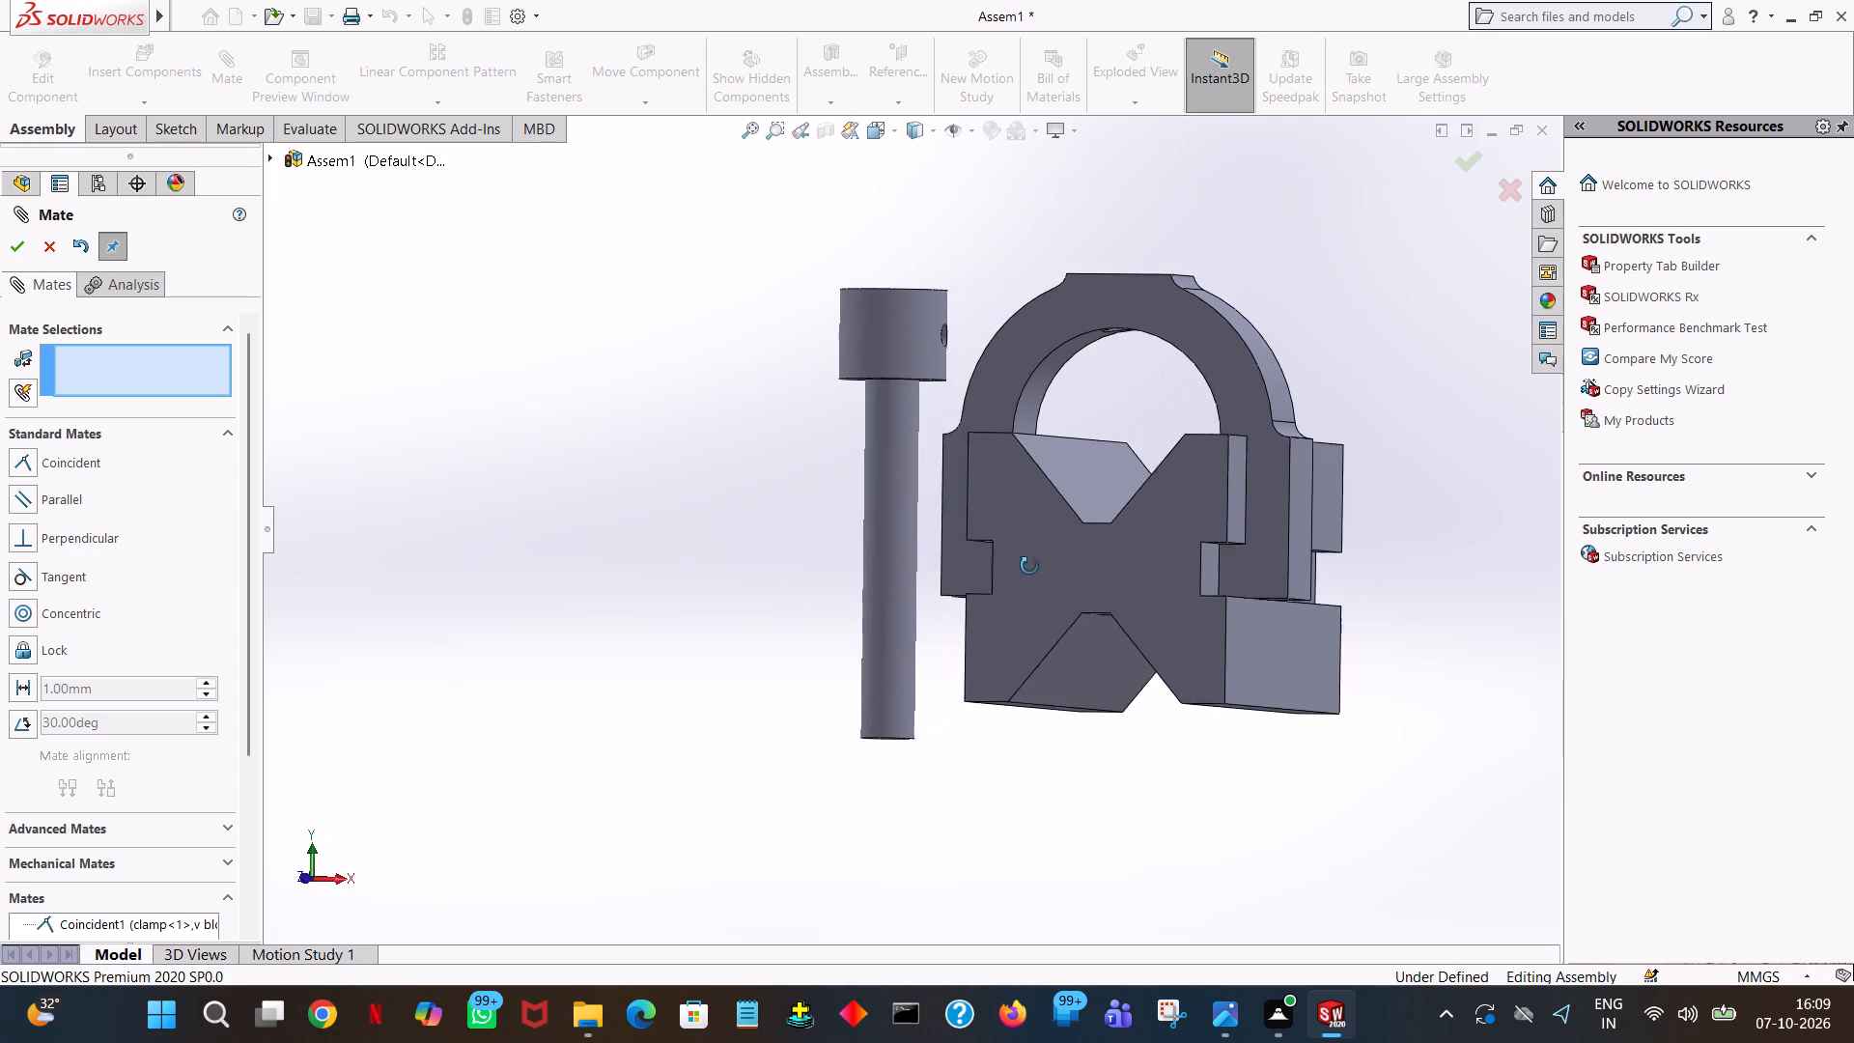
pyautogui.moveTo(1029, 566); pyautogui.dragTo(1411, 521, button='middle')
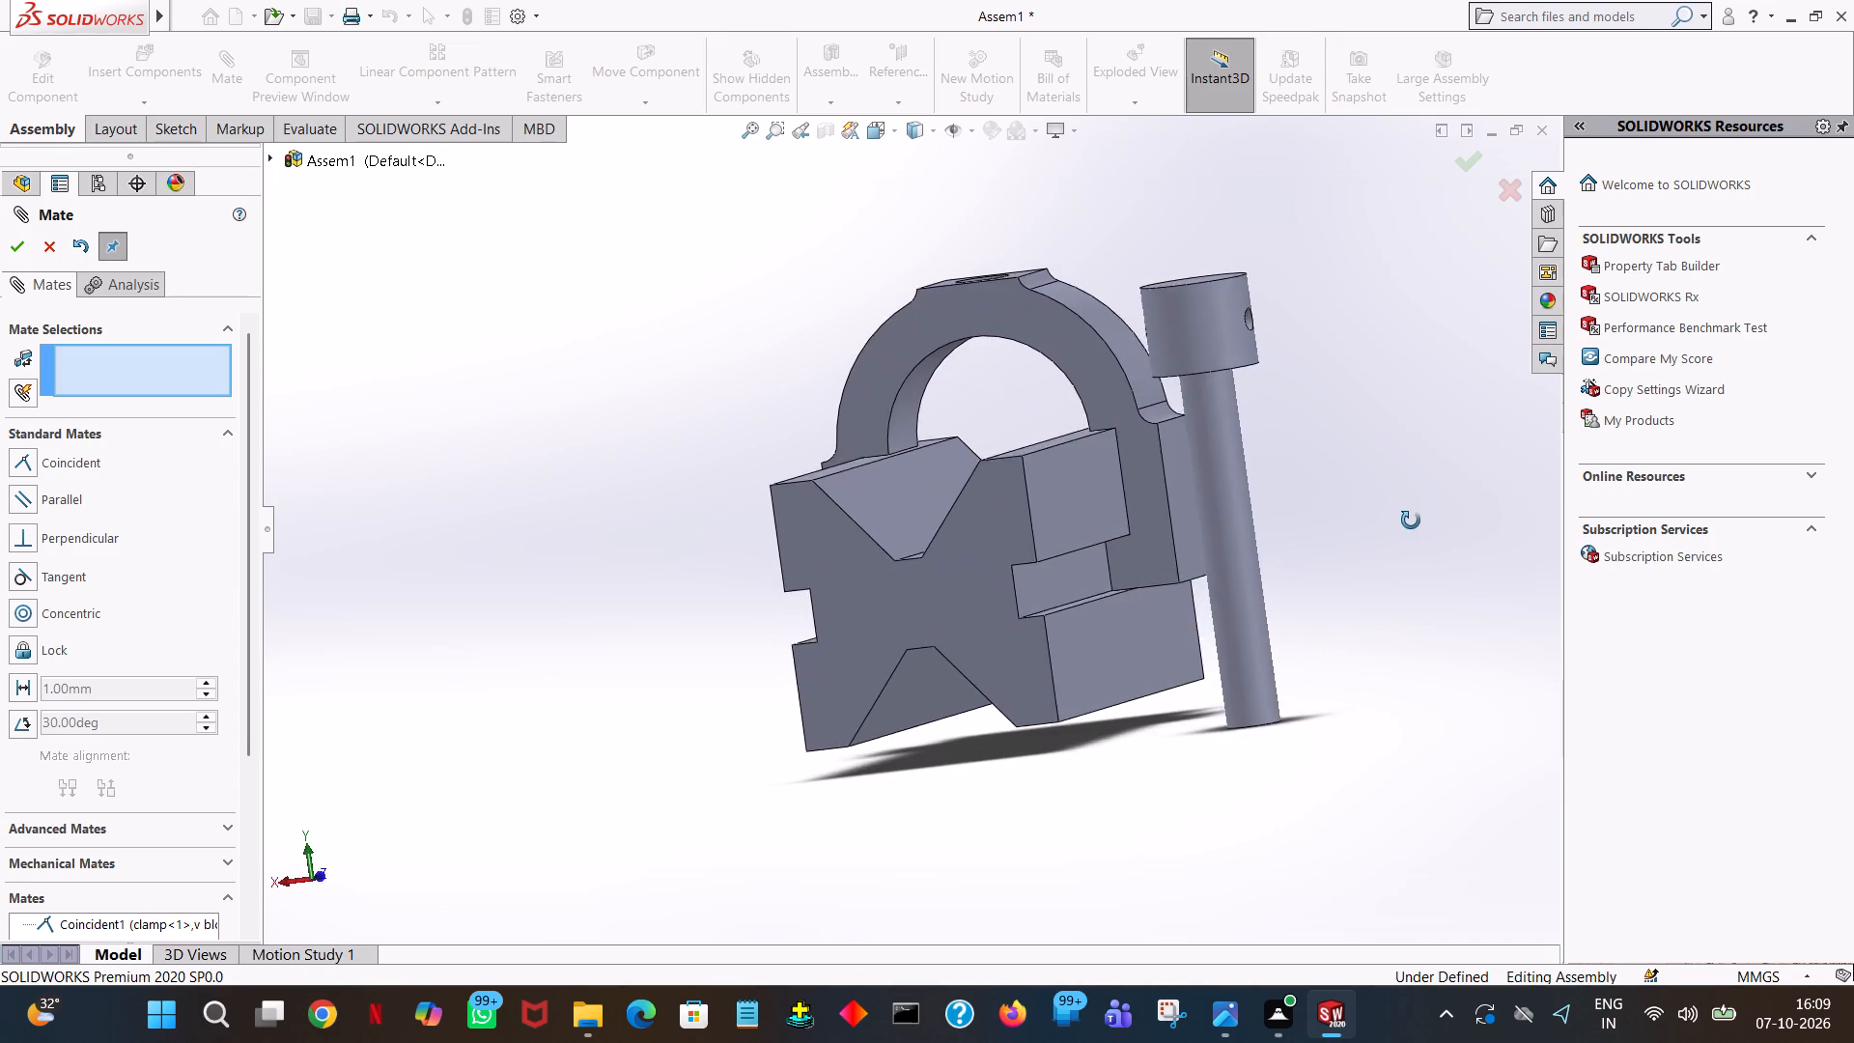
pyautogui.moveTo(1411, 521); pyautogui.dragTo(1314, 560, button='middle')
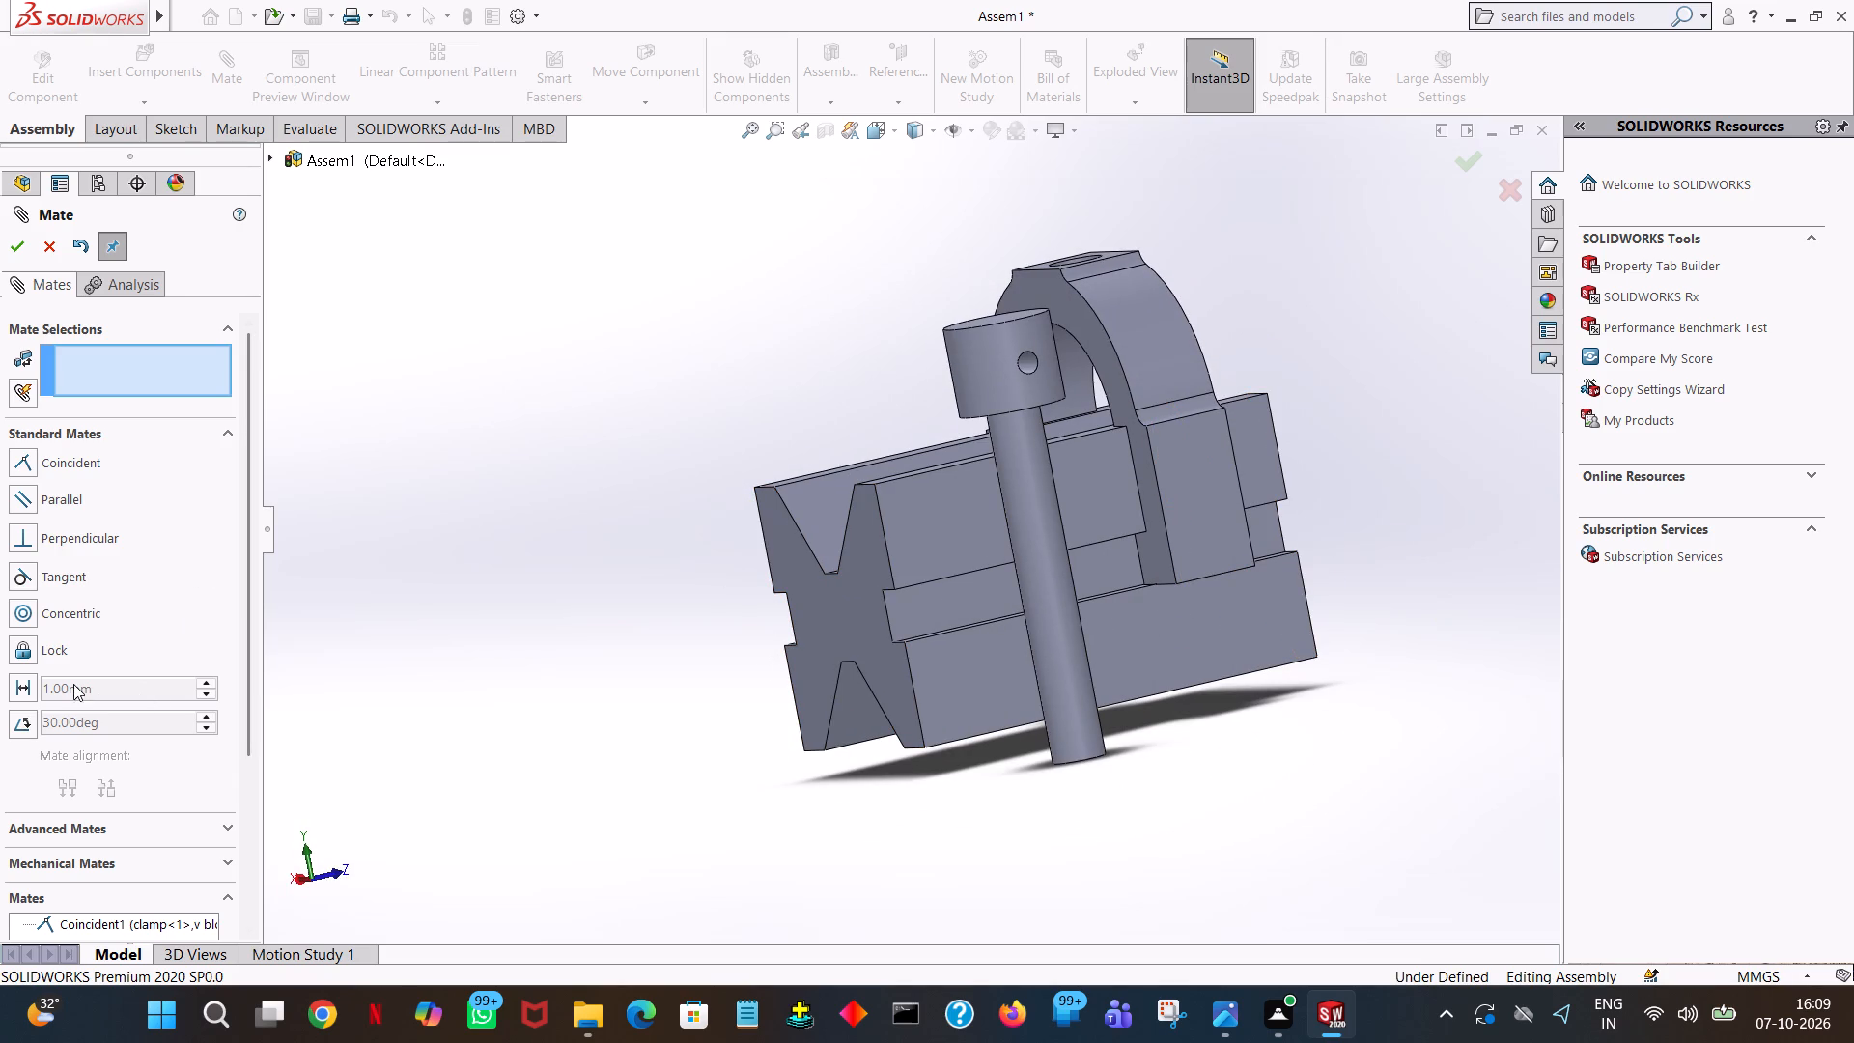
pyautogui.click(21, 254)
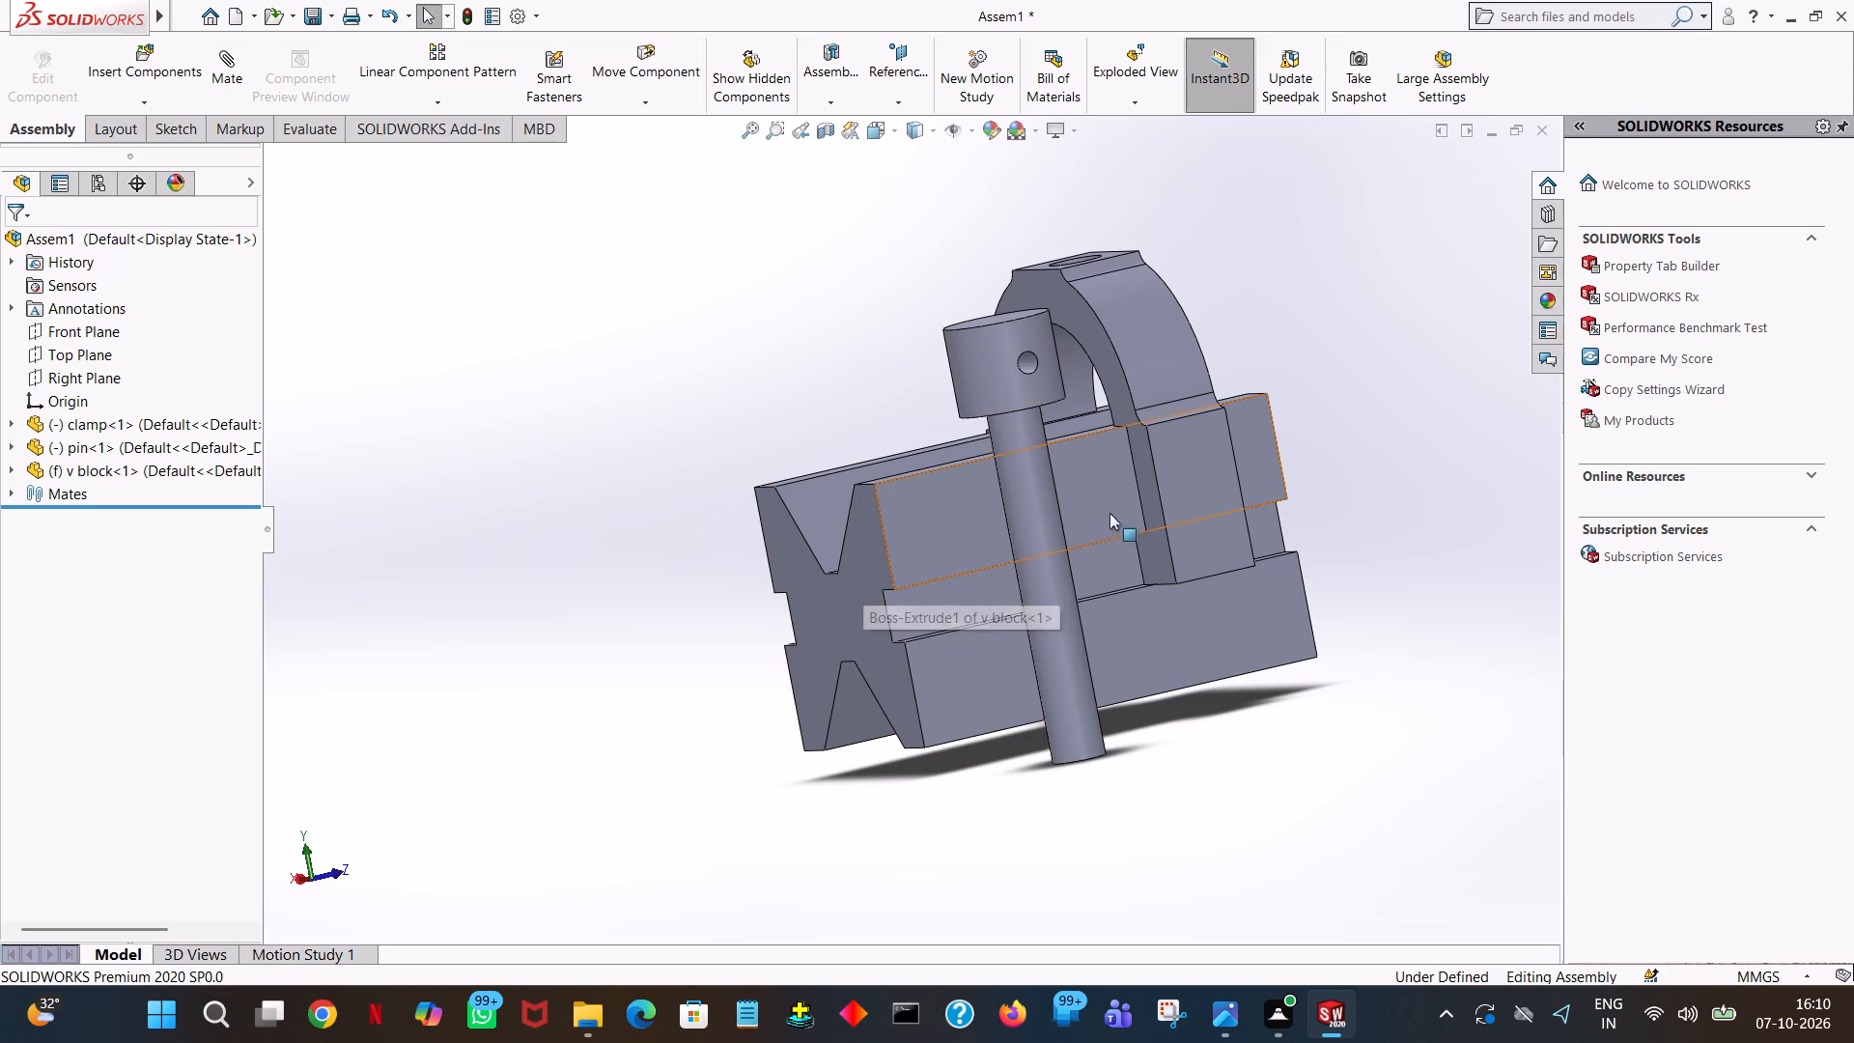
# Move the pin out to the side, clear of the clamp and V-block.
pyautogui.moveTo(889, 403); pyautogui.dragTo(949, 332, button='middle')
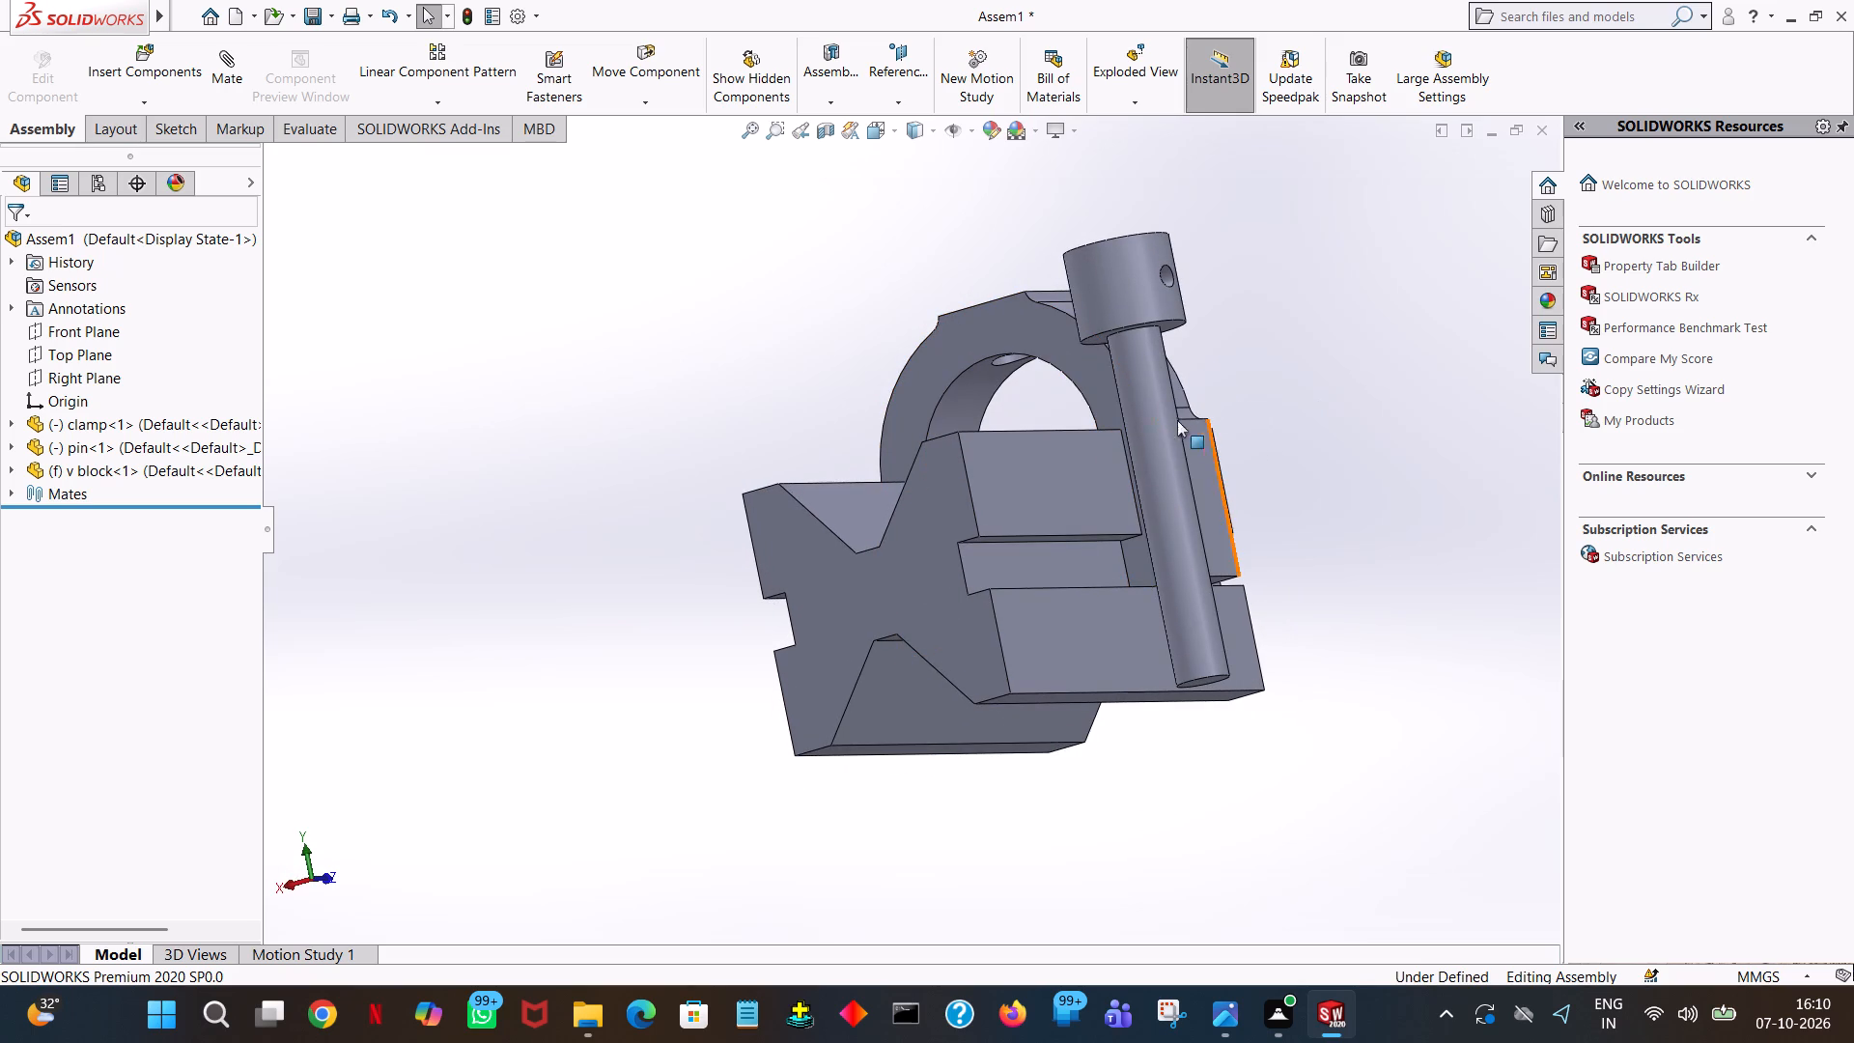
pyautogui.moveTo(1154, 396); pyautogui.dragTo(1312, 365)
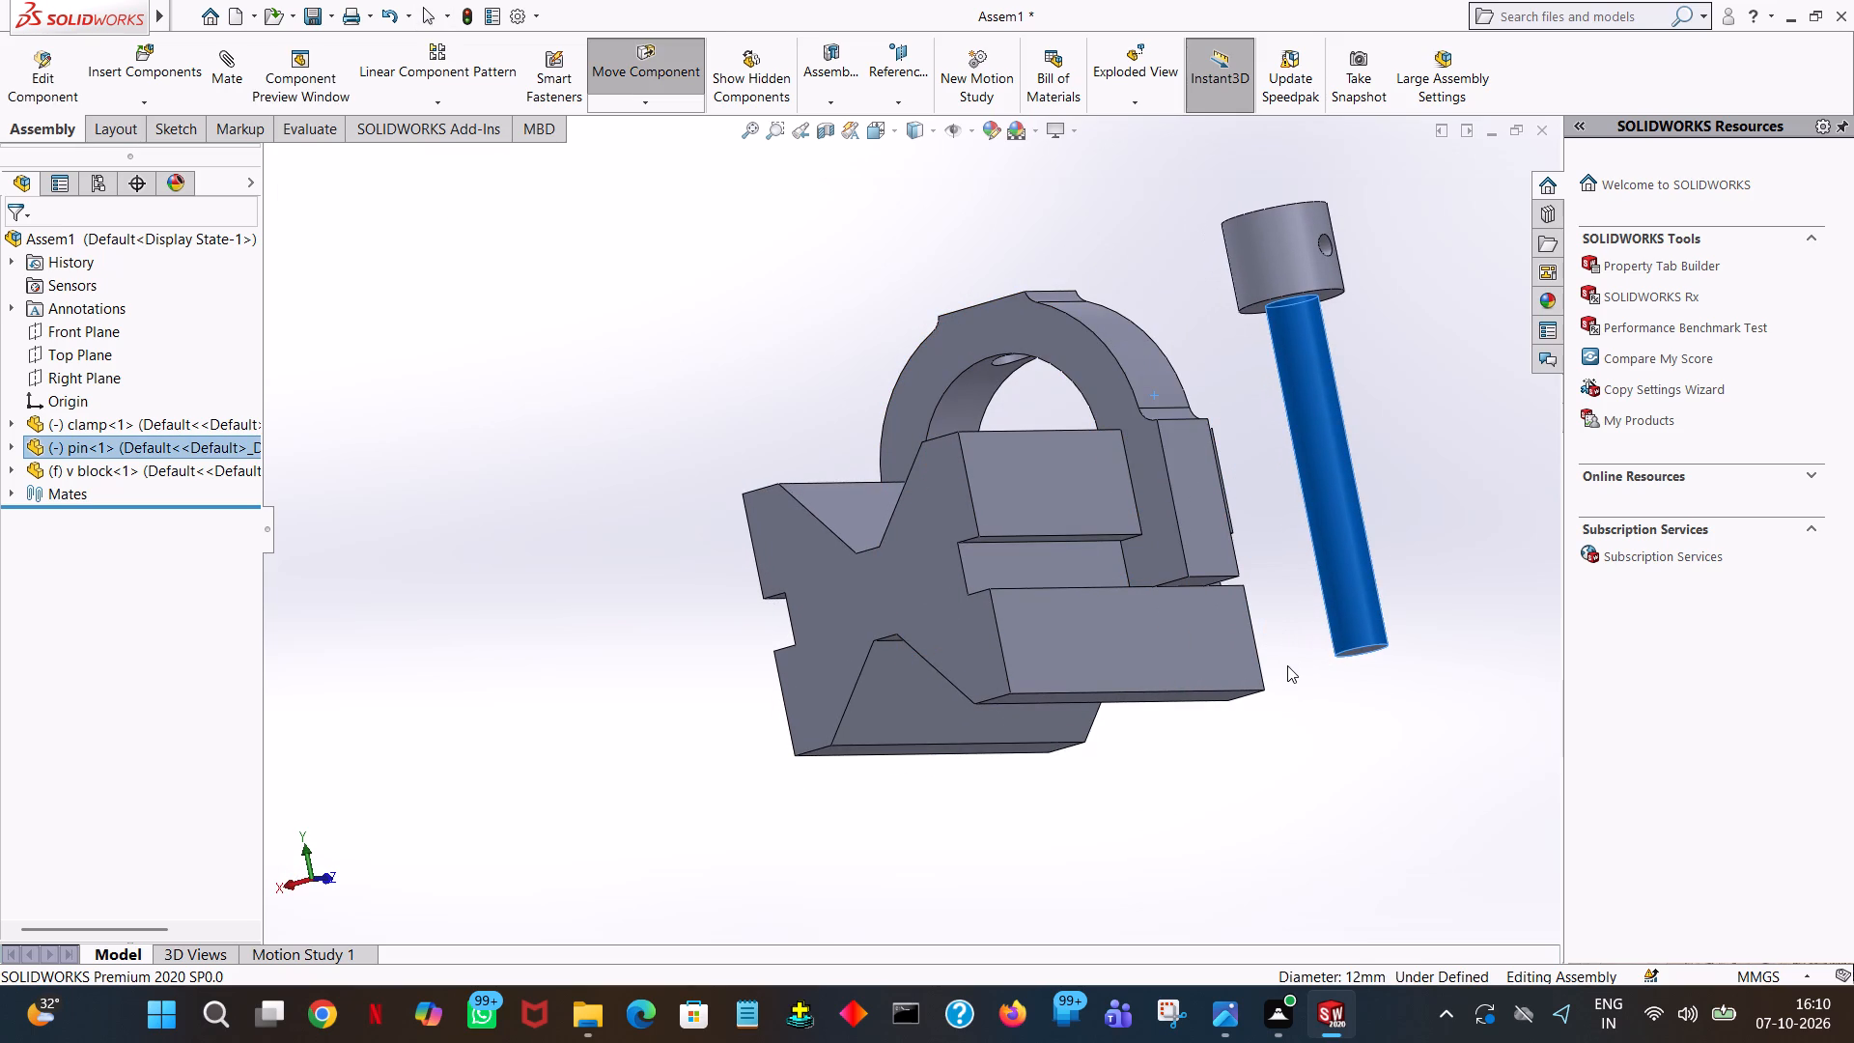
pyautogui.click(1287, 665)
# Add a Concentric mate between the pin's cylindrical shank and the hole through the top of the clamp.
pyautogui.moveTo(1293, 669); pyautogui.dragTo(1306, 726, button='middle')
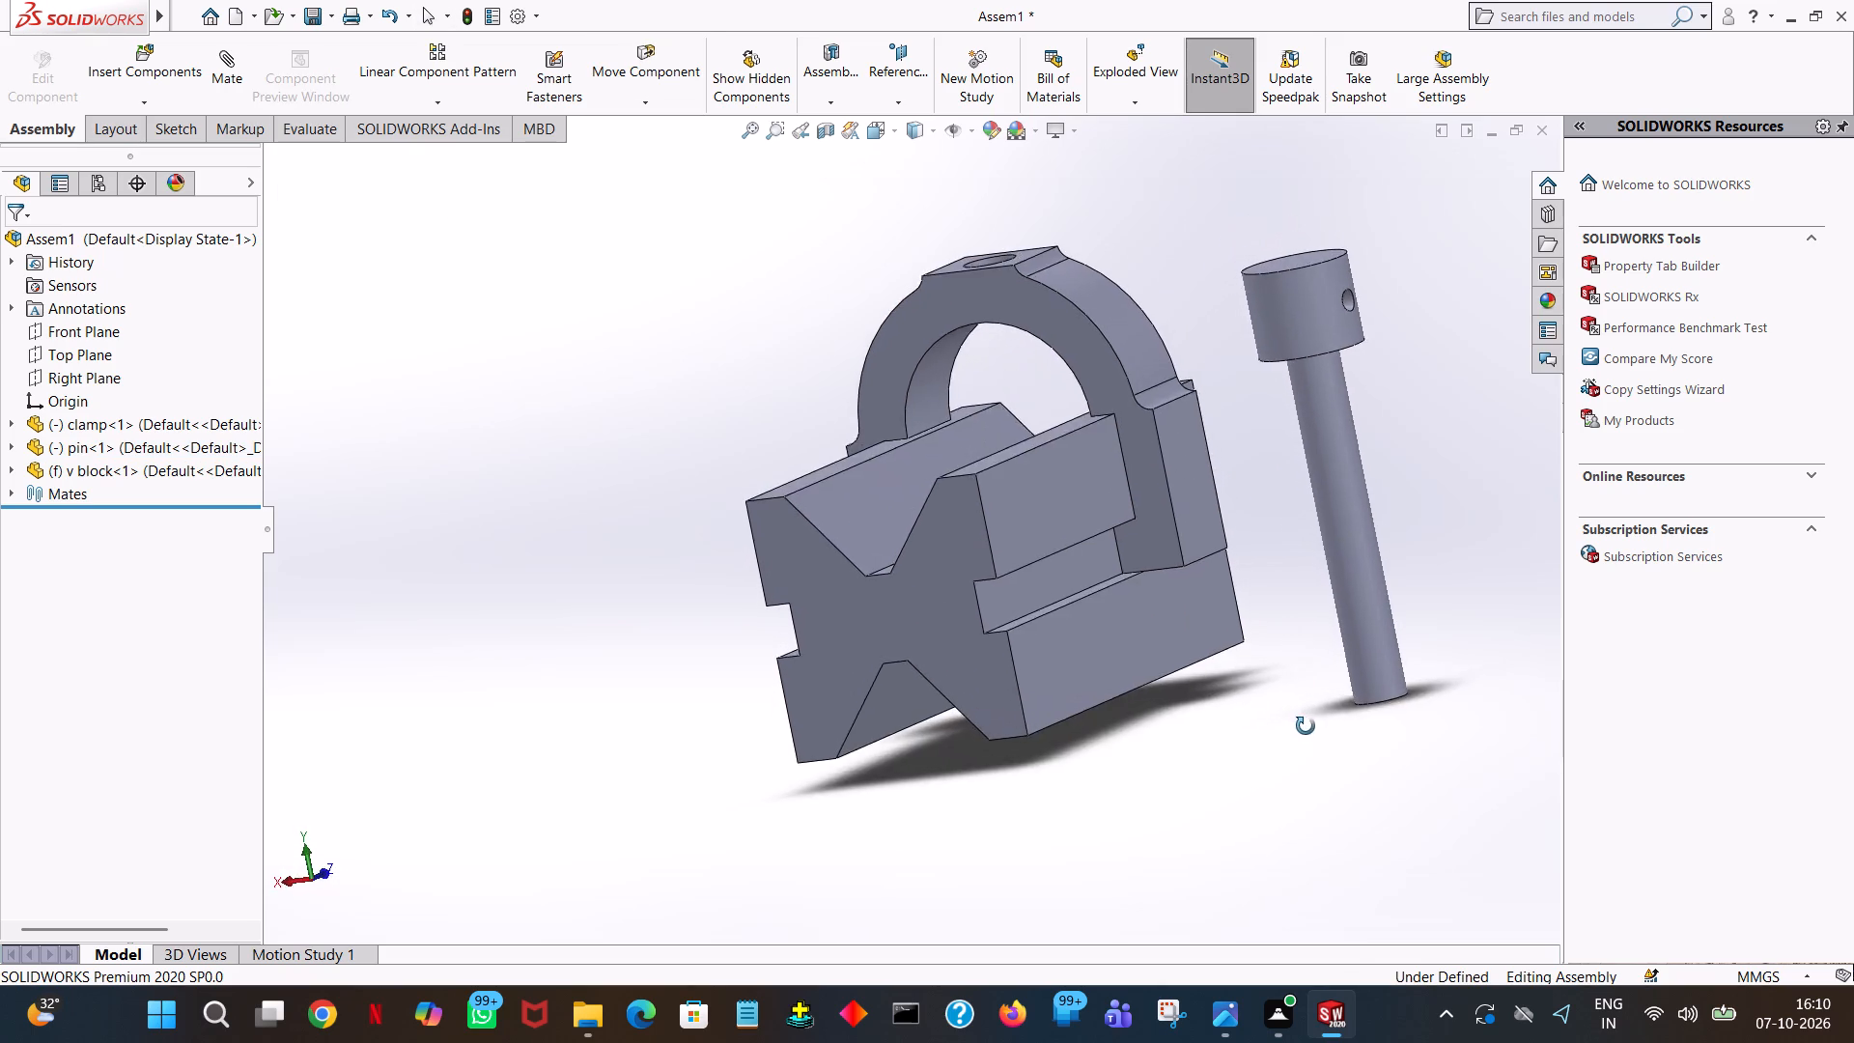
pyautogui.moveTo(1306, 726); pyautogui.dragTo(1438, 619, button='middle')
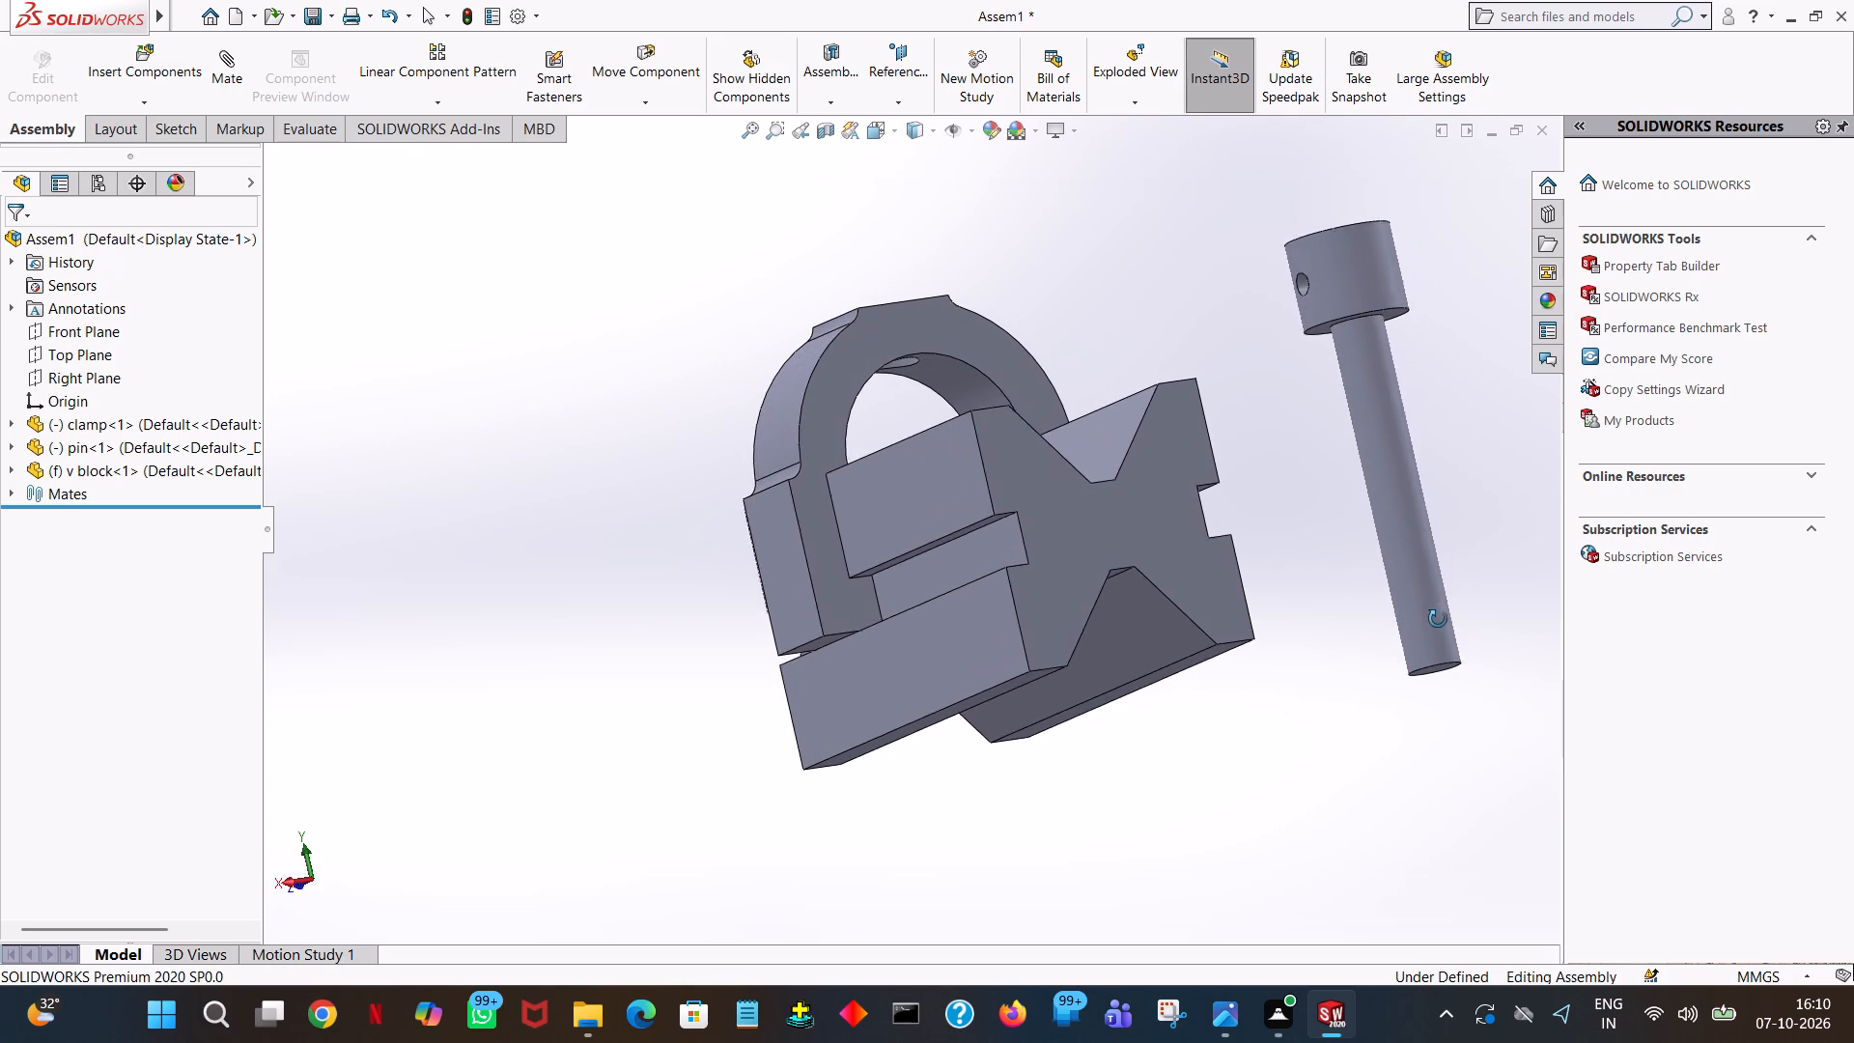
pyautogui.moveTo(1438, 619); pyautogui.dragTo(1423, 722, button='middle')
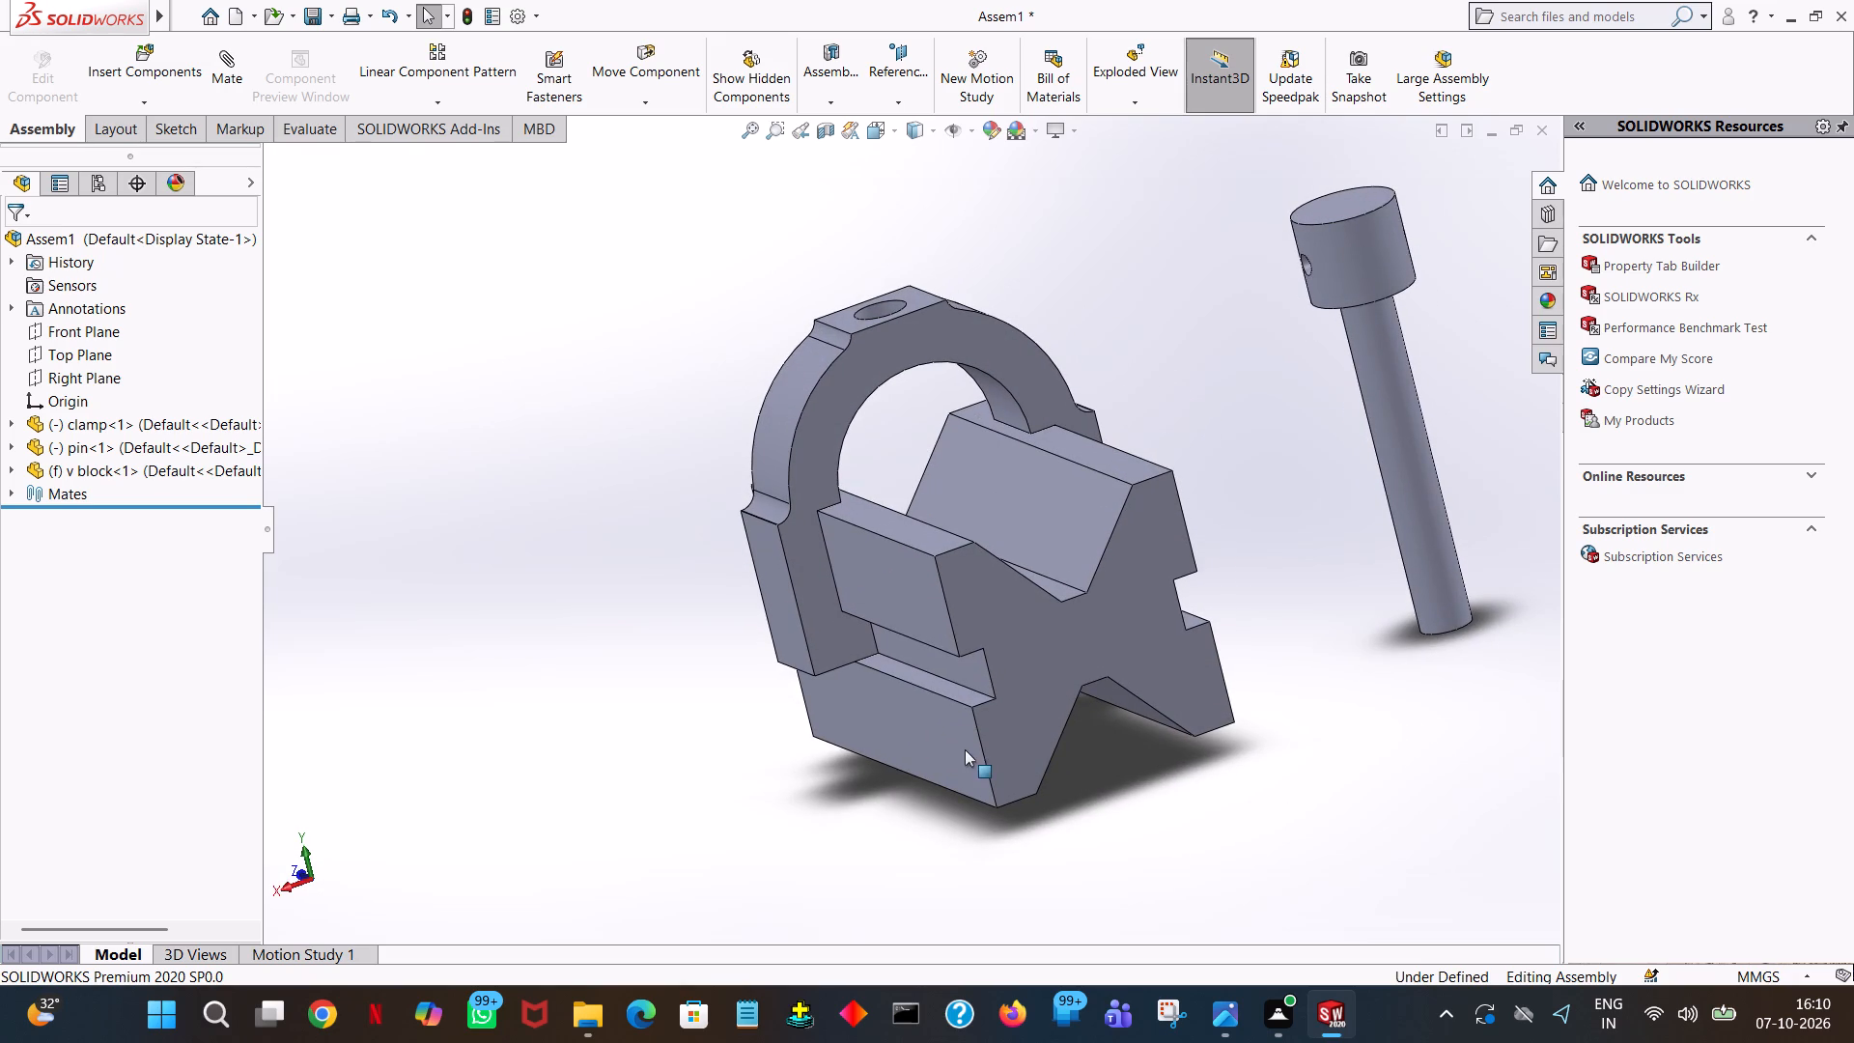
pyautogui.click(775, 495)
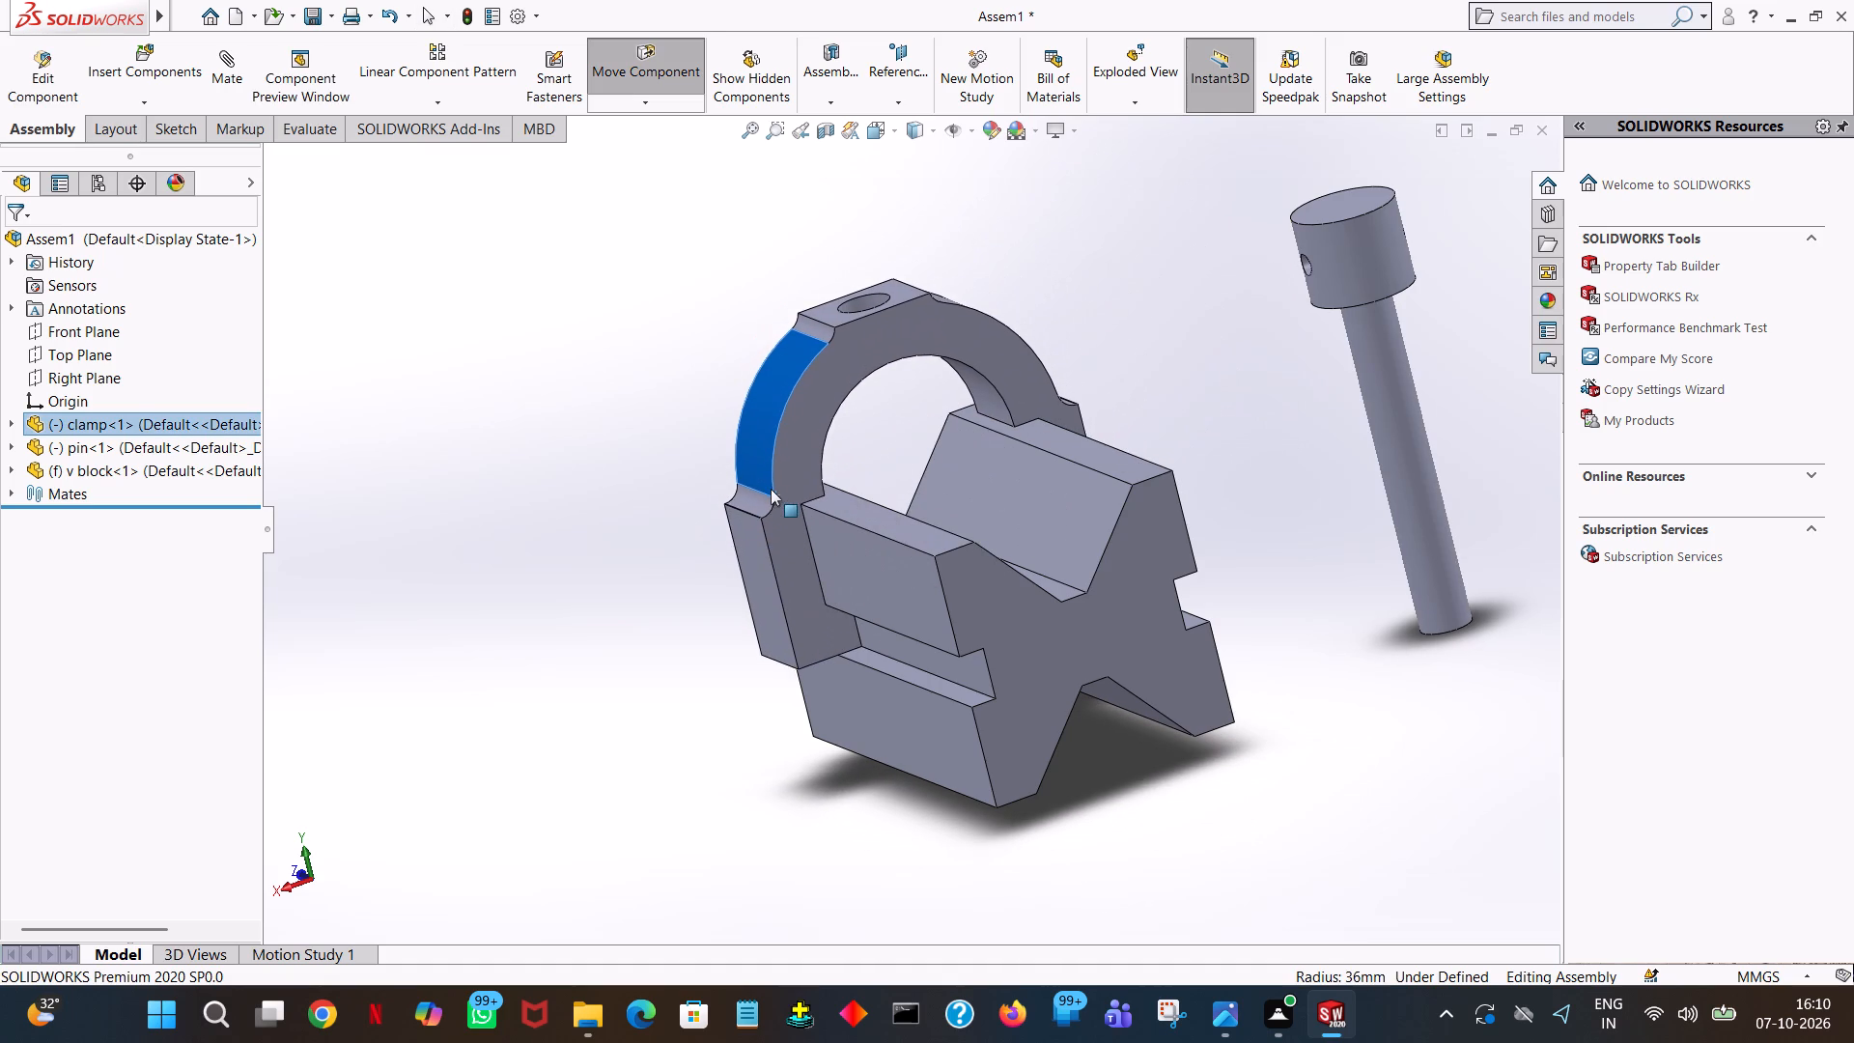
pyautogui.click(517, 531)
pyautogui.moveTo(517, 531); pyautogui.dragTo(504, 440, button='middle')
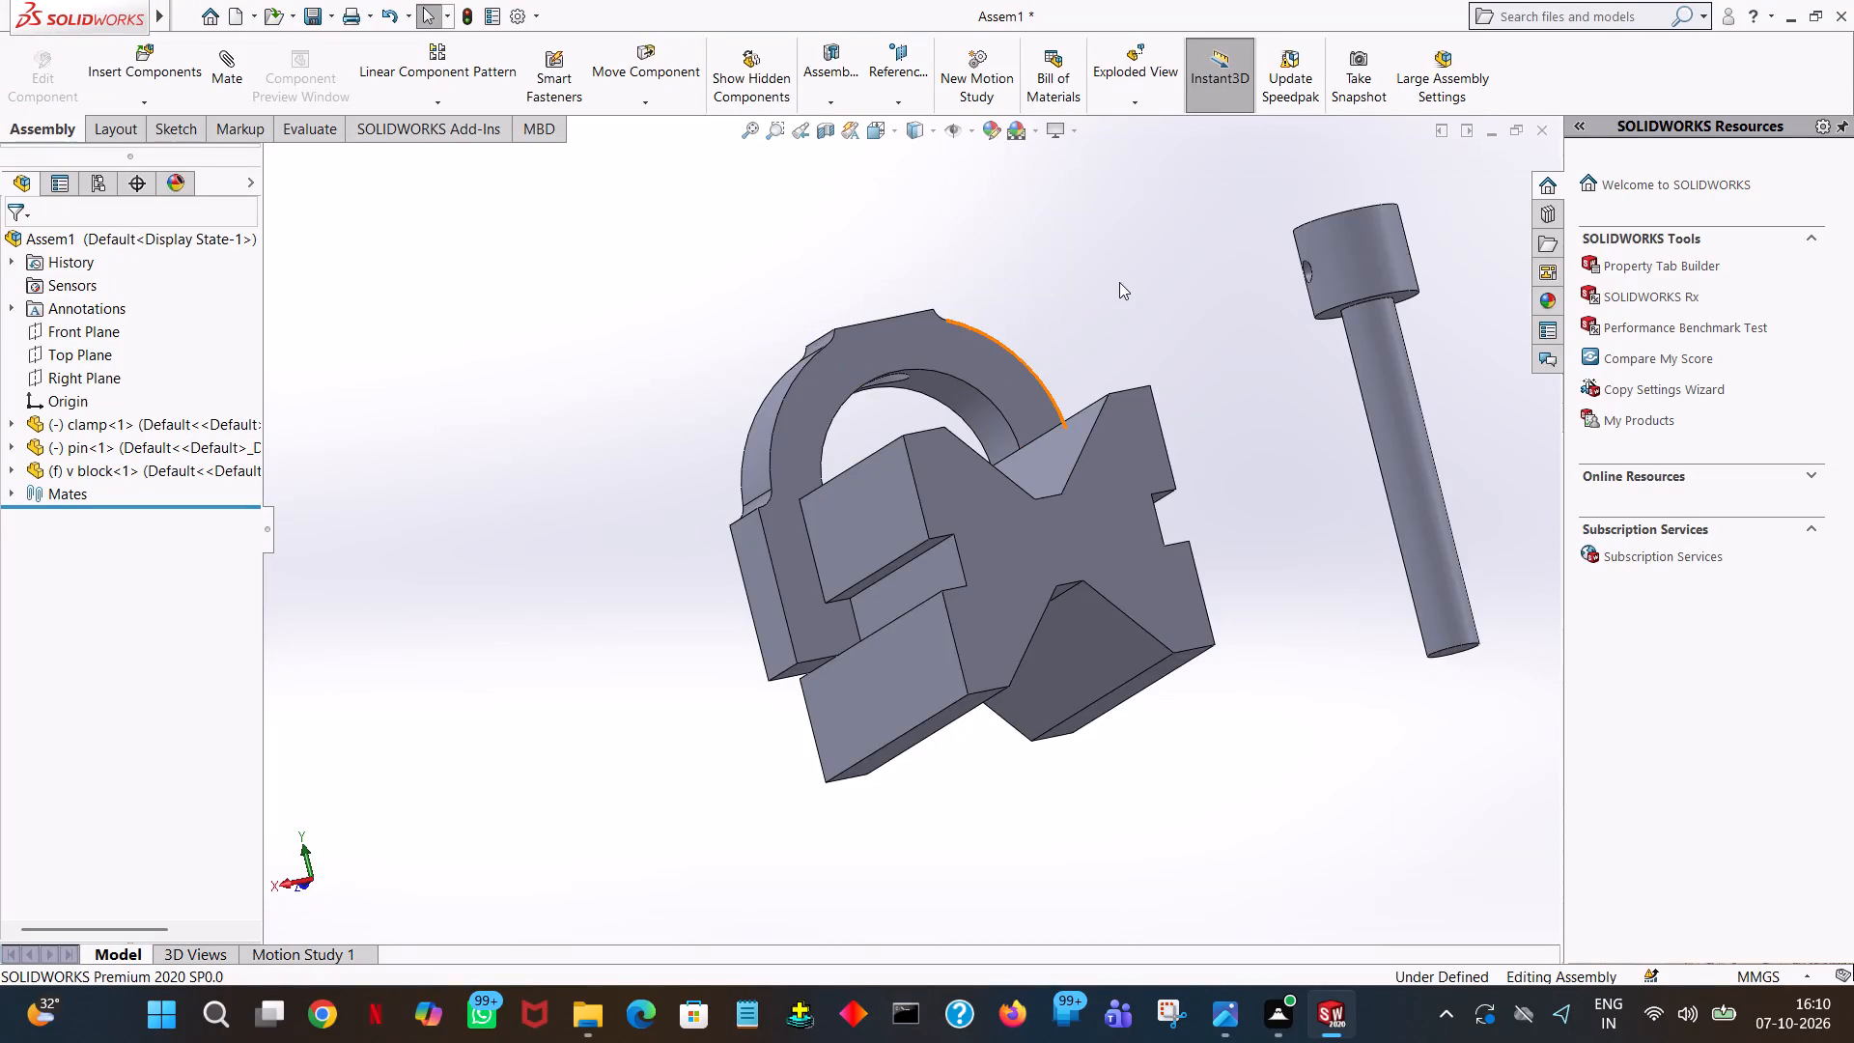
pyautogui.moveTo(1142, 324); pyautogui.dragTo(1174, 418, button='middle')
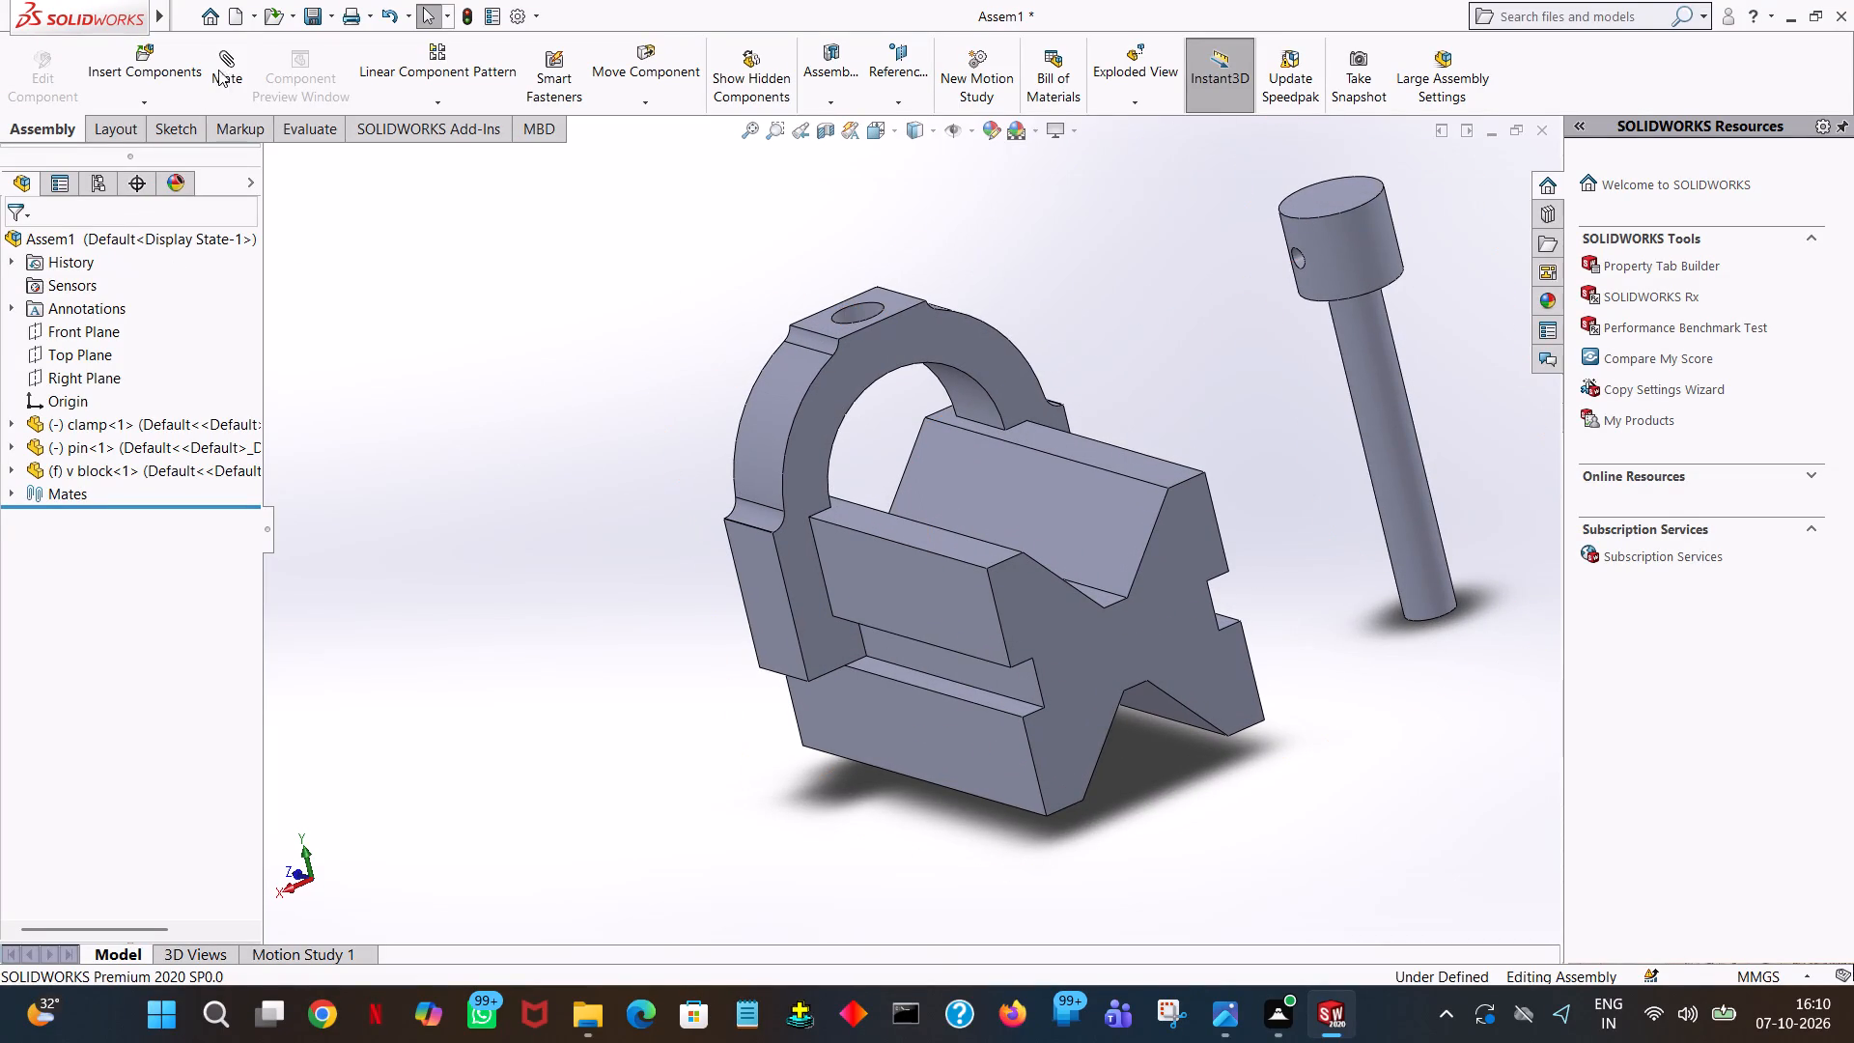
pyautogui.click(222, 68)
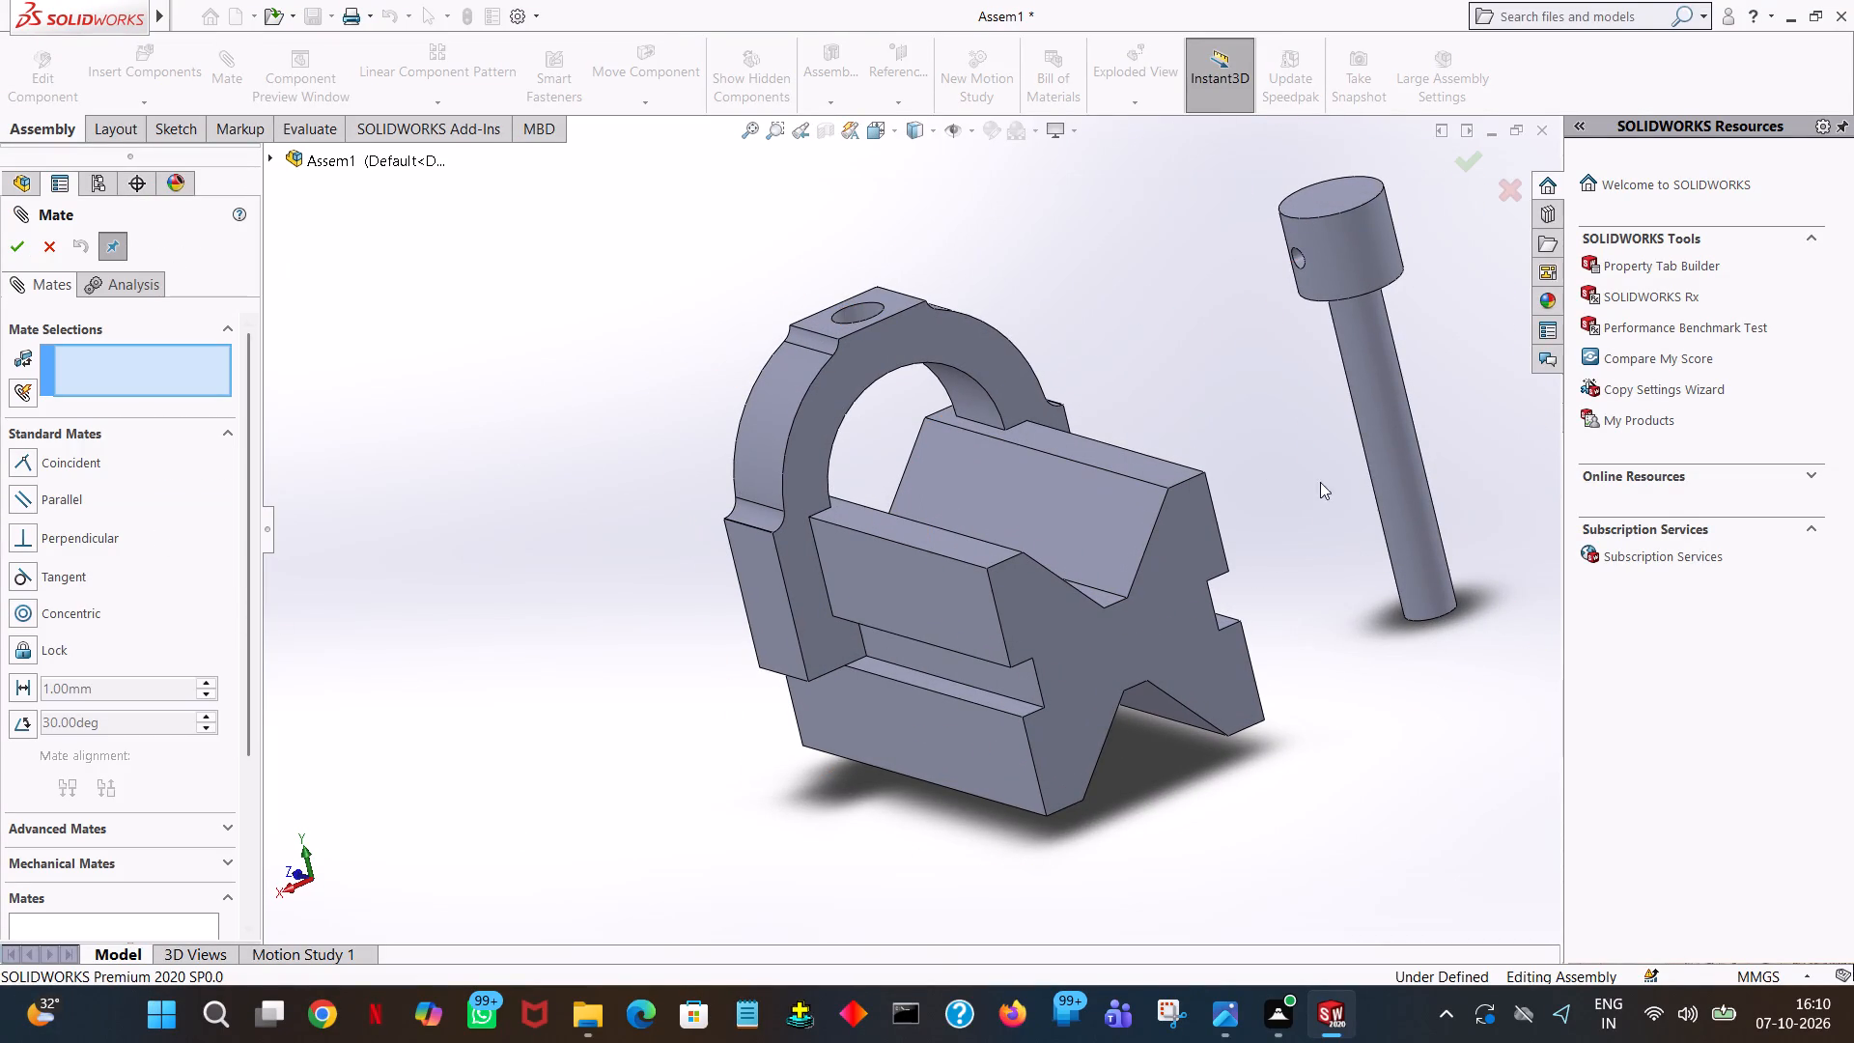
pyautogui.click(1407, 435)
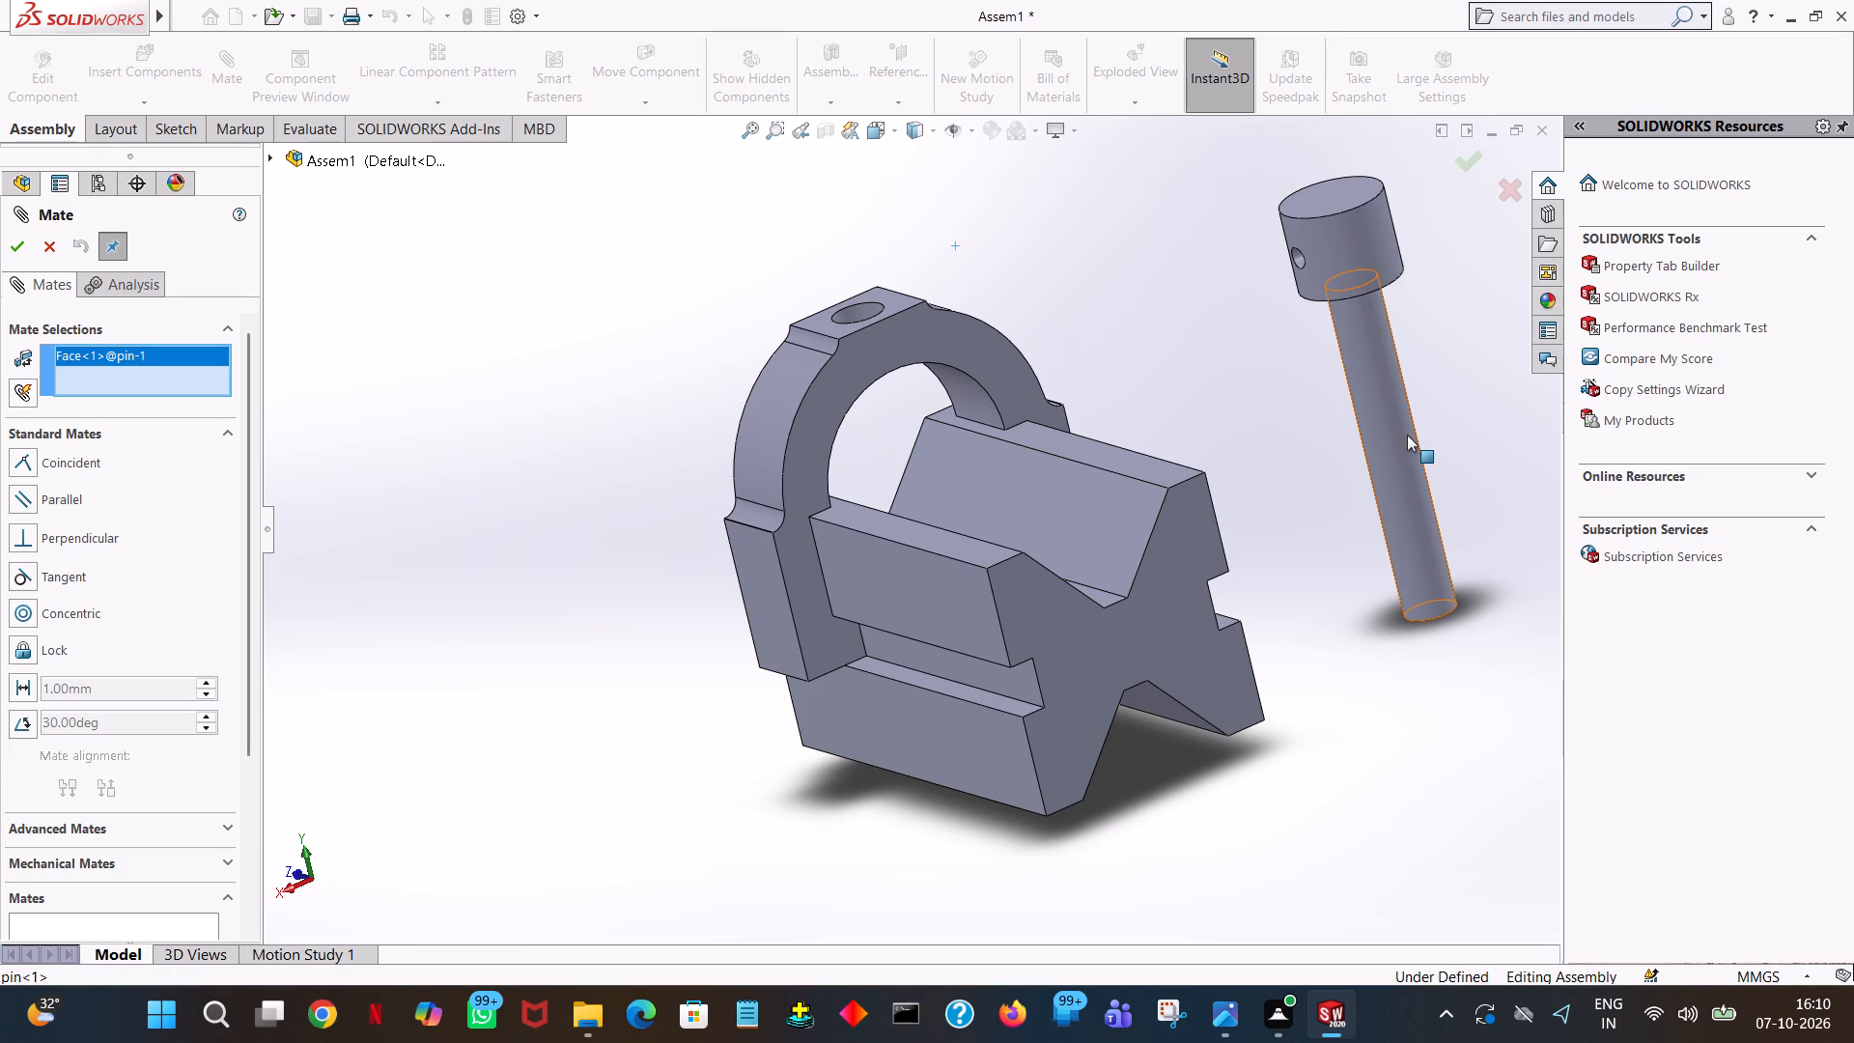
pyautogui.click(74, 614)
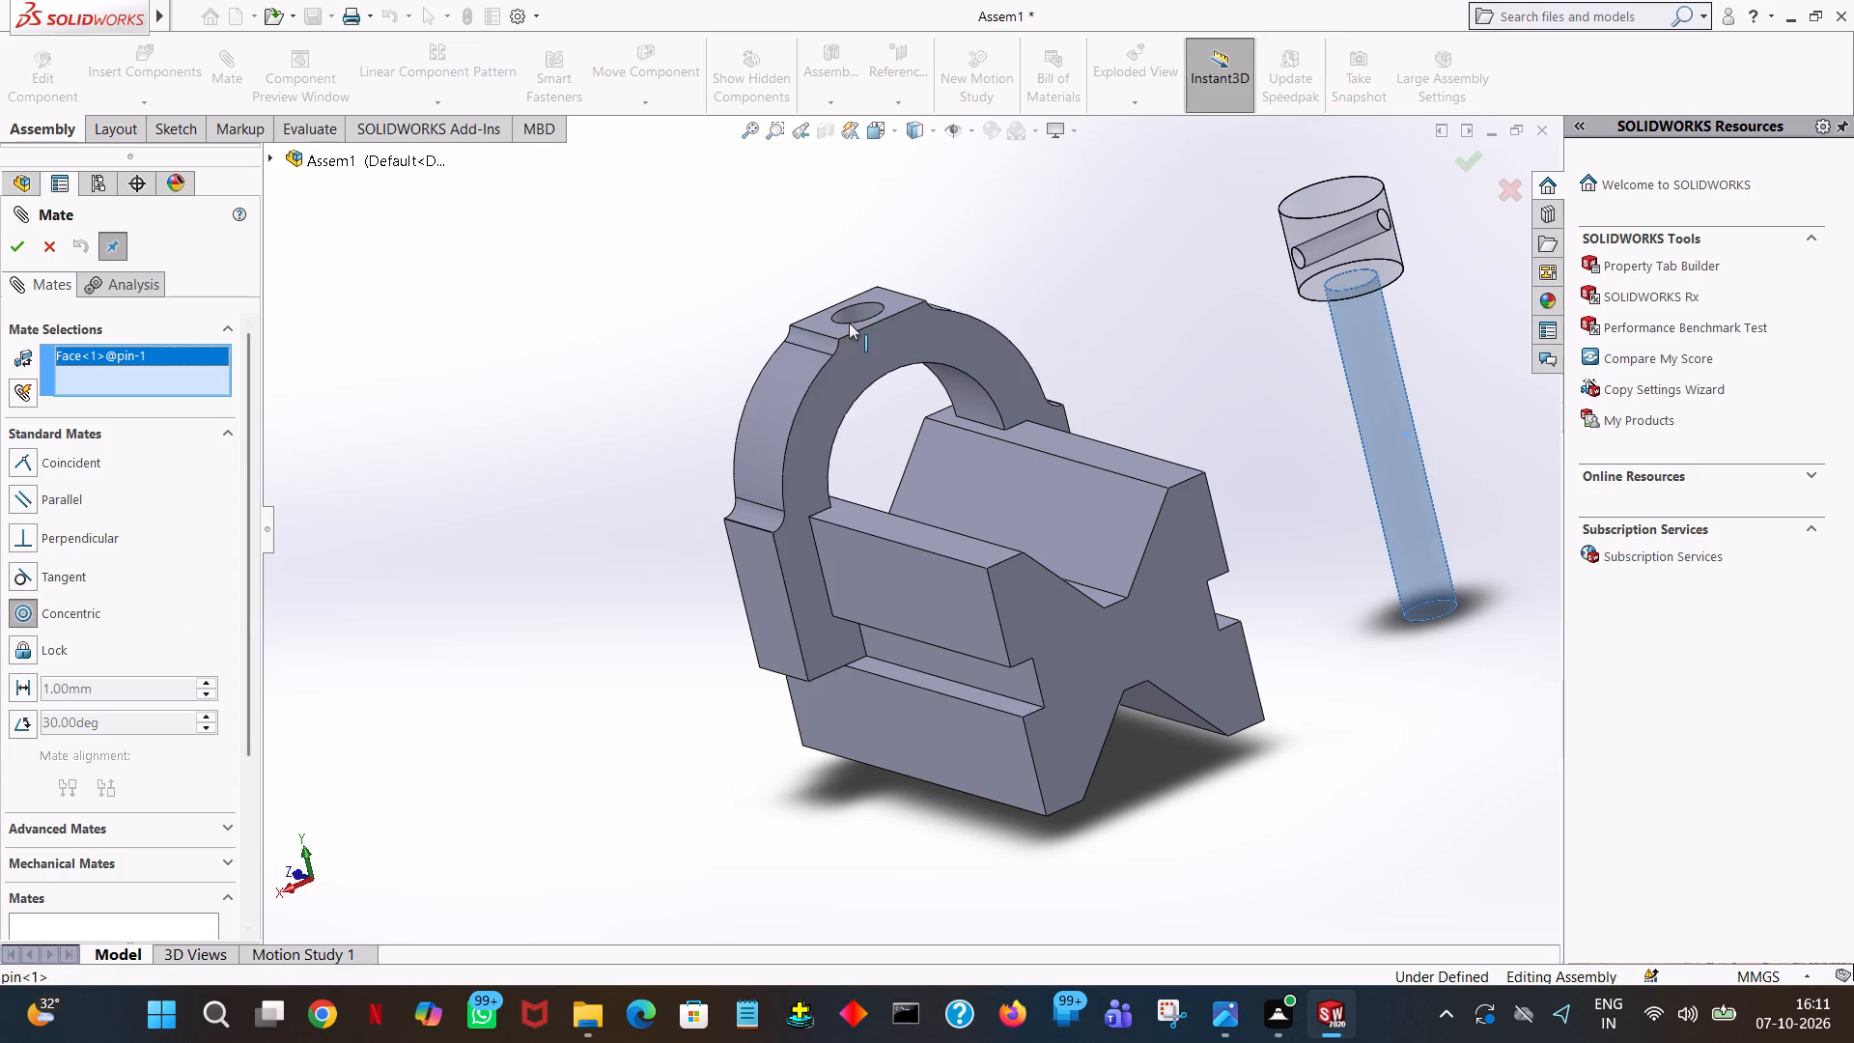
pyautogui.moveTo(863, 326); pyautogui.dragTo(901, 465, button='middle')
pyautogui.click(880, 389)
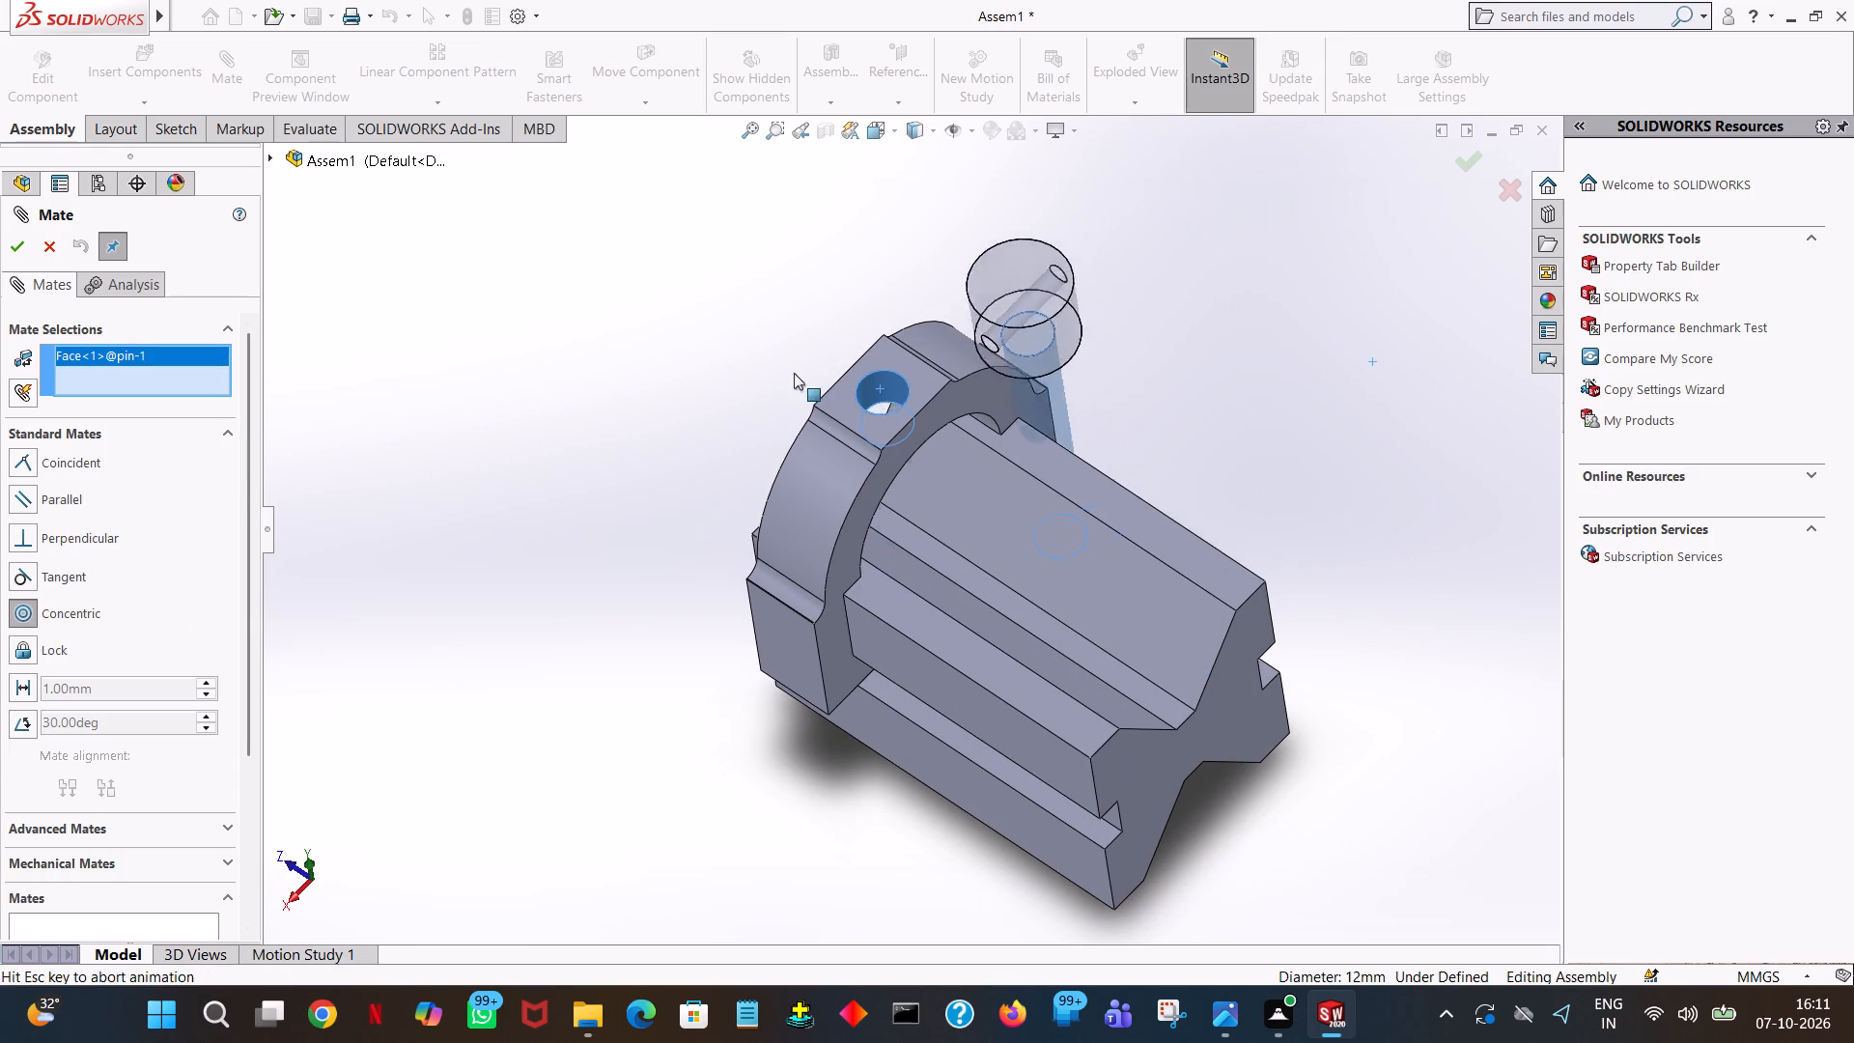
pyautogui.click(644, 297)
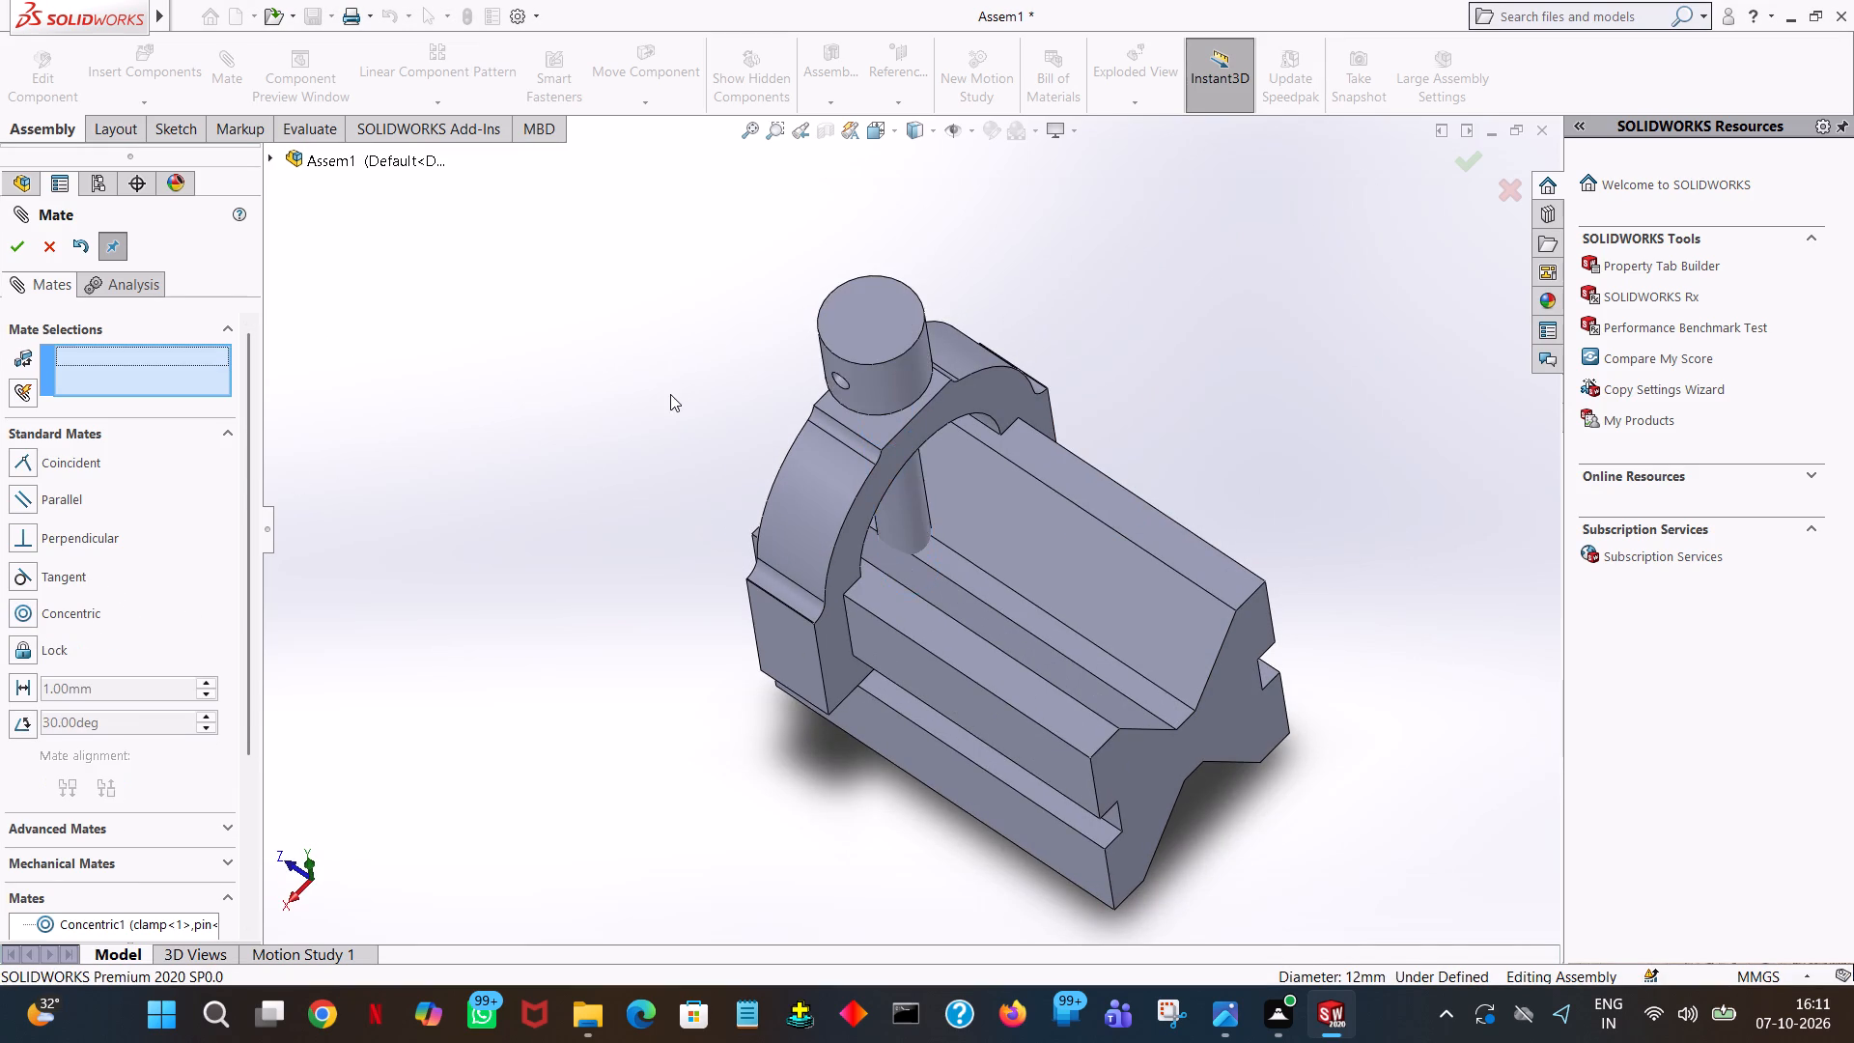
# Slide the pin upward through the clamp's hole so its head sits well above the clamp's top, and finish mating.
pyautogui.moveTo(670, 394); pyautogui.dragTo(571, 307, button='middle')
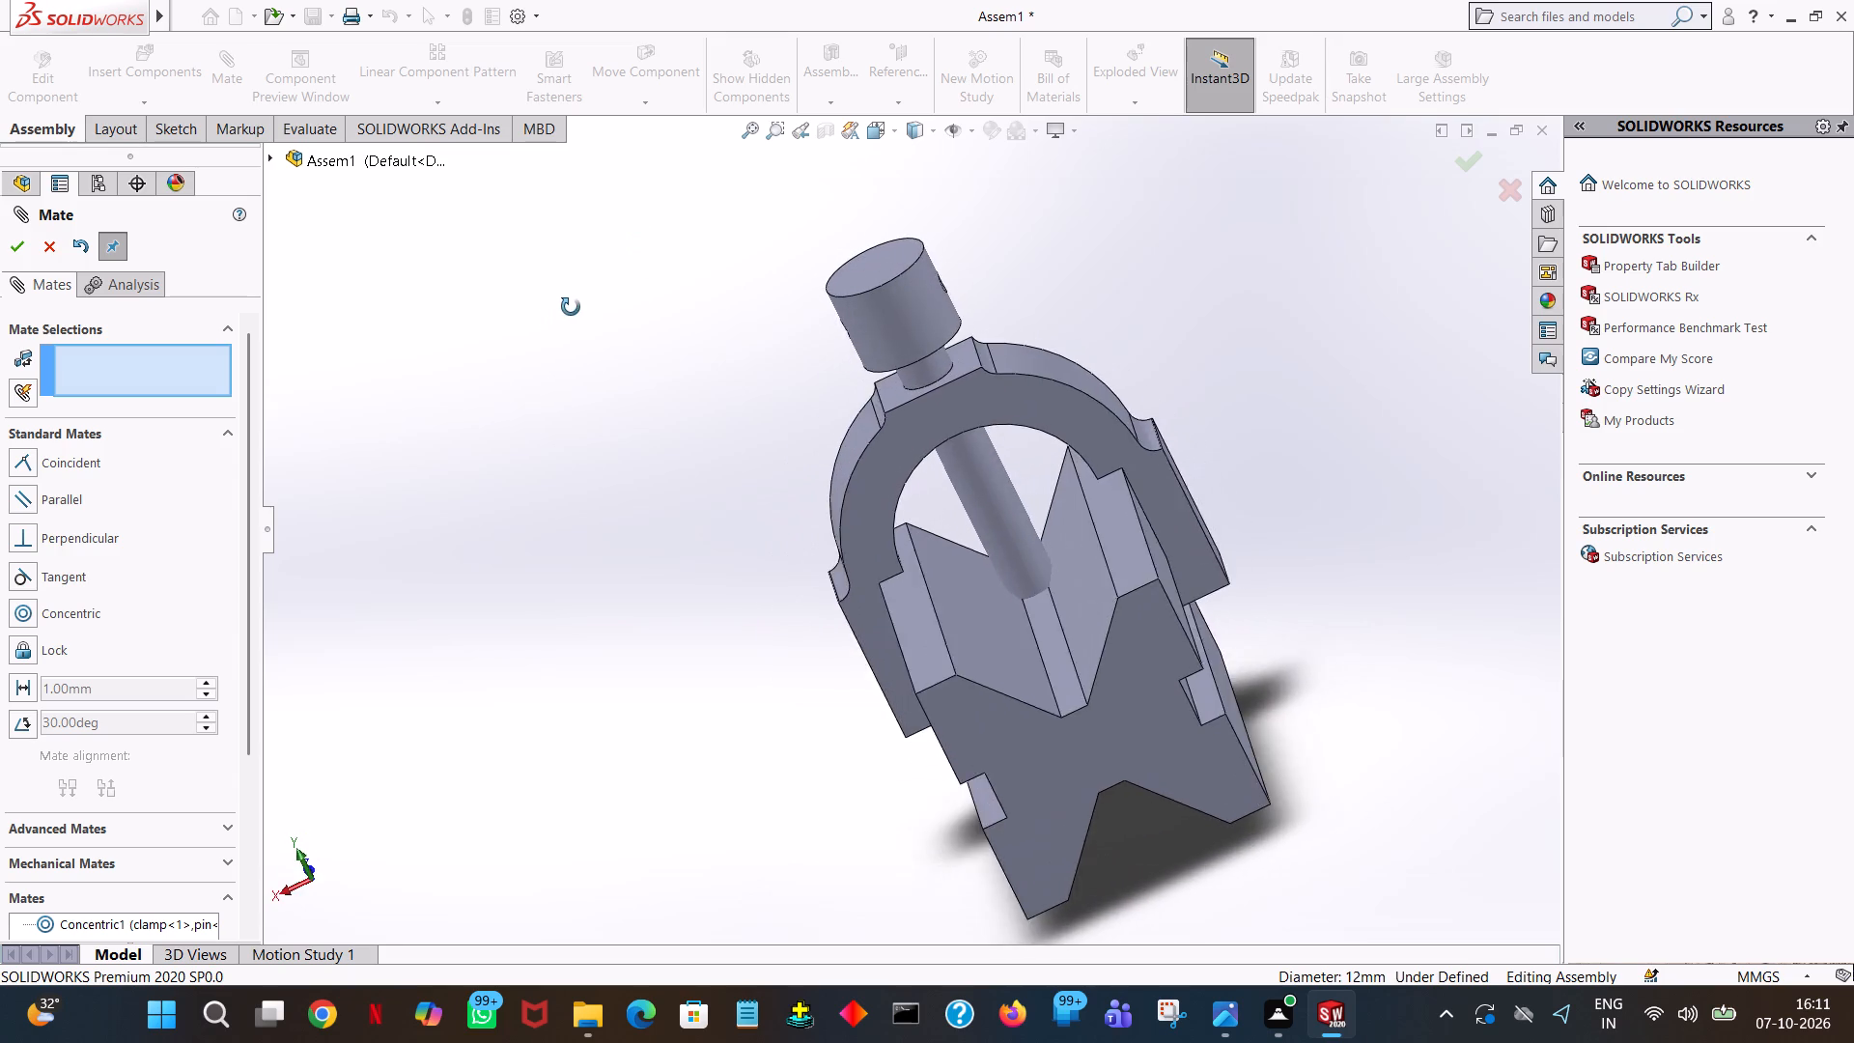
pyautogui.moveTo(571, 307); pyautogui.dragTo(595, 253, button='middle')
pyautogui.middleClick(595, 253)
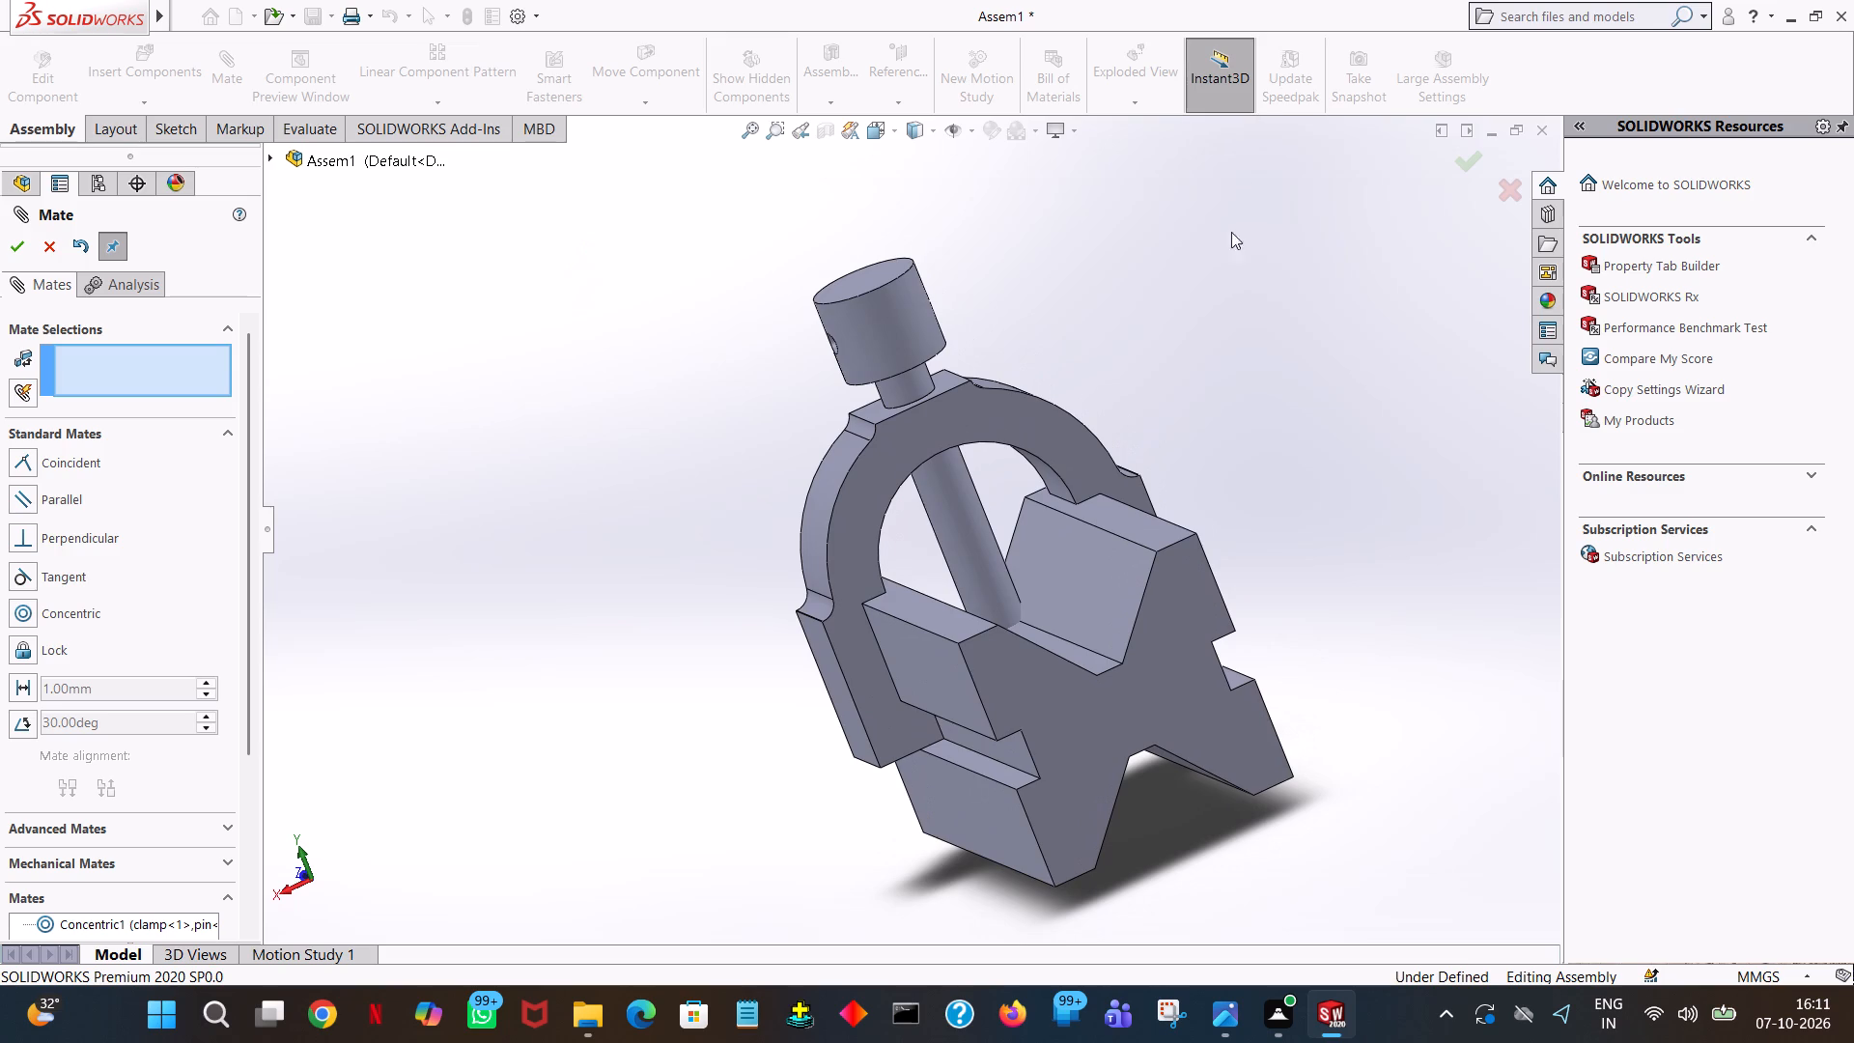
pyautogui.moveTo(901, 339); pyautogui.dragTo(881, 249)
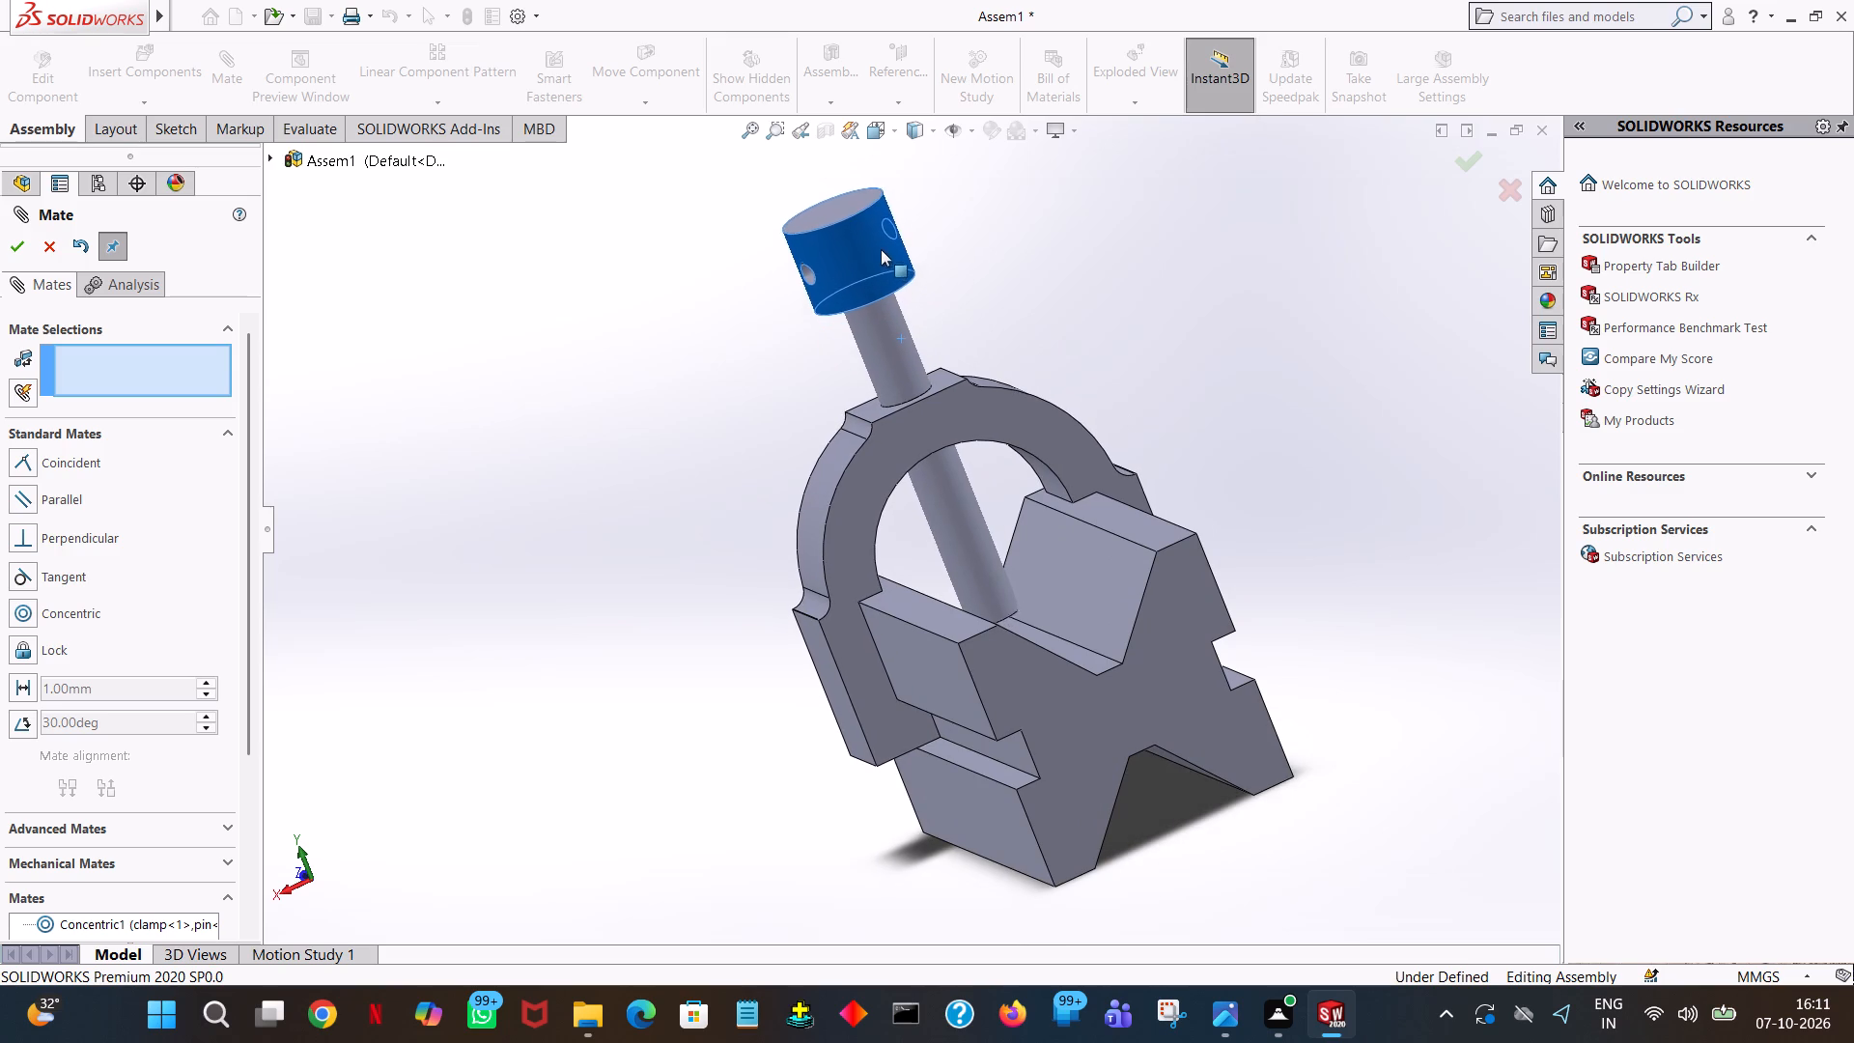
pyautogui.moveTo(881, 249); pyautogui.dragTo(875, 231)
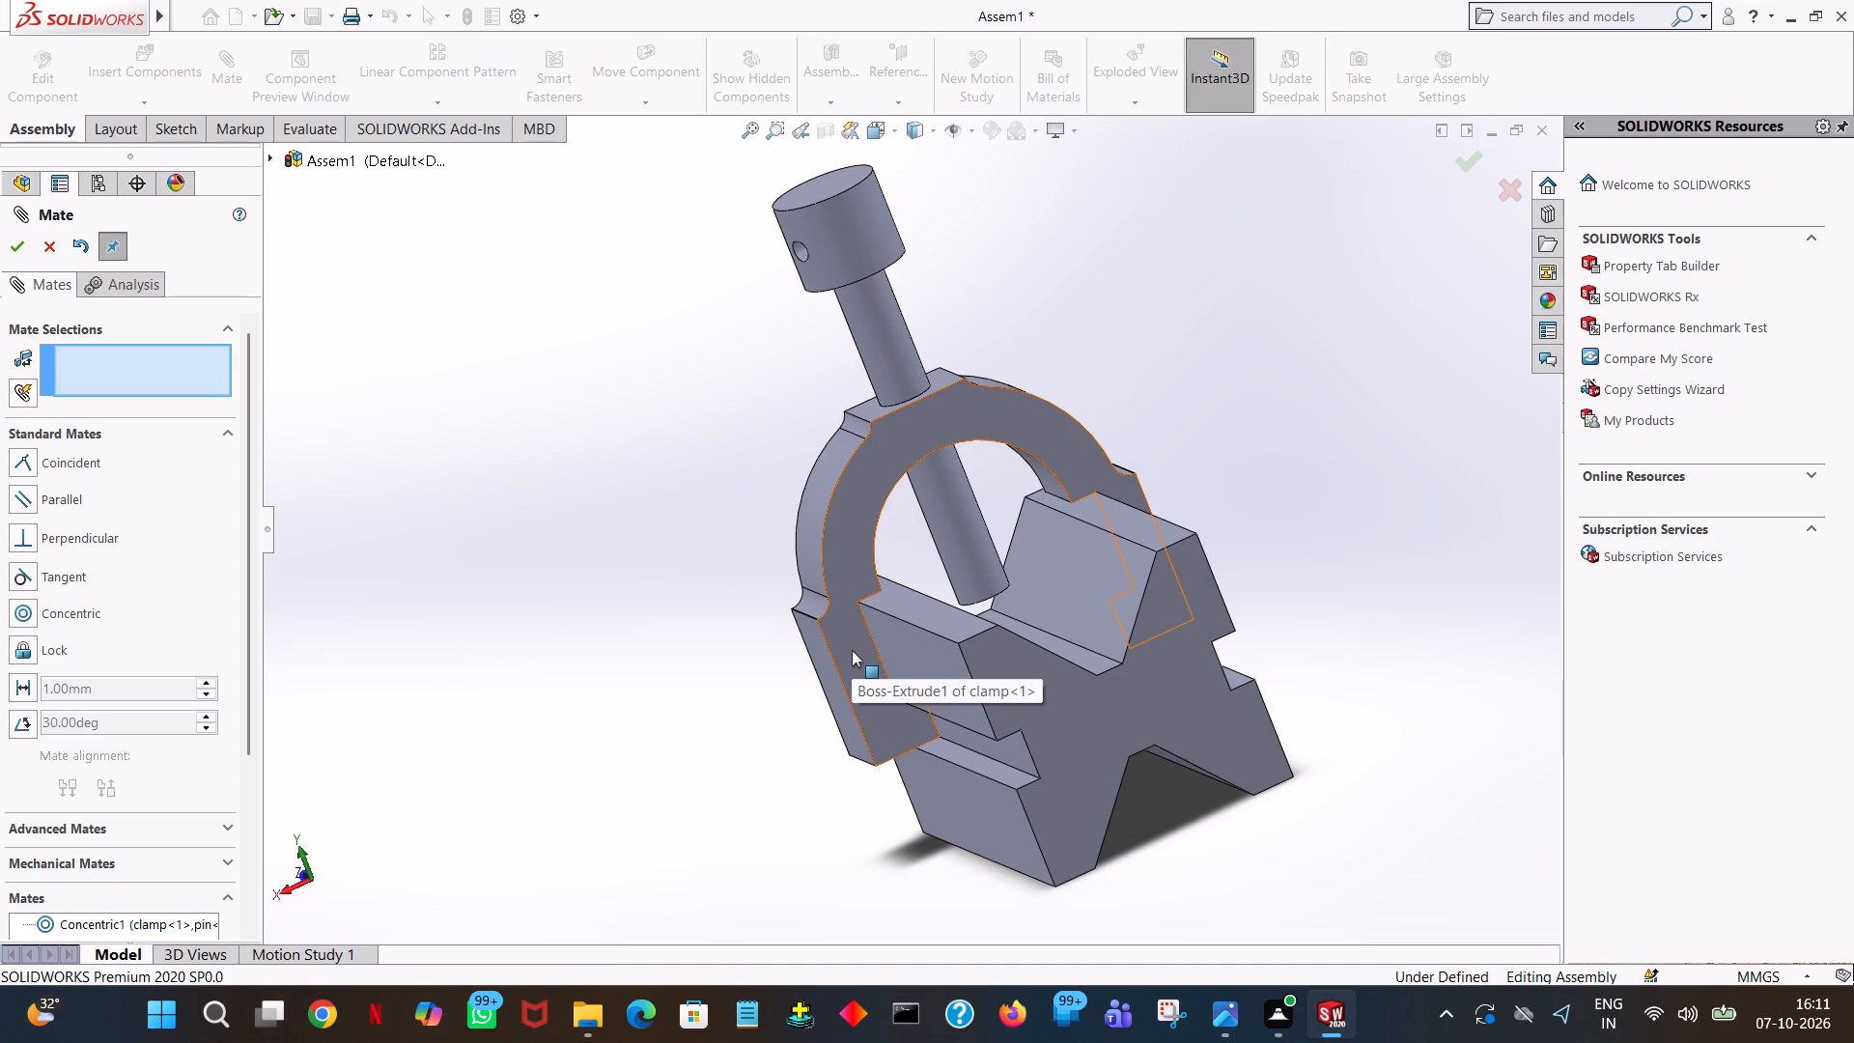
pyautogui.moveTo(721, 704); pyautogui.dragTo(776, 663, button='middle')
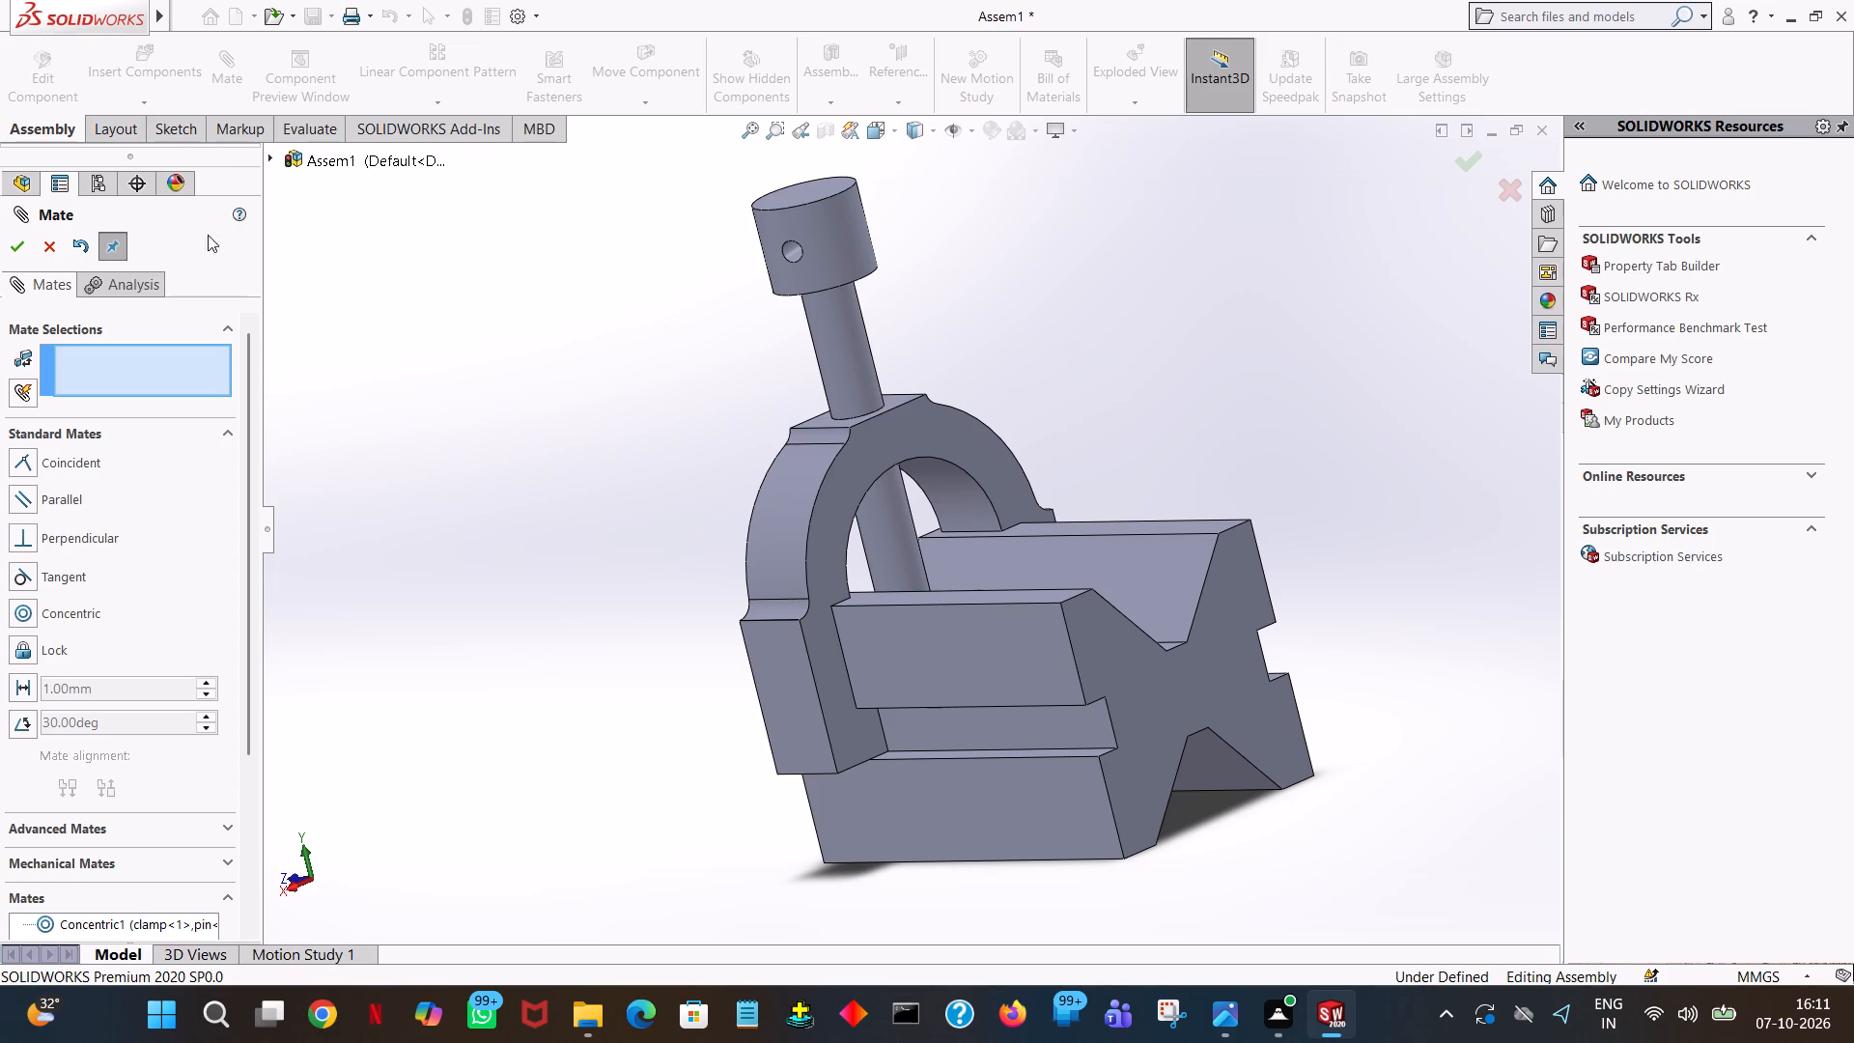
pyautogui.click(58, 248)
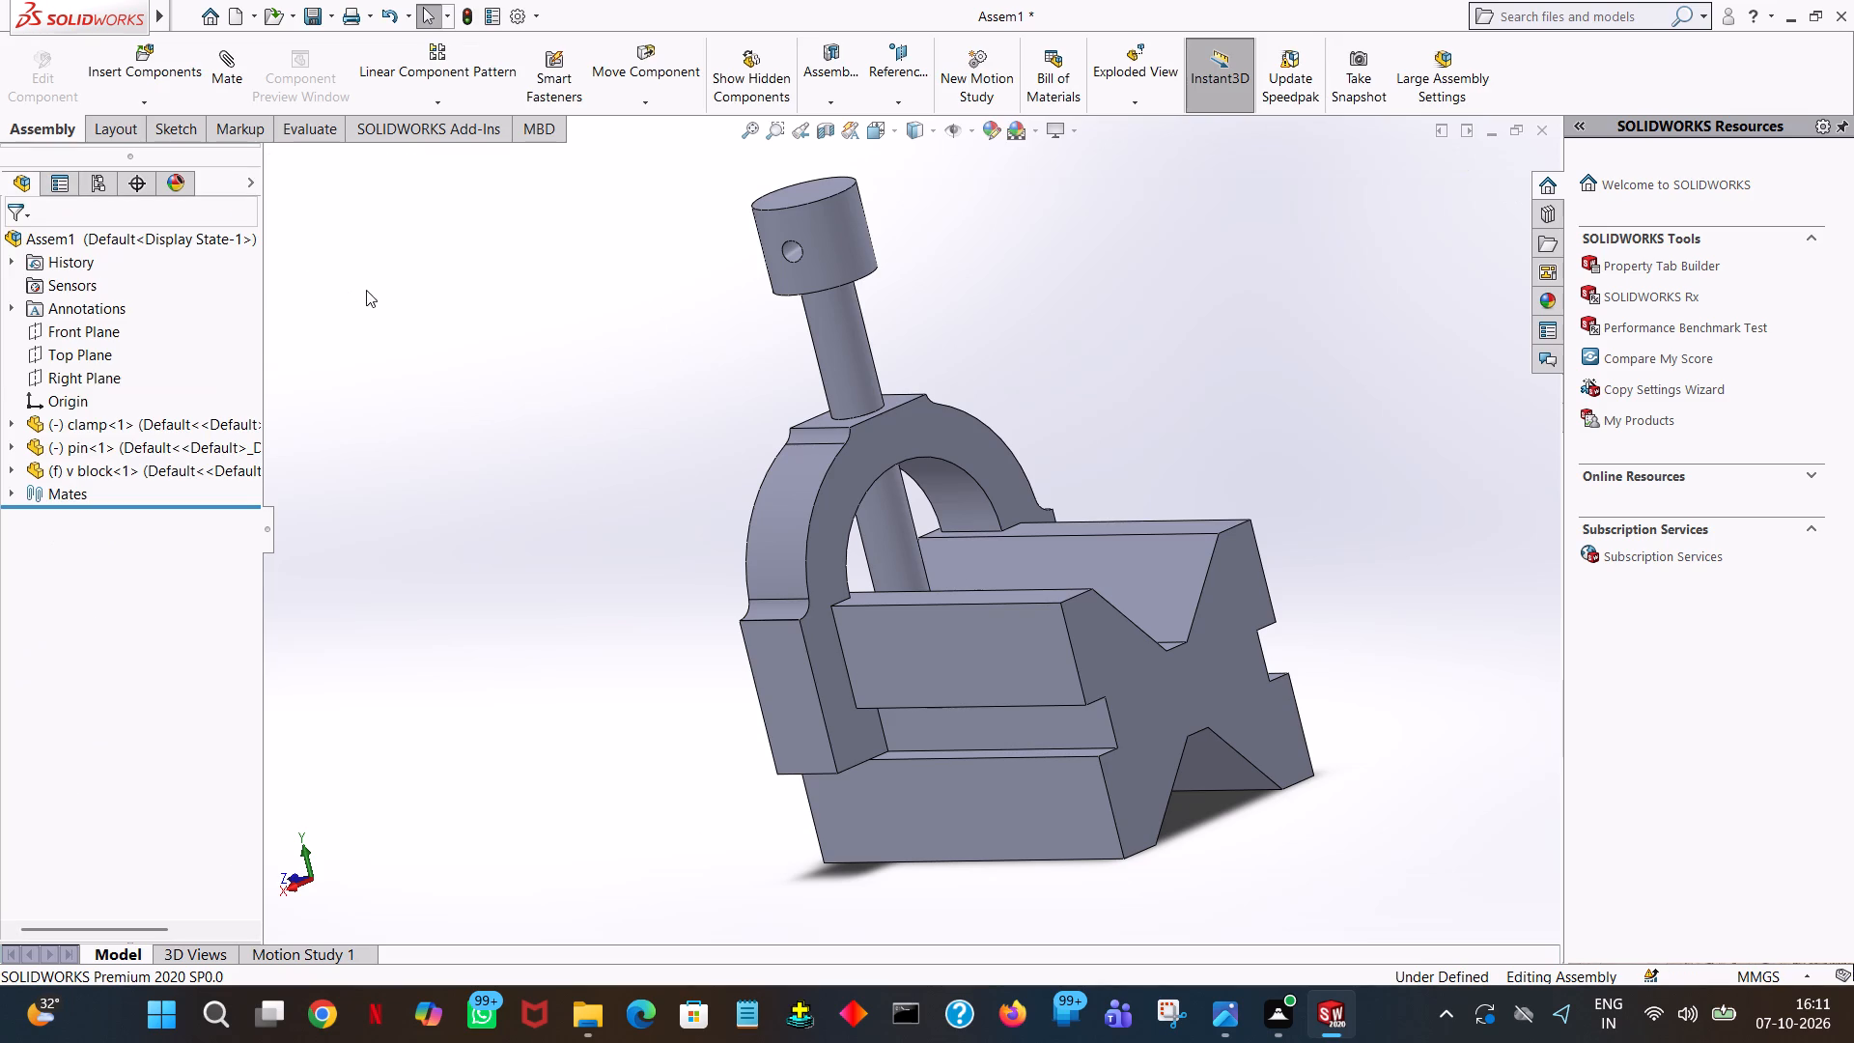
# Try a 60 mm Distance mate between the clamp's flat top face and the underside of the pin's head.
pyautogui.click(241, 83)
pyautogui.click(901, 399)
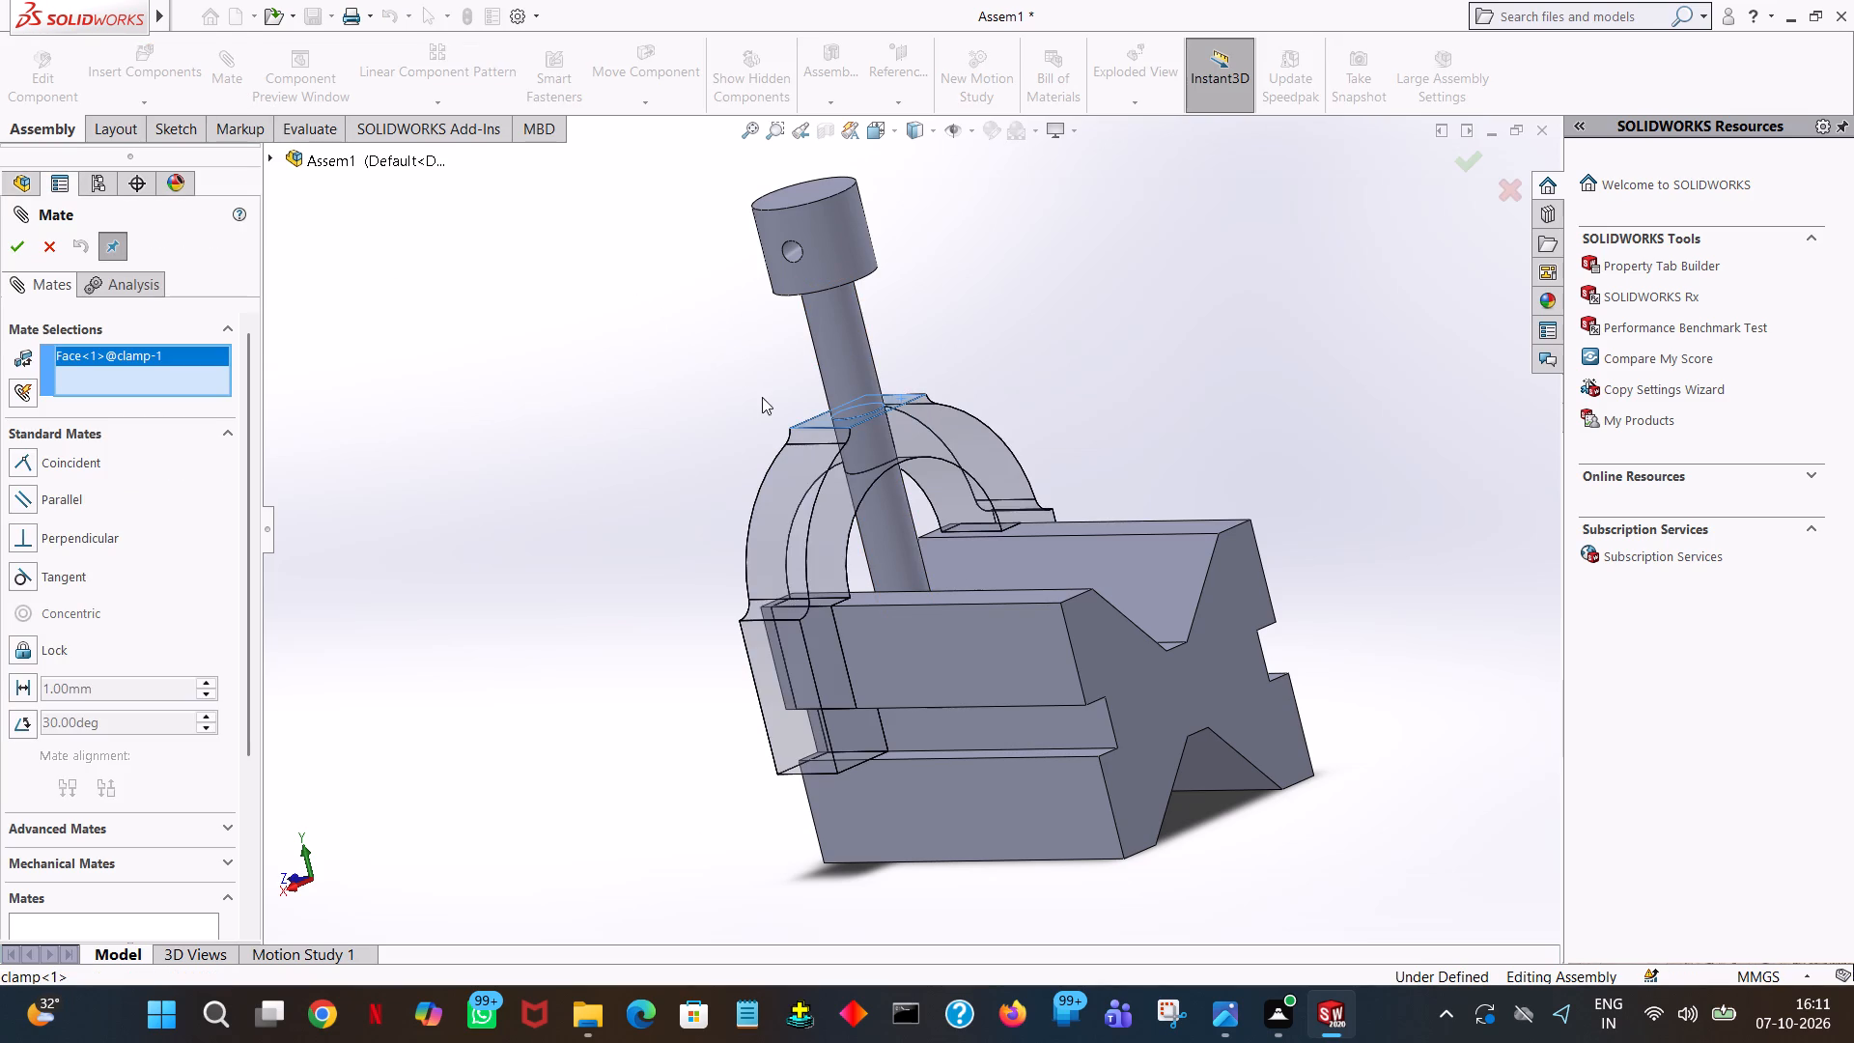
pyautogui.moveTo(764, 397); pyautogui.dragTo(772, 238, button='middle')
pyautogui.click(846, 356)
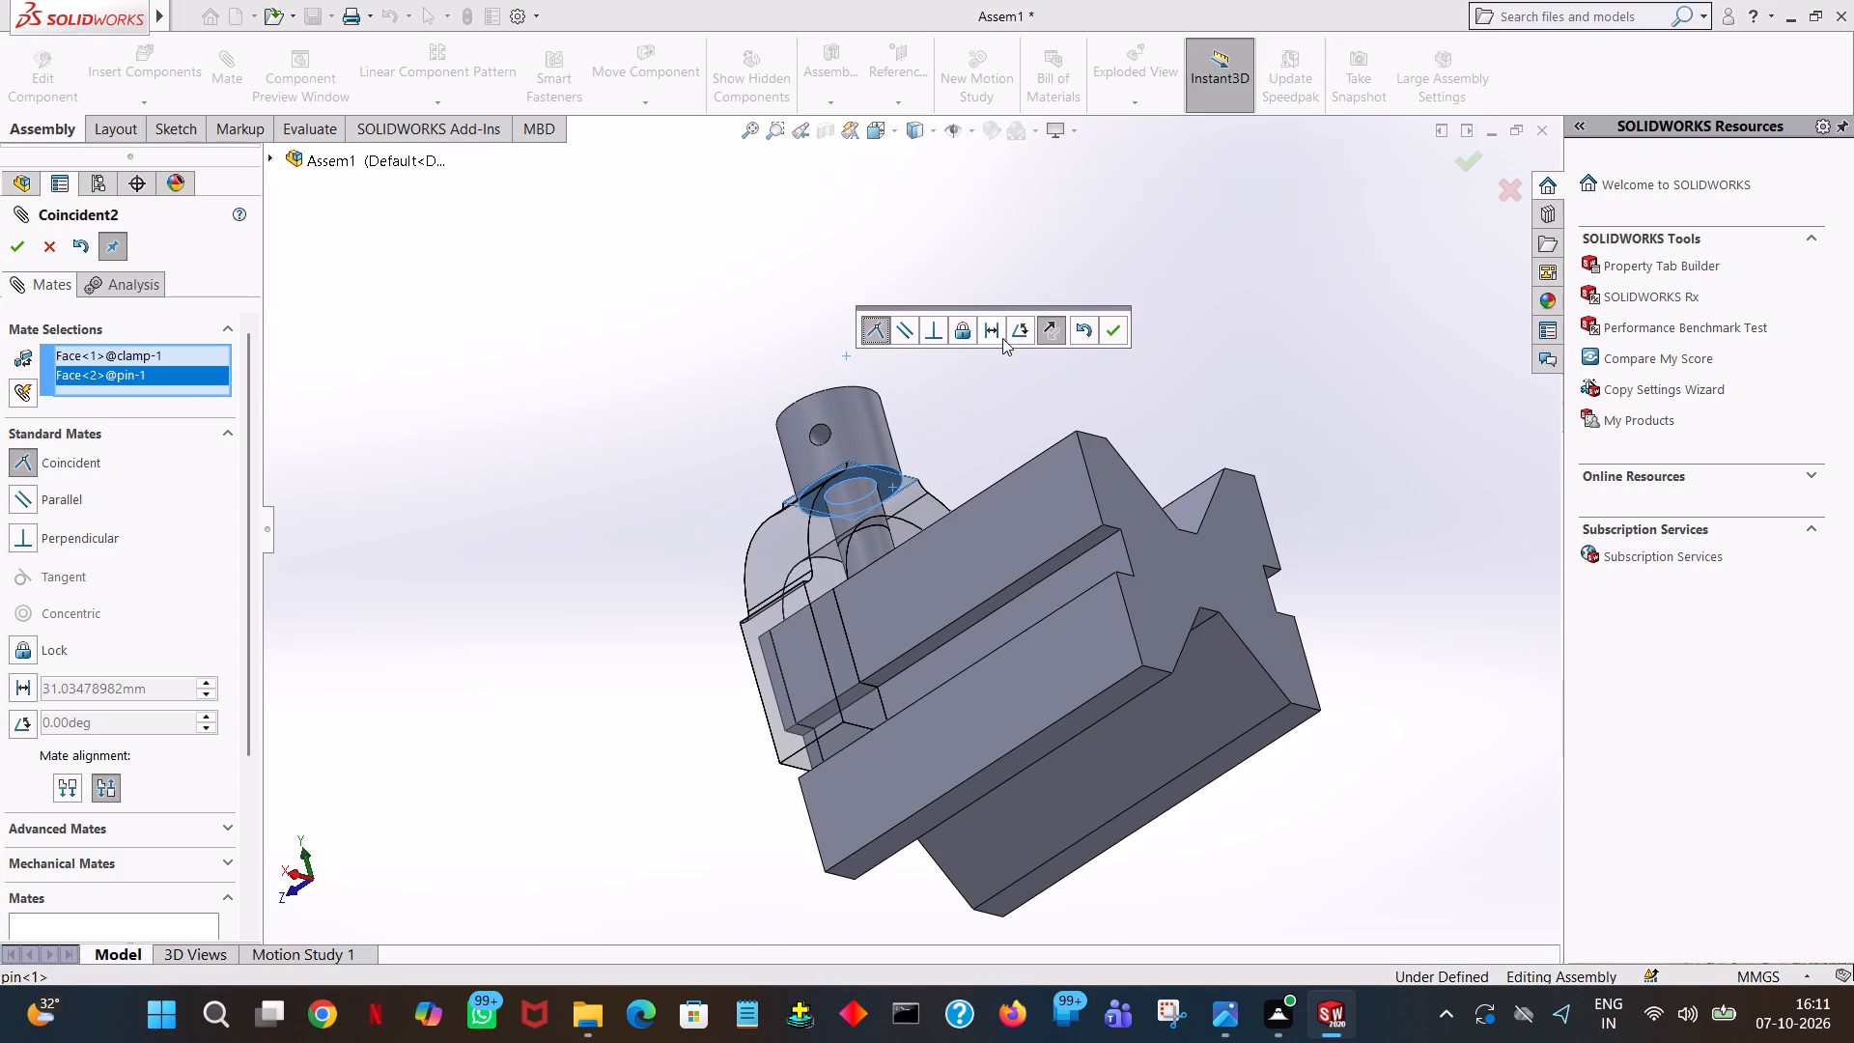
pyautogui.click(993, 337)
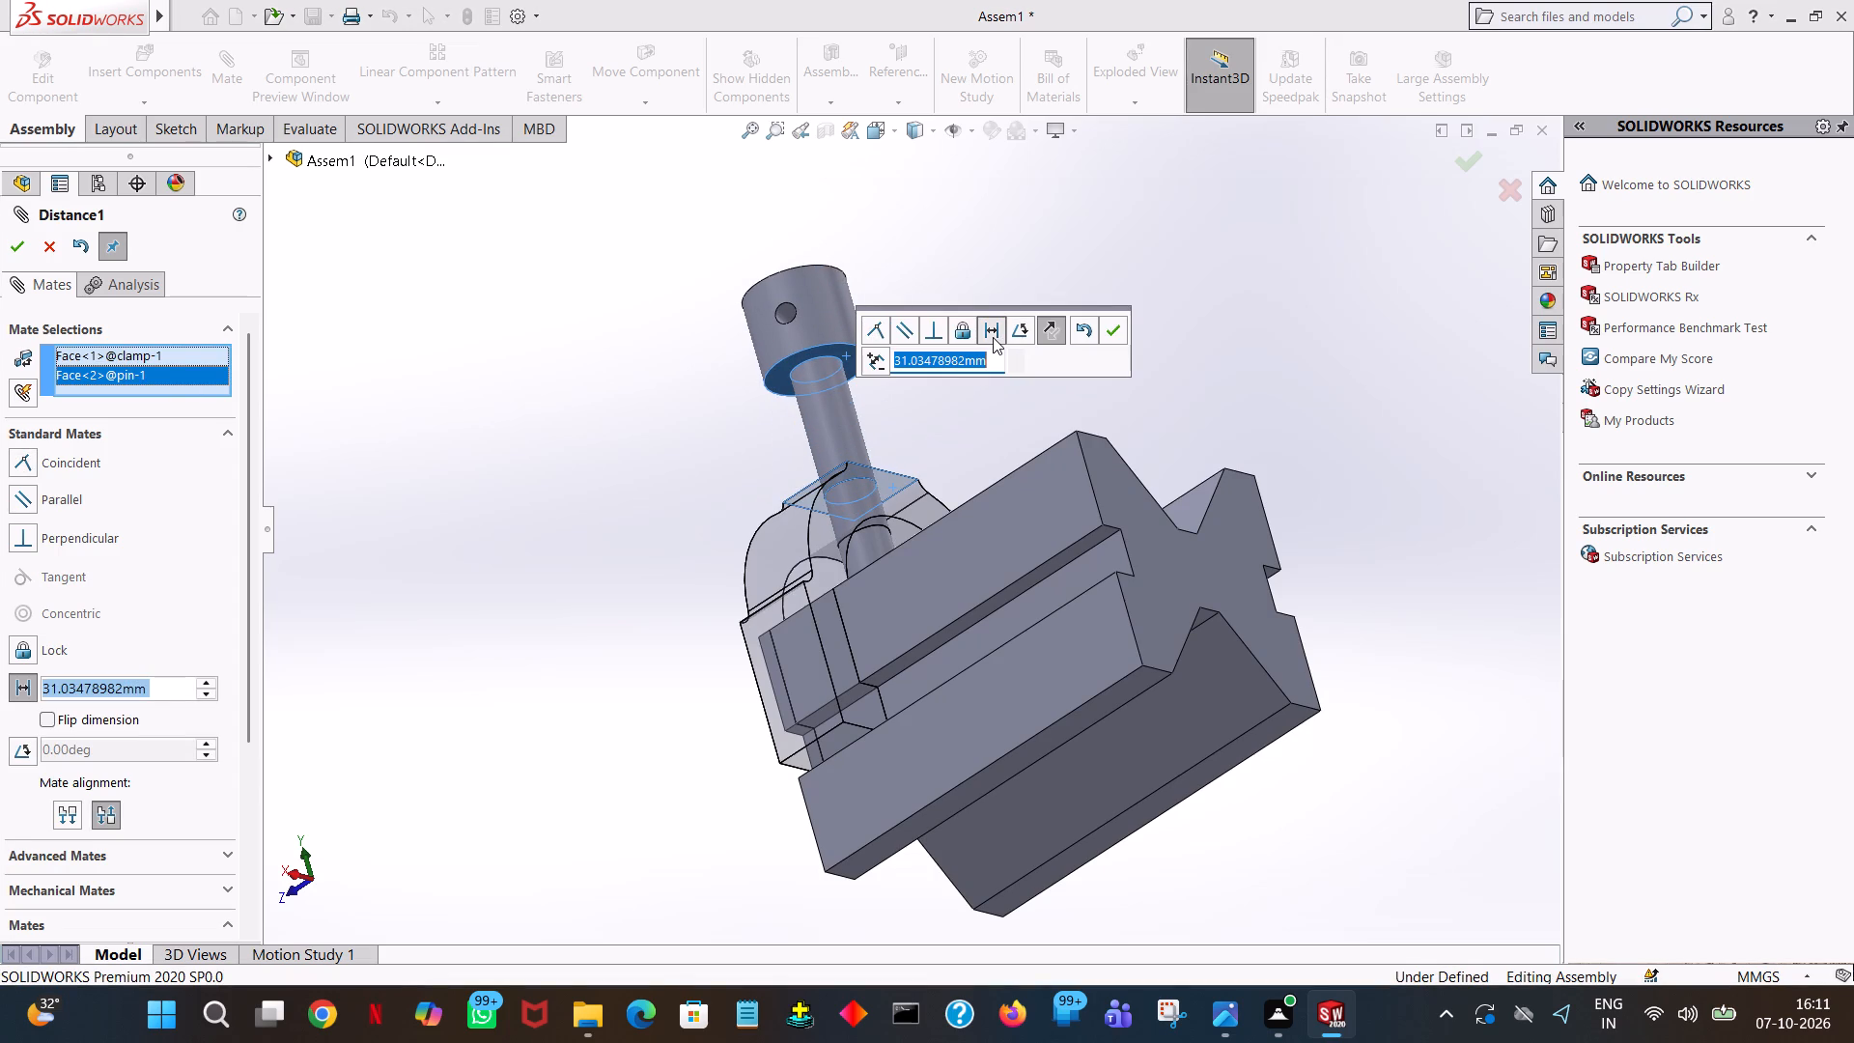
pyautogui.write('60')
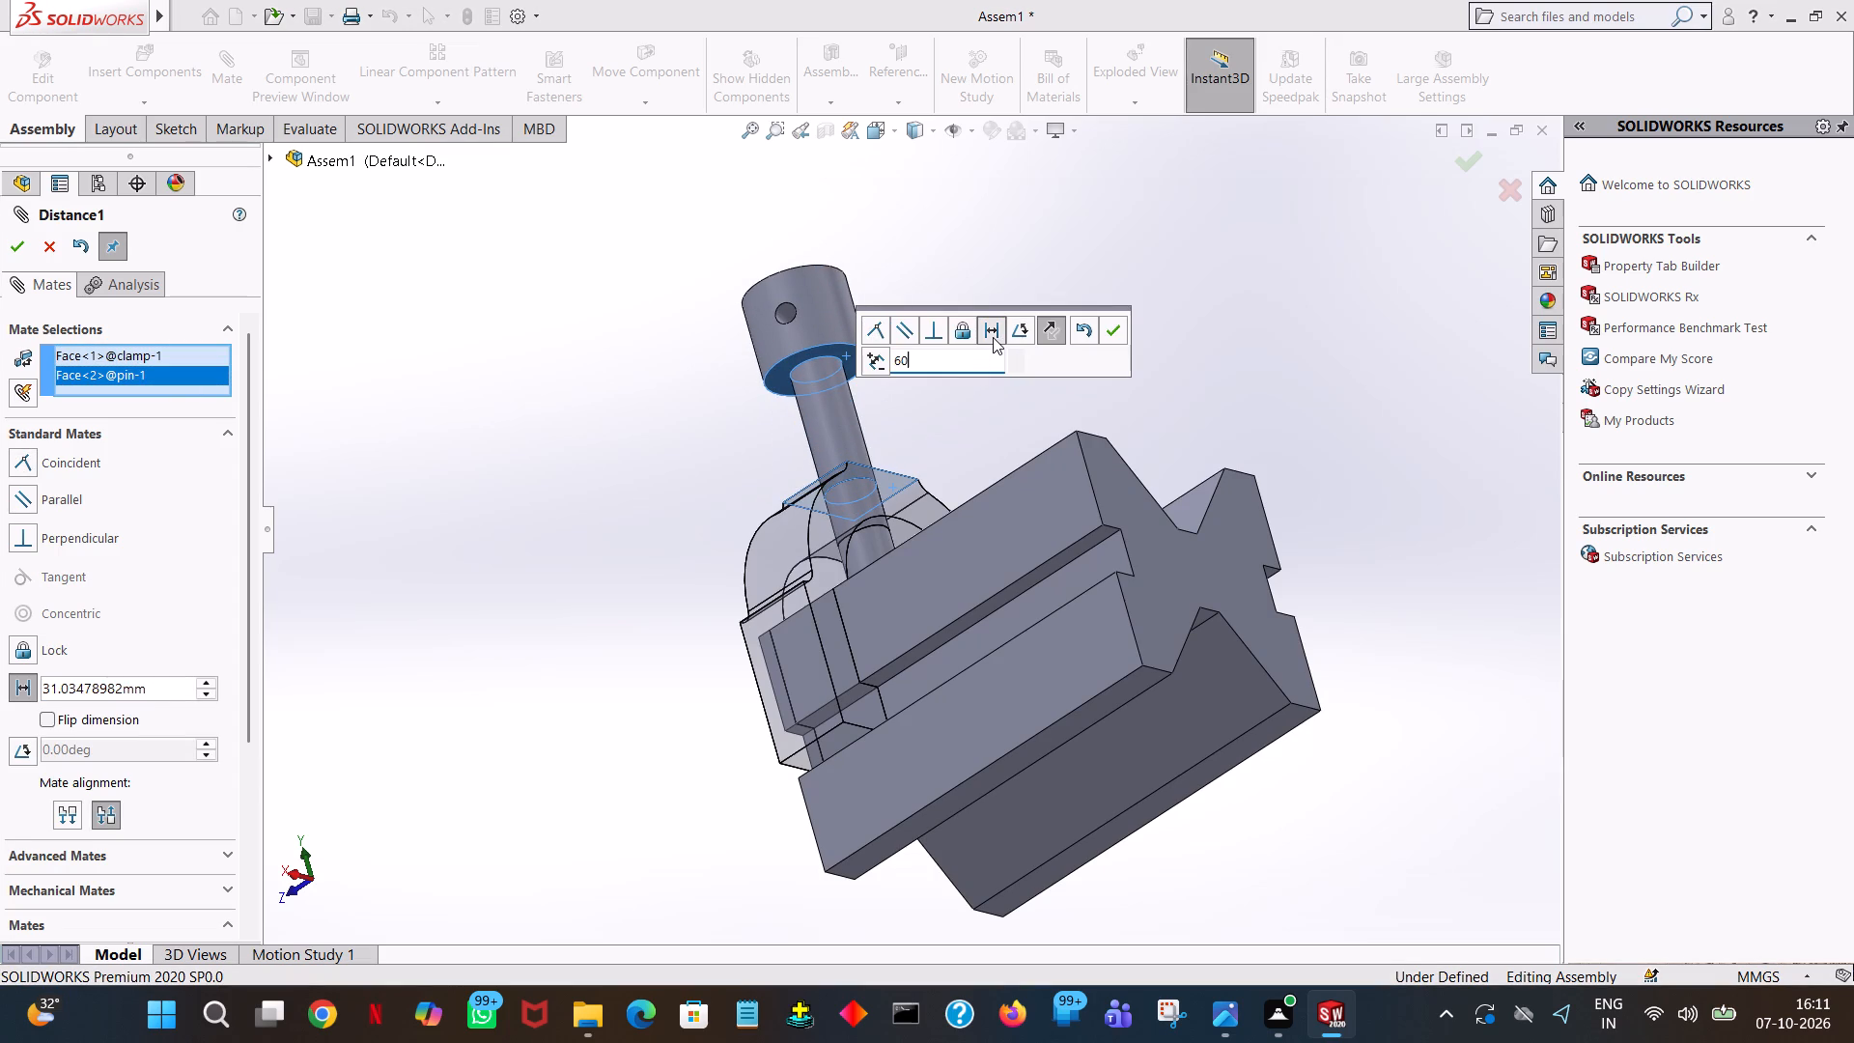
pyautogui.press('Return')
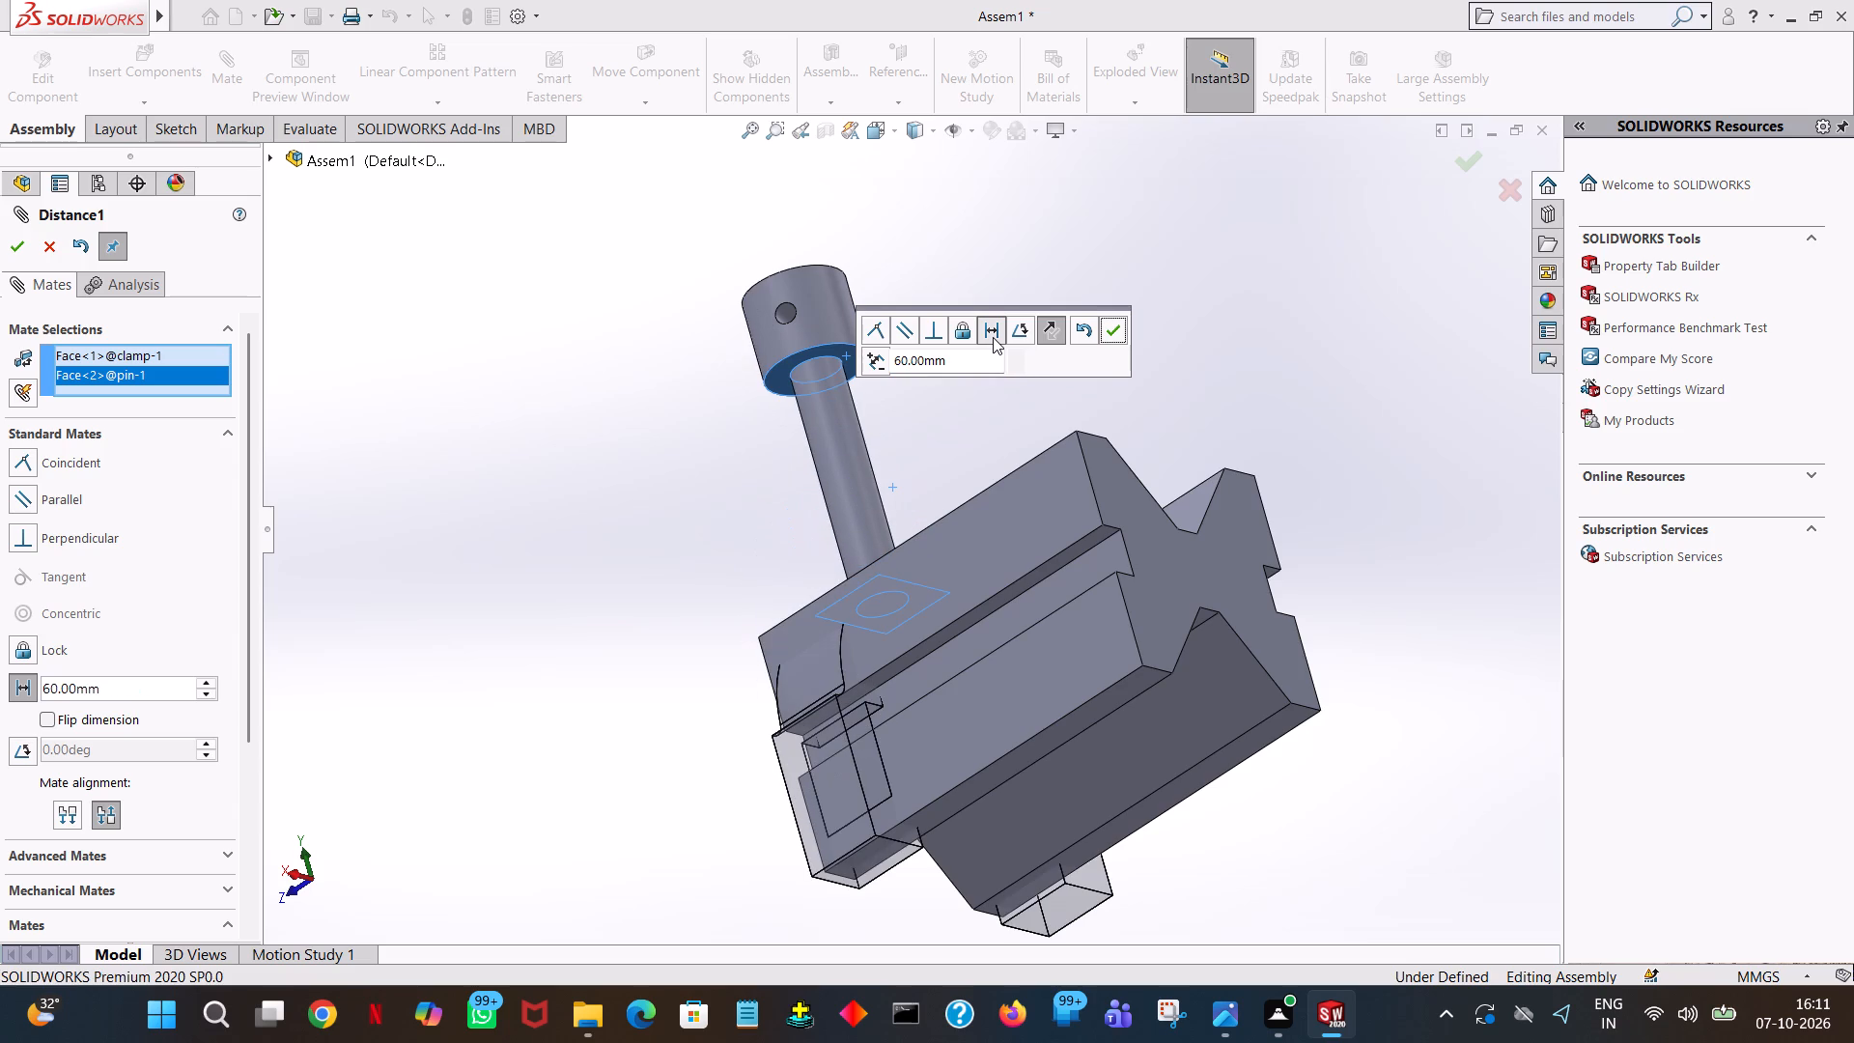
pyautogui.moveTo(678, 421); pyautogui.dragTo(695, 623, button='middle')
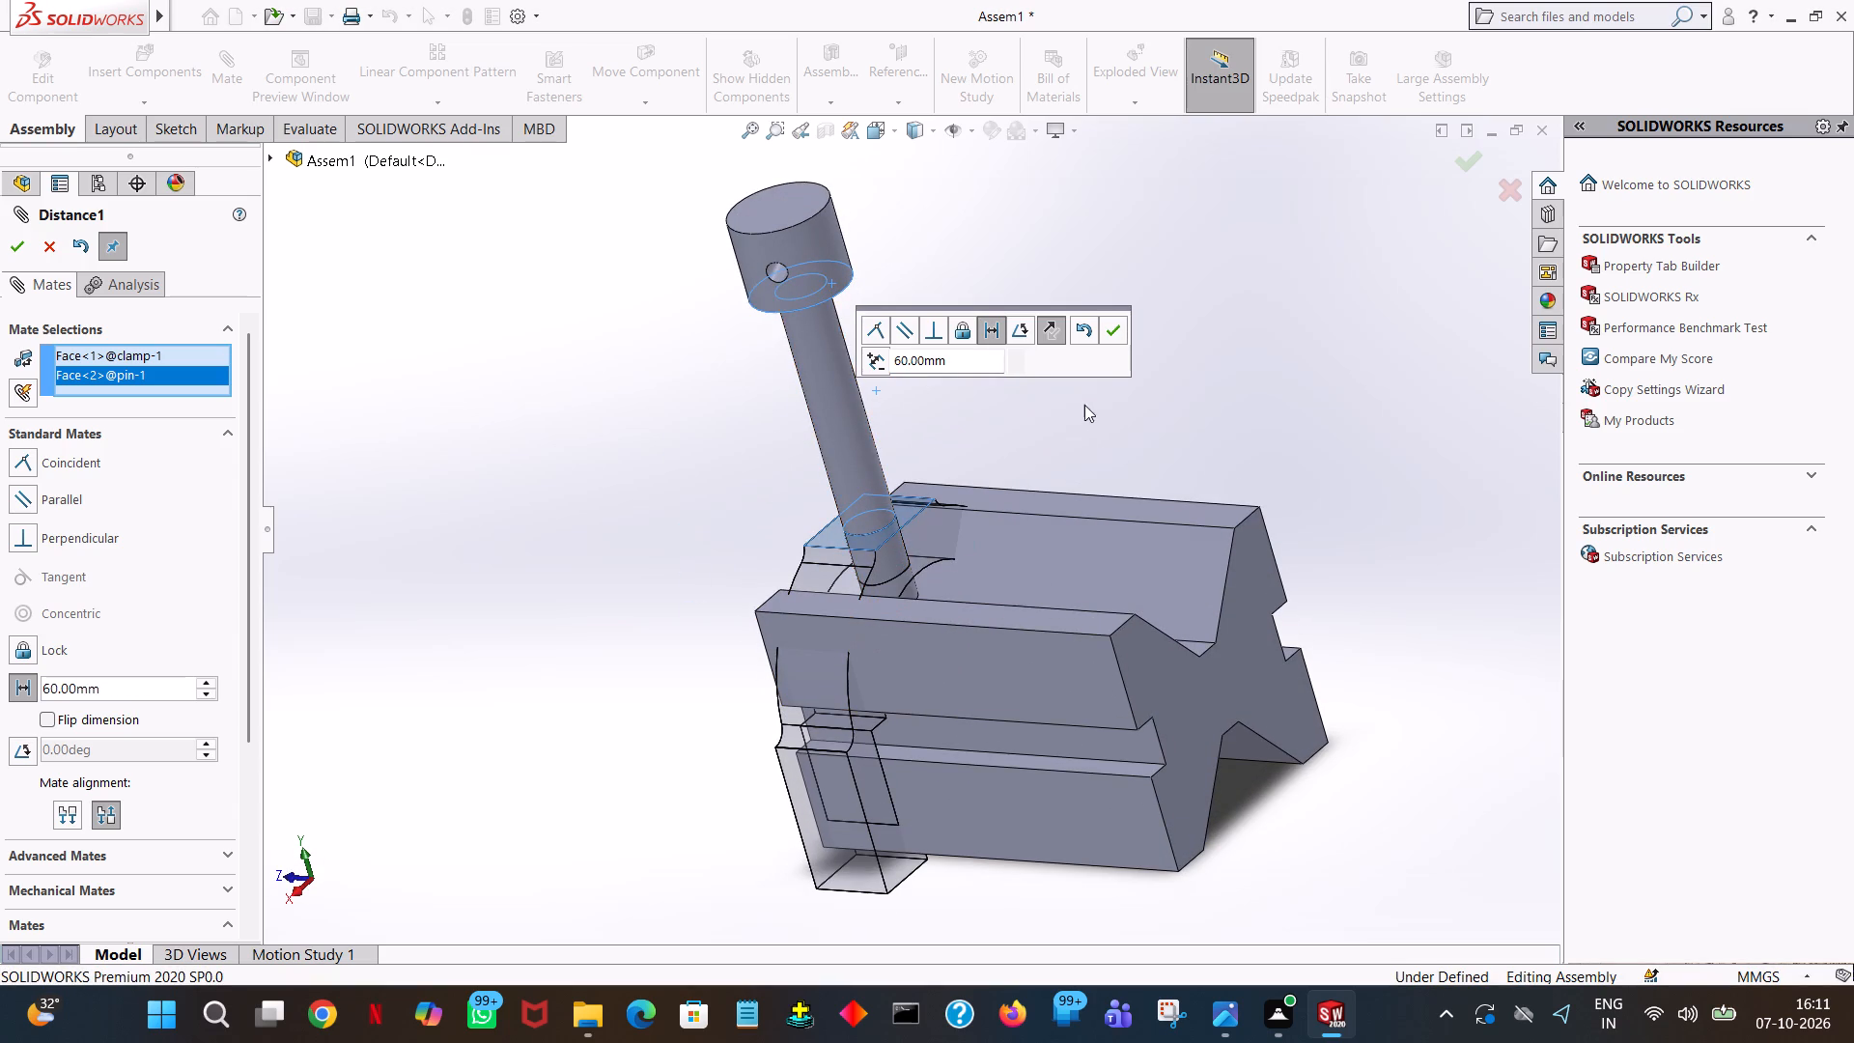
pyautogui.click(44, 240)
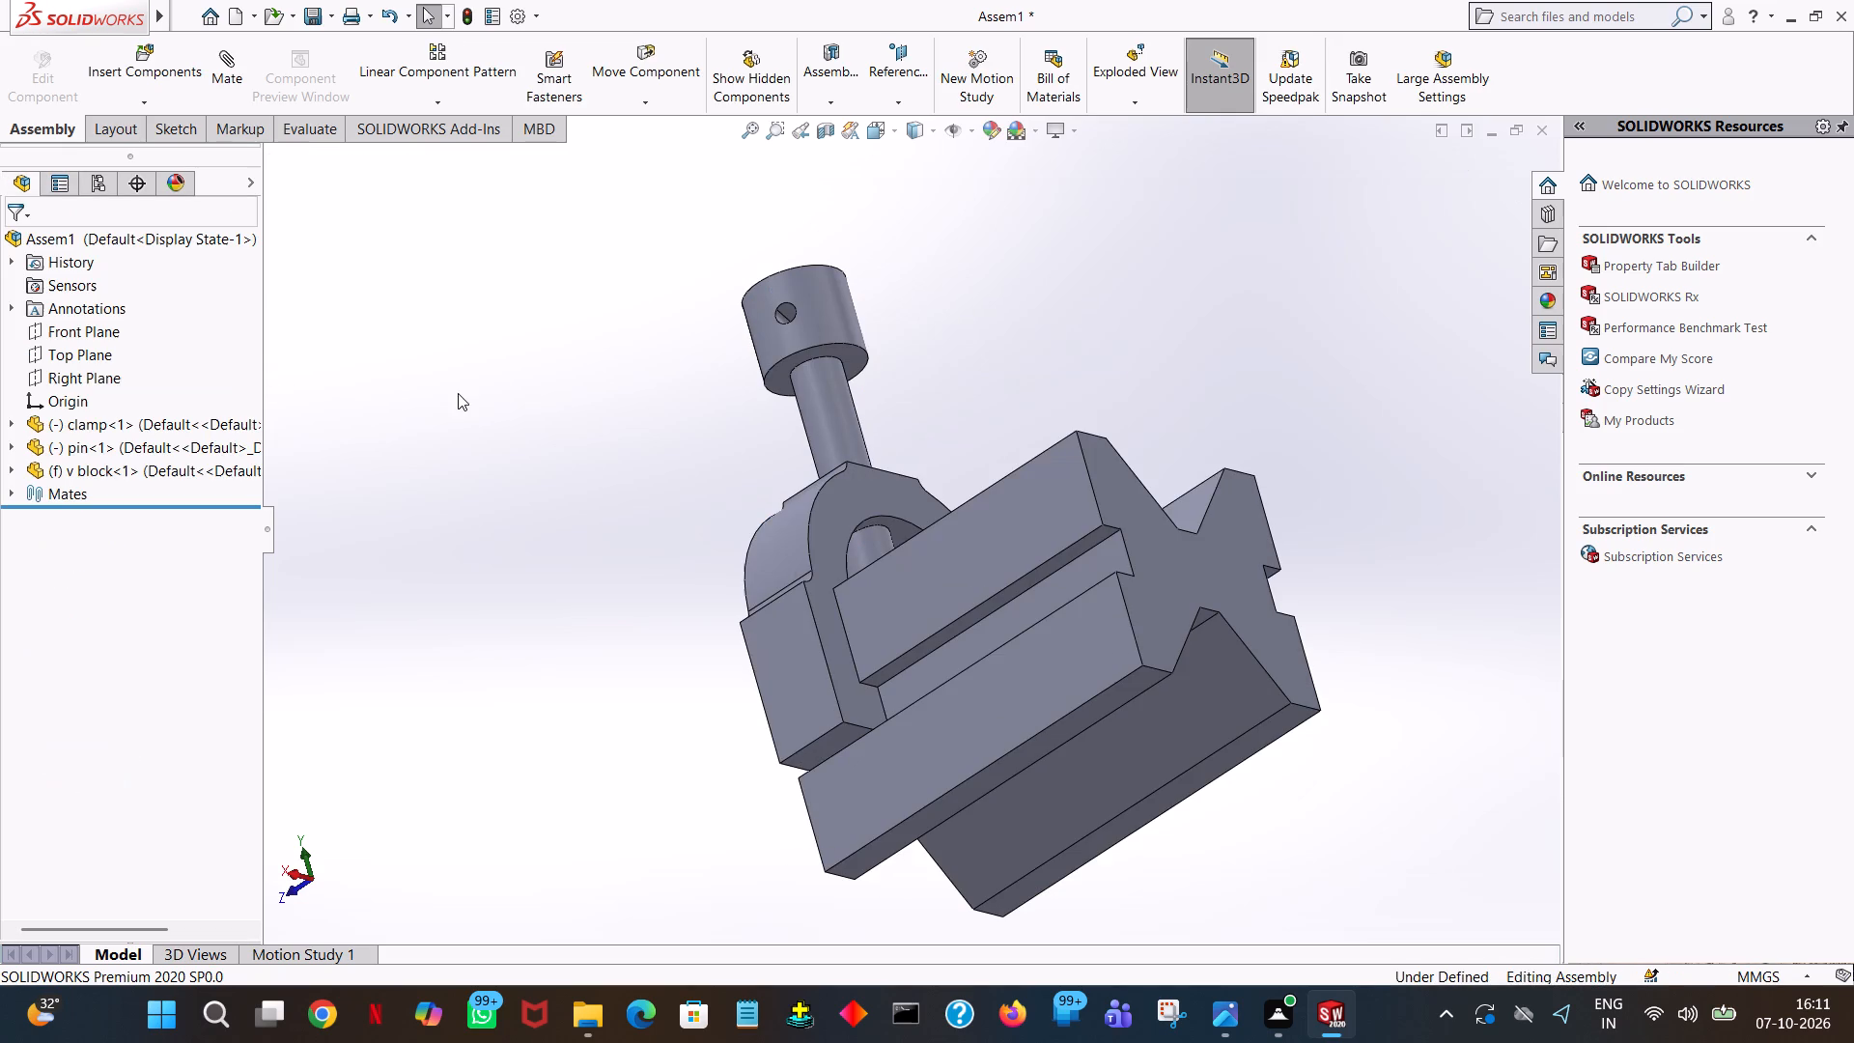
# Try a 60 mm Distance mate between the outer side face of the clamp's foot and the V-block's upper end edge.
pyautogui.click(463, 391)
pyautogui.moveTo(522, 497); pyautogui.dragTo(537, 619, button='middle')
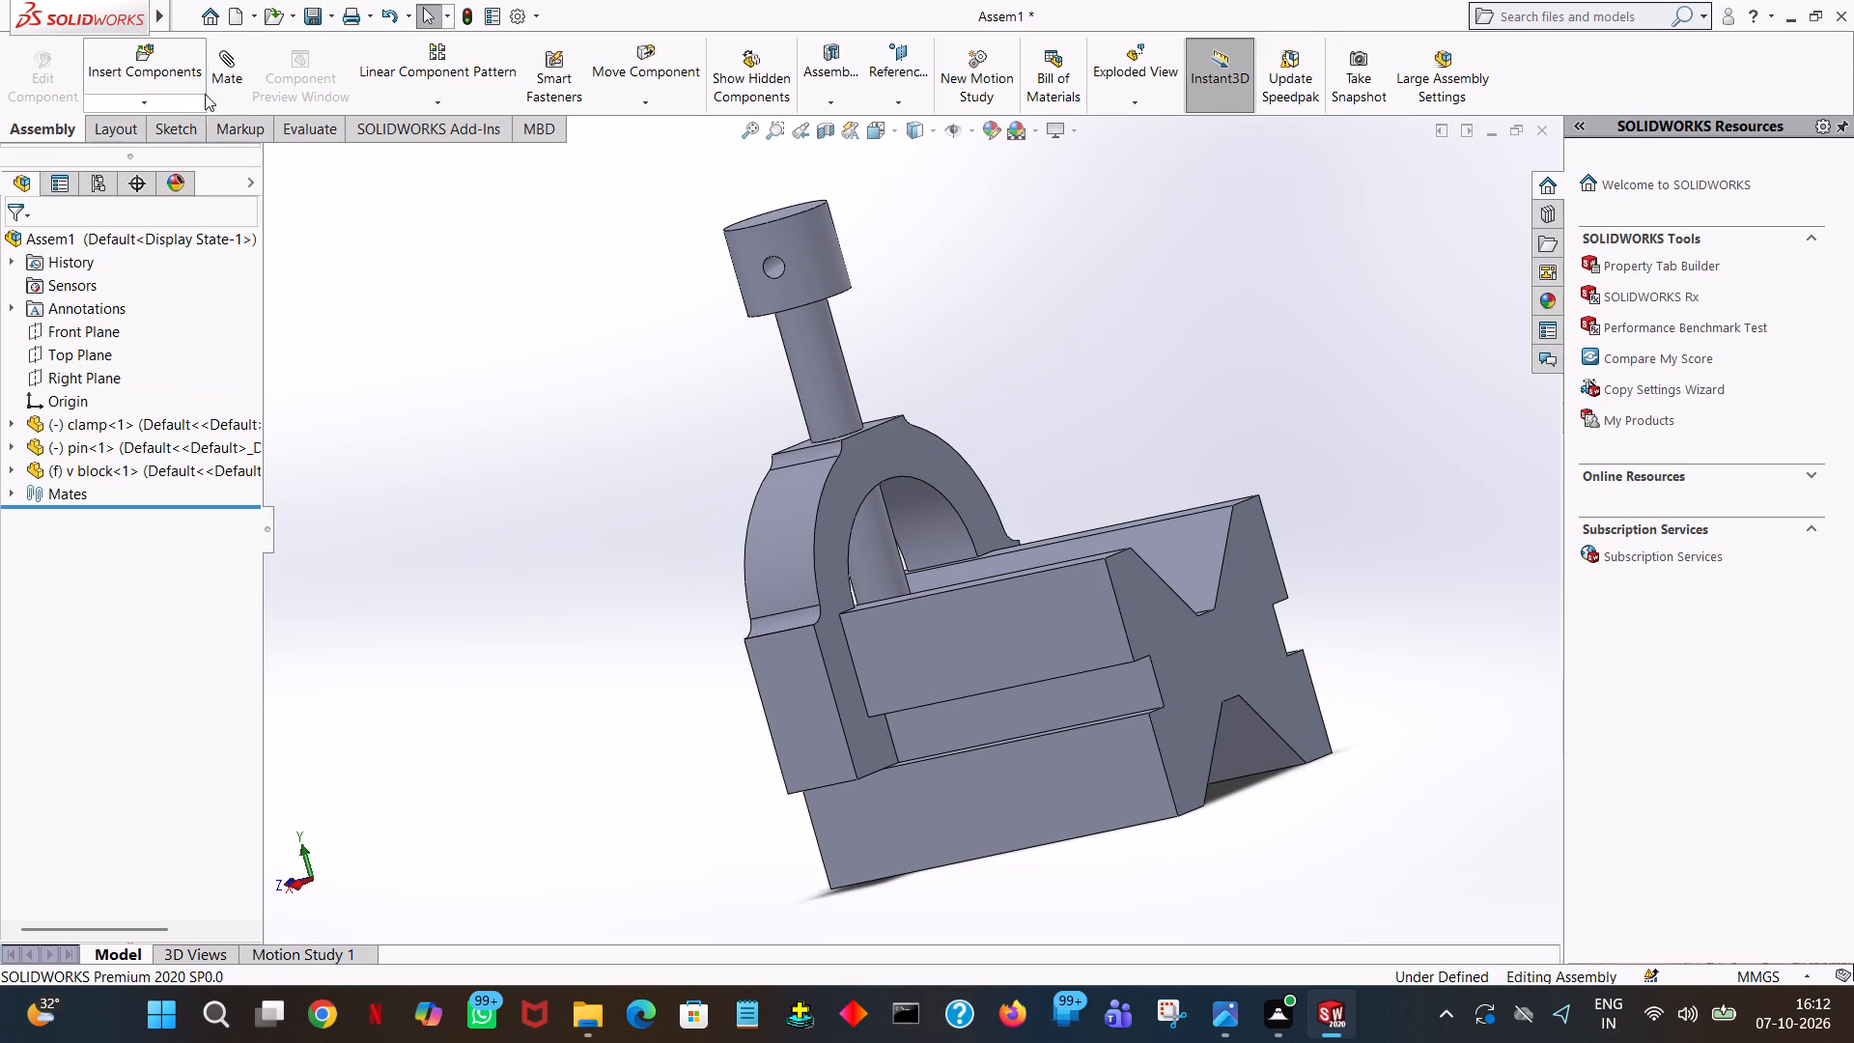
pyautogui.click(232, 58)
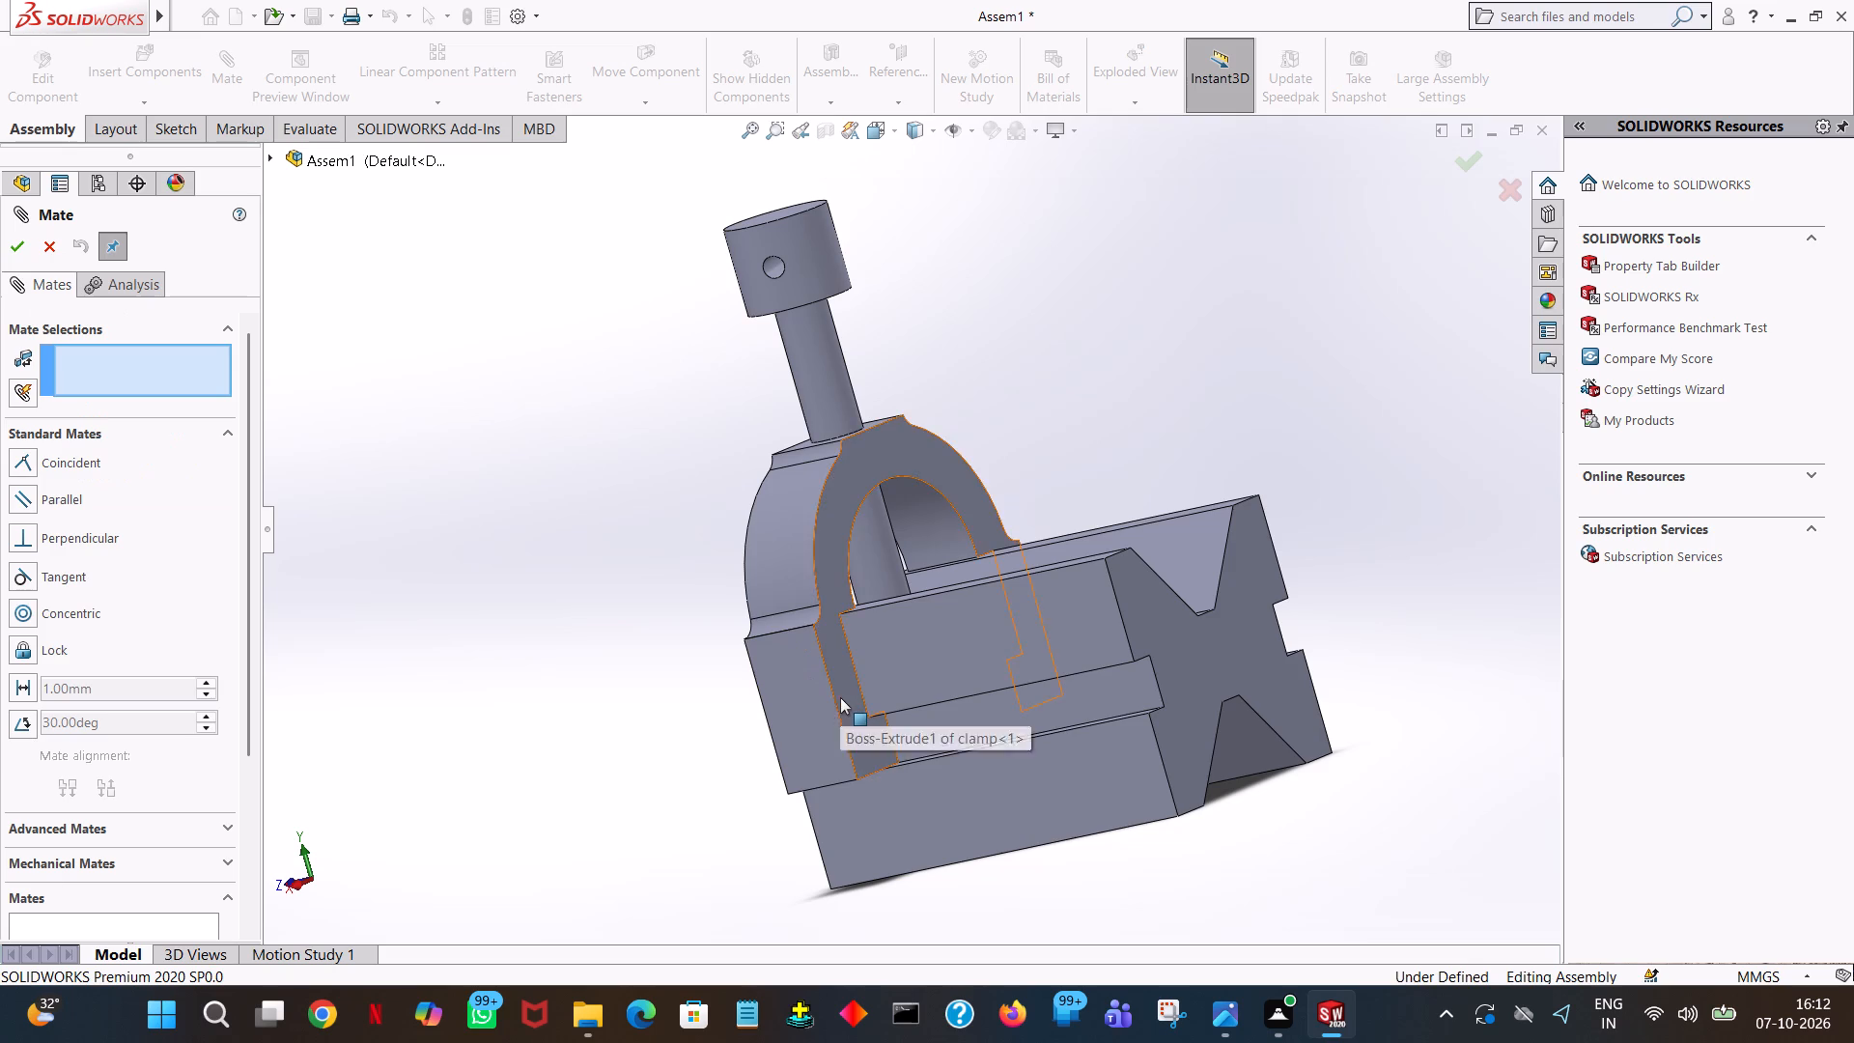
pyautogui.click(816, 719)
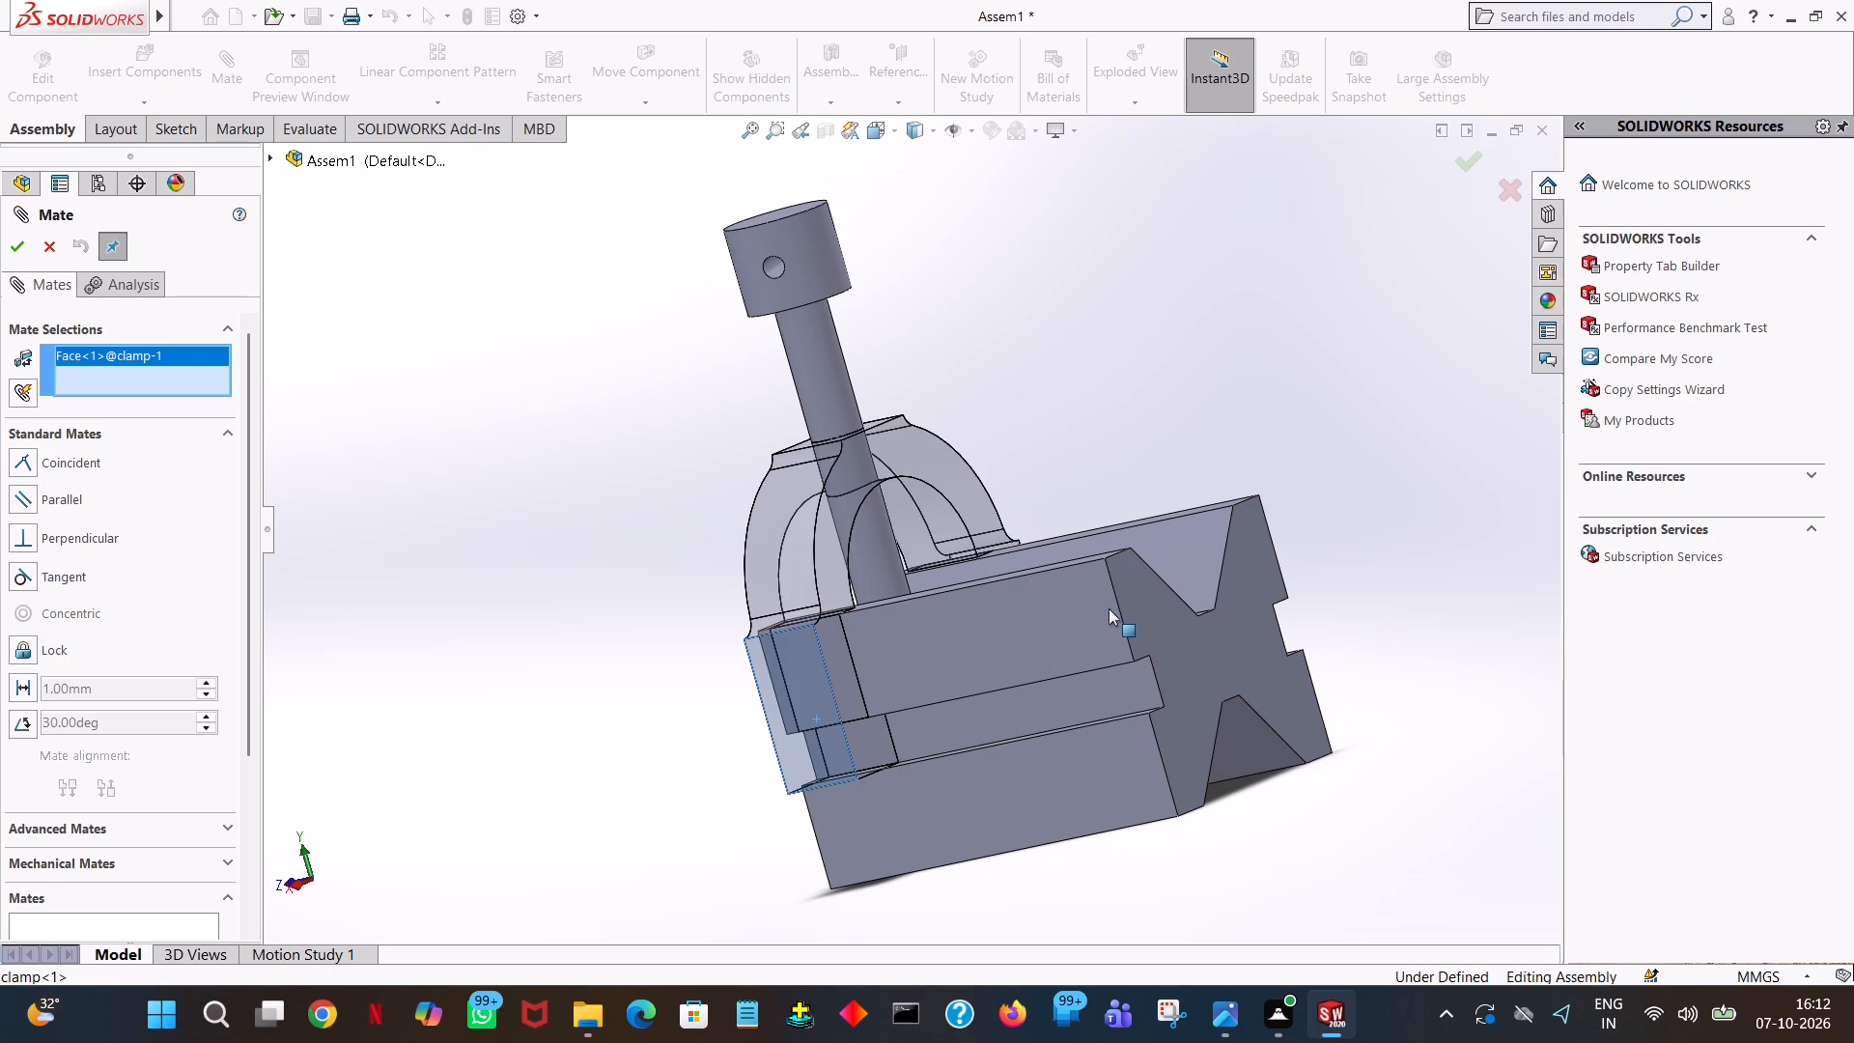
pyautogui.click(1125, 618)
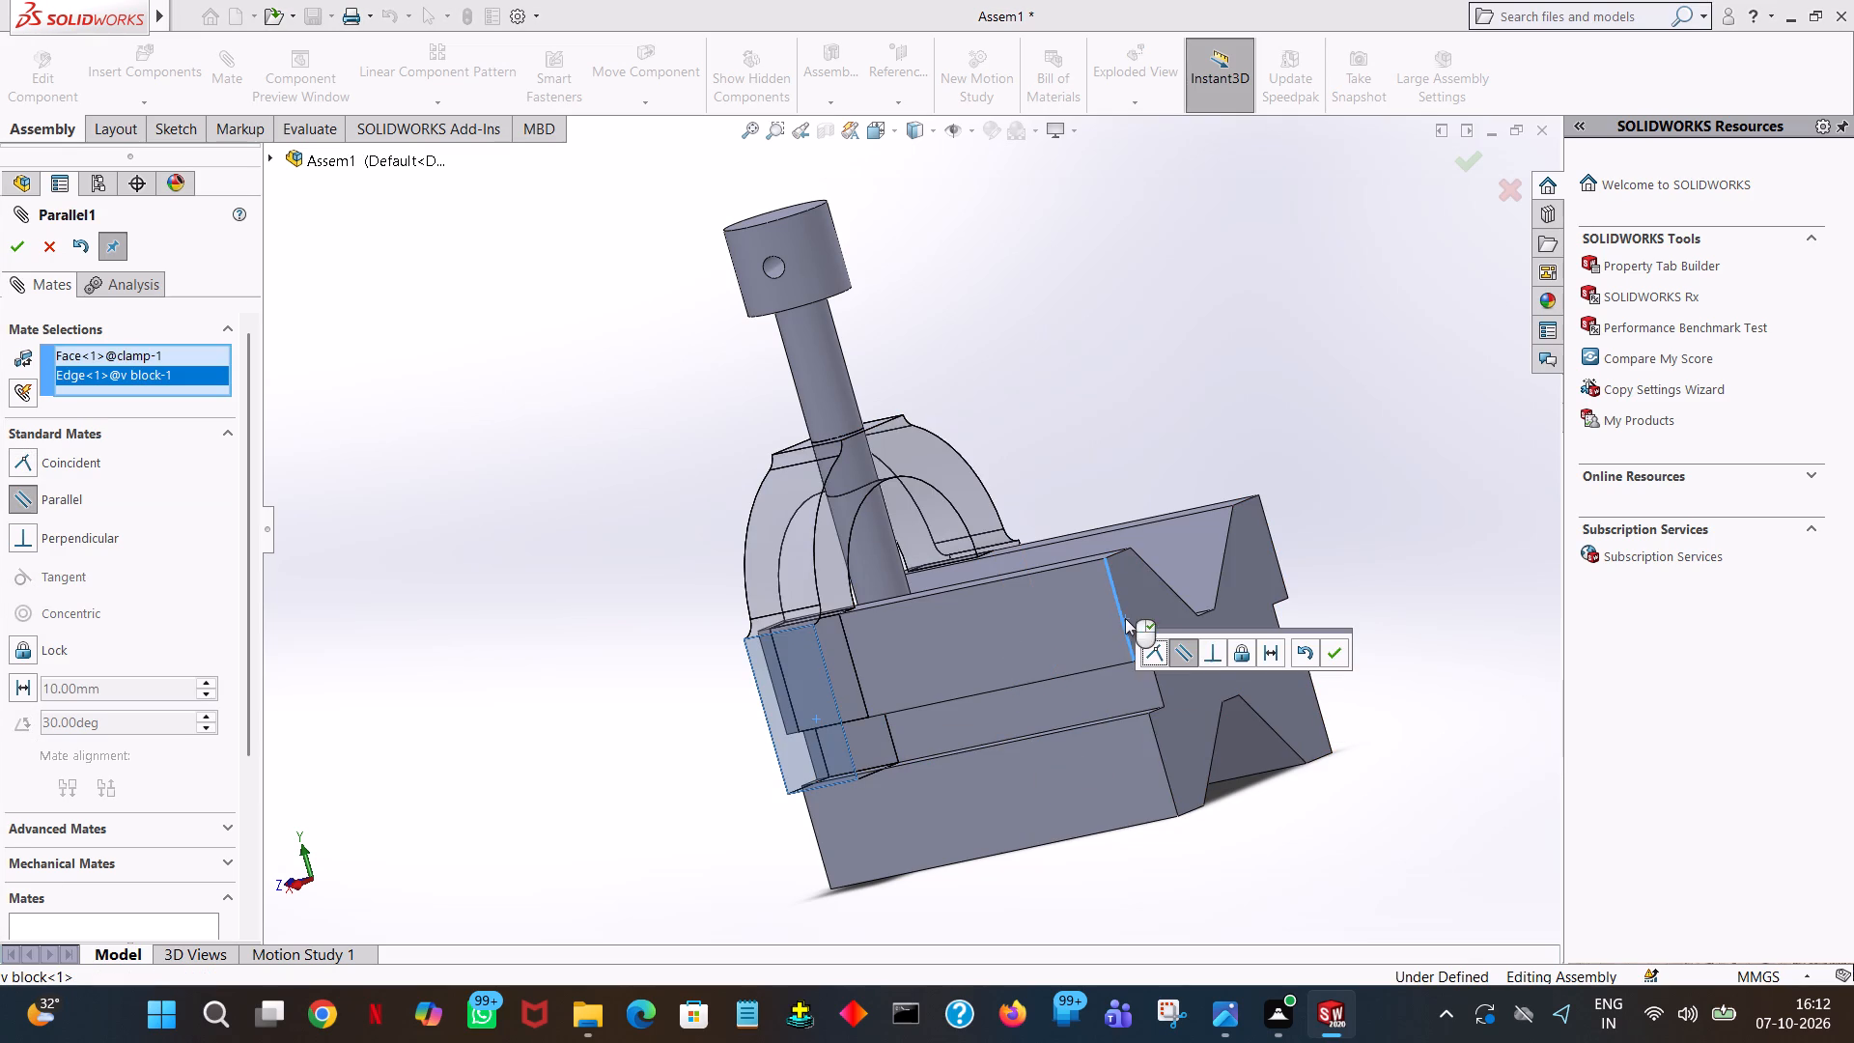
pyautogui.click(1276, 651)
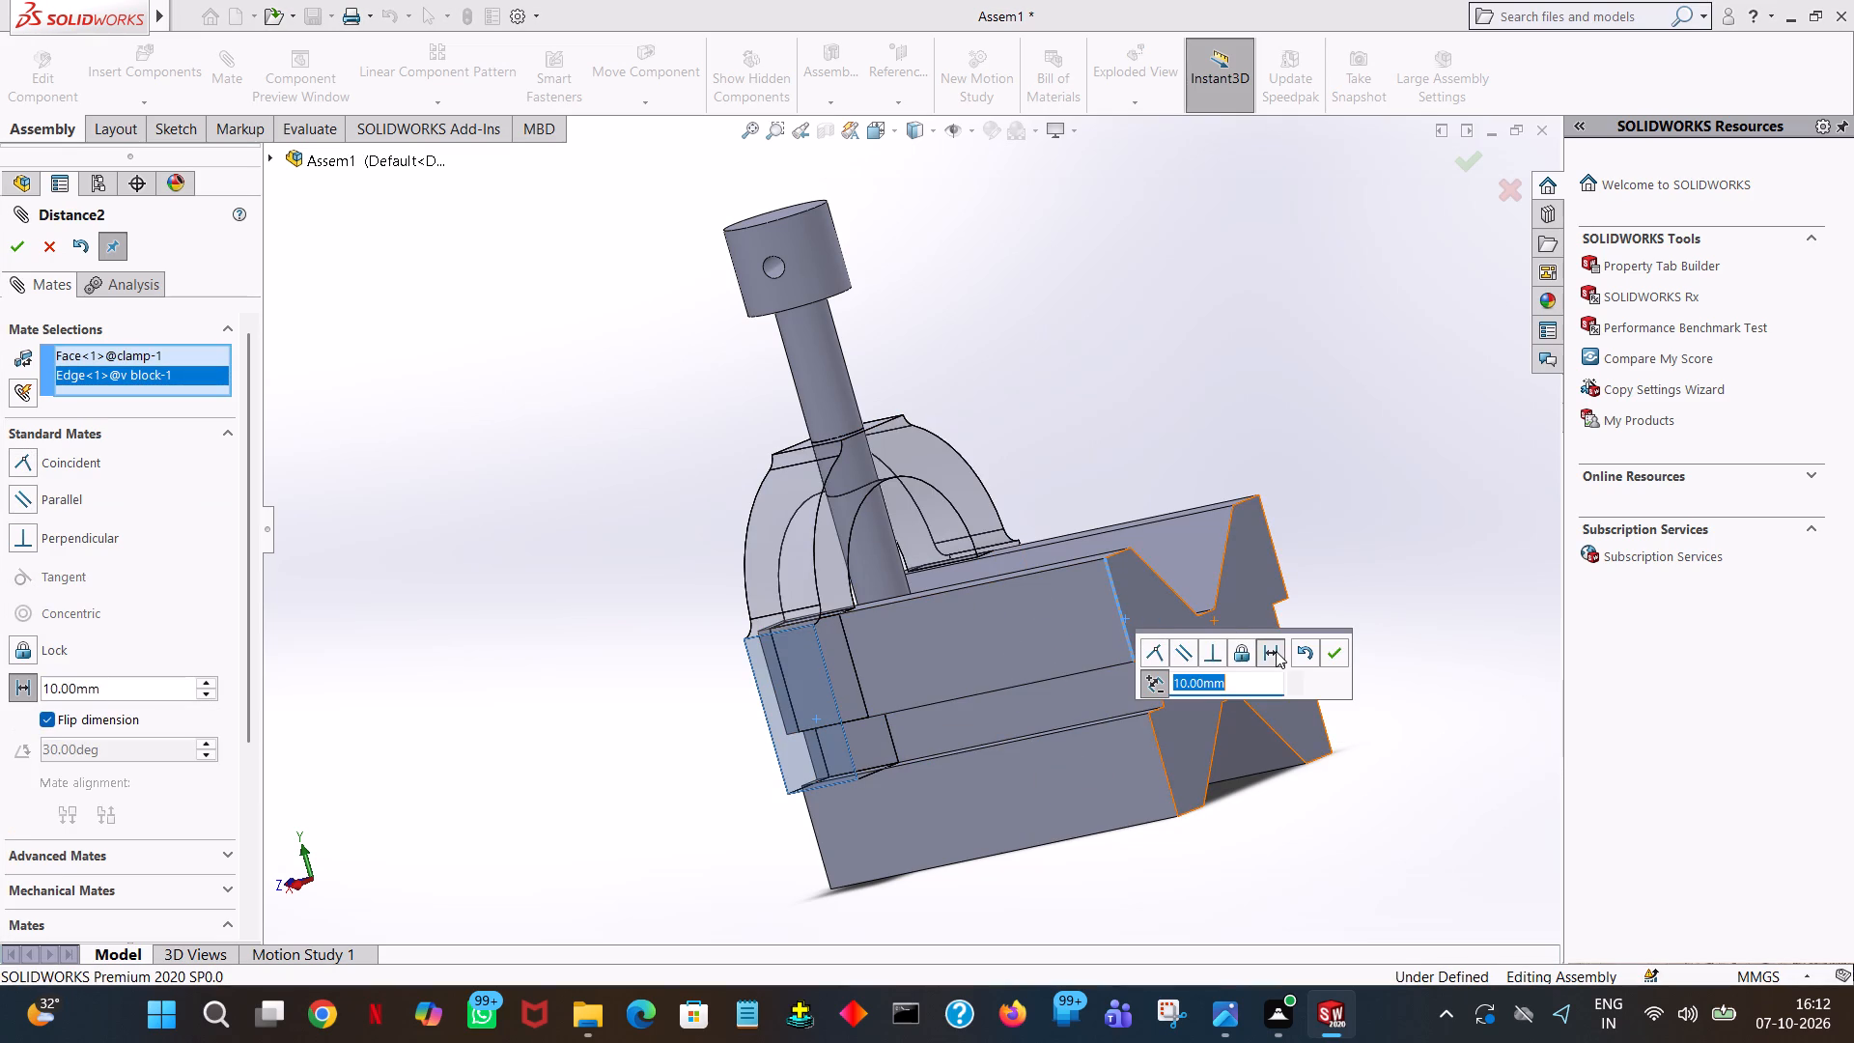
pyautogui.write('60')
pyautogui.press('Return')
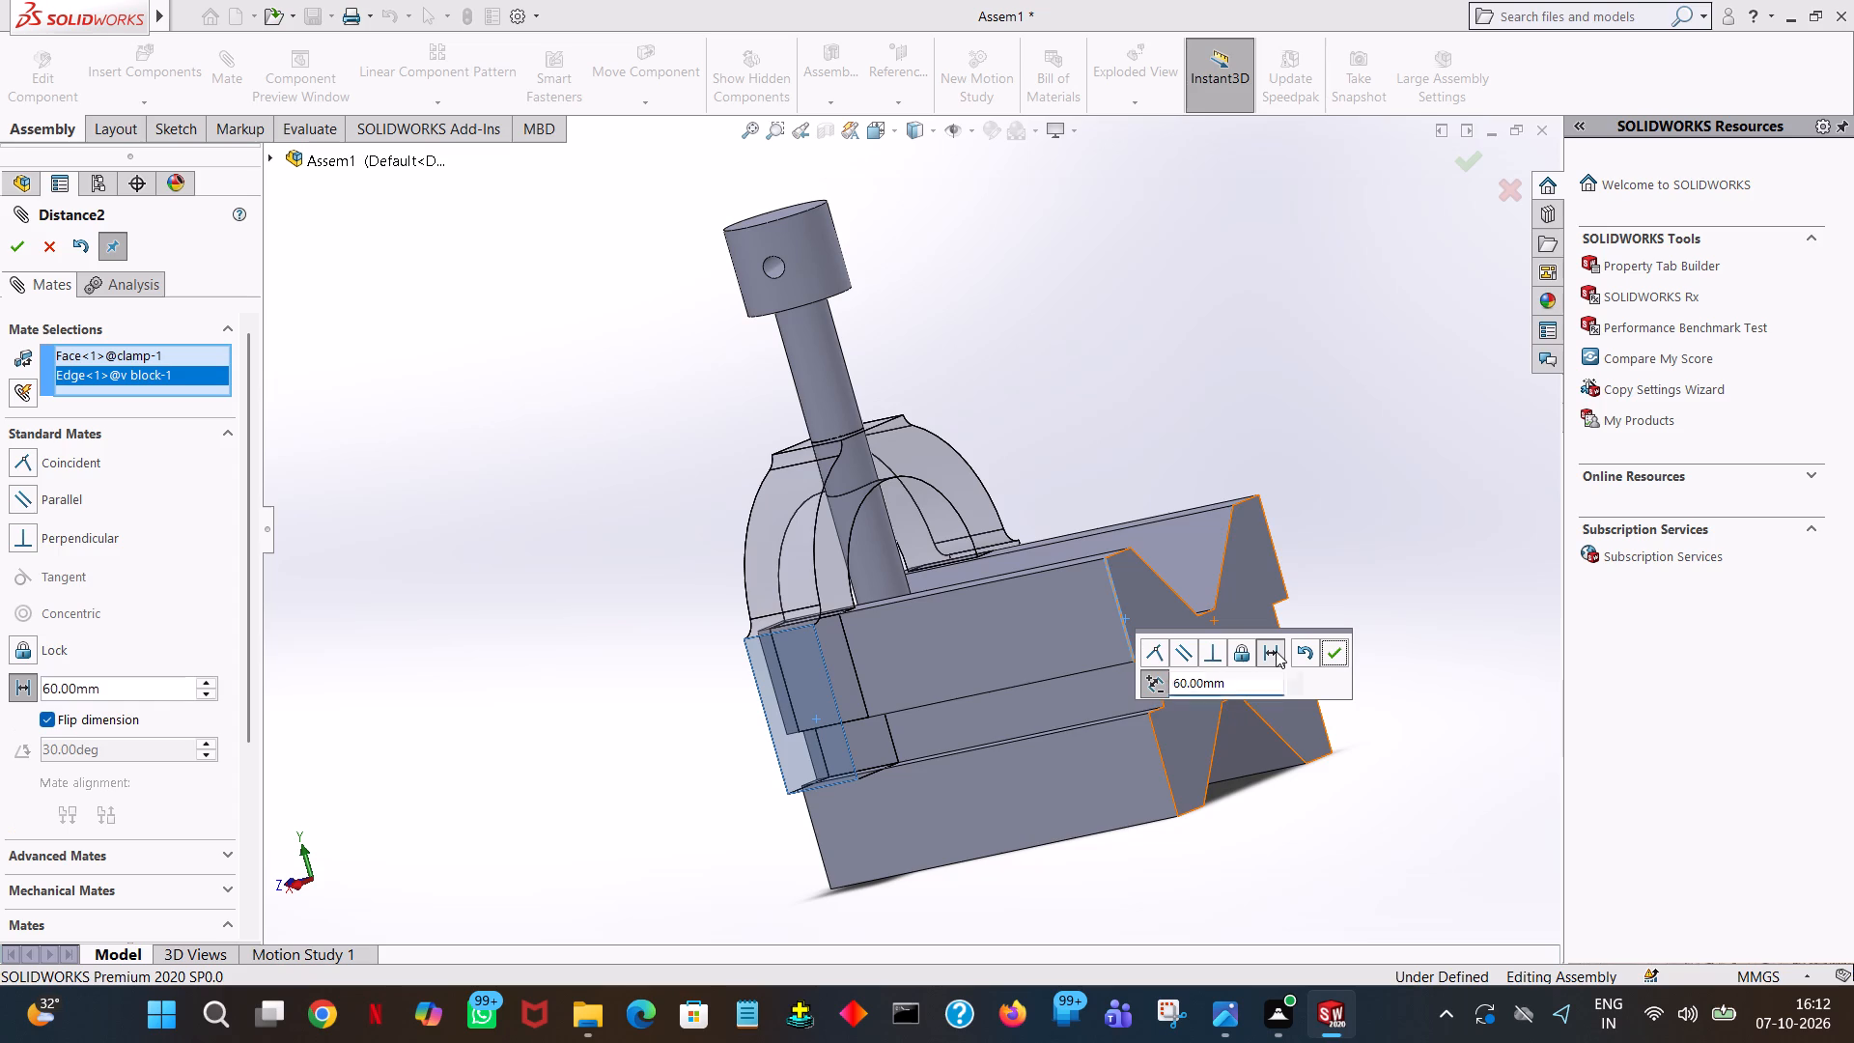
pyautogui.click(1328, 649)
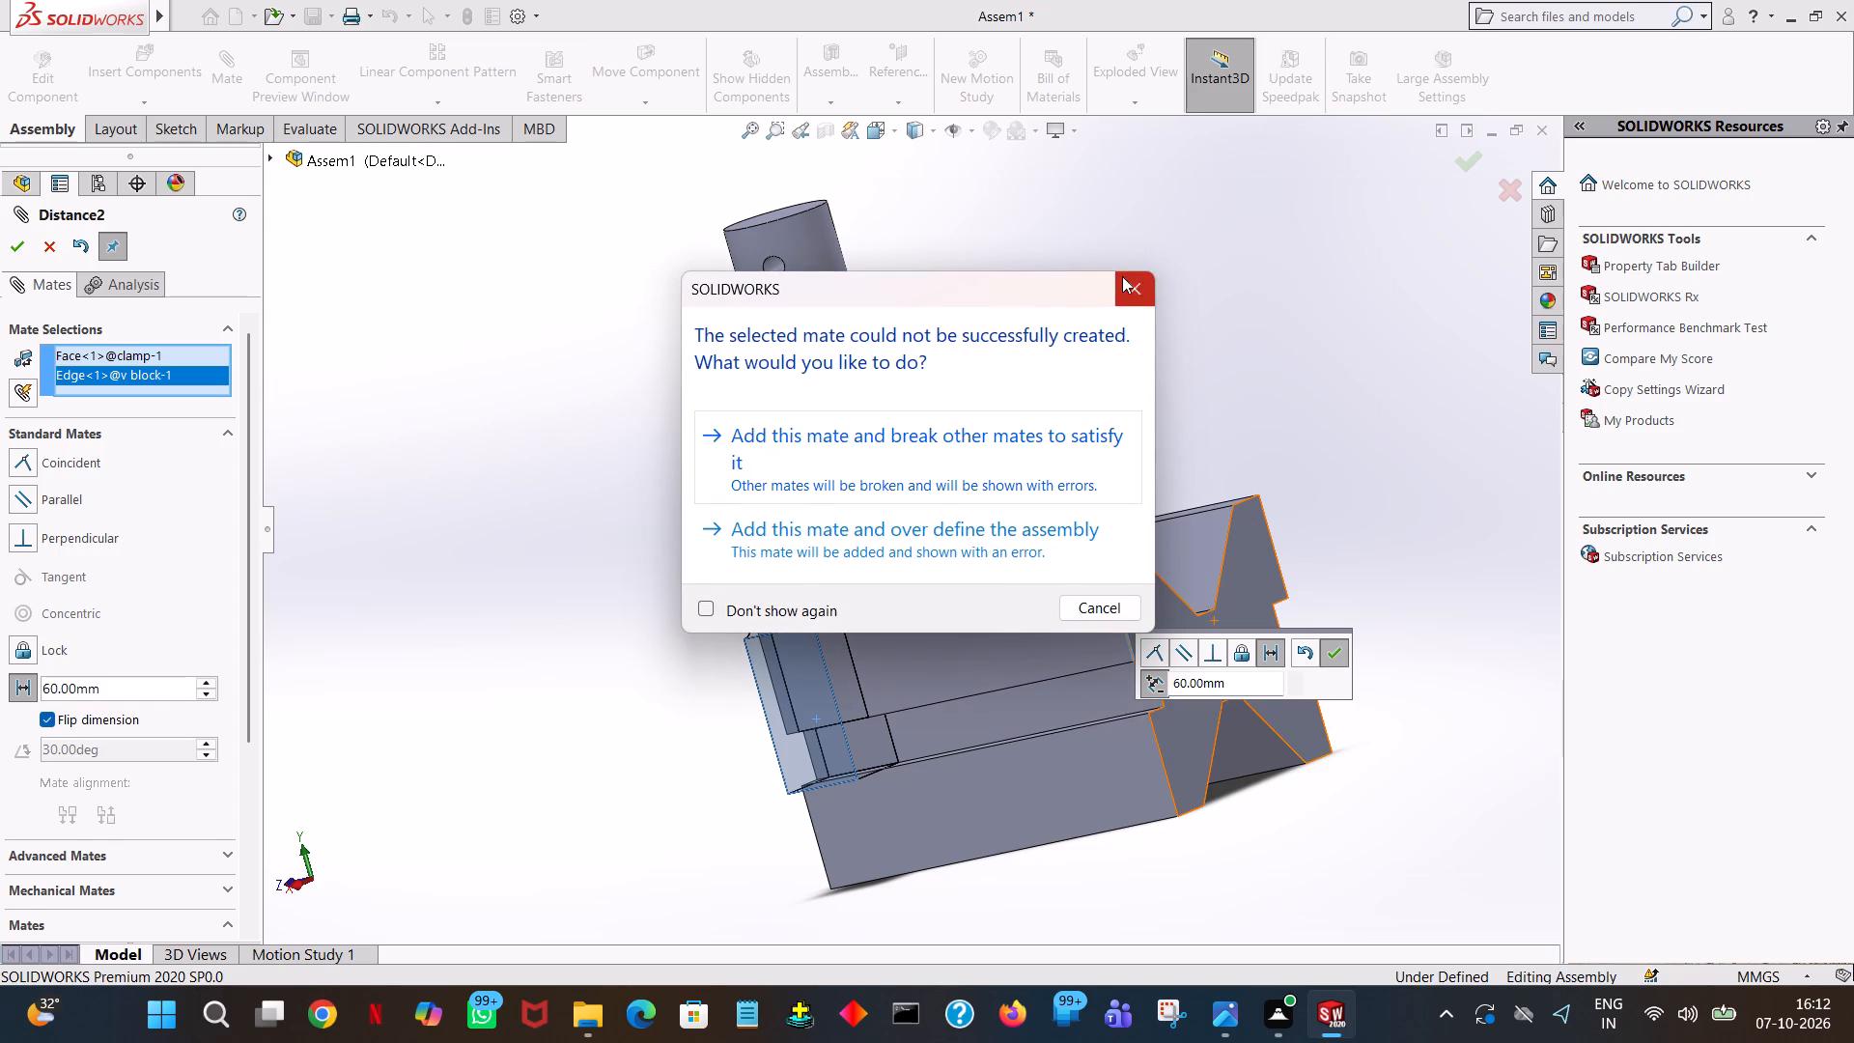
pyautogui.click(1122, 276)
# Slide the clamp and its pin along the V-block, inward from the block's end.
pyautogui.moveTo(1122, 276); pyautogui.dragTo(765, 465, button='middle')
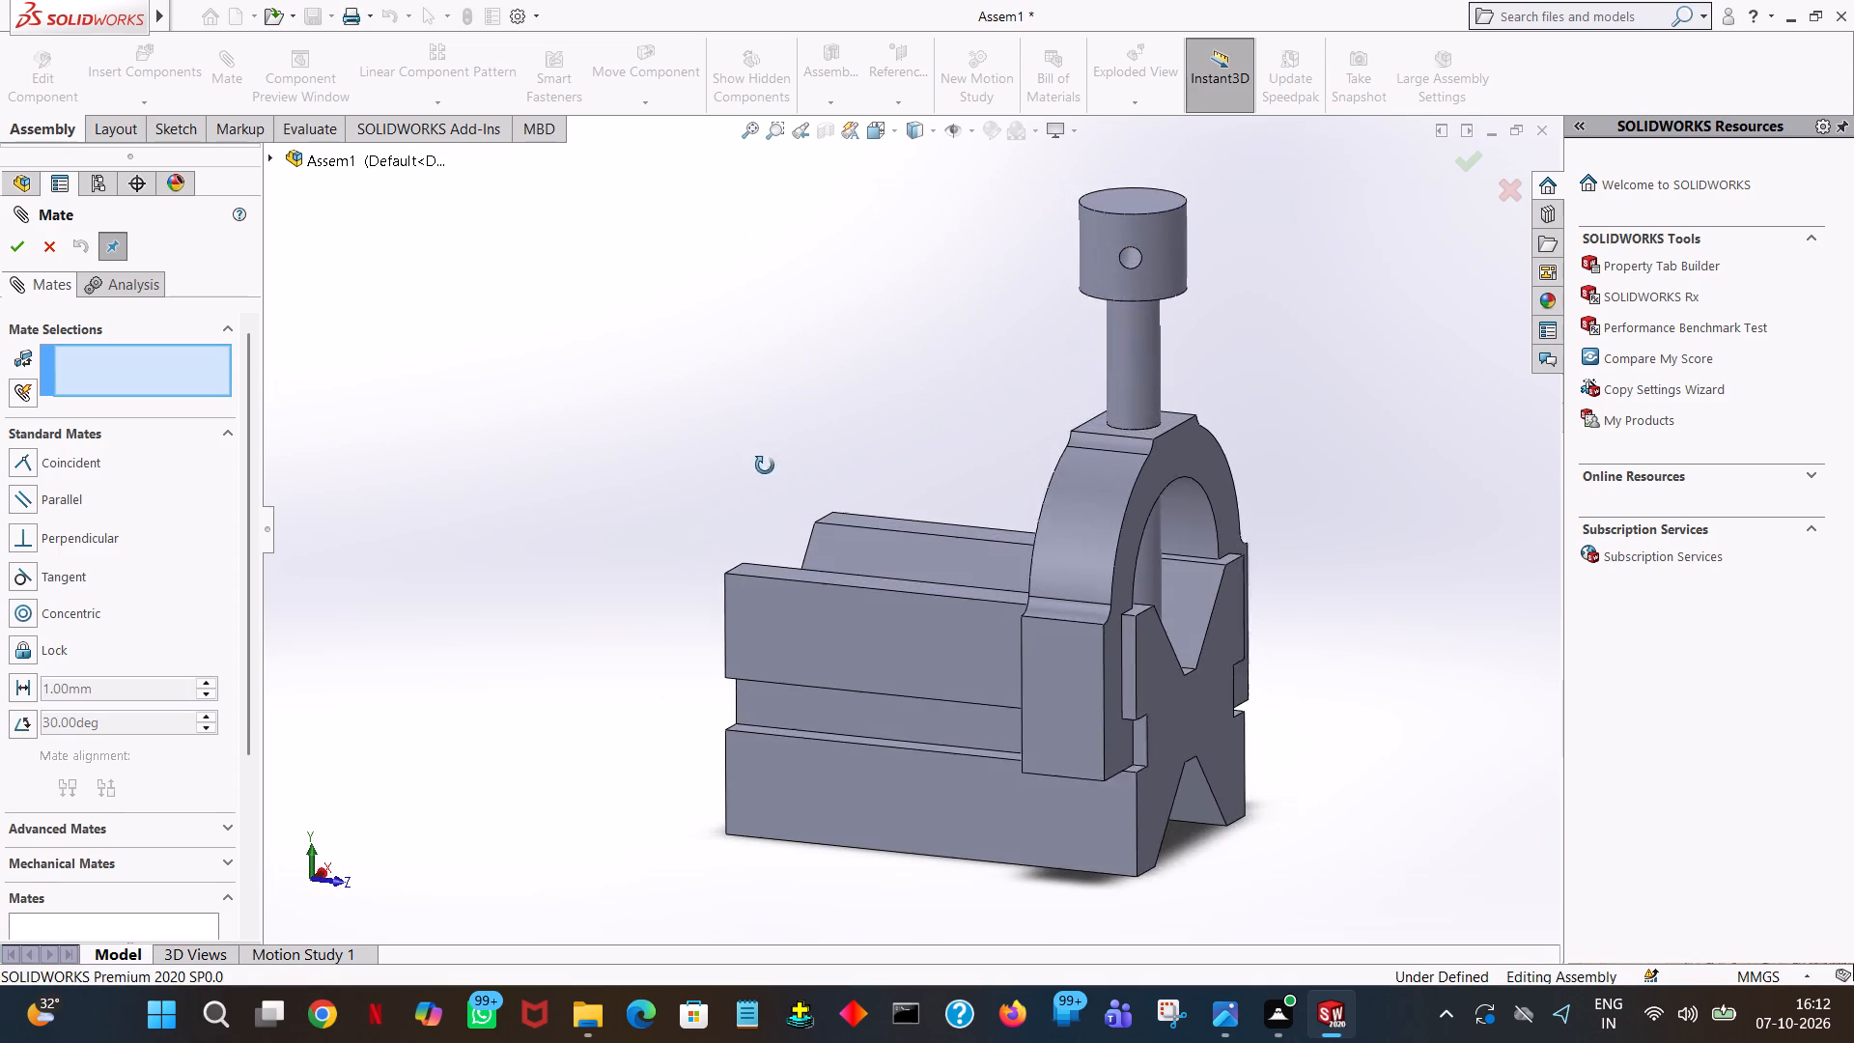
pyautogui.moveTo(765, 465); pyautogui.dragTo(770, 479, button='middle')
pyautogui.moveTo(1066, 563); pyautogui.dragTo(978, 551)
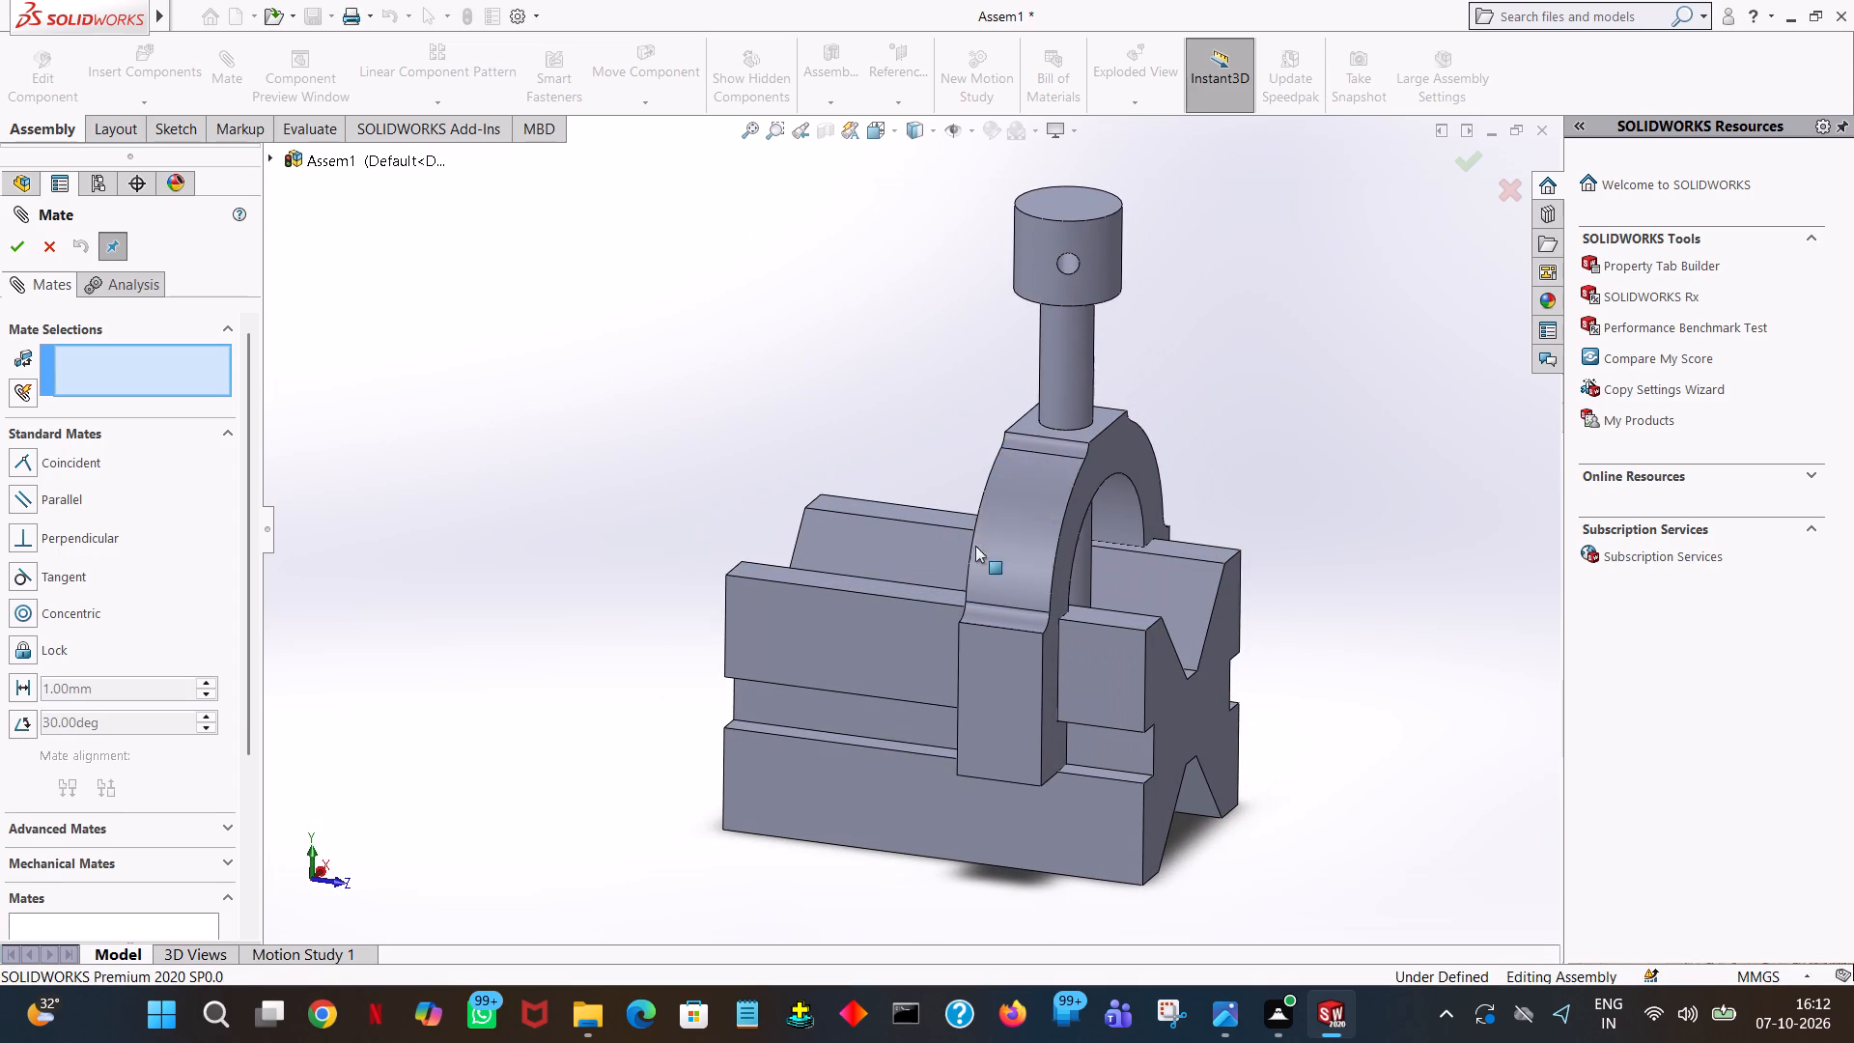
pyautogui.click(829, 425)
pyautogui.moveTo(838, 435); pyautogui.dragTo(894, 331, button='middle')
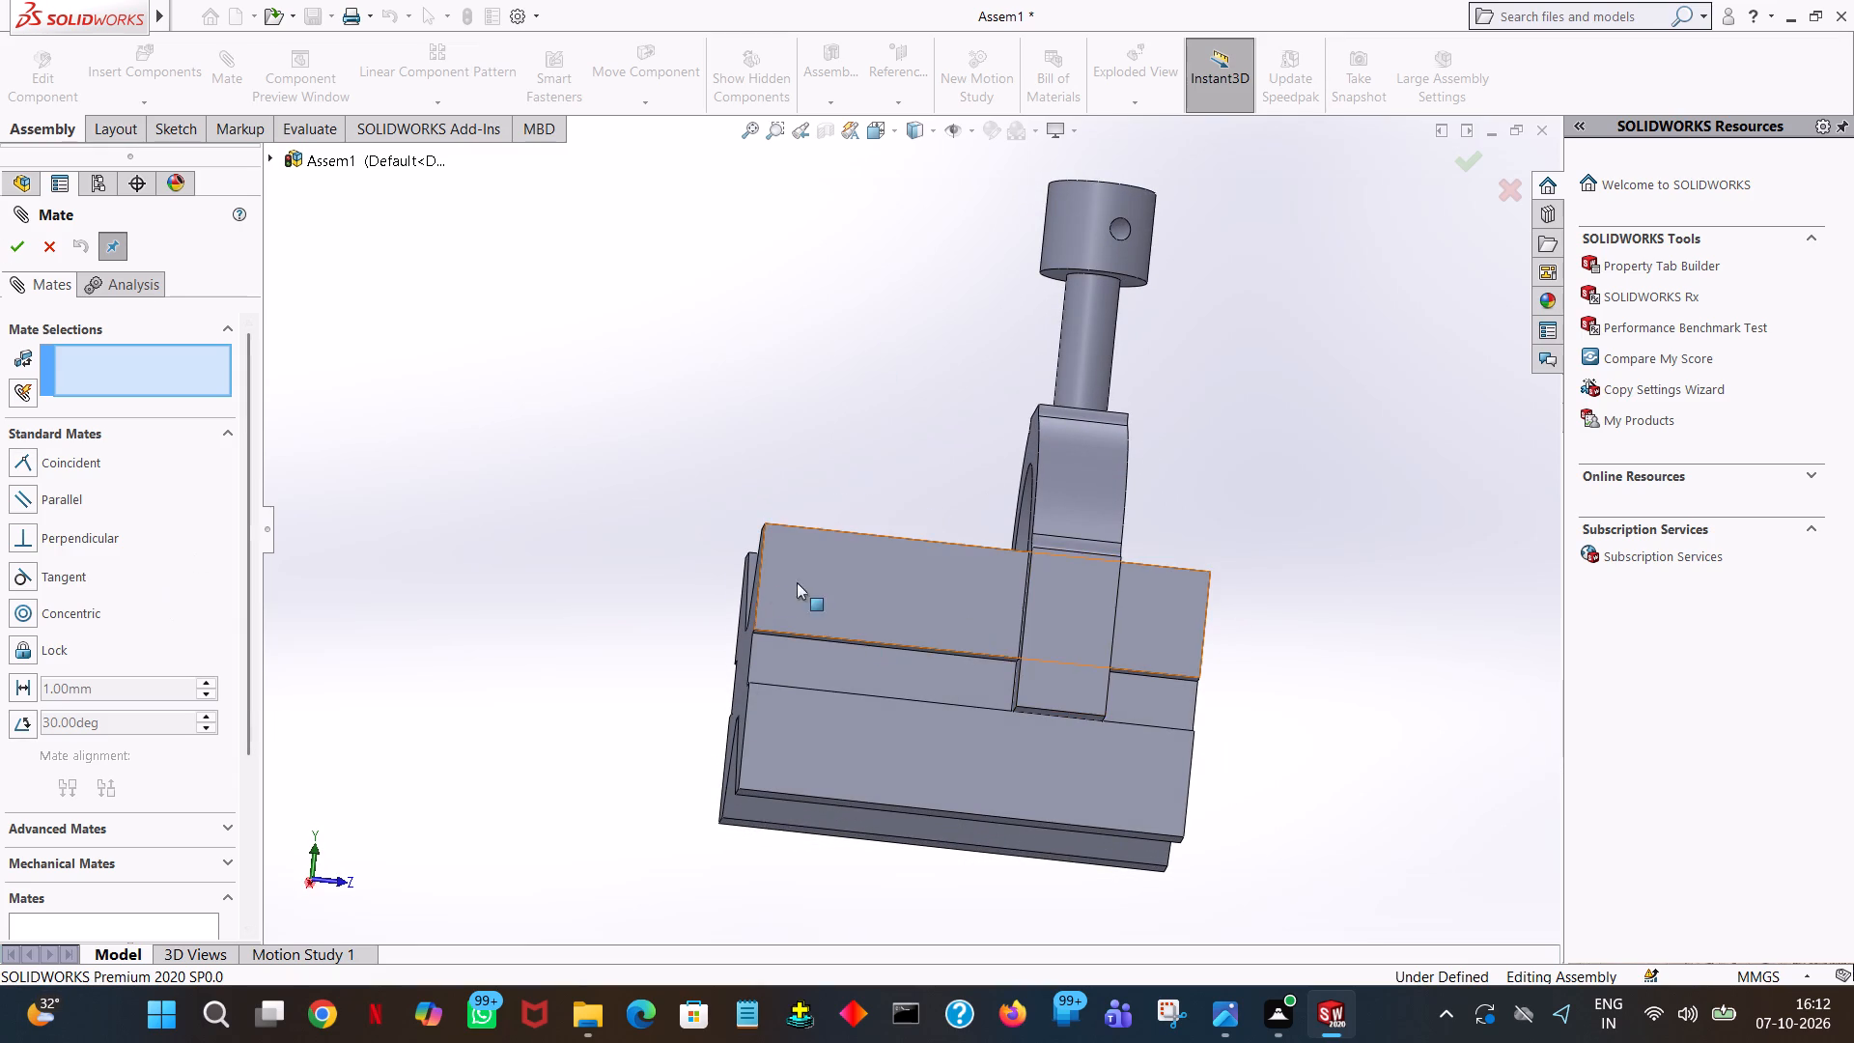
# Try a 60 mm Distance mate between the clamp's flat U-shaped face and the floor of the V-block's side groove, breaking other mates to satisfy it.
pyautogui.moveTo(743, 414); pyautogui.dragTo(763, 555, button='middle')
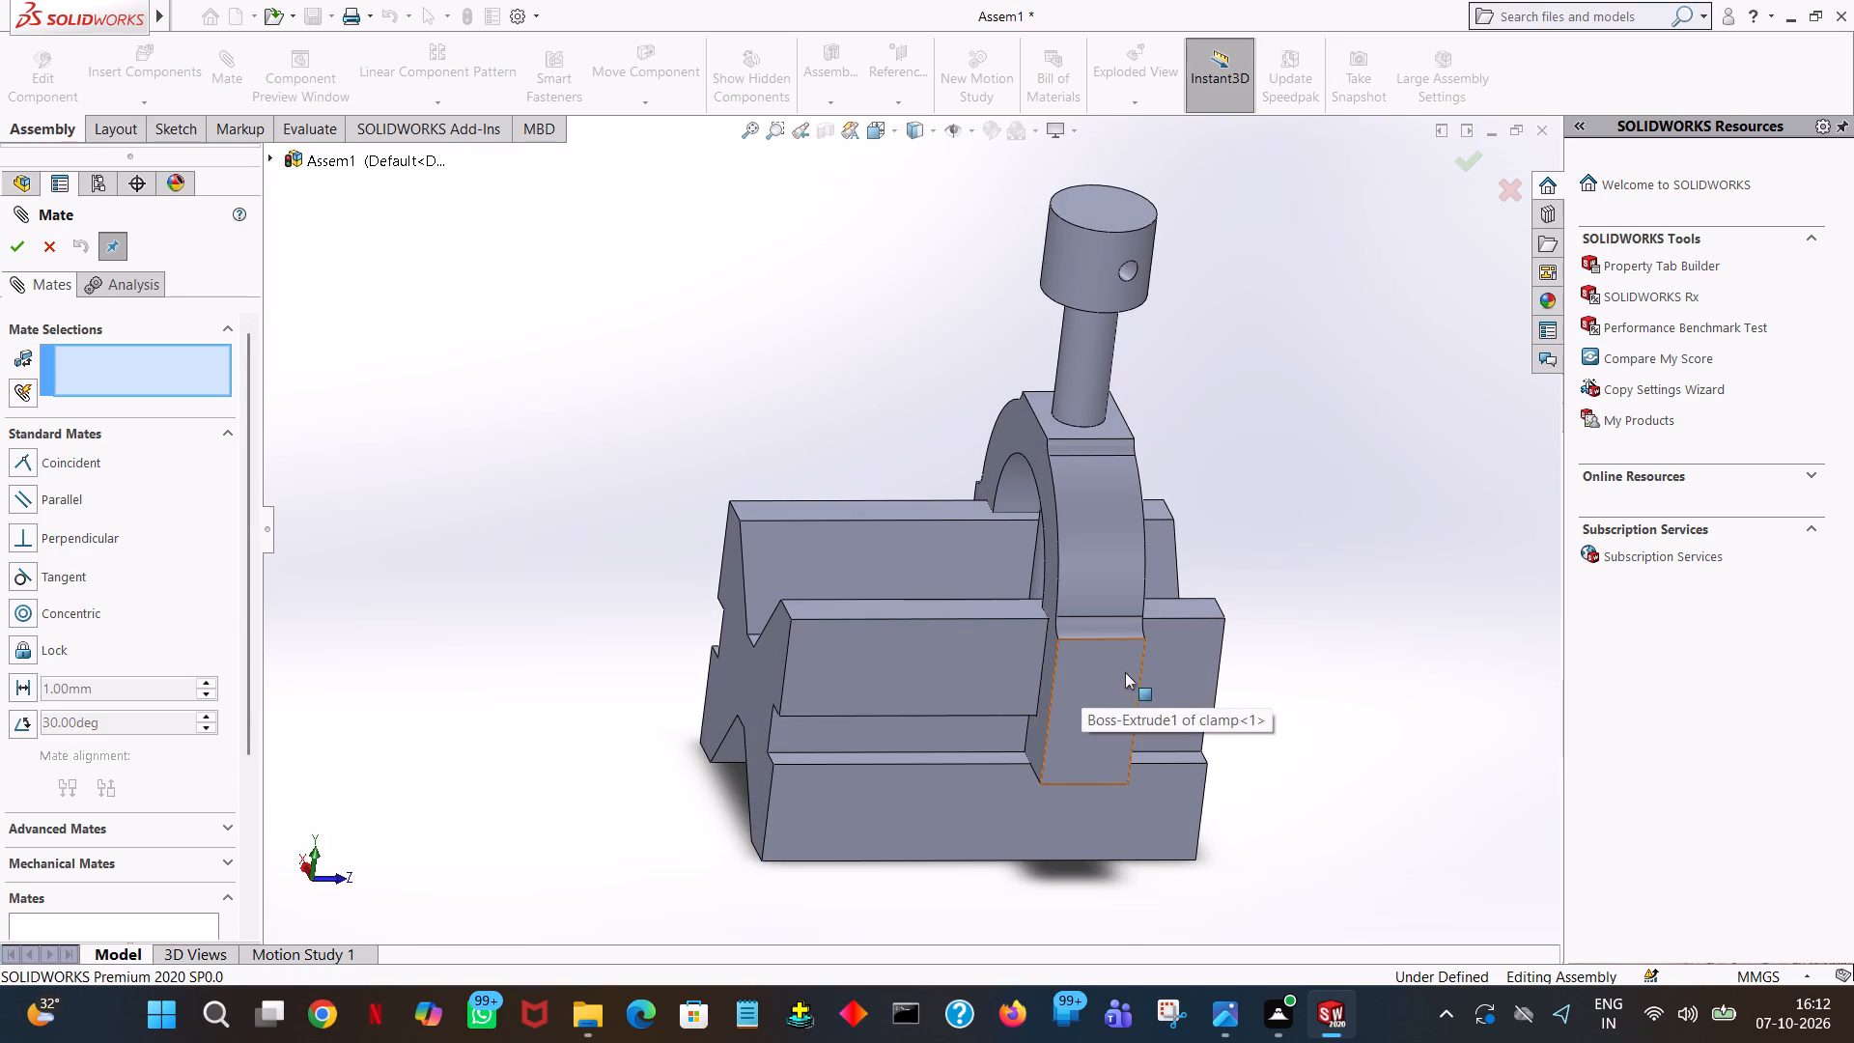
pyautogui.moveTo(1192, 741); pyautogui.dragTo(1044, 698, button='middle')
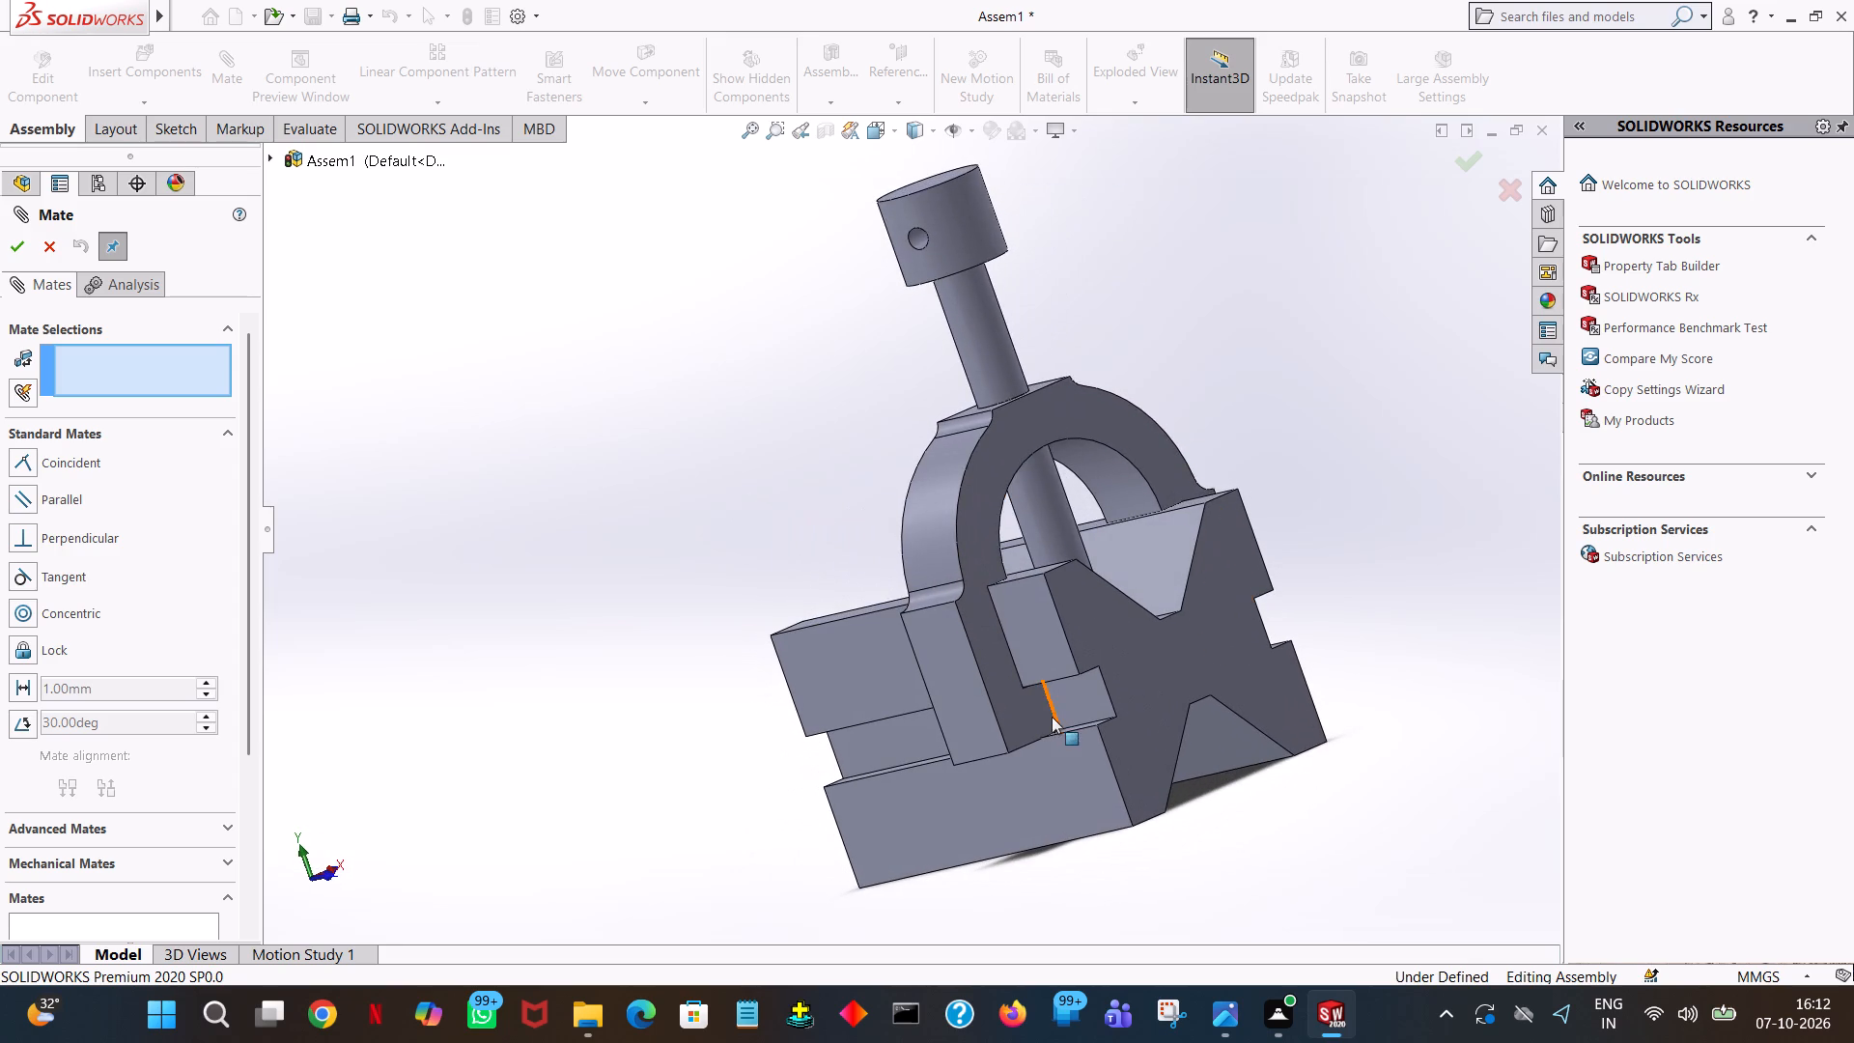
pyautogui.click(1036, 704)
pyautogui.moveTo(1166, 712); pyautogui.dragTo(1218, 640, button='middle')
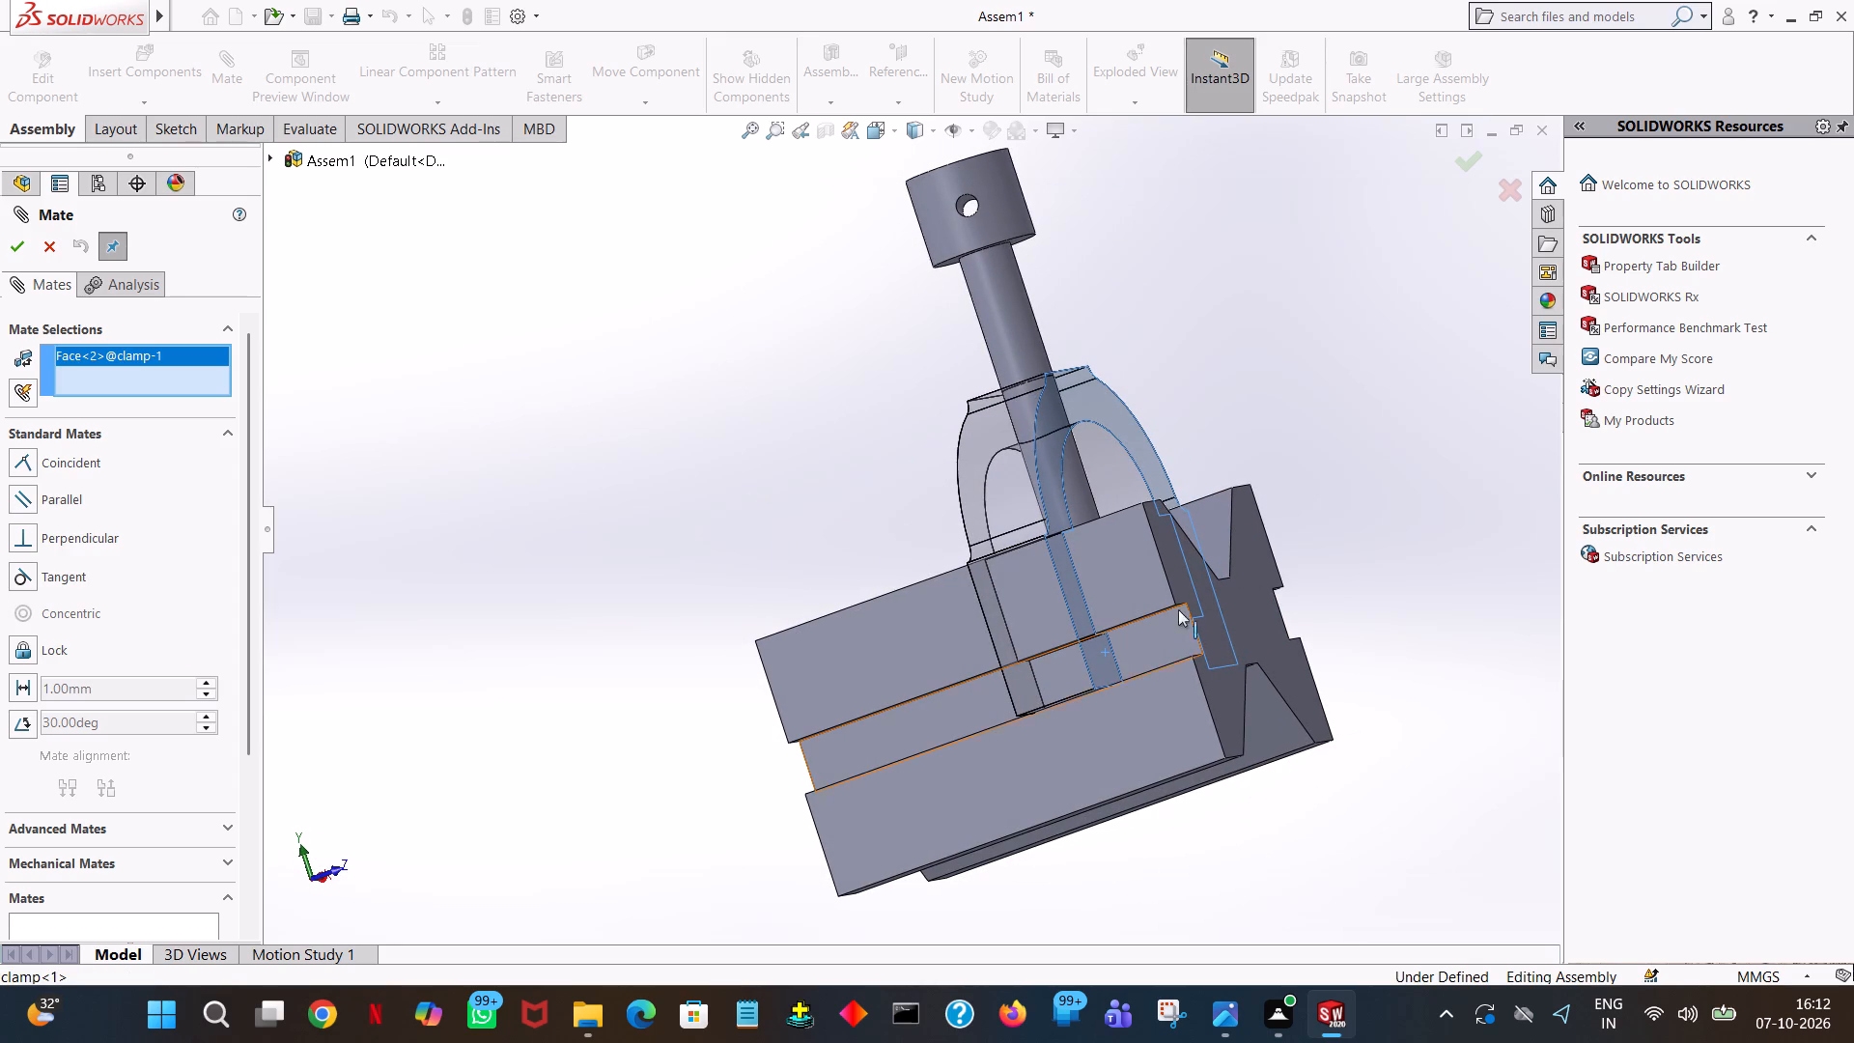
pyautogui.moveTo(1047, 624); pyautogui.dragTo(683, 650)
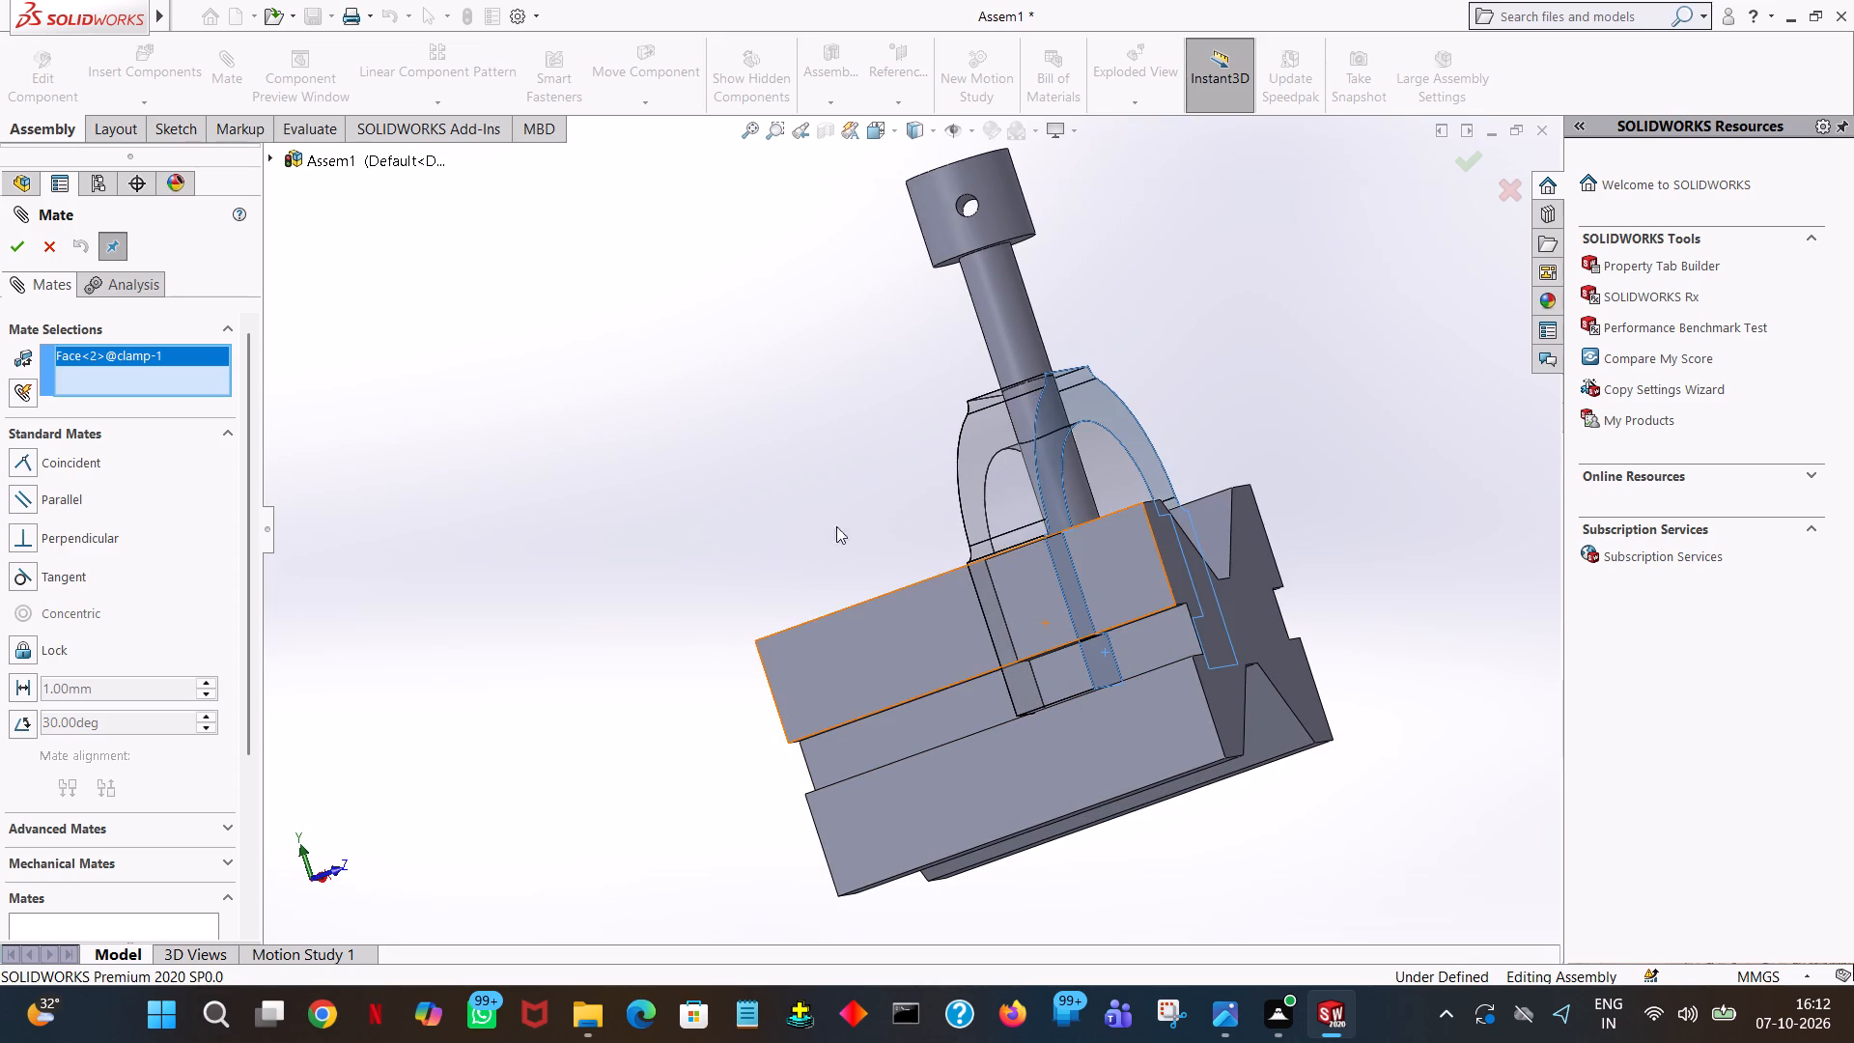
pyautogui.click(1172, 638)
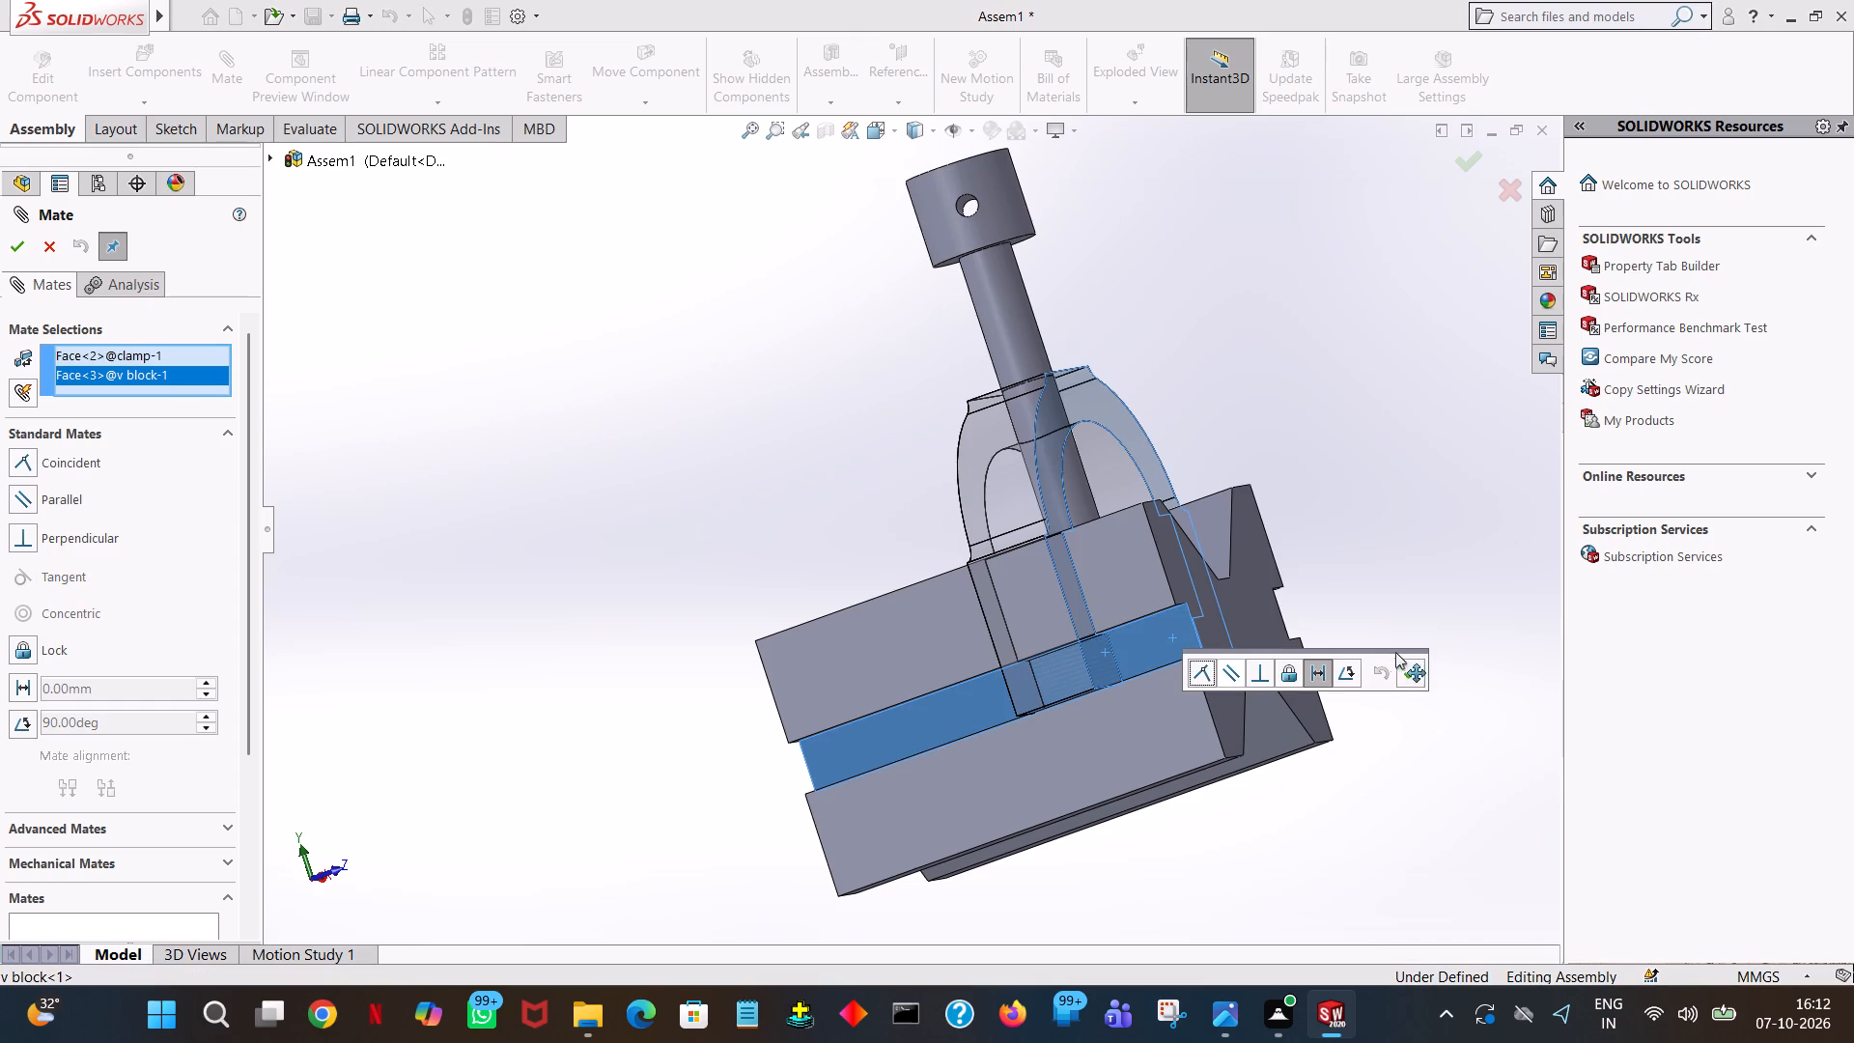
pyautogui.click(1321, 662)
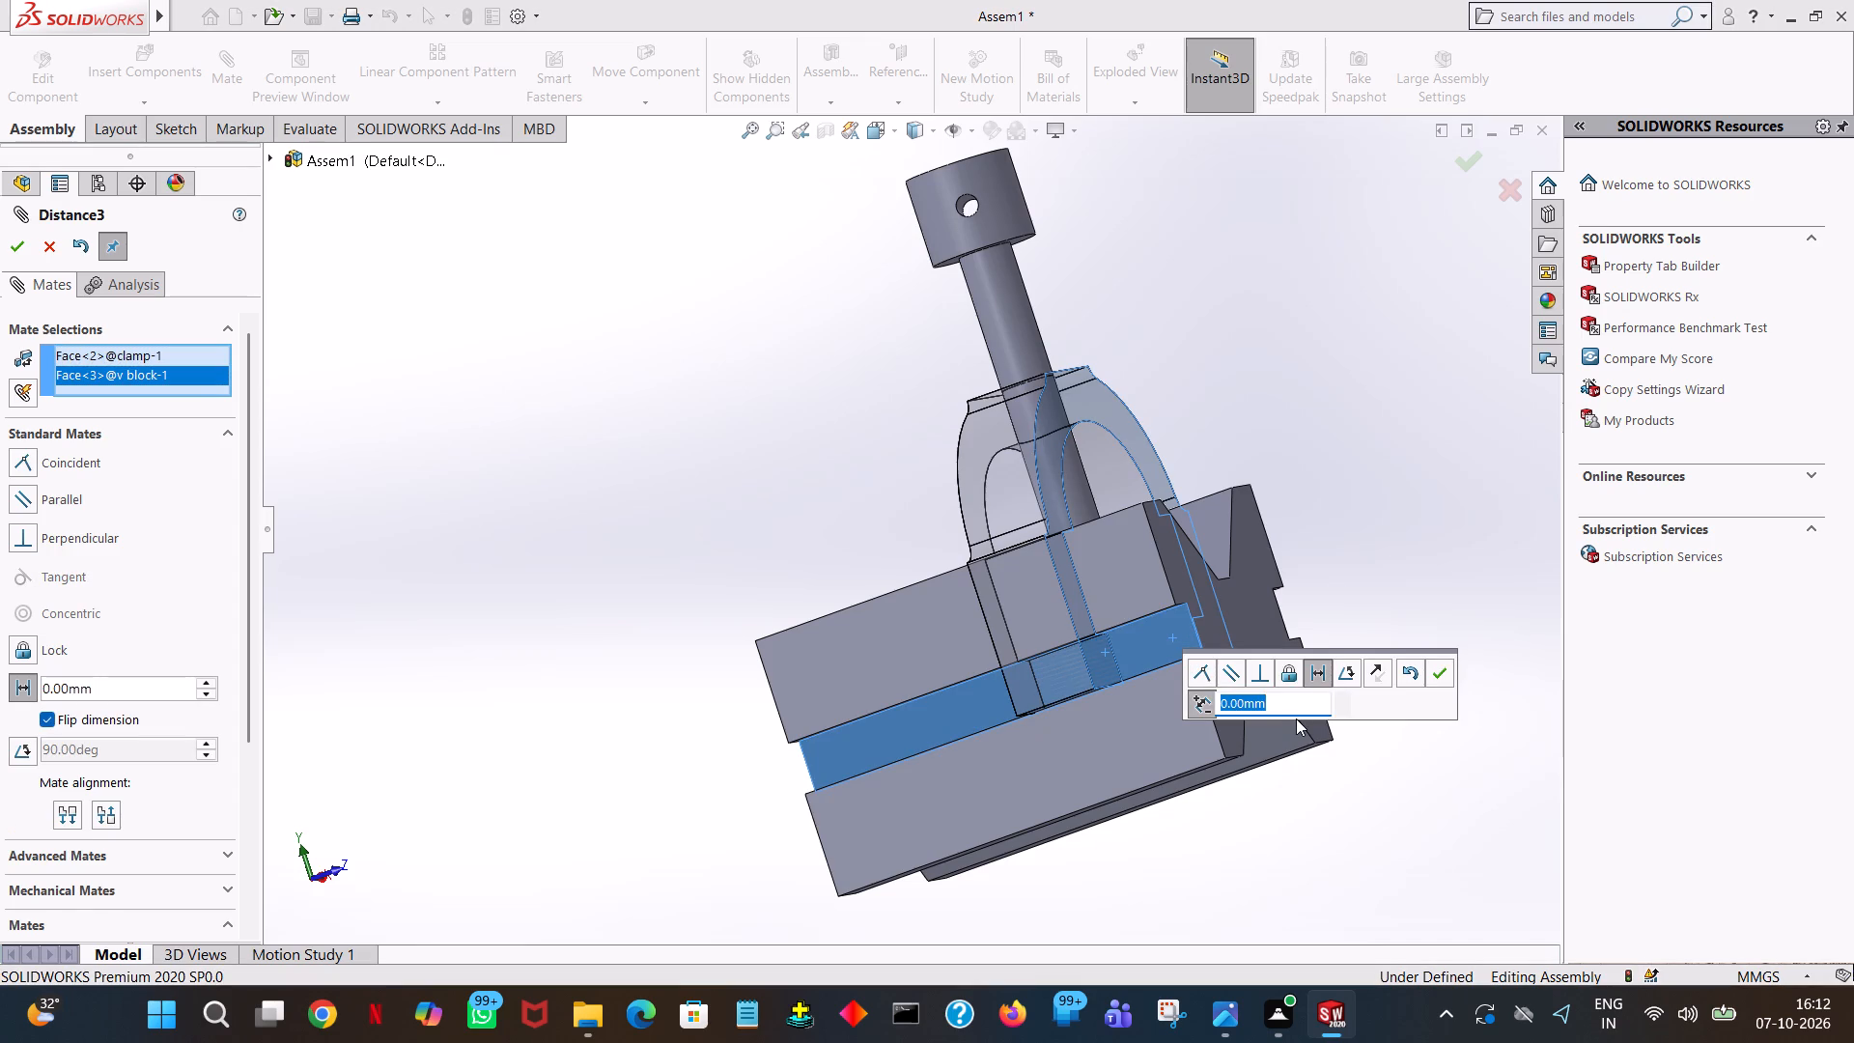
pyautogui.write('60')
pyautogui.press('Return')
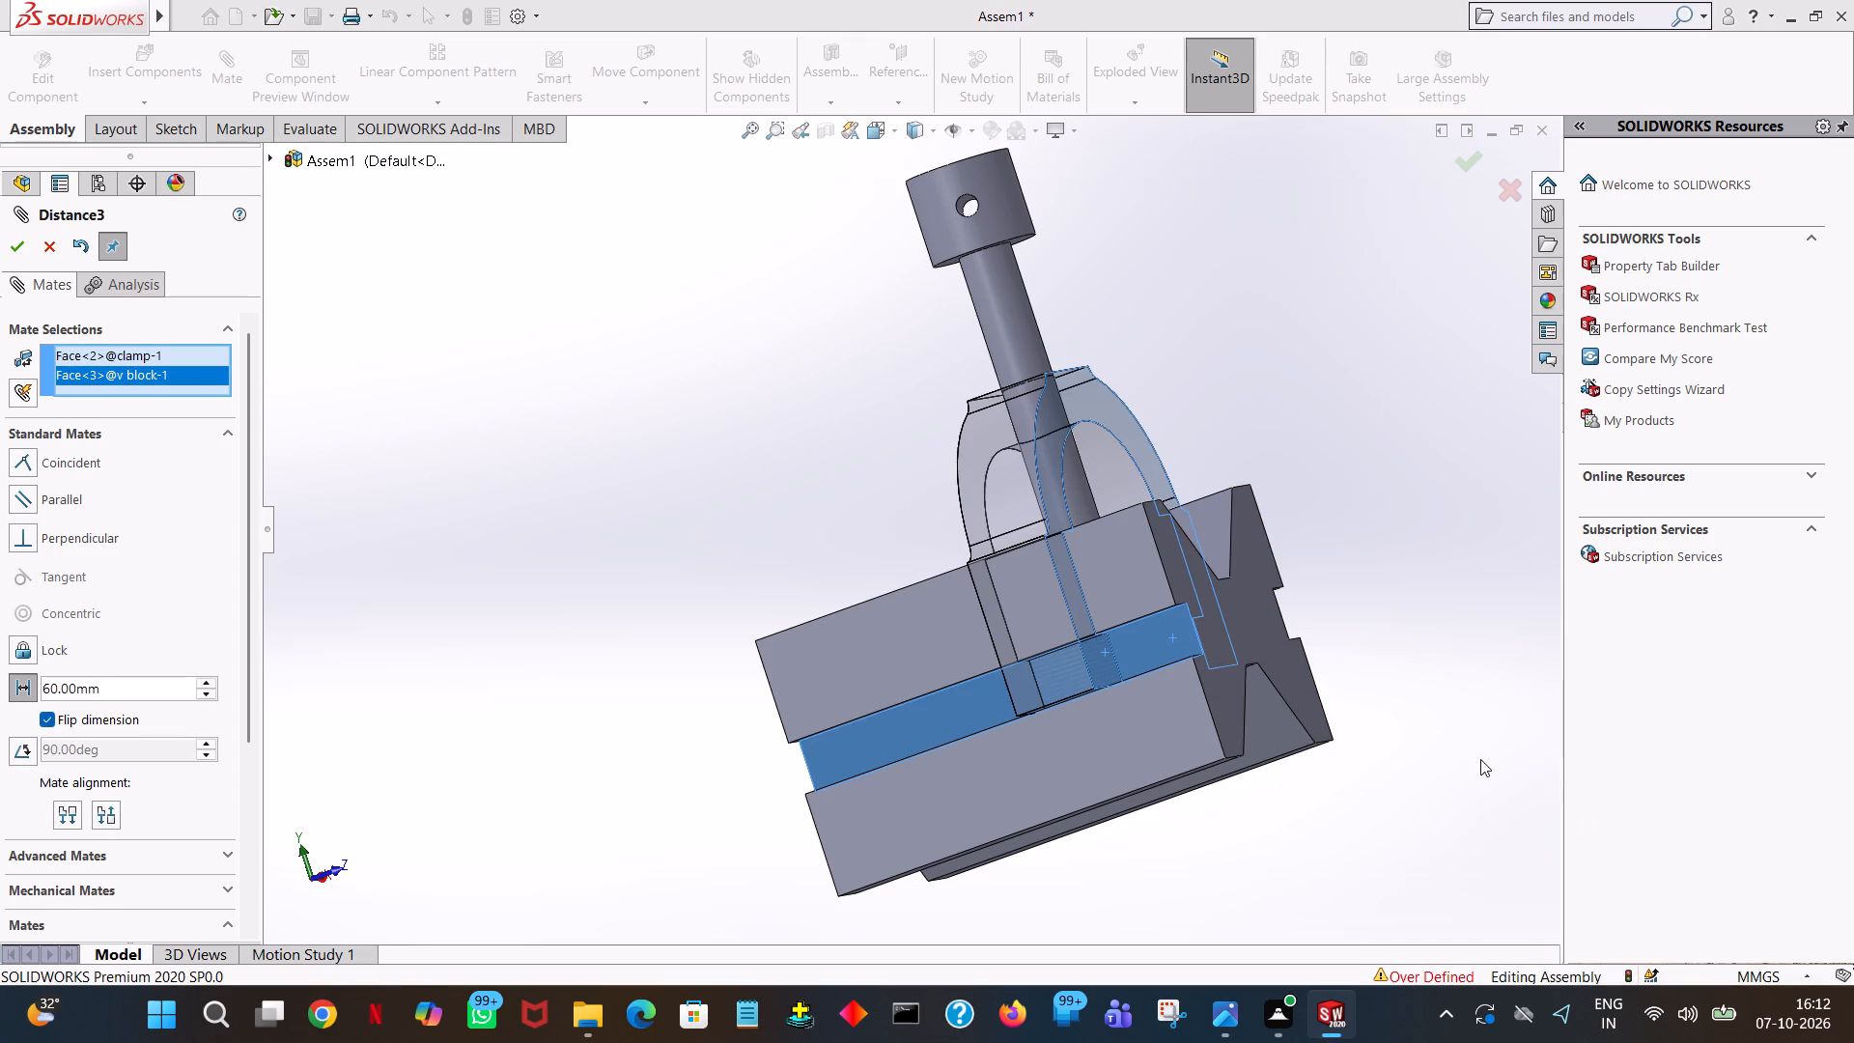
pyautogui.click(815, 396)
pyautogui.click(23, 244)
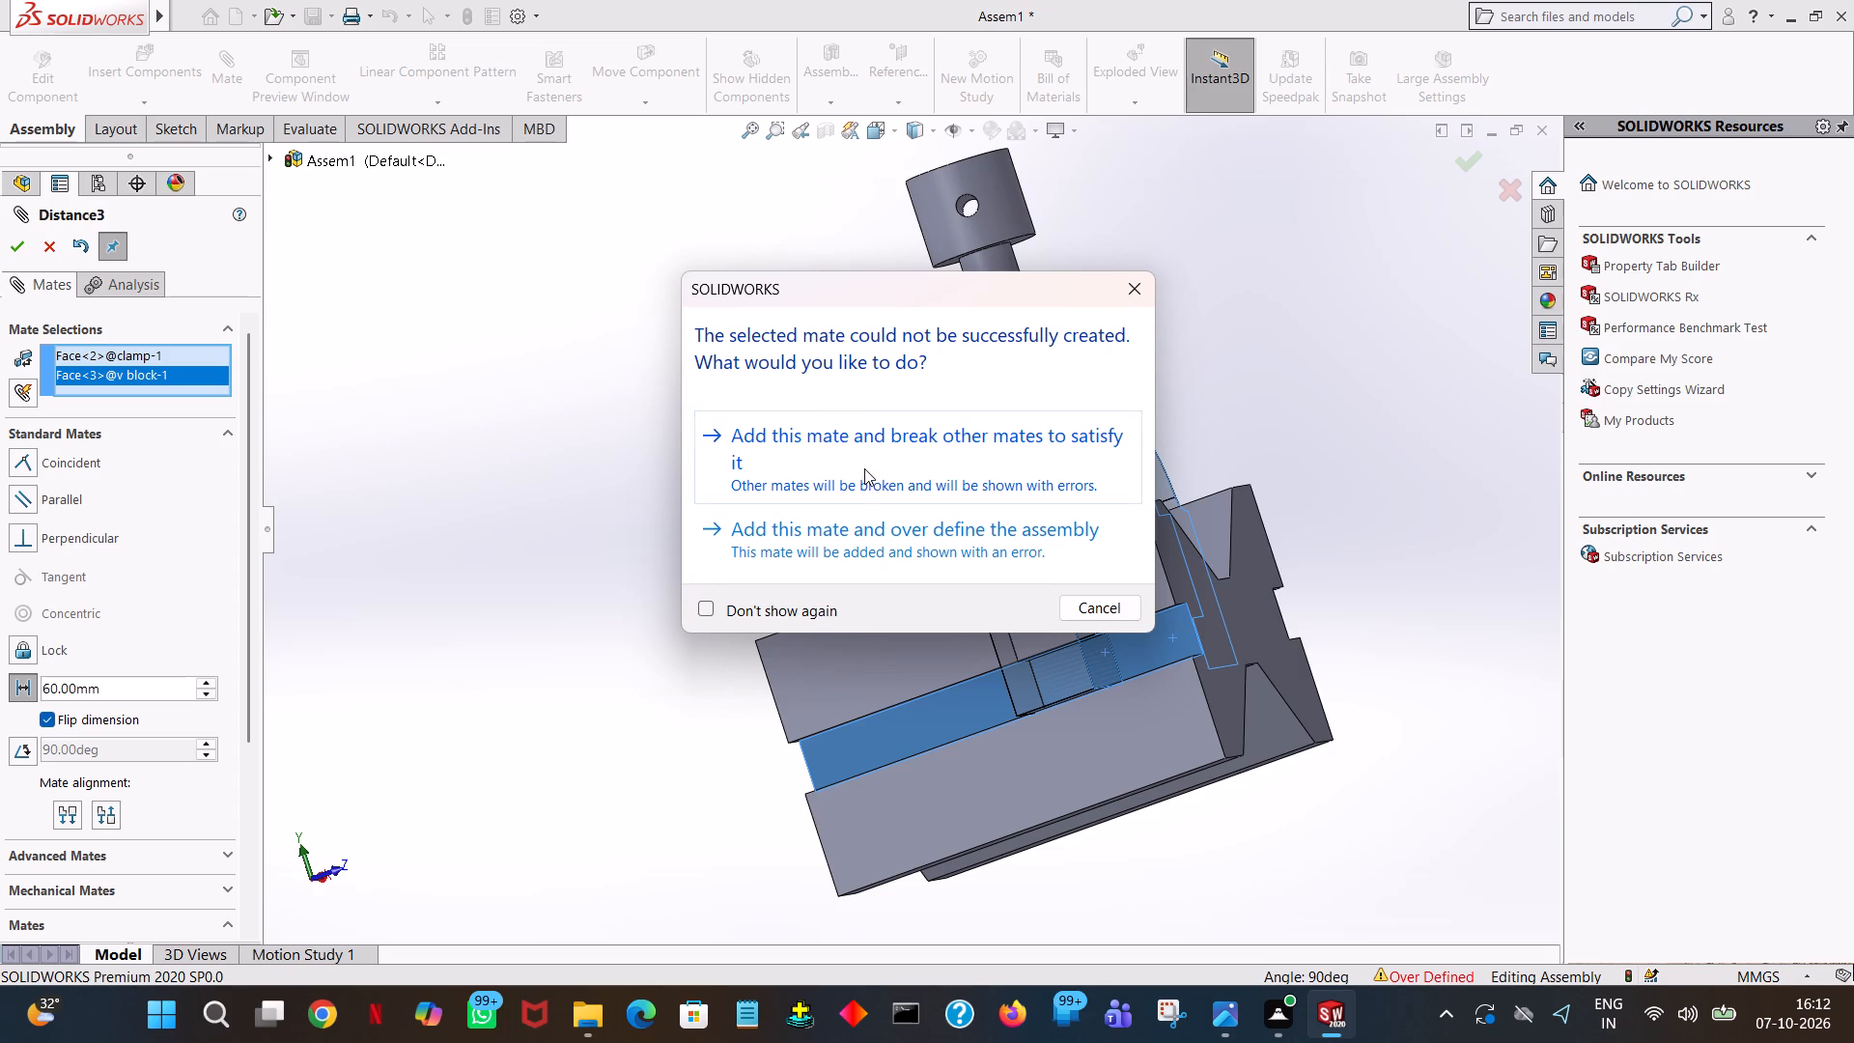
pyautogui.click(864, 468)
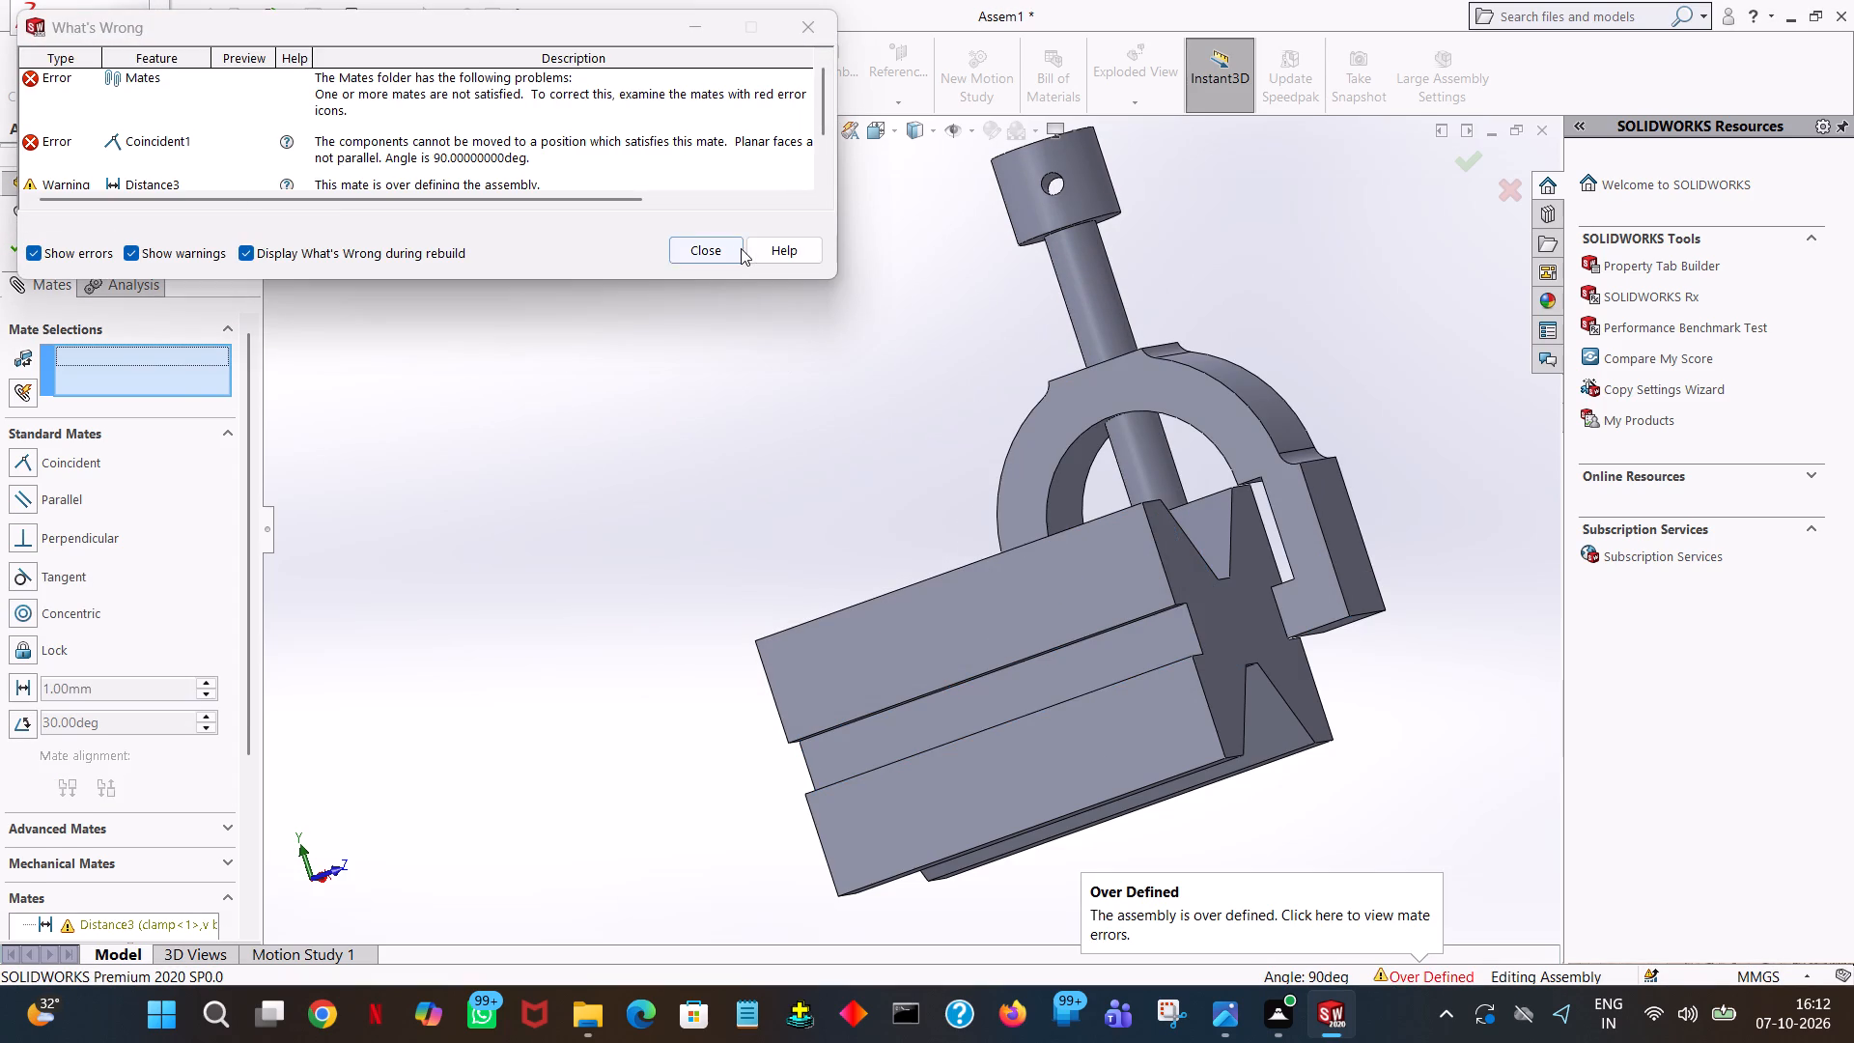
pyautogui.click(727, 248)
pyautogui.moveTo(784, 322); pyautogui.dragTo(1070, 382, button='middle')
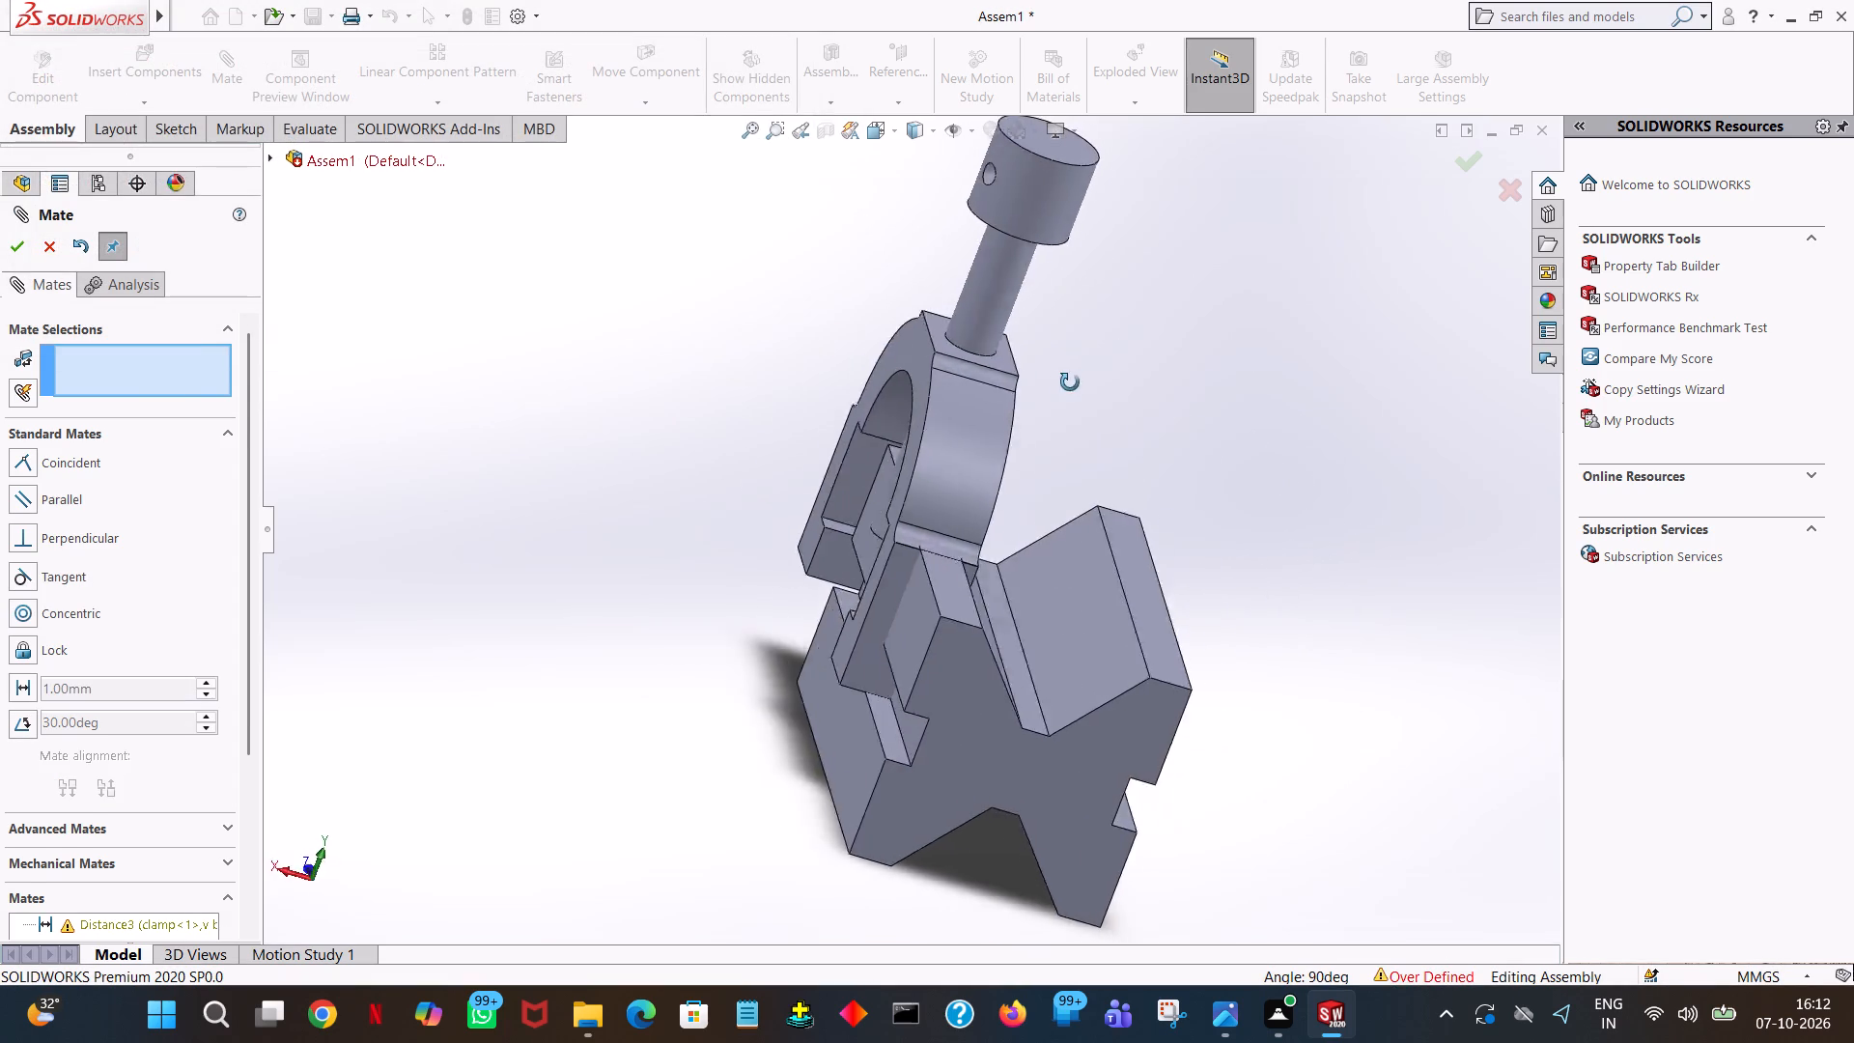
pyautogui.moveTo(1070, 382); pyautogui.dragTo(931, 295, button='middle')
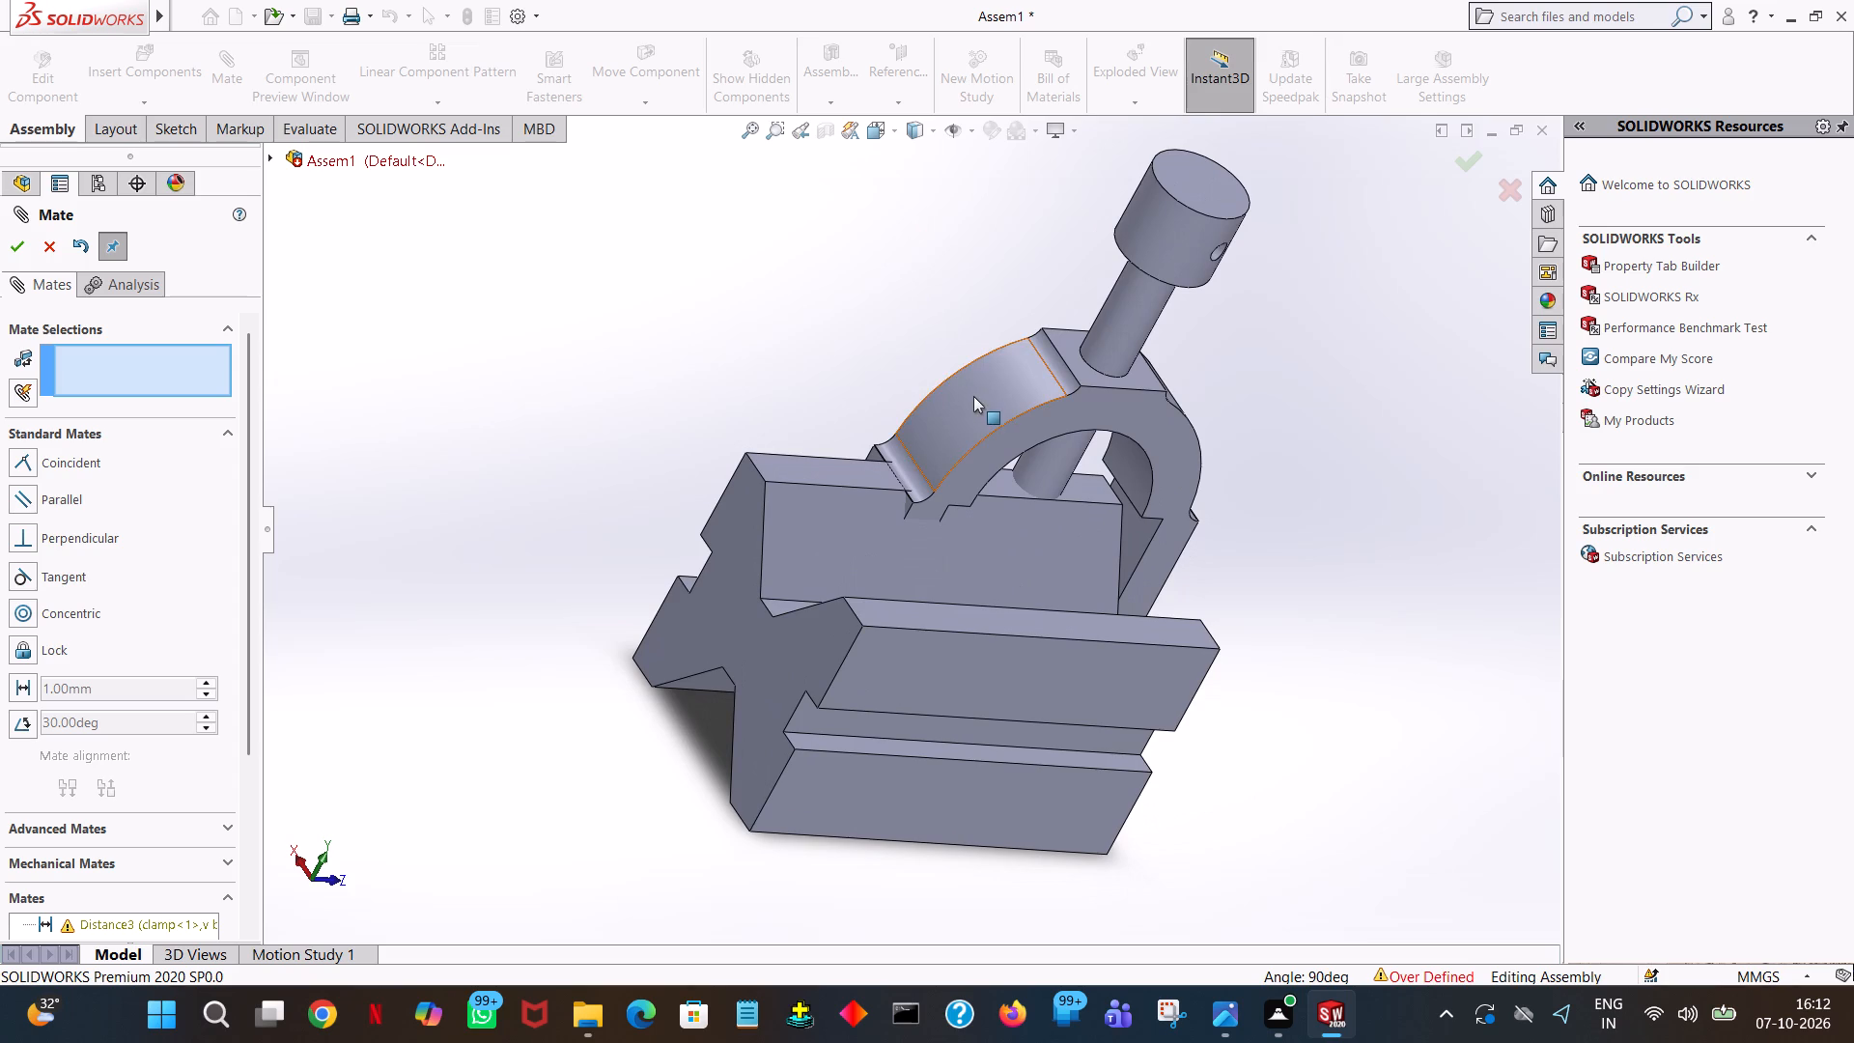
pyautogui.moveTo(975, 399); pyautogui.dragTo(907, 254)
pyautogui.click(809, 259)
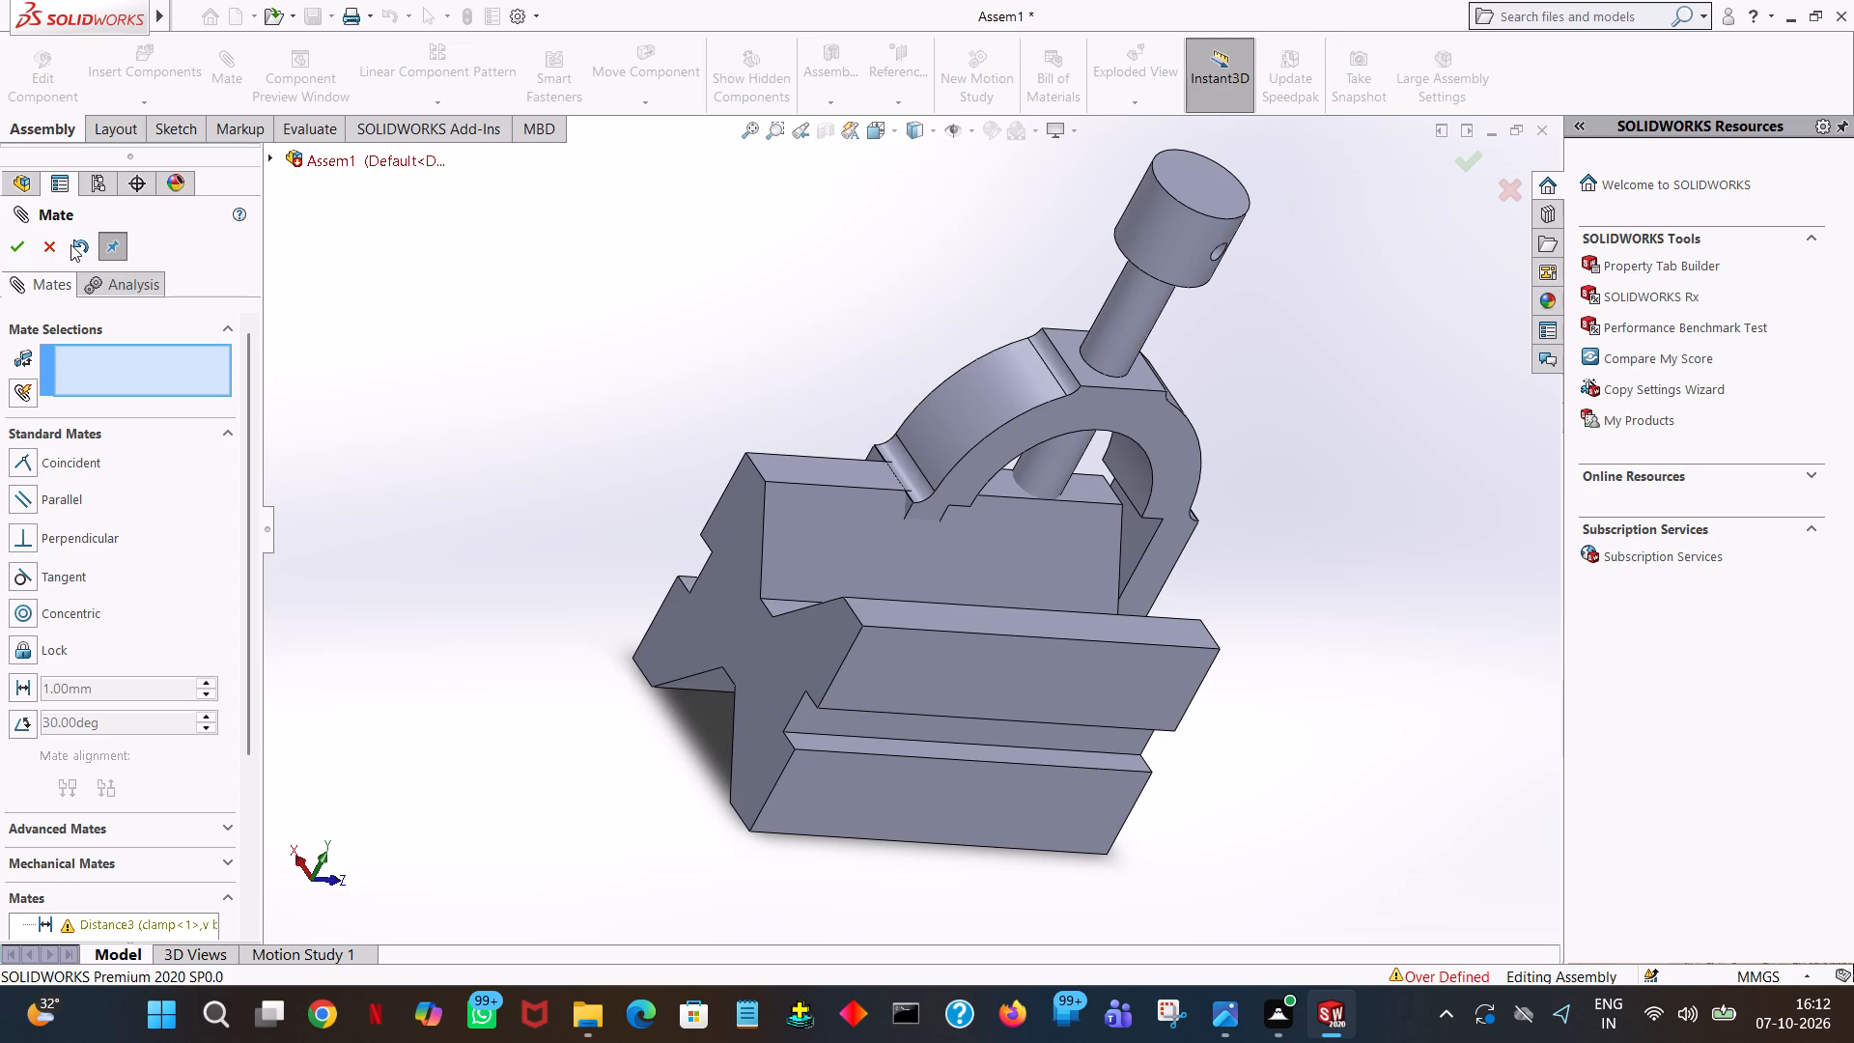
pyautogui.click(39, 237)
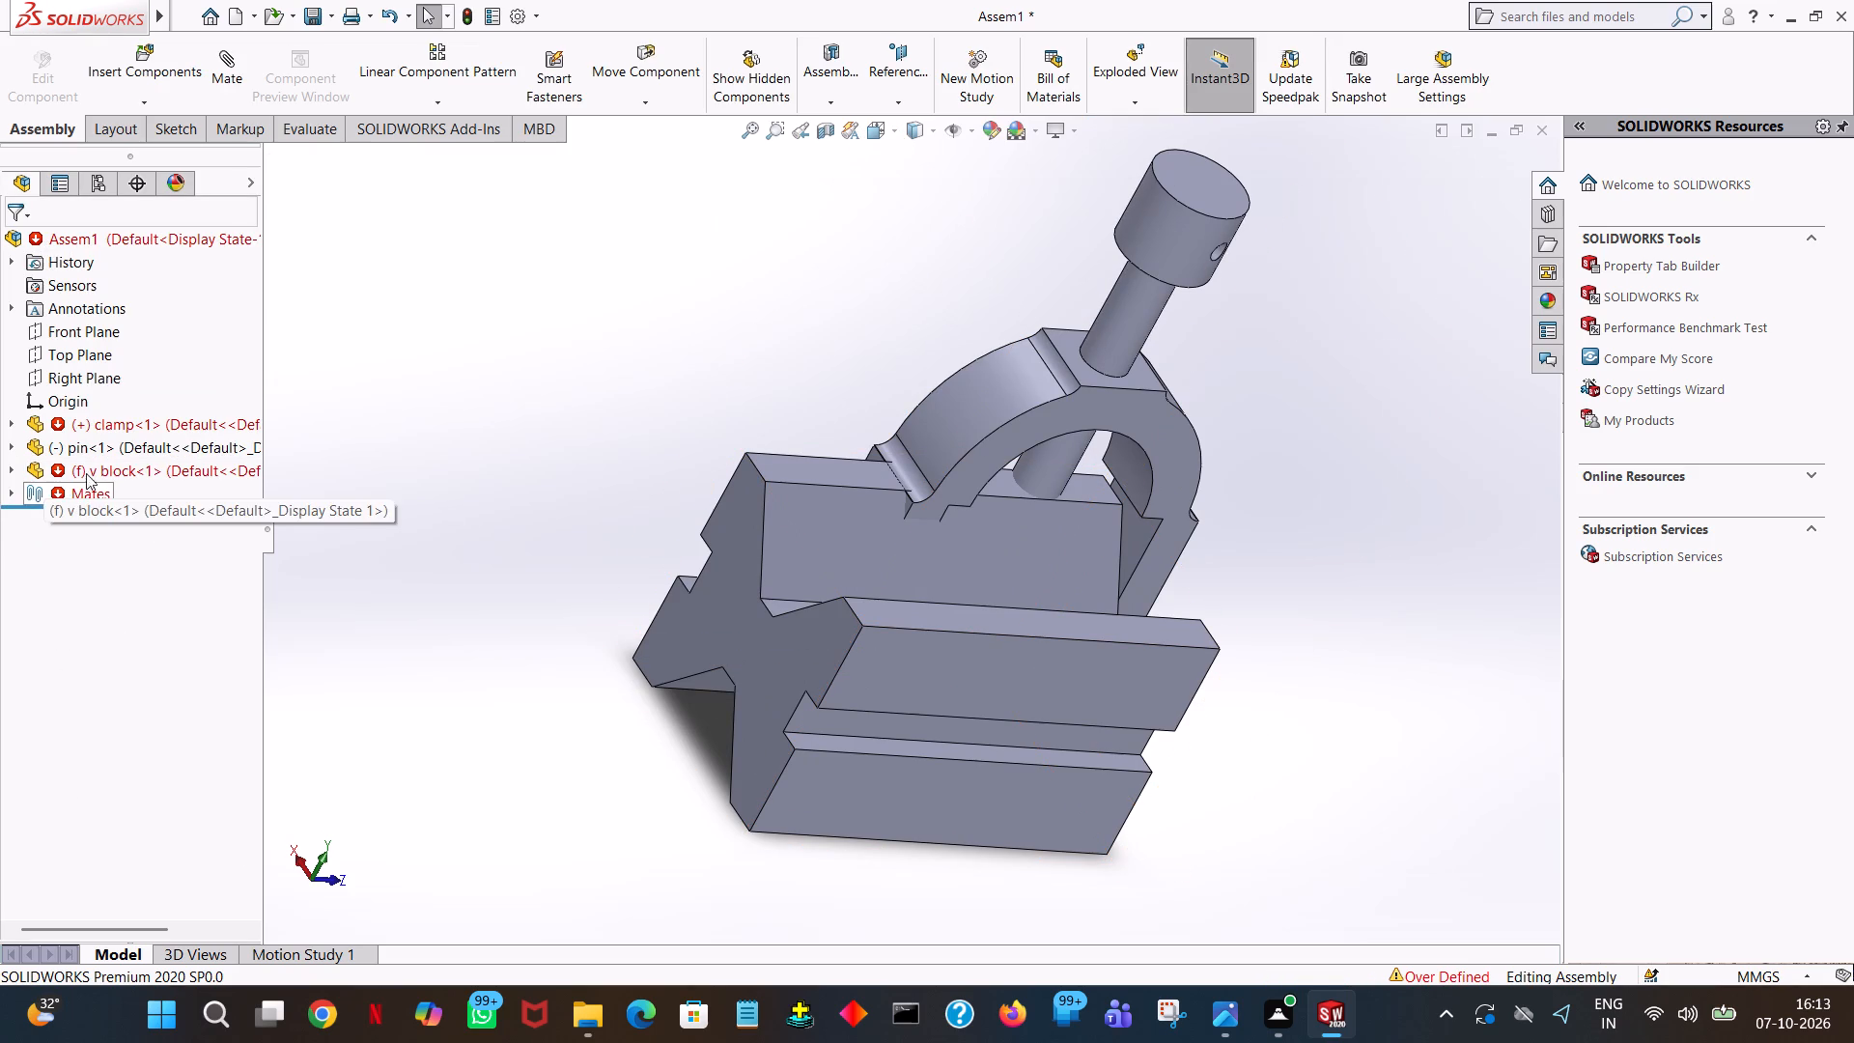
# Delete the clamp component from the assembly.
pyautogui.click(134, 420)
pyautogui.rightClick(134, 420)
pyautogui.click(179, 752)
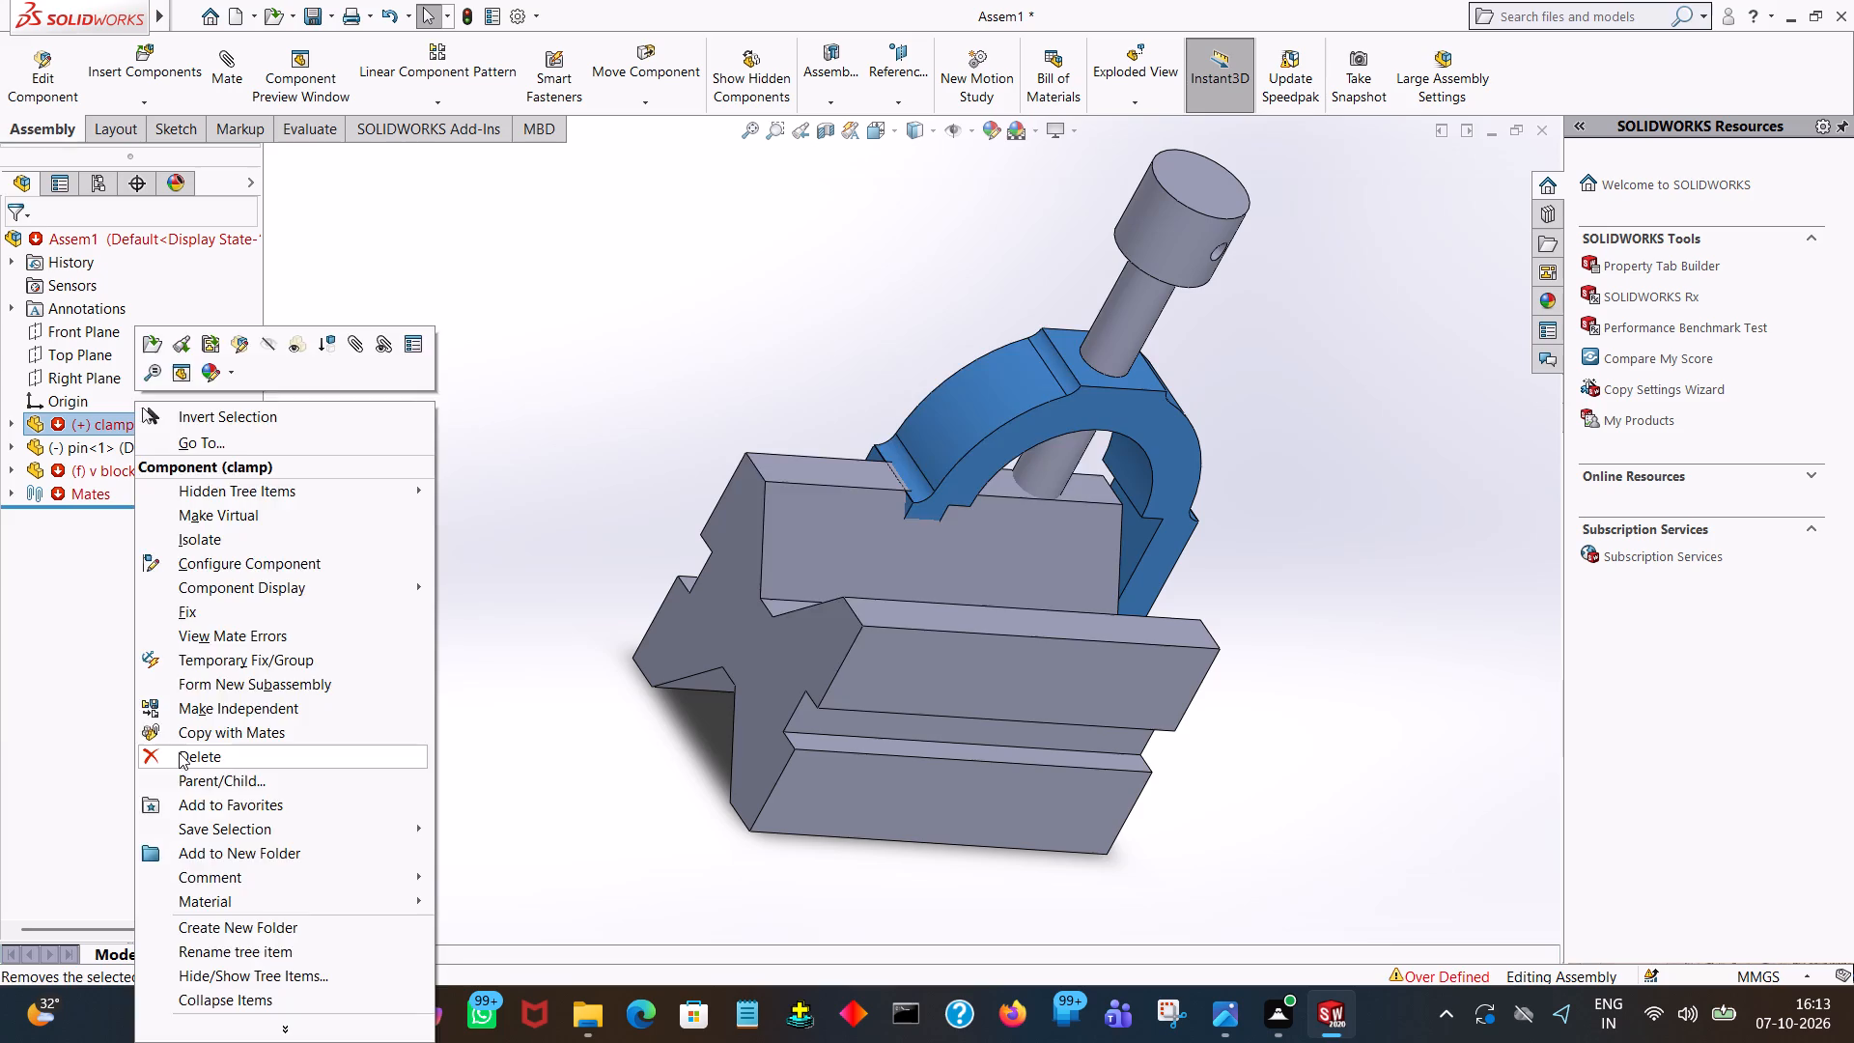
pyautogui.click(1047, 371)
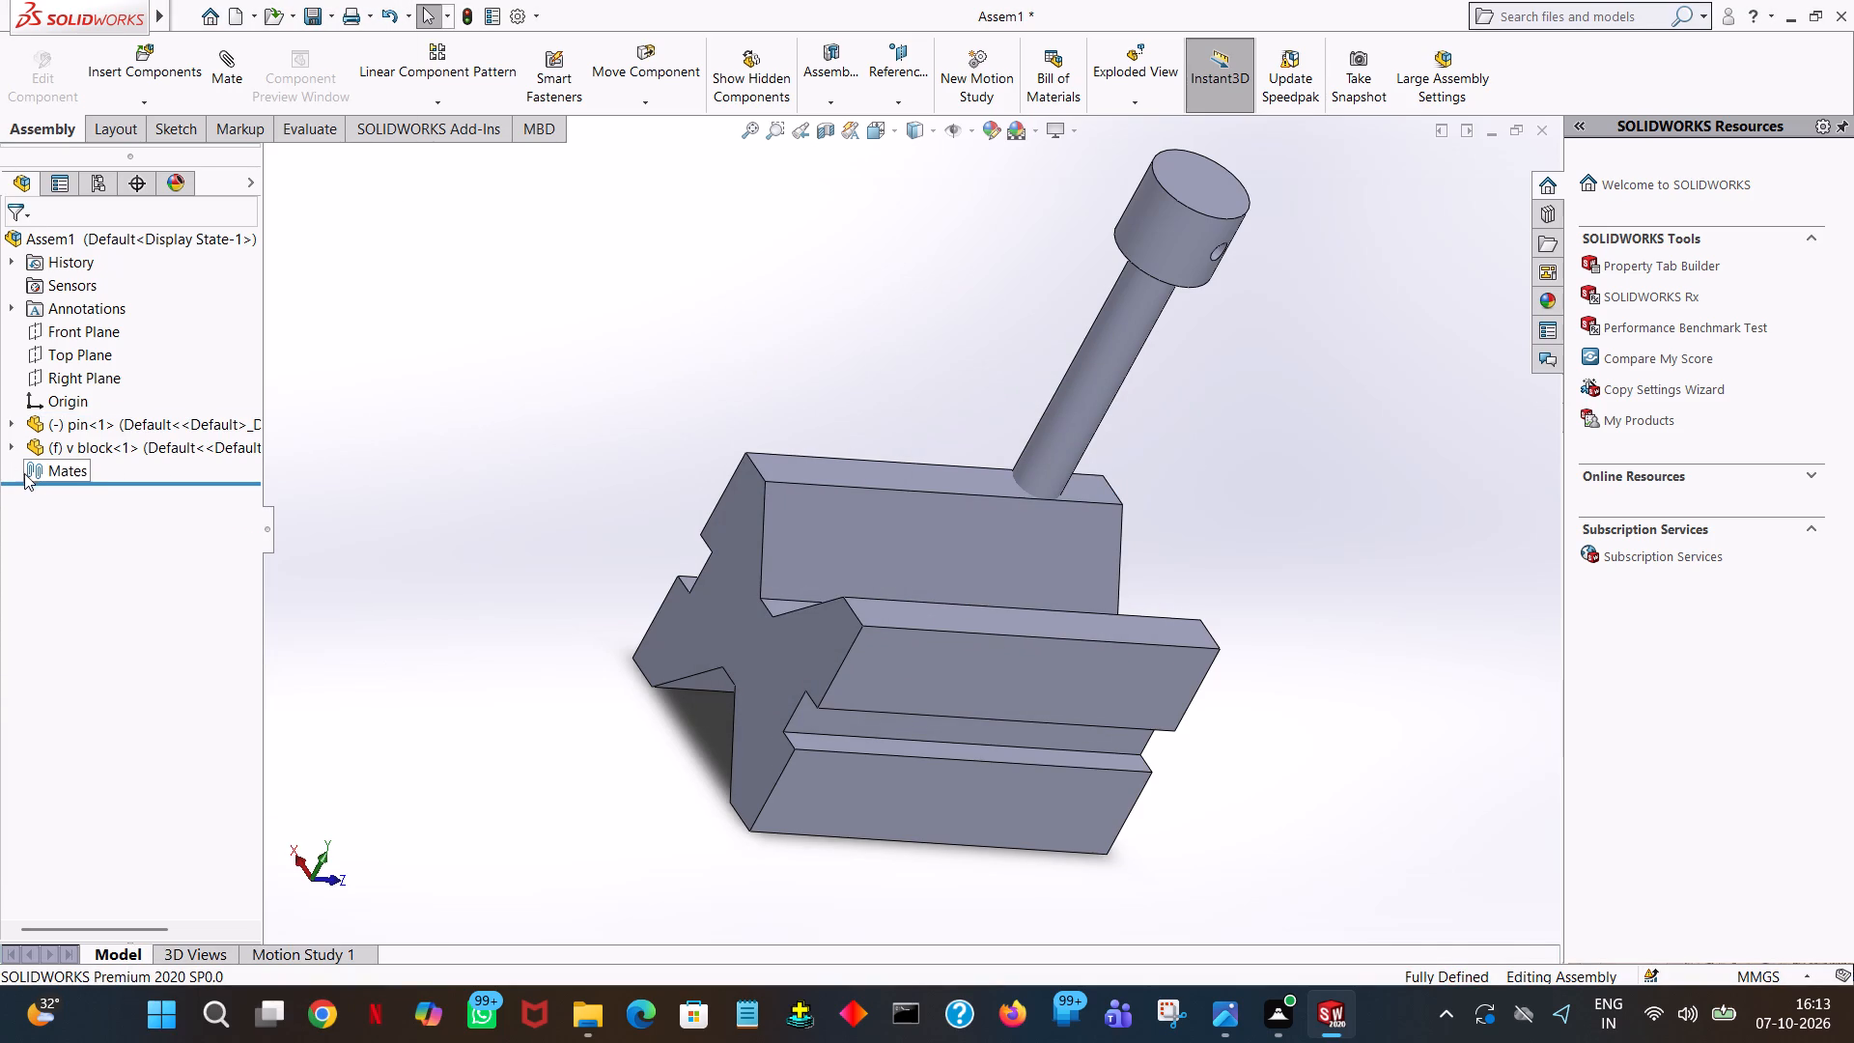
# Move the pin away from the V-block so it stands clear beside it.
pyautogui.moveTo(1094, 383); pyautogui.dragTo(1138, 396)
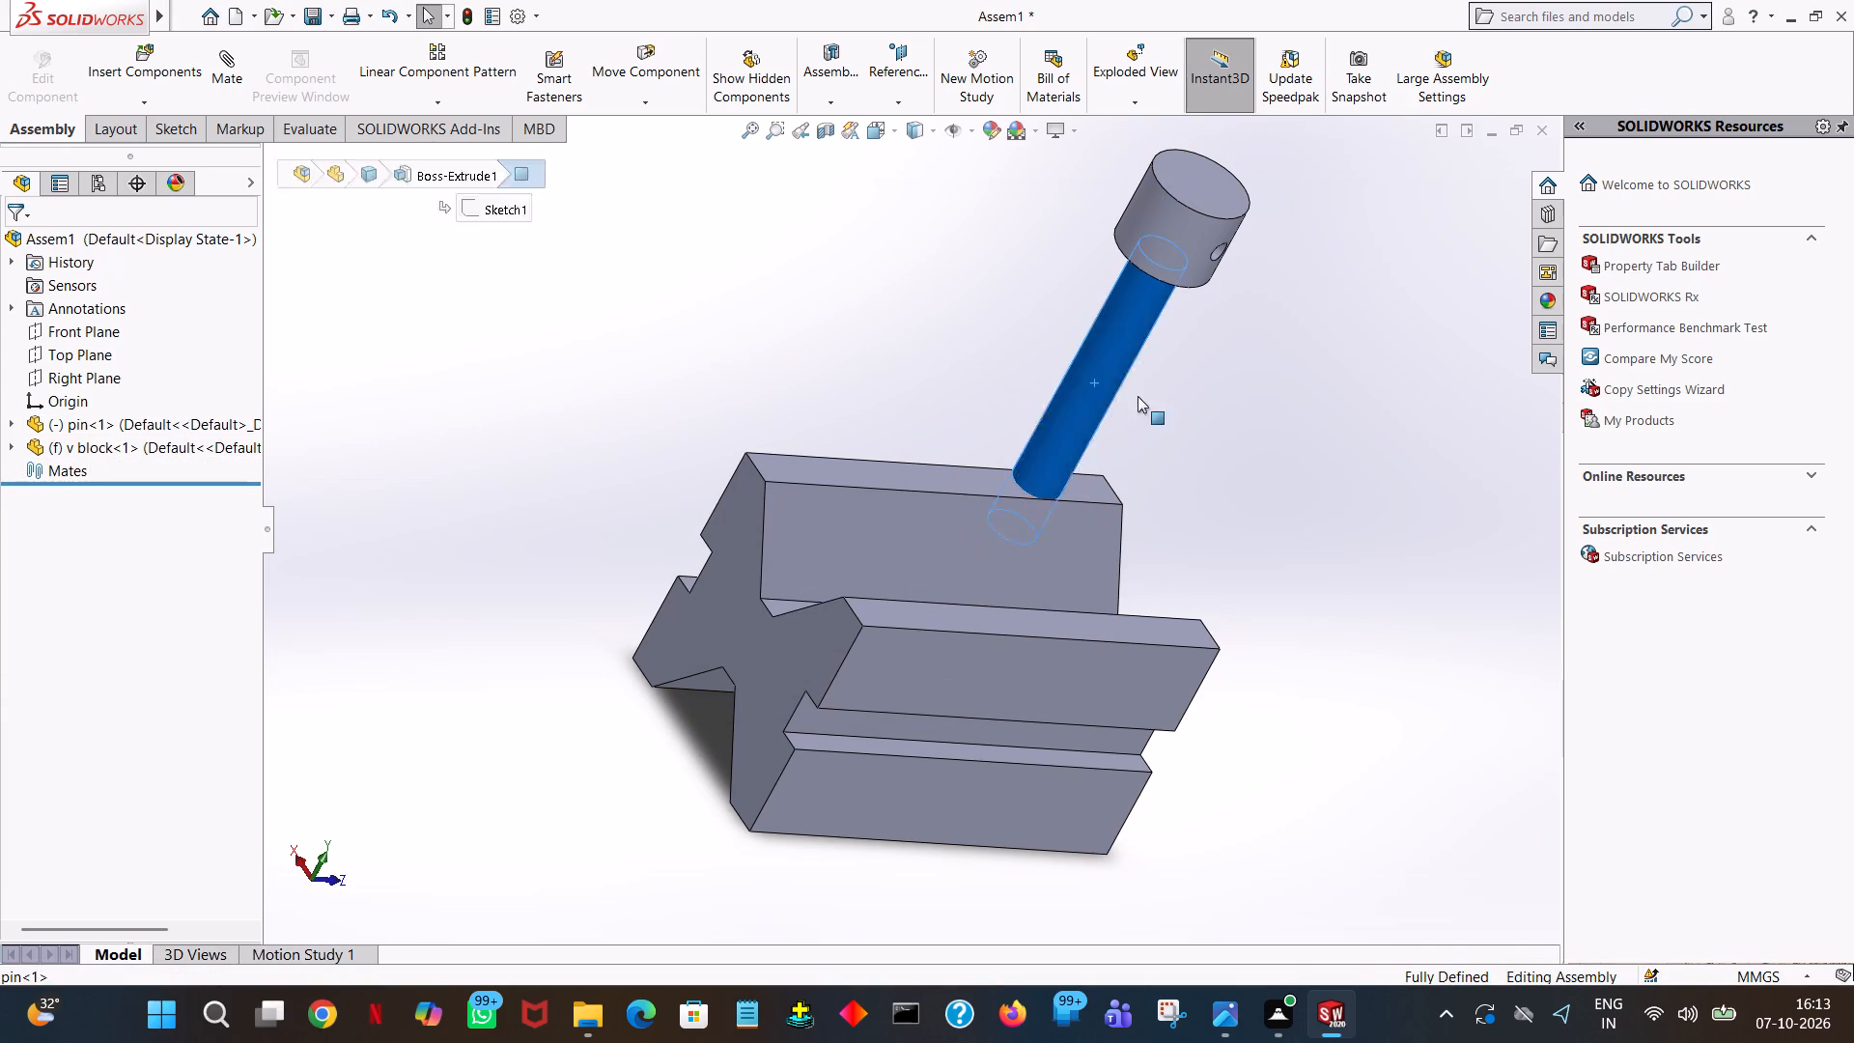
pyautogui.moveTo(1138, 396); pyautogui.dragTo(1344, 409)
pyautogui.click(1307, 585)
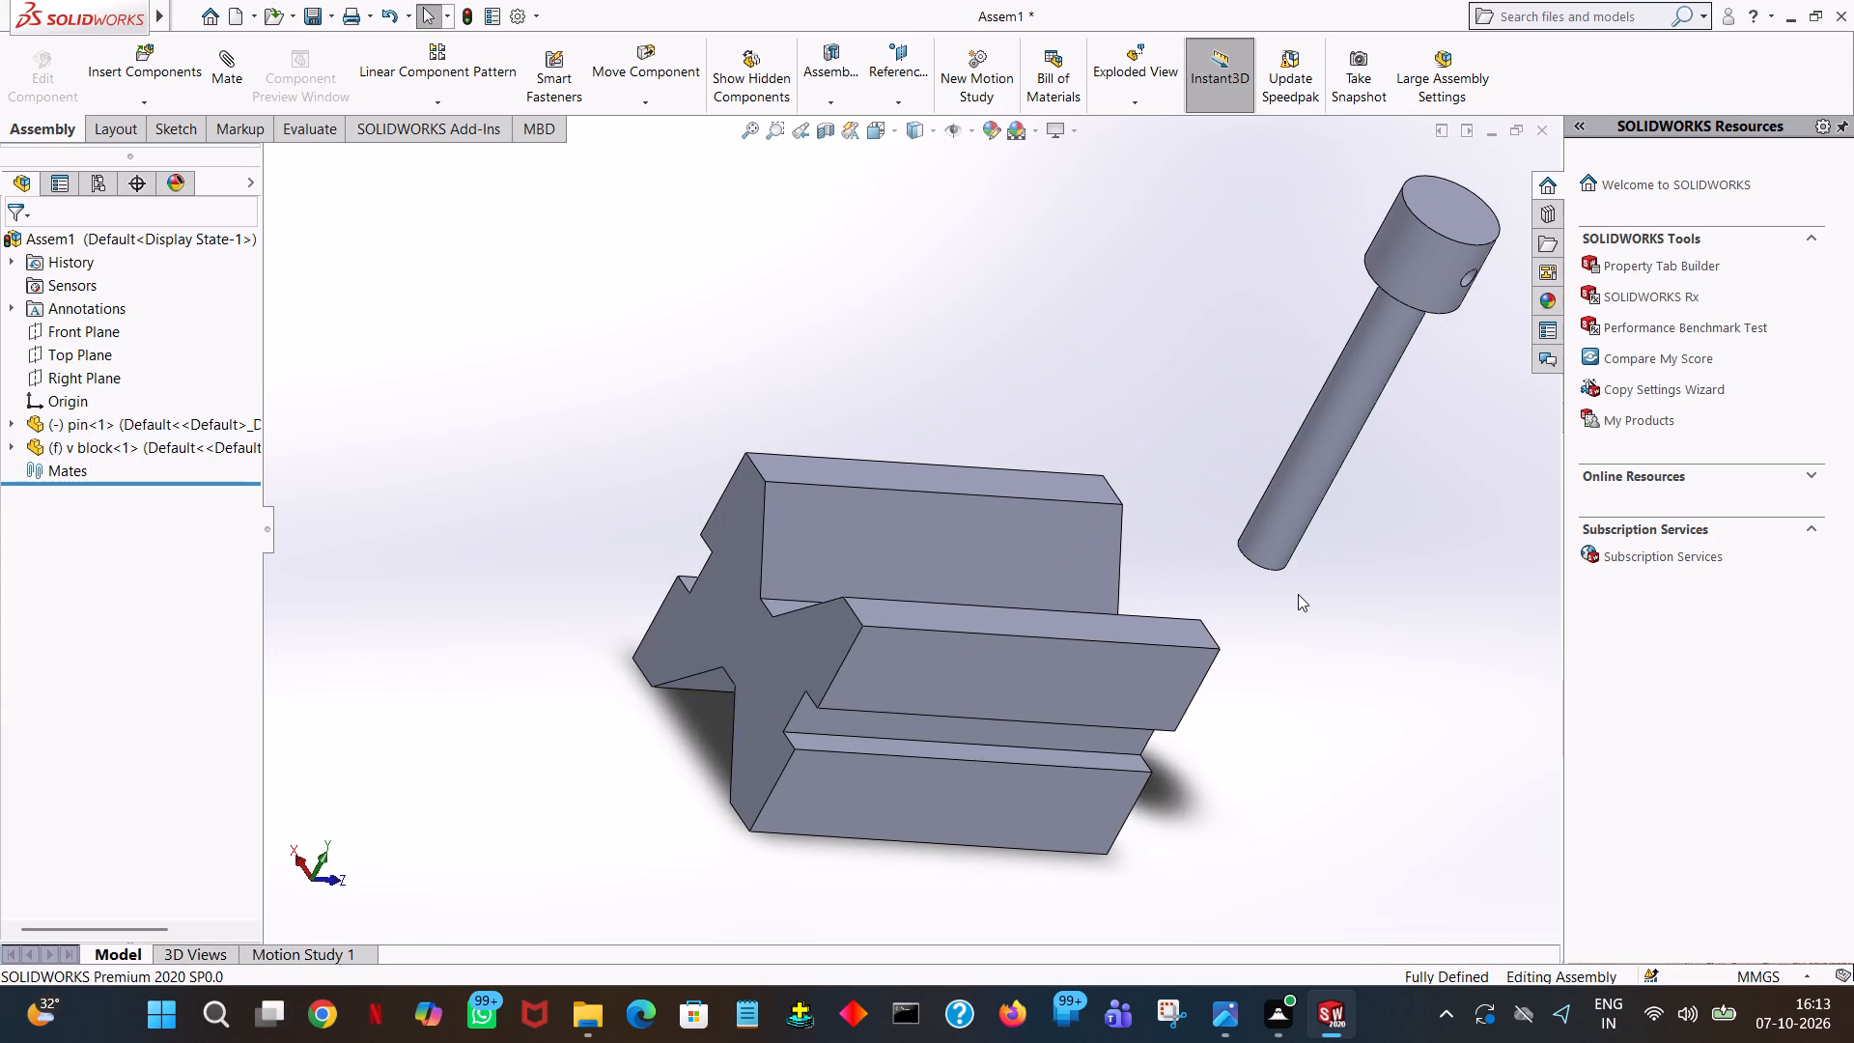
pyautogui.hscroll(-1, 1273, 594)
pyautogui.hscroll(1, 1273, 594)
pyautogui.keyDown('ctrl'); pyautogui.scroll(-4, 1273, 594); pyautogui.keyUp('ctrl')
pyautogui.keyDown('ctrl'); pyautogui.scroll(11, 1273, 594); pyautogui.keyUp('ctrl')
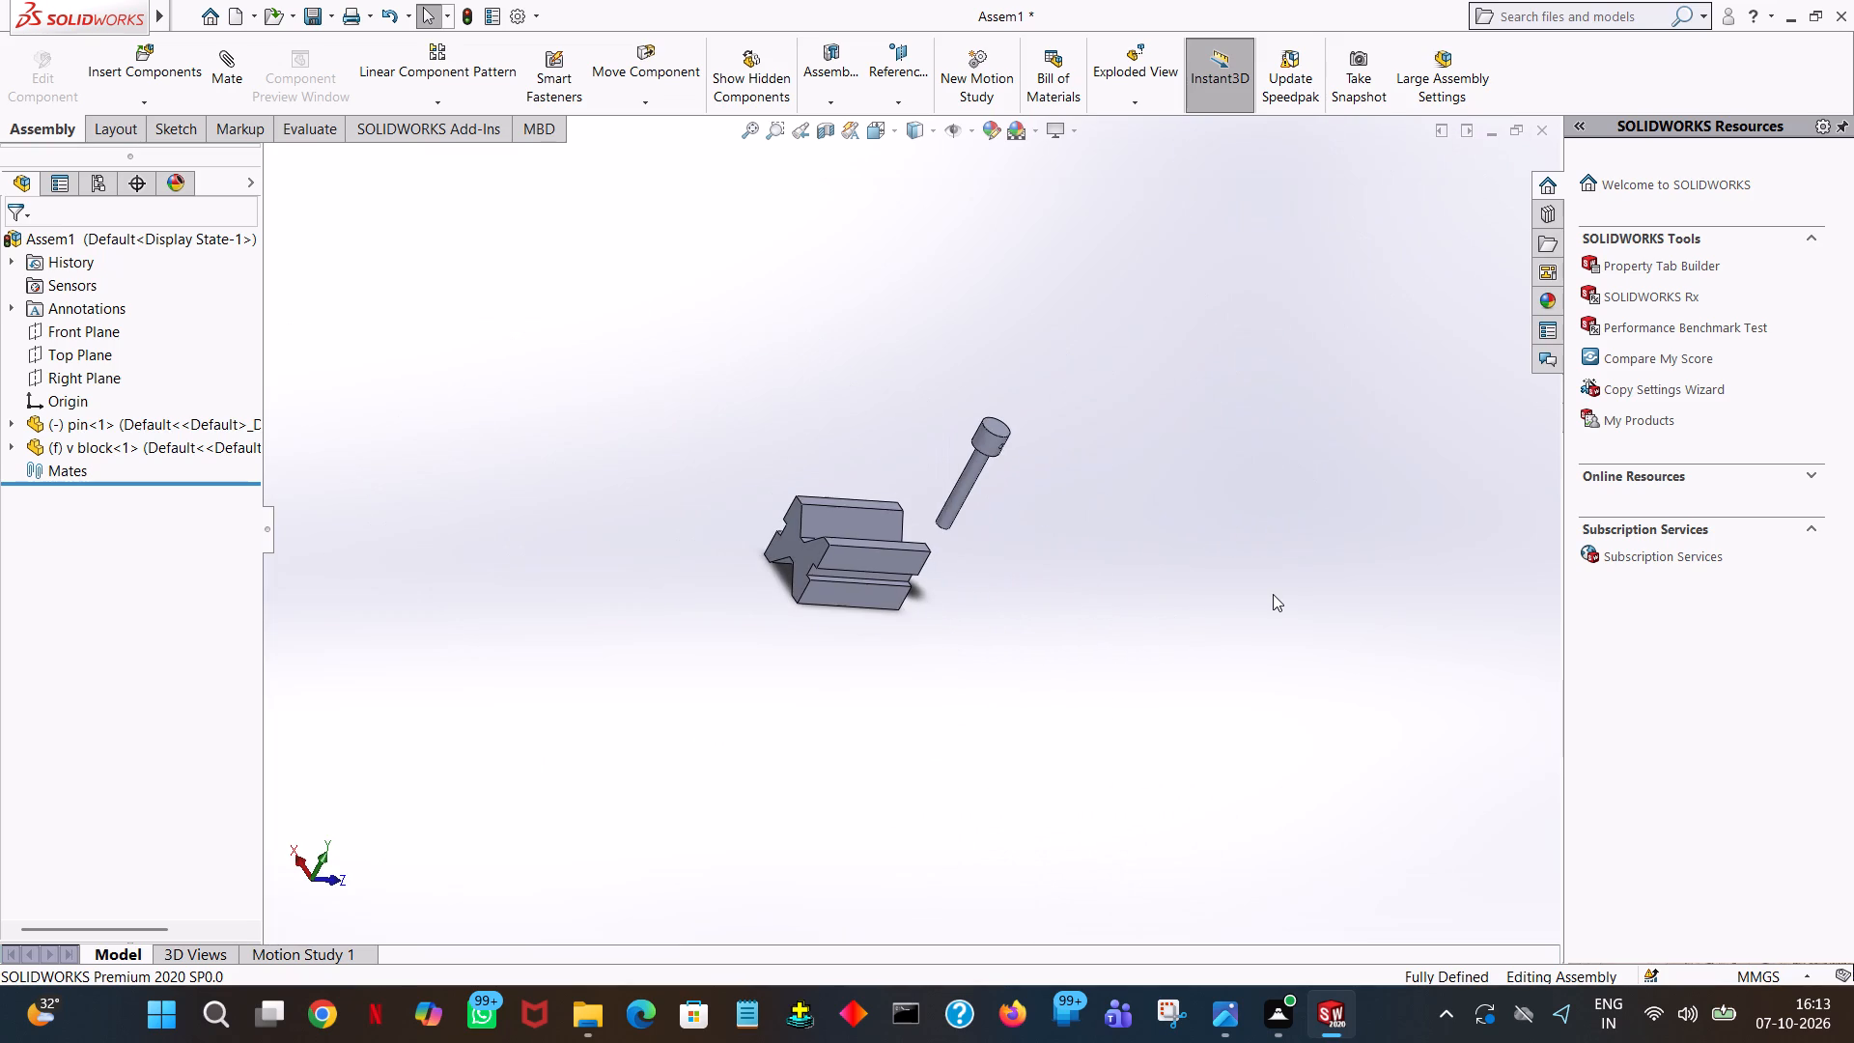
pyautogui.click(762, 121)
pyautogui.click(716, 292)
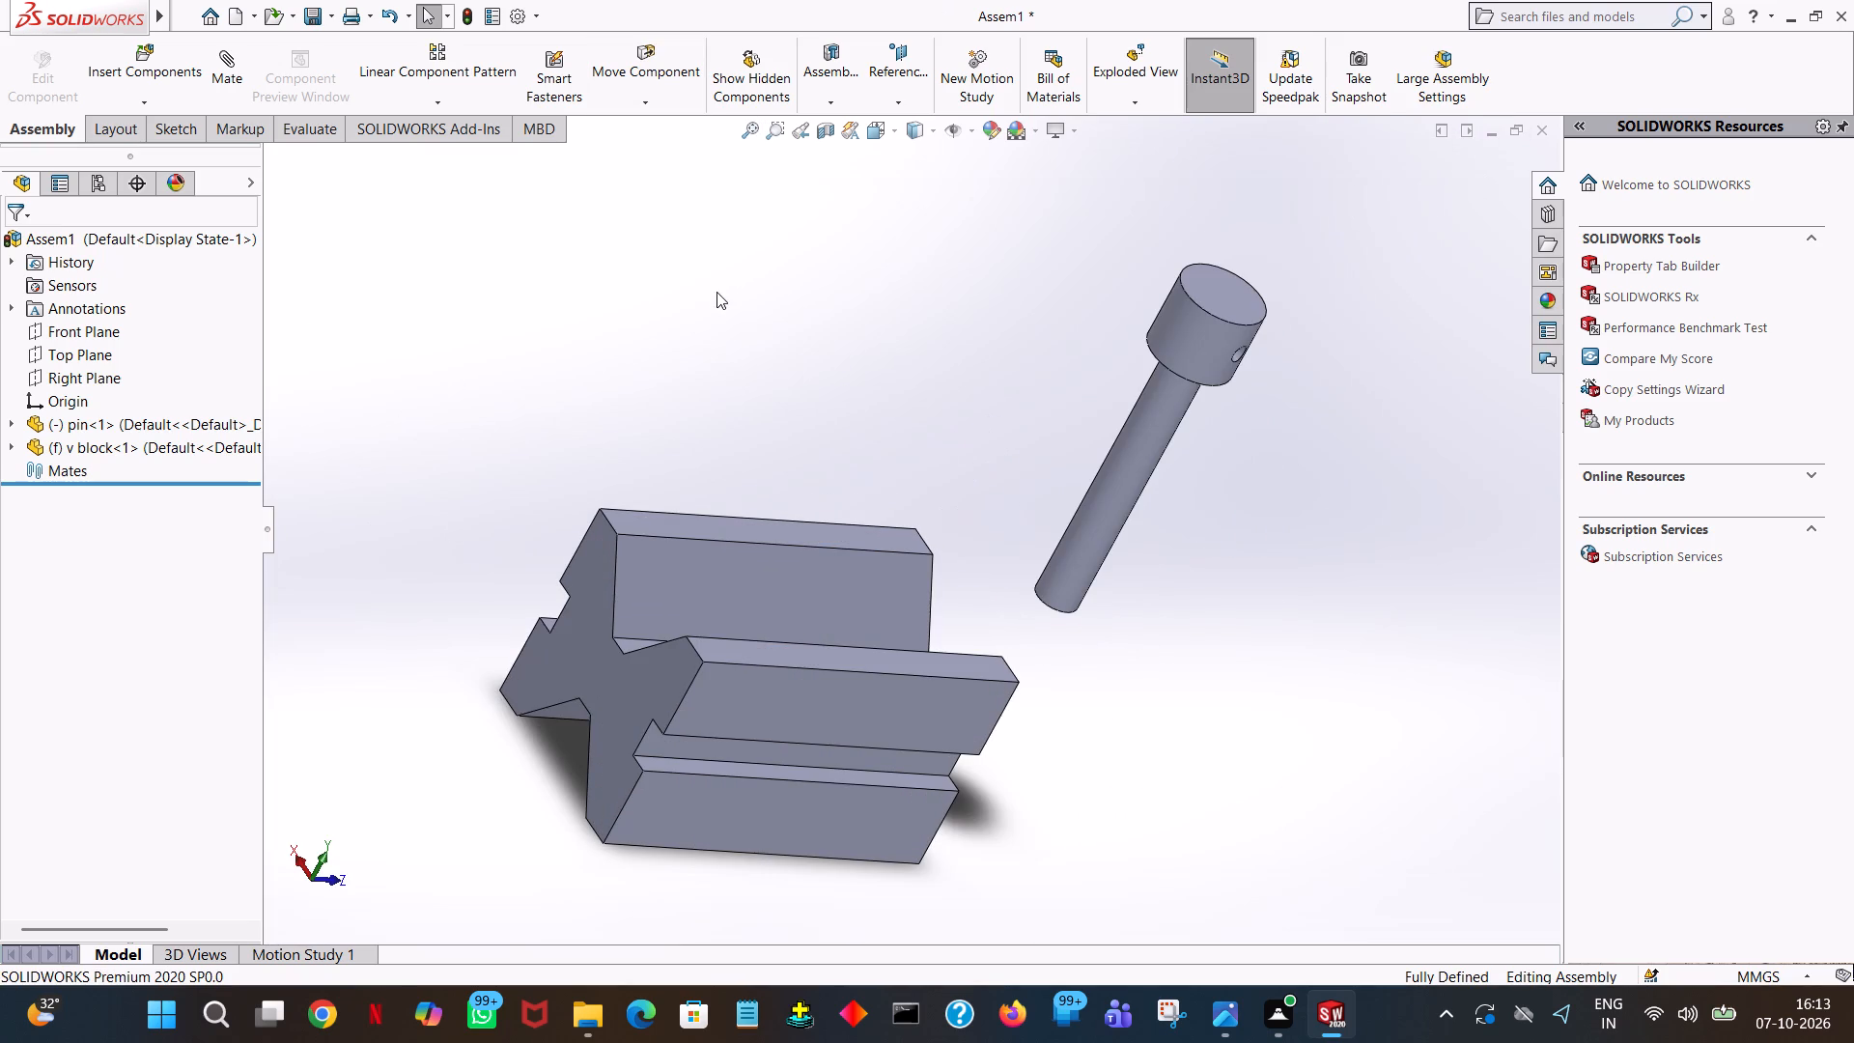
pyautogui.moveTo(716, 292); pyautogui.dragTo(838, 282, button='middle')
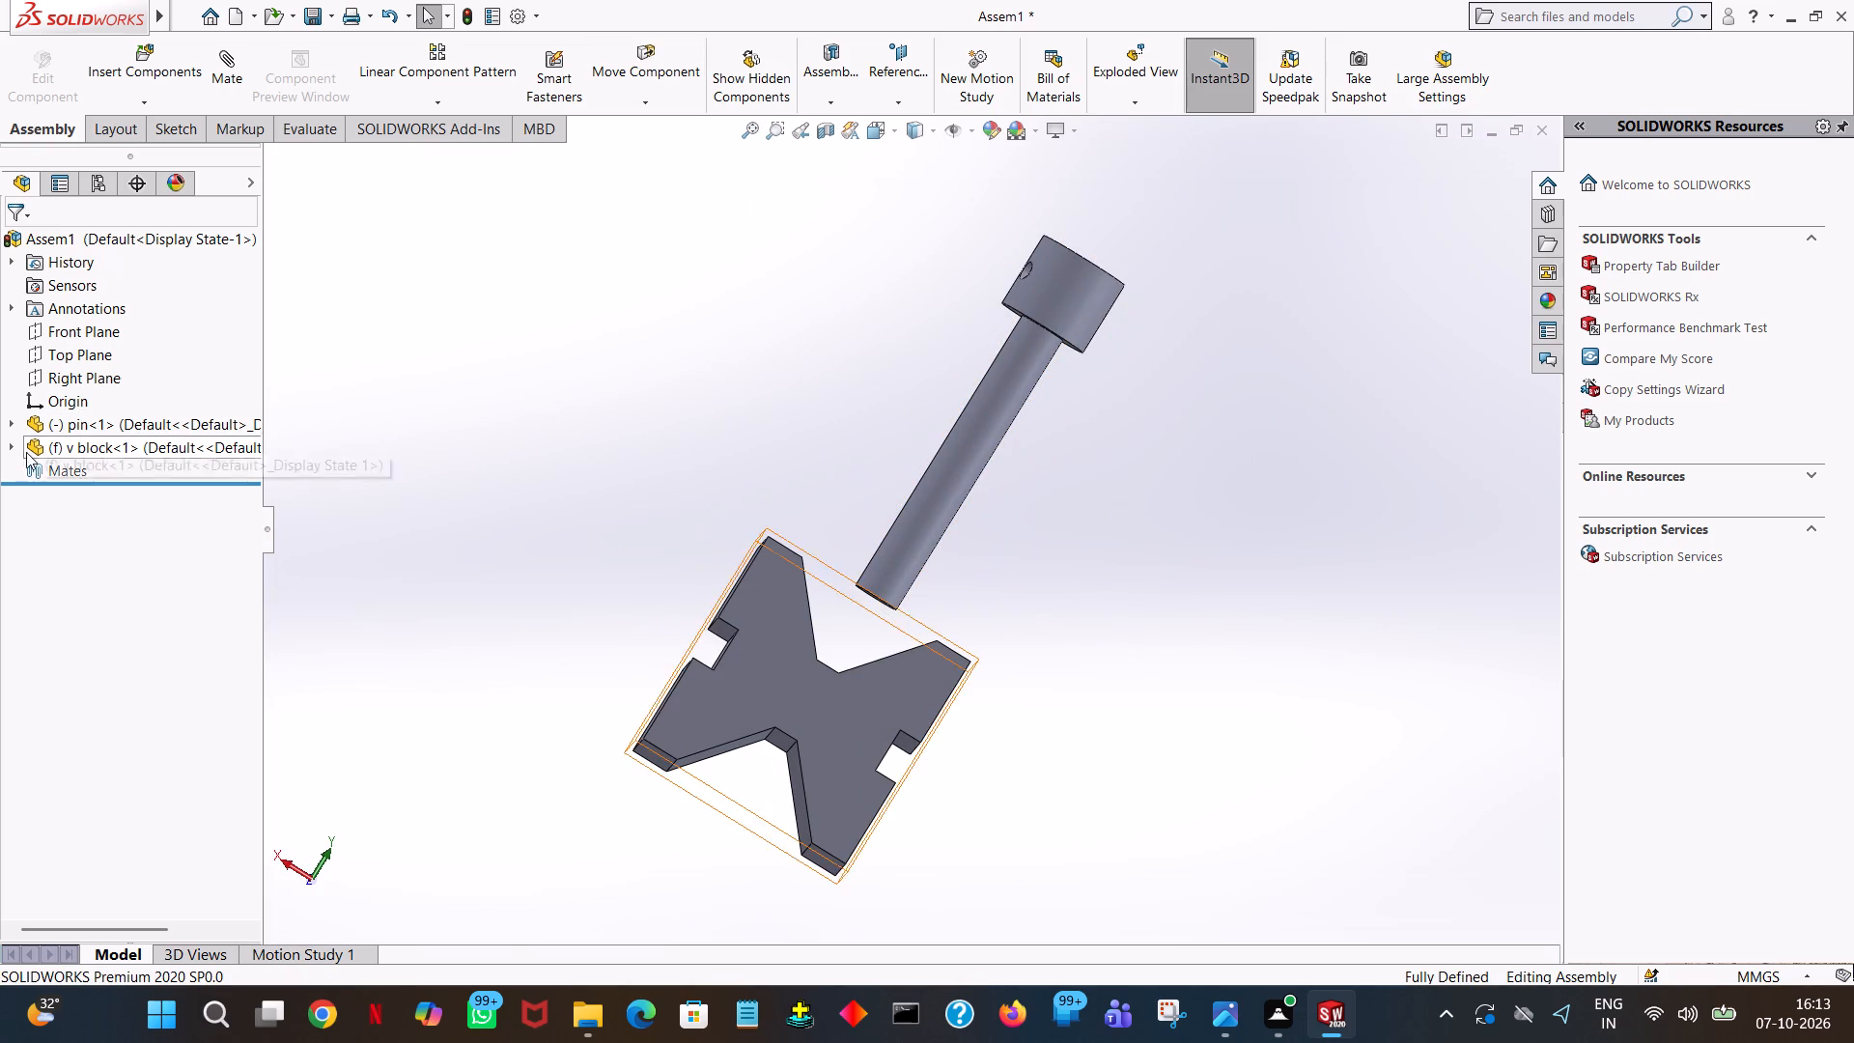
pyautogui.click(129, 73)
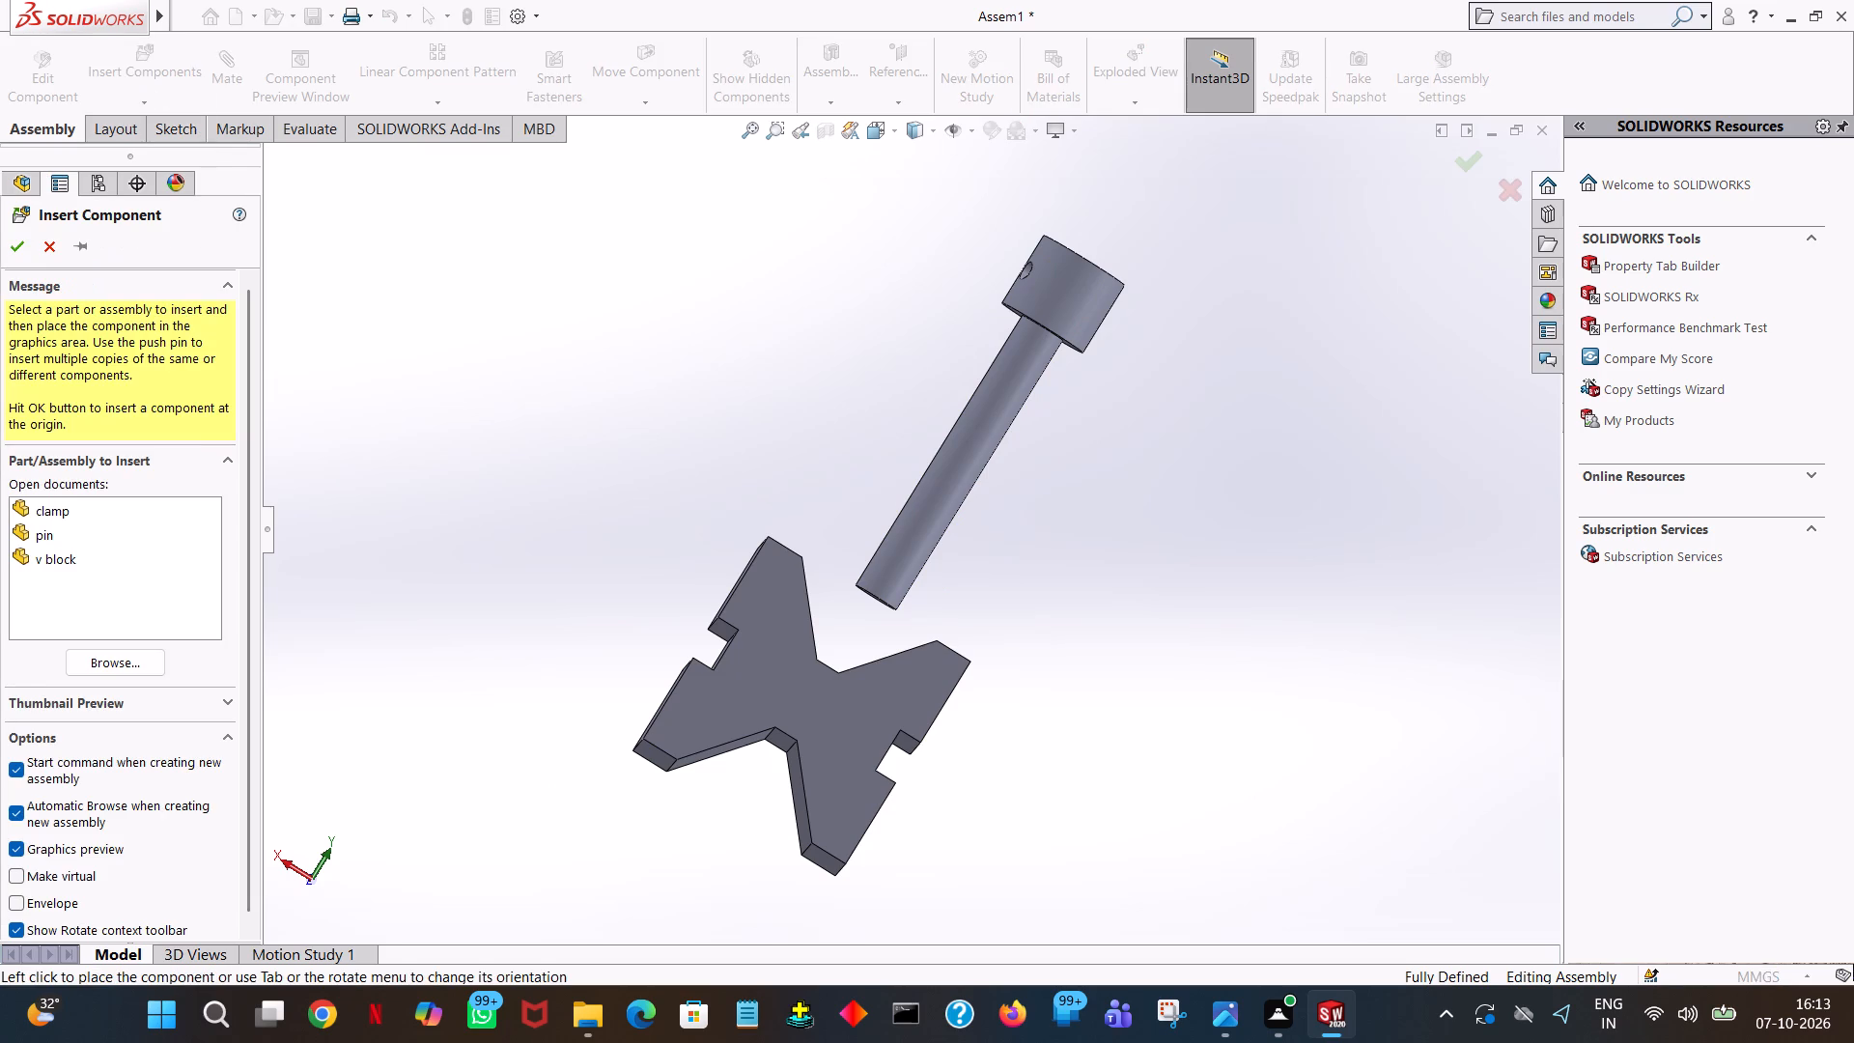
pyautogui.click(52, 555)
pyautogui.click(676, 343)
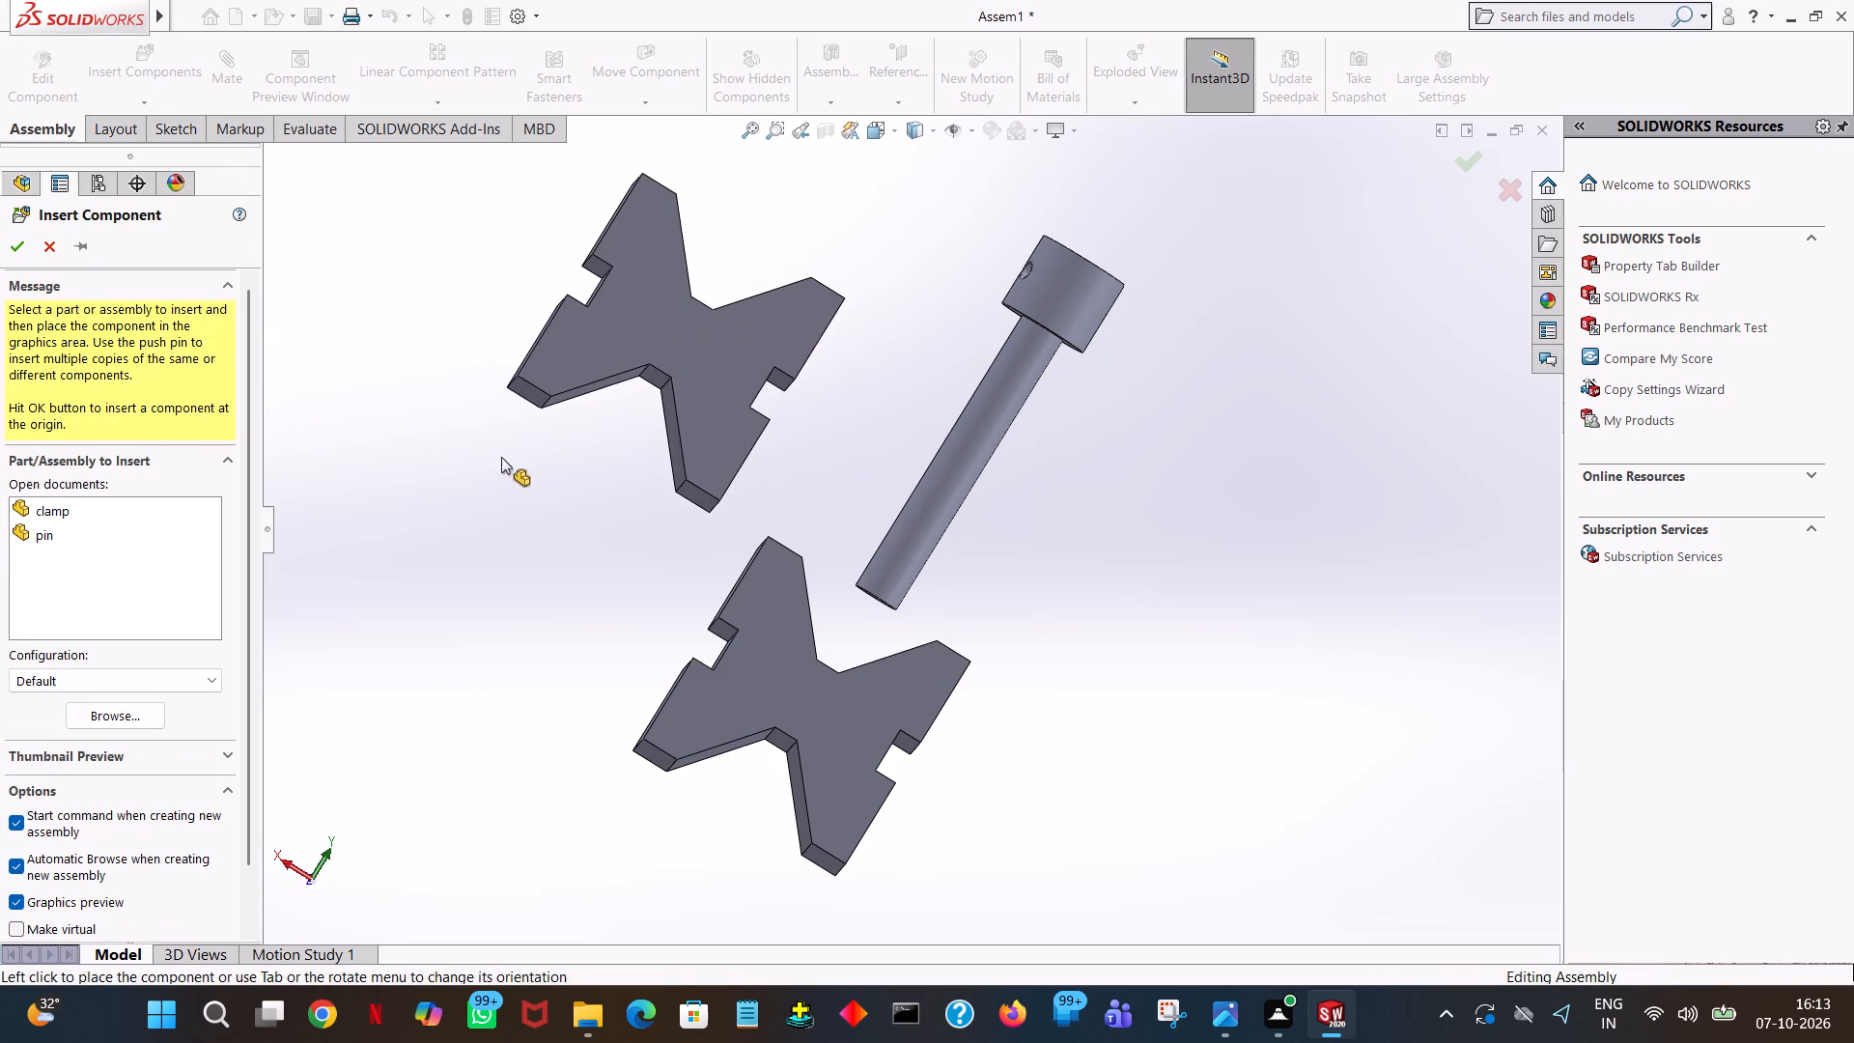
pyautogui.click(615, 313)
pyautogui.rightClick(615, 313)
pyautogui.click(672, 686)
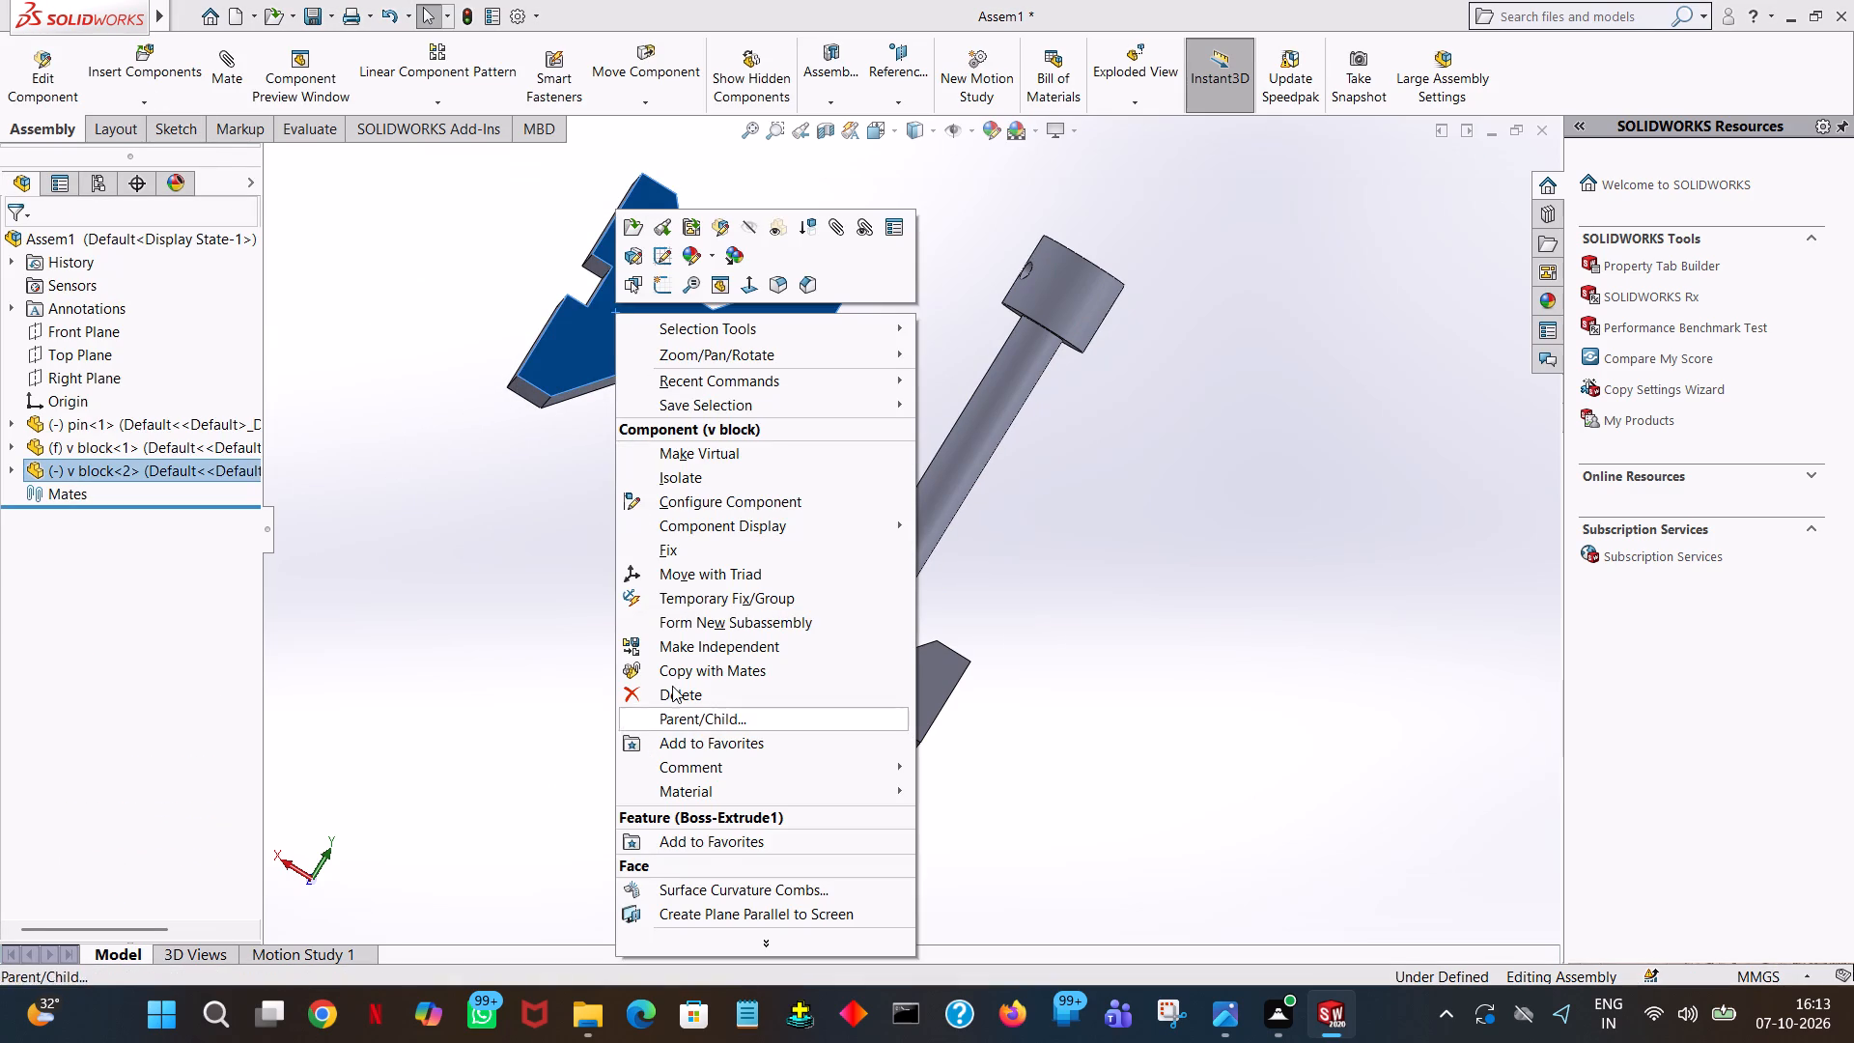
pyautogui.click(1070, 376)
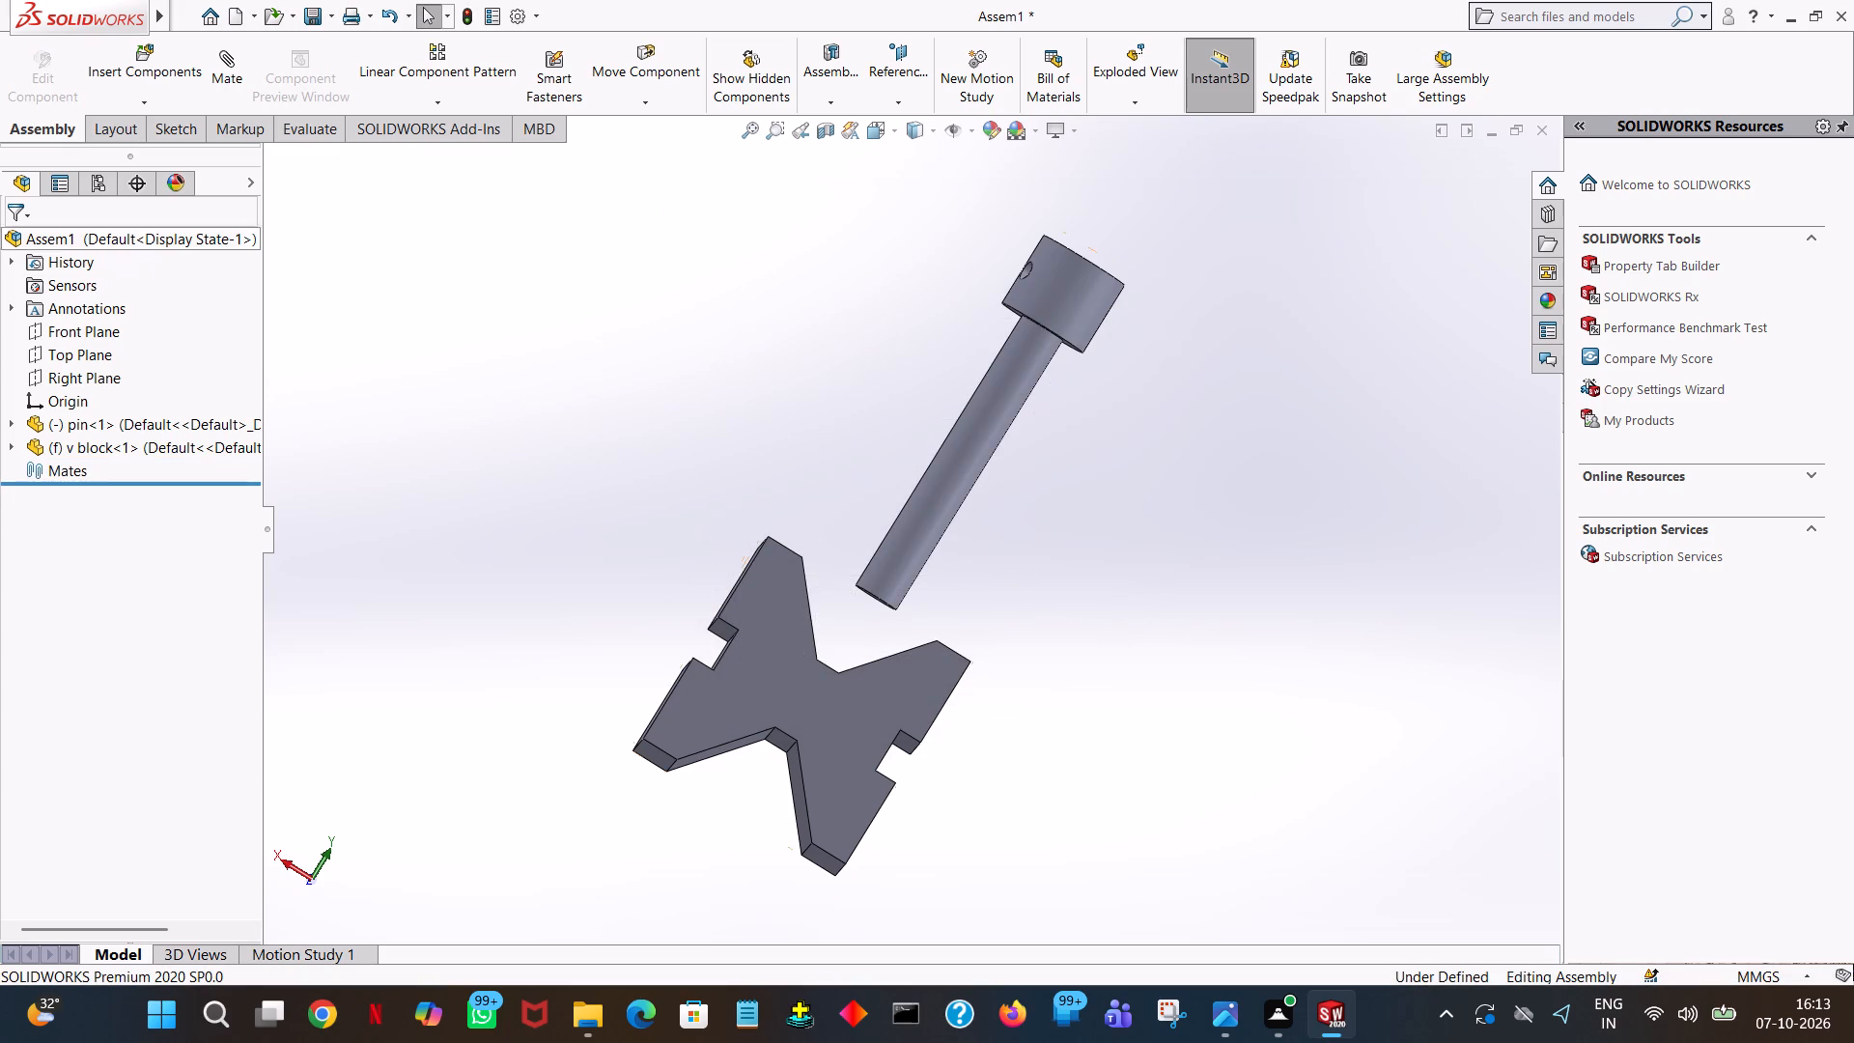
# Insert the clamp part into the assembly again, placing it in free space near the V-block.
pyautogui.click(121, 59)
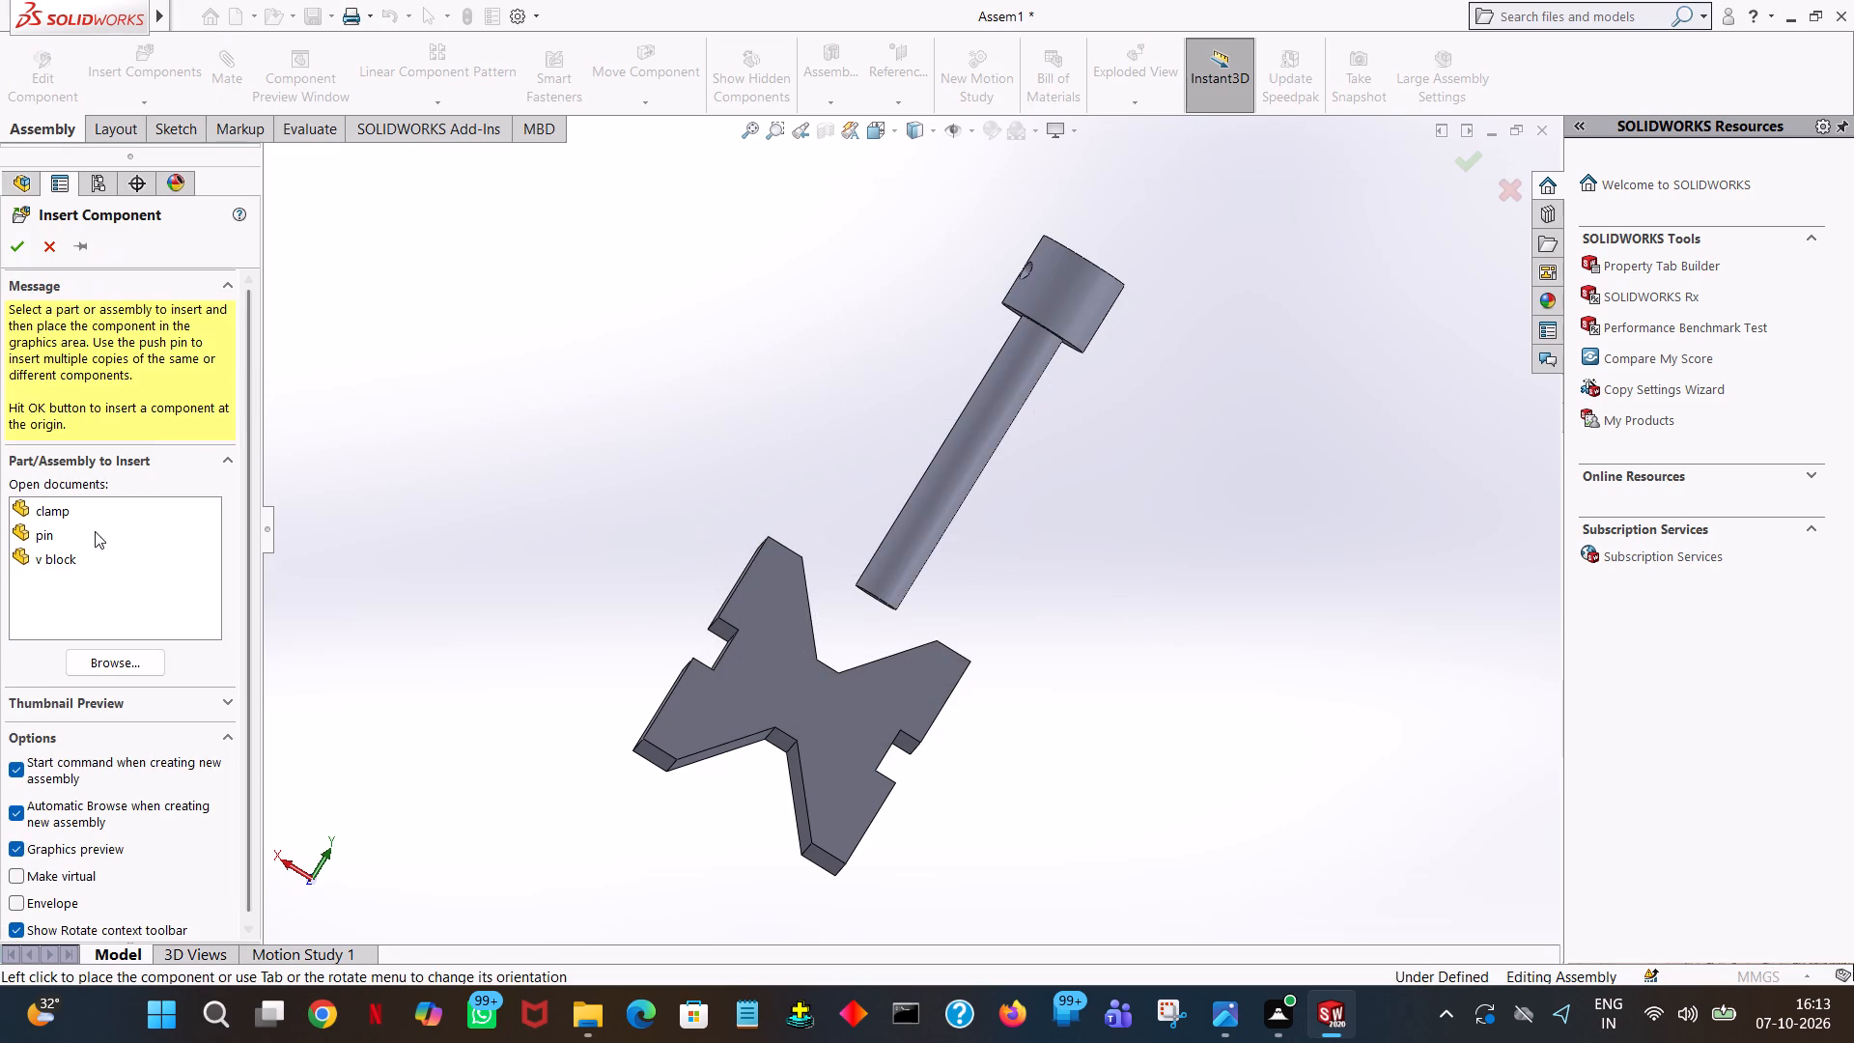
pyautogui.click(44, 510)
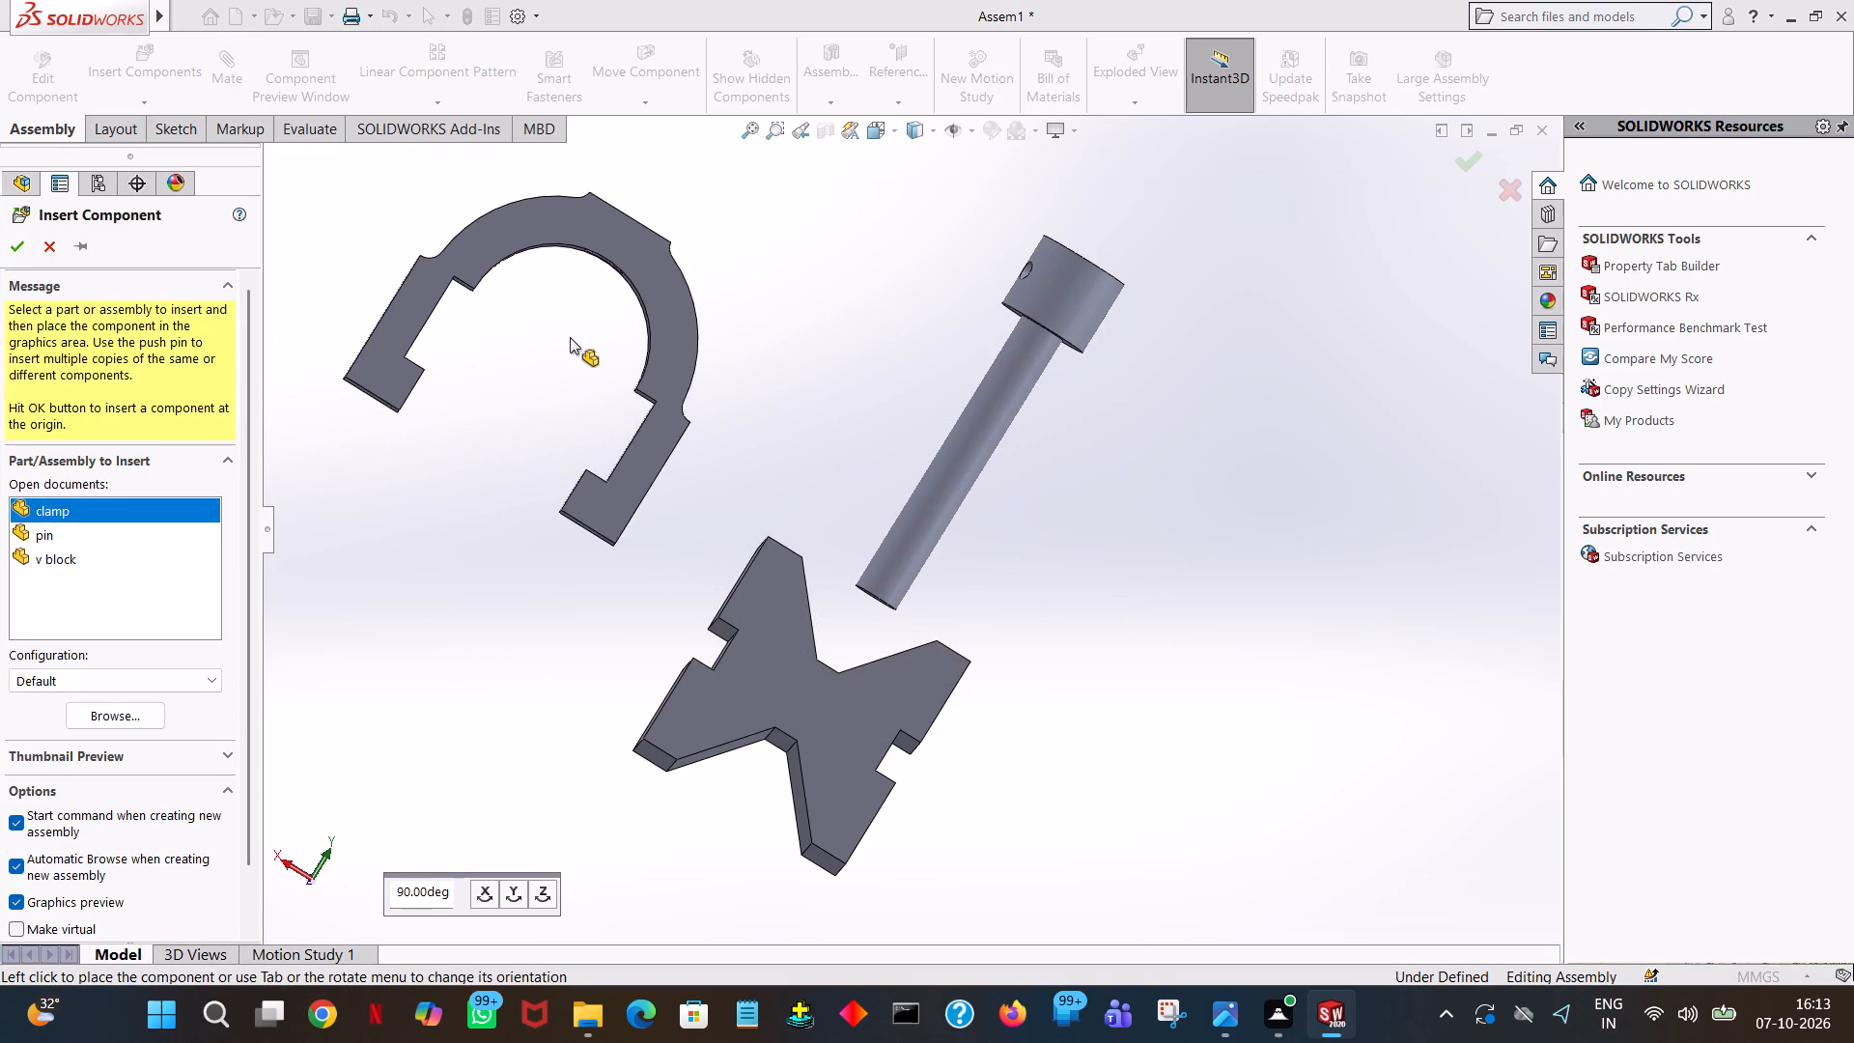
pyautogui.click(591, 332)
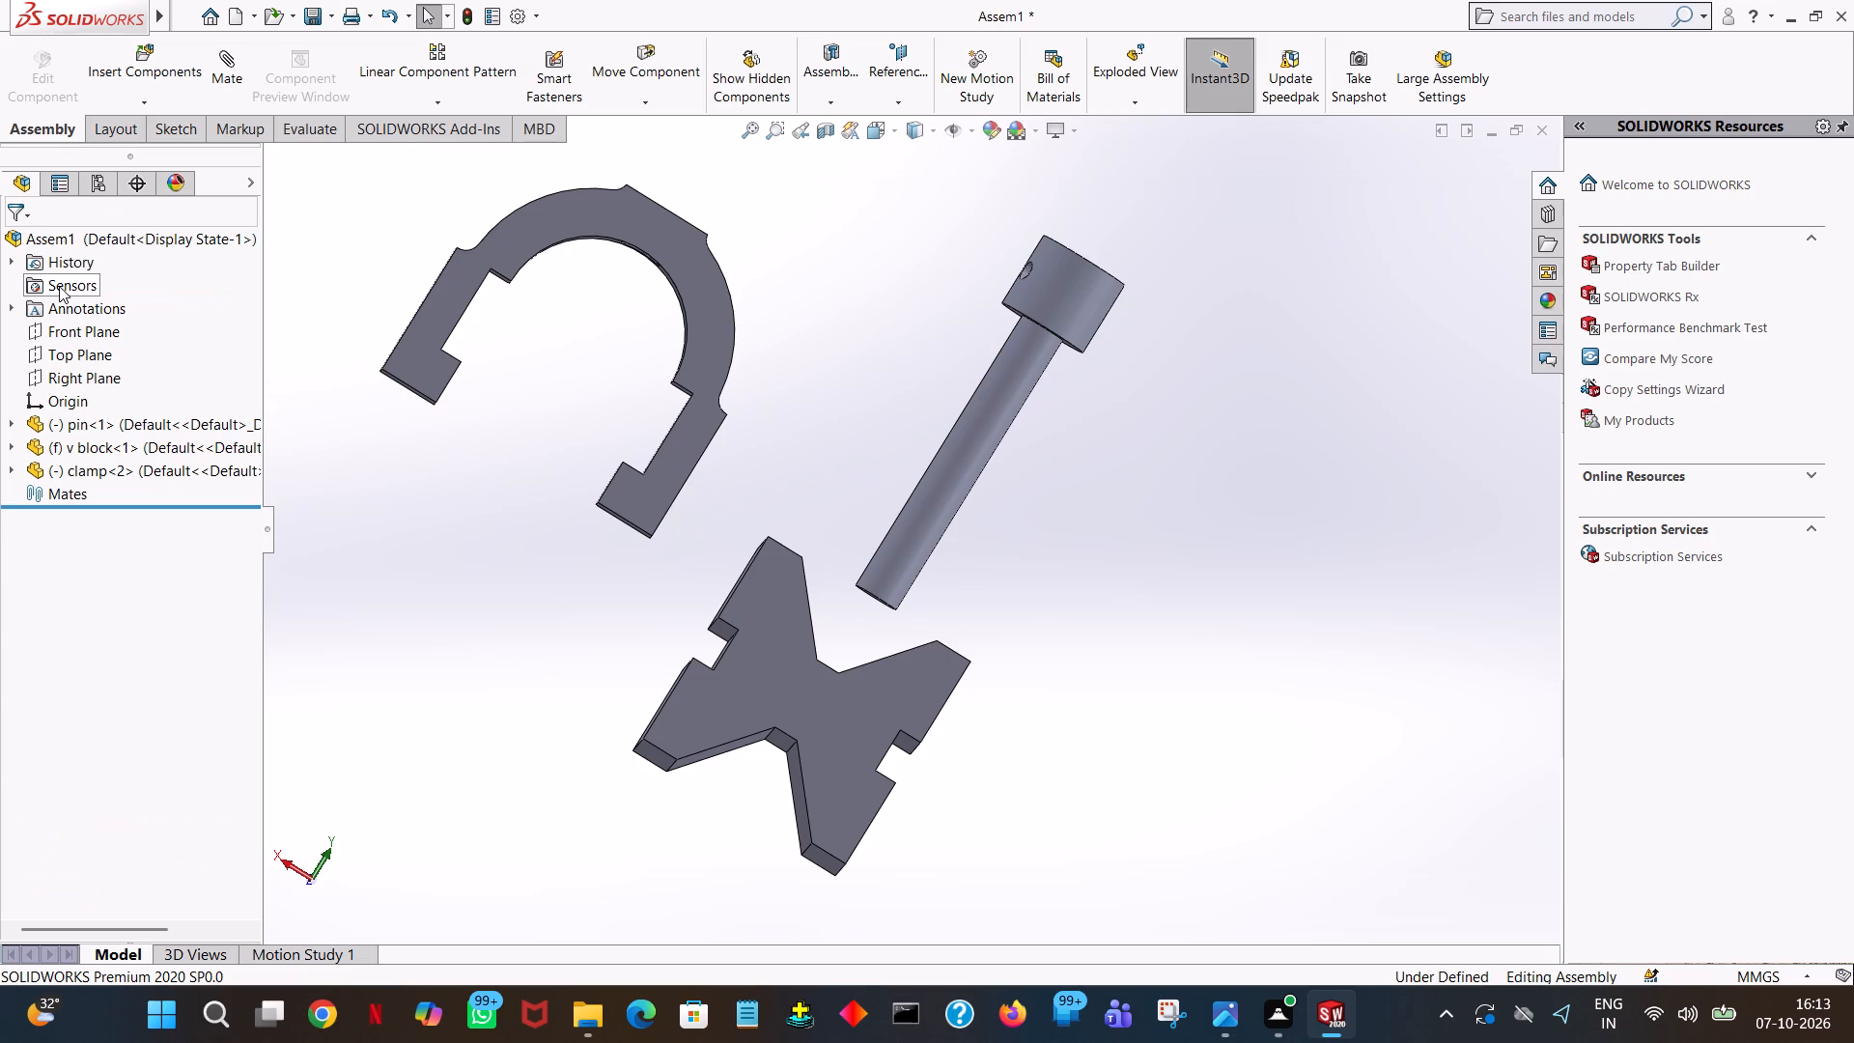
# Add a Coincident mate between the inner end face of the clamp's hooked foot and the floor of the V-block's side groove.
pyautogui.moveTo(1419, 804); pyautogui.dragTo(1421, 783, button='middle')
pyautogui.keyDown('ctrl'); pyautogui.scroll(-3, 1248, 730); pyautogui.keyUp('ctrl')
pyautogui.keyDown('ctrl'); pyautogui.scroll(4, 1248, 730); pyautogui.keyUp('ctrl')
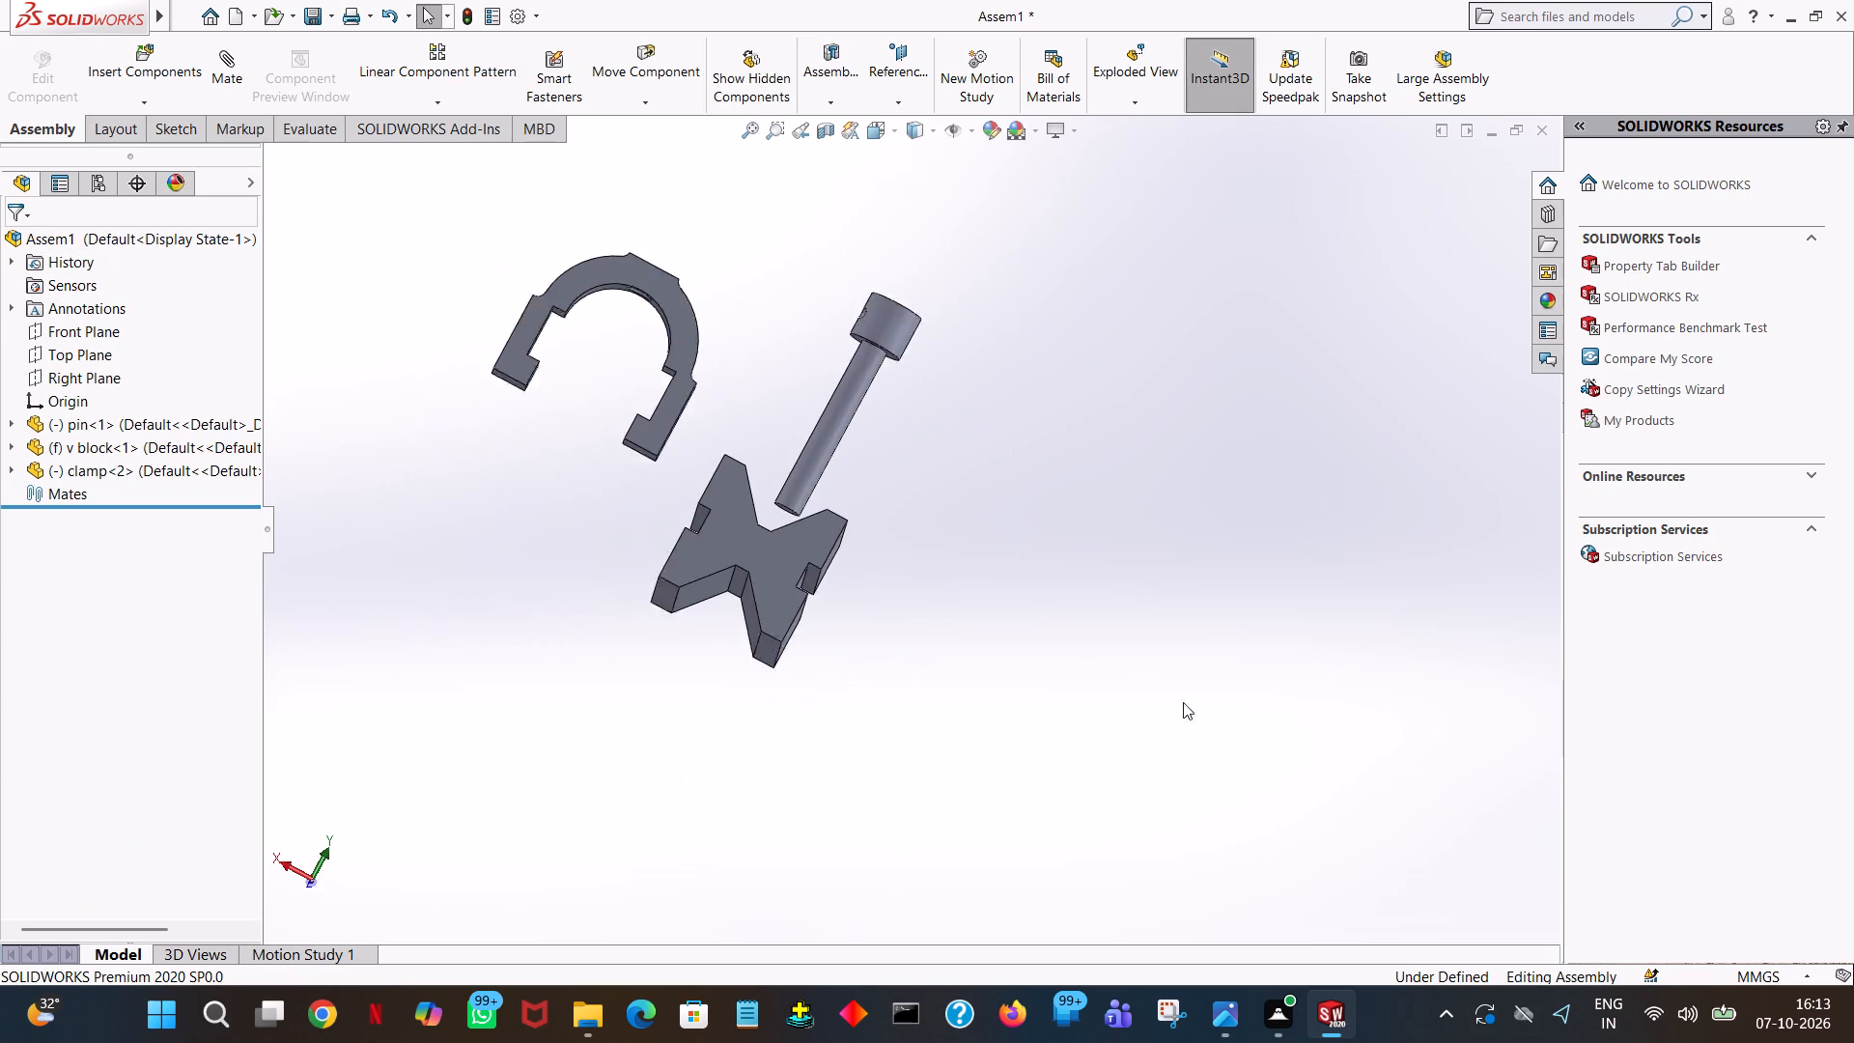
pyautogui.keyDown('ctrl'); pyautogui.scroll(3, 1183, 702); pyautogui.keyUp('ctrl')
pyautogui.moveTo(1100, 662); pyautogui.dragTo(986, 671, button='middle')
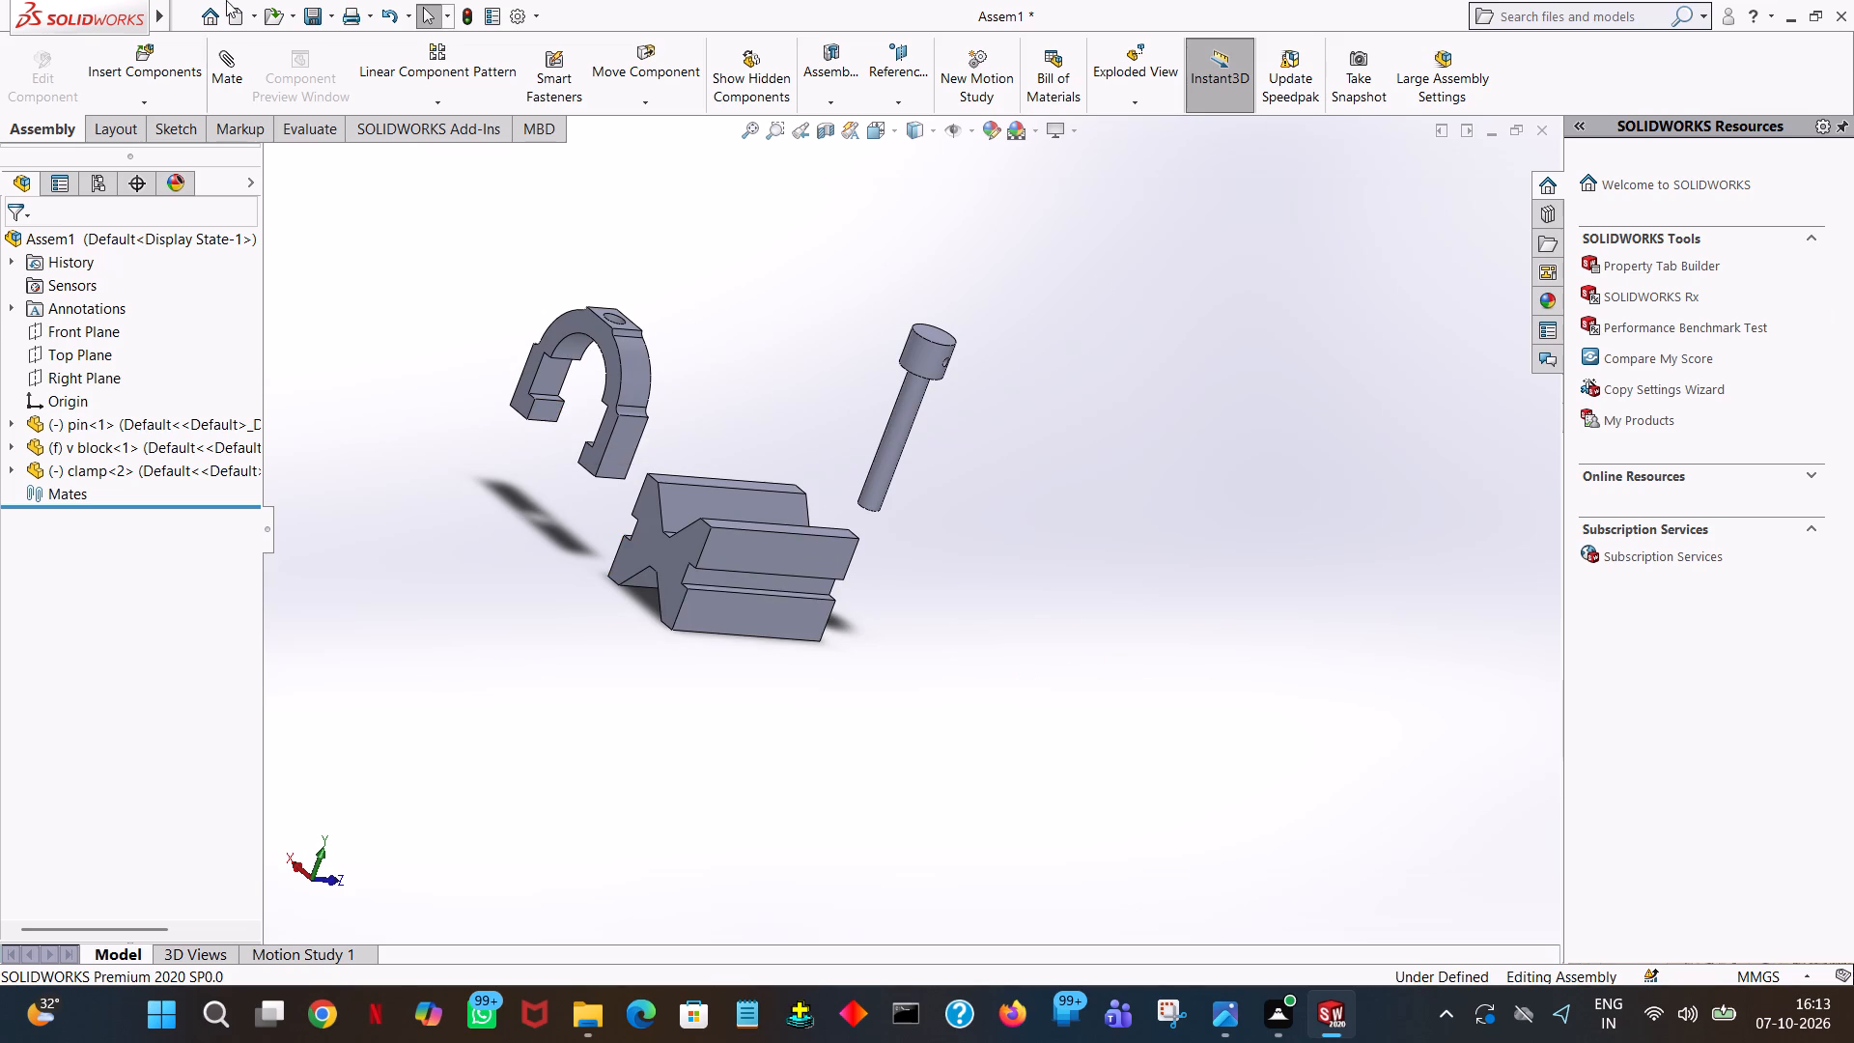
pyautogui.click(224, 44)
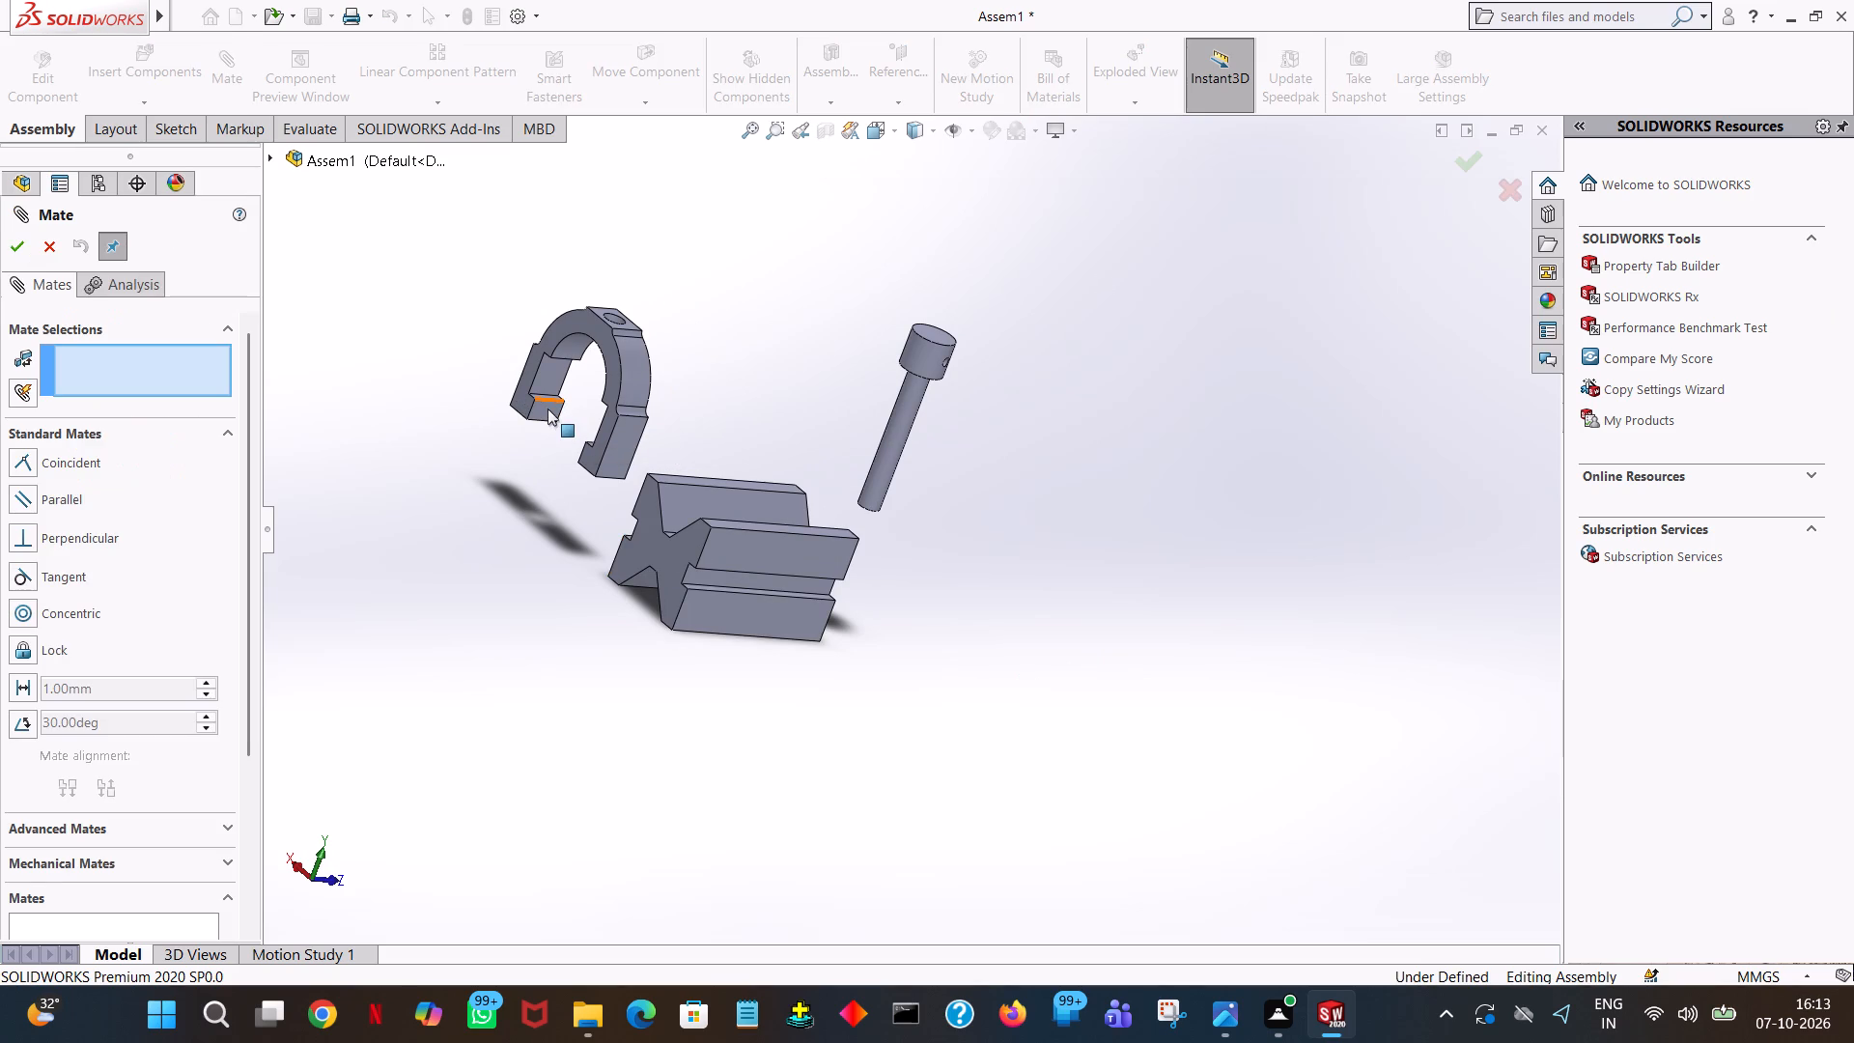
pyautogui.click(548, 409)
pyautogui.moveTo(726, 517); pyautogui.dragTo(874, 648, button='middle')
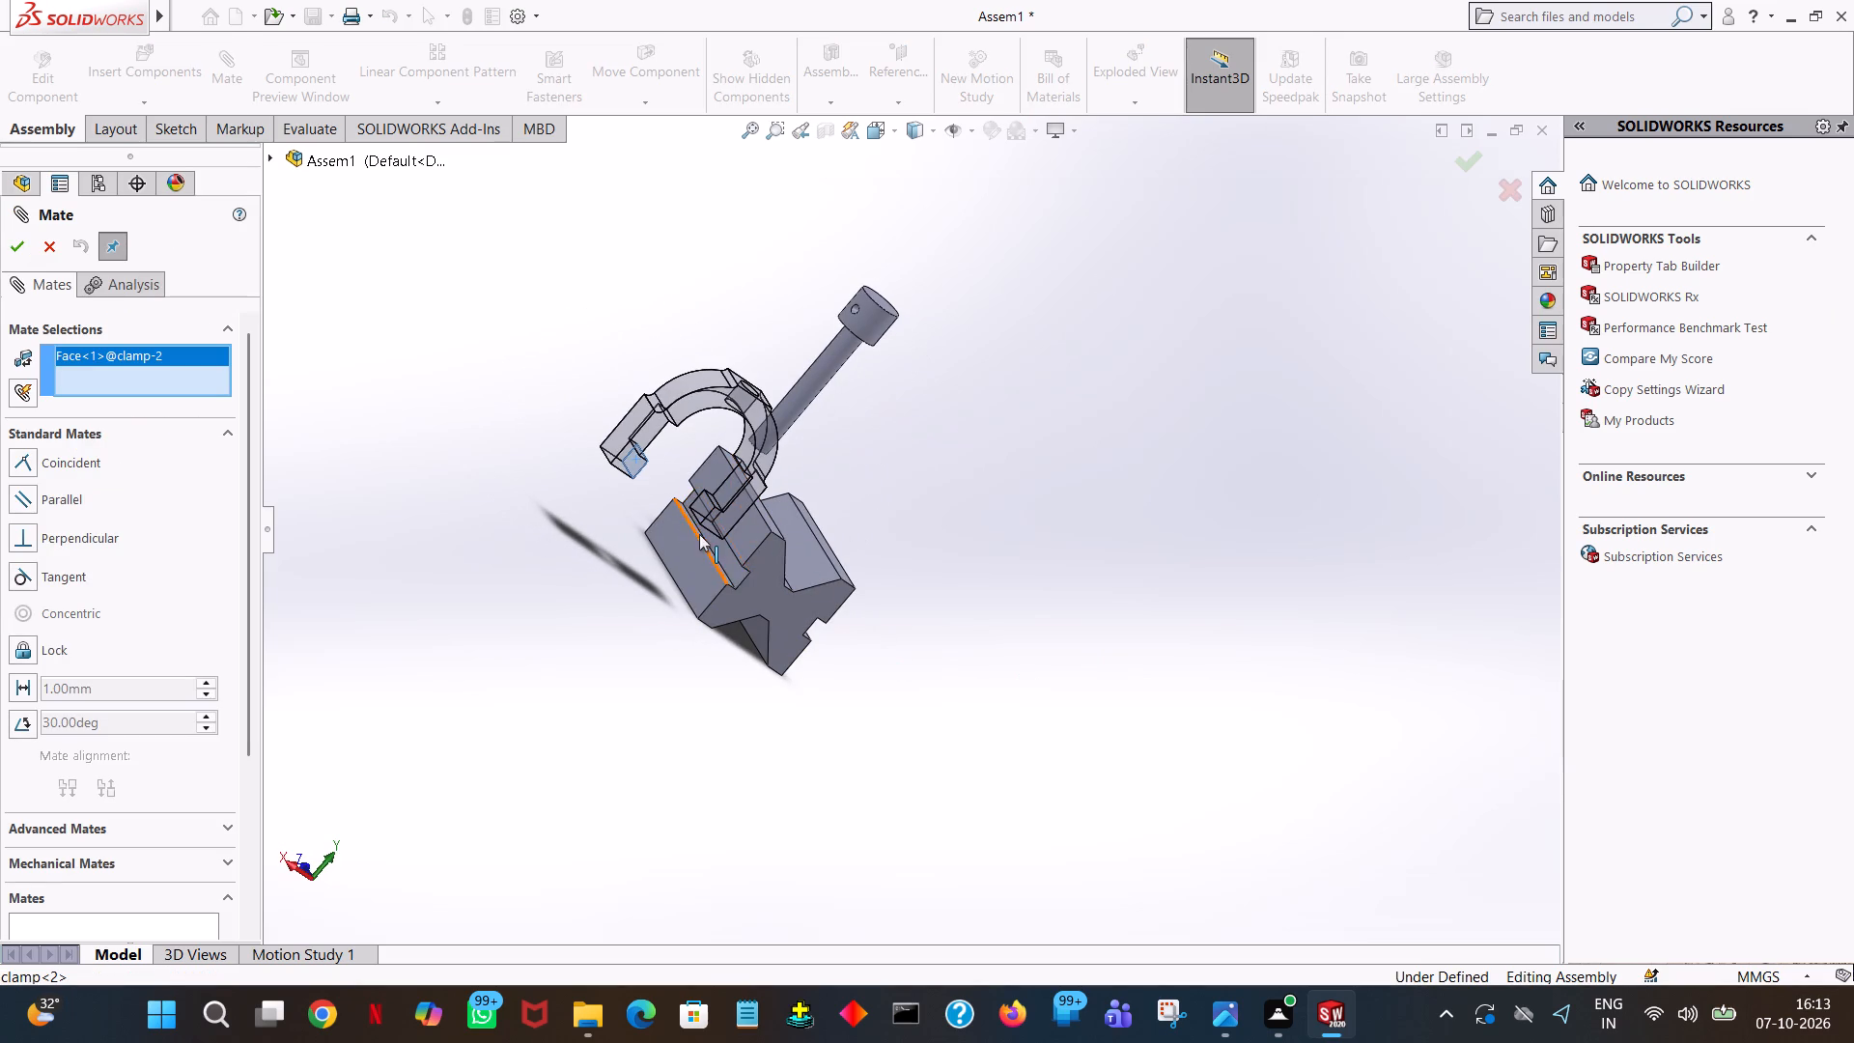
pyautogui.click(719, 553)
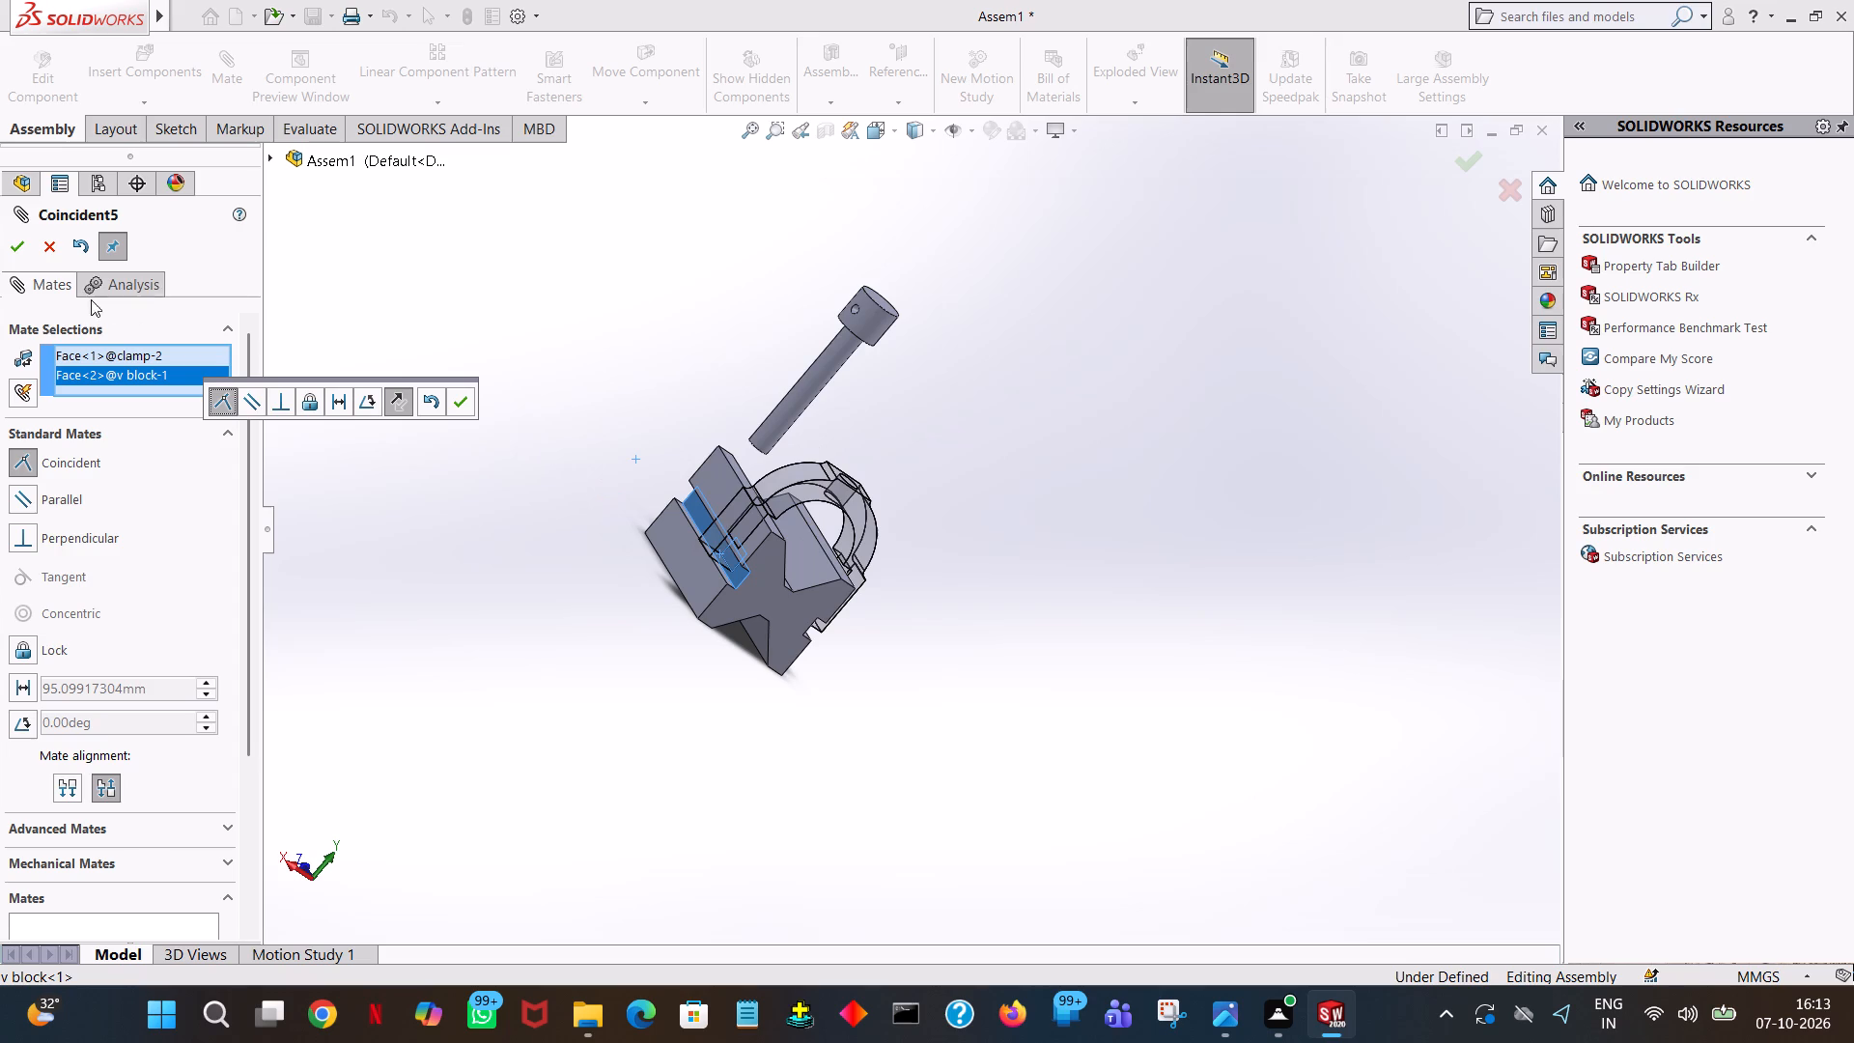
pyautogui.click(28, 239)
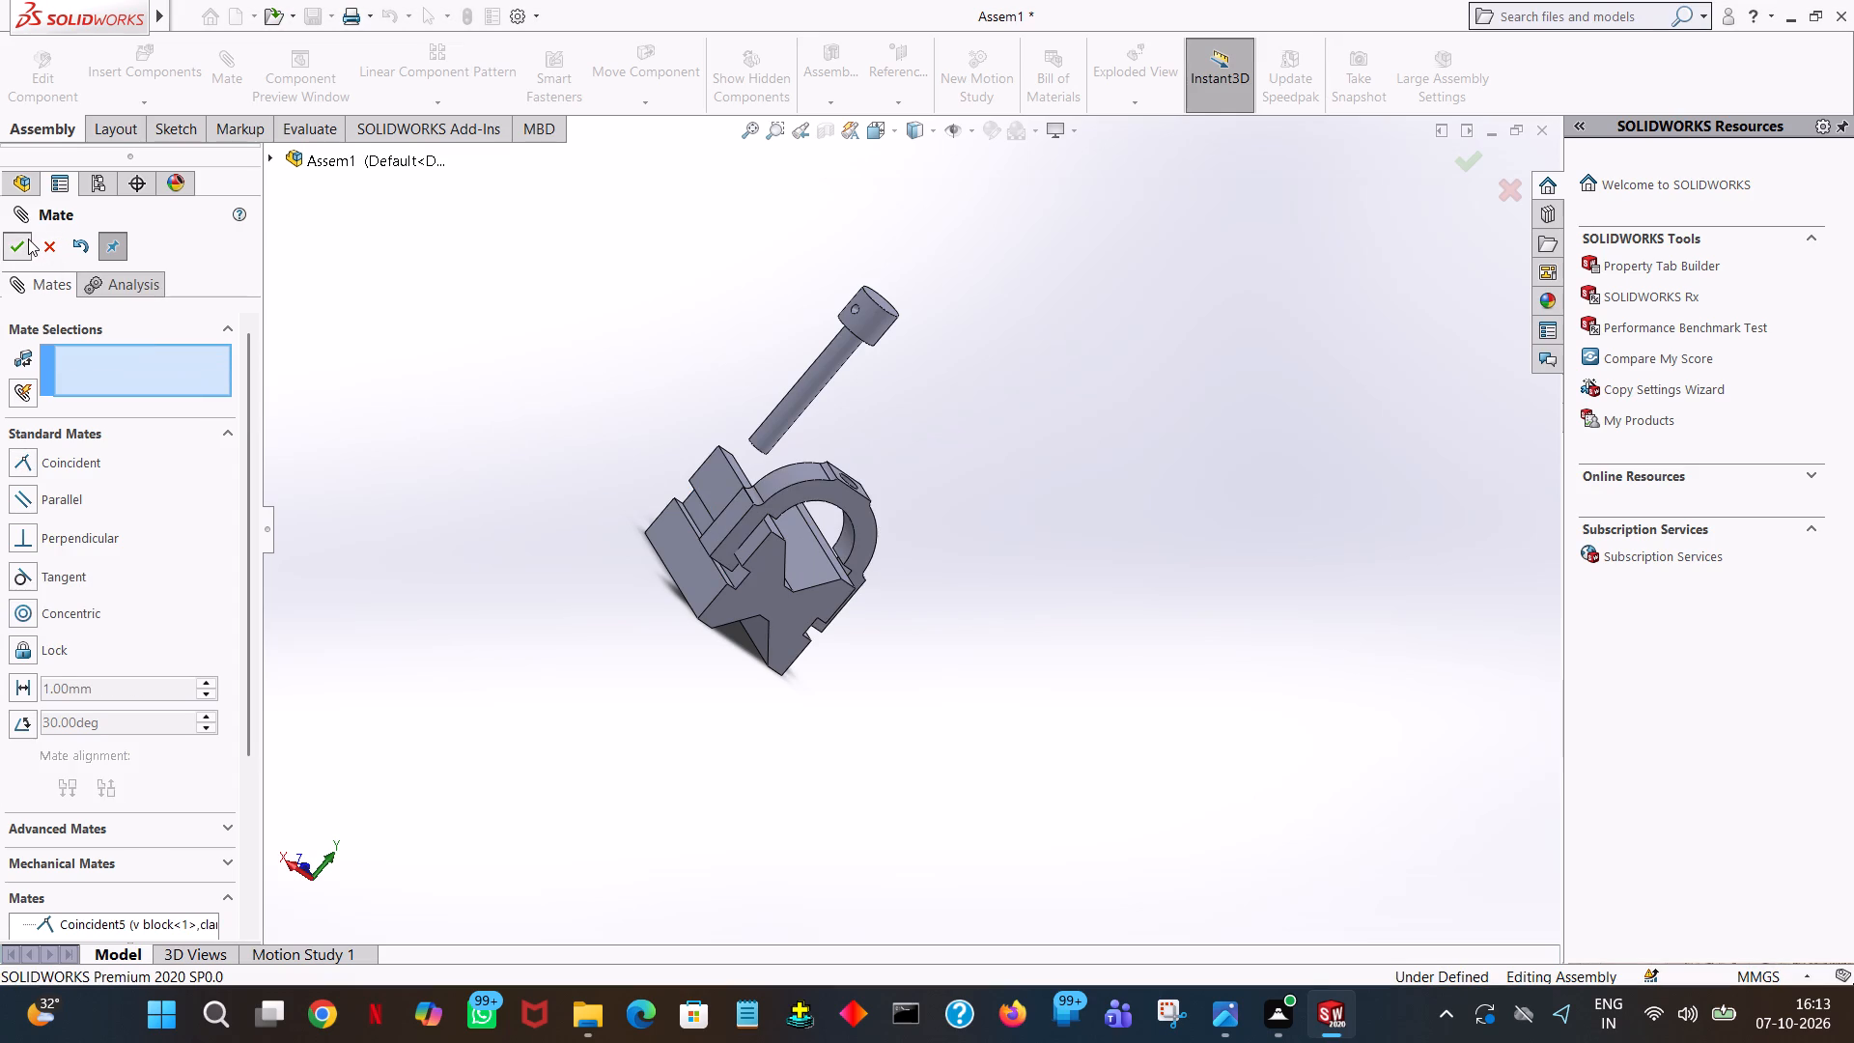
pyautogui.moveTo(1350, 633); pyautogui.dragTo(1191, 481, button='middle')
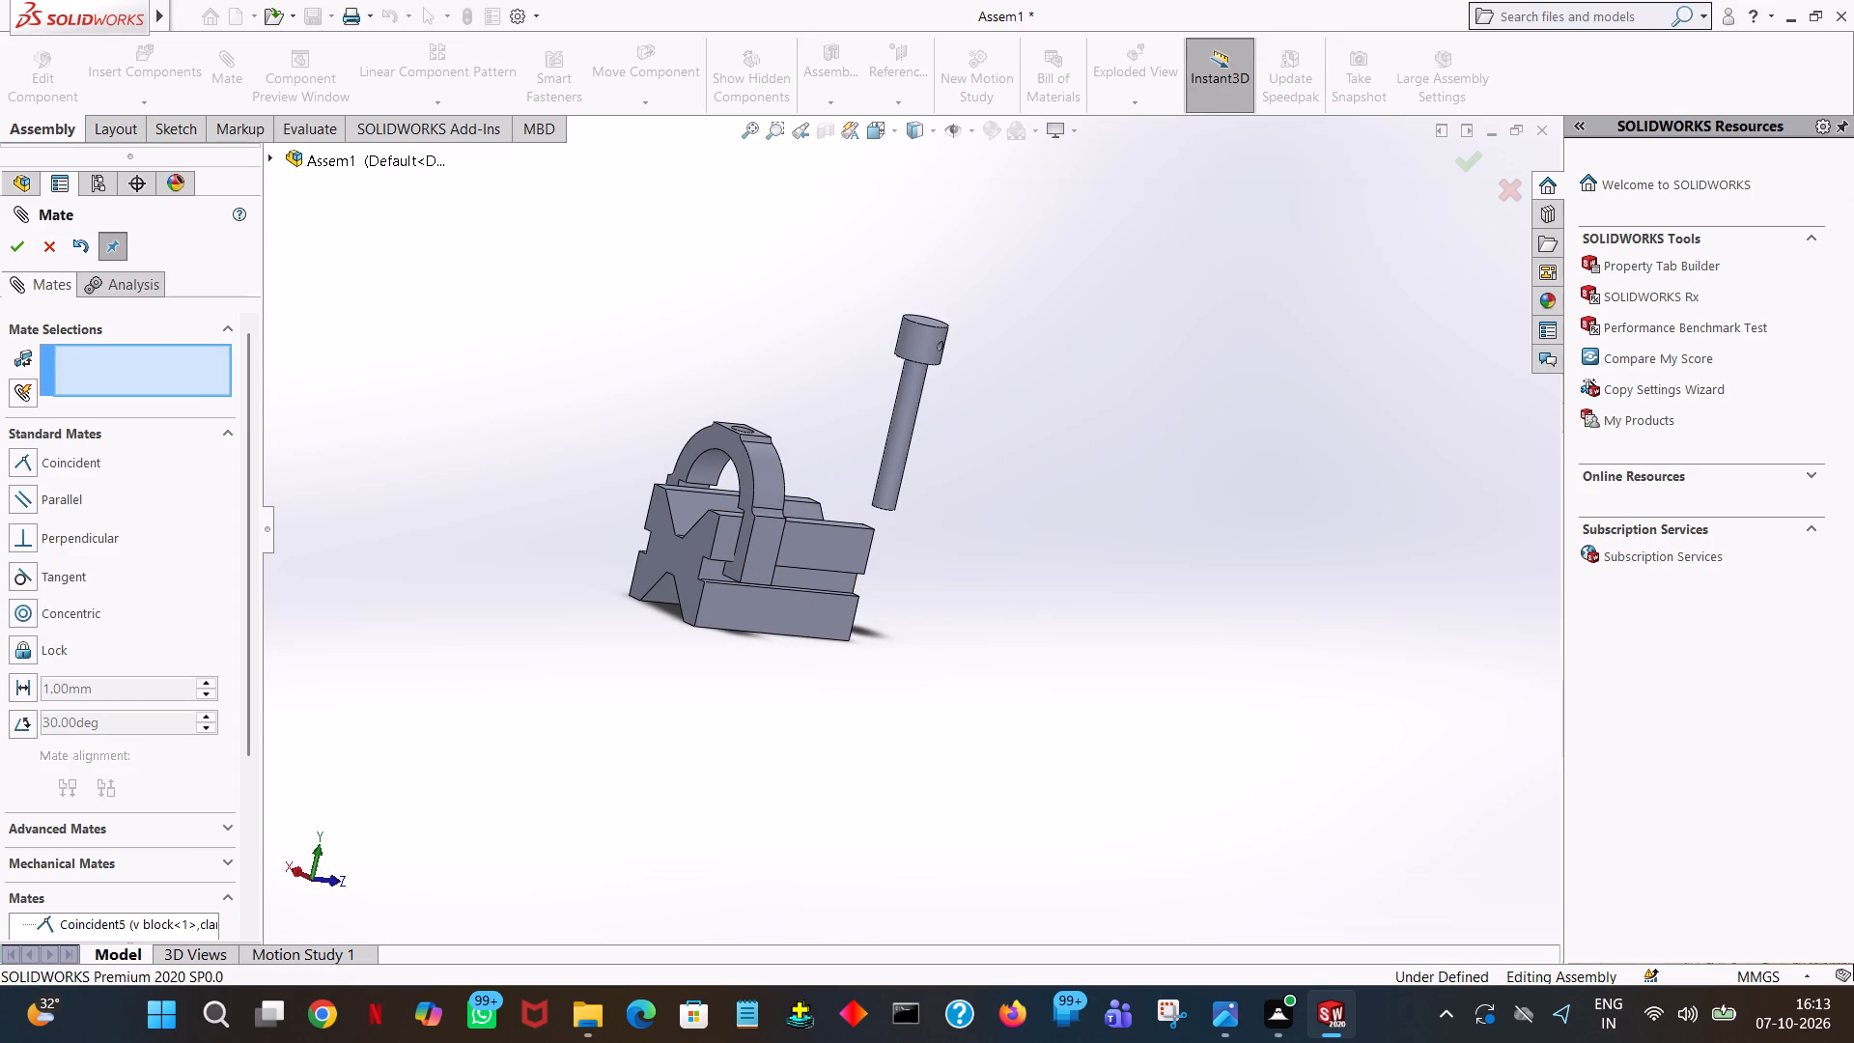
# Add a Coincident mate between the underside of the clamp's hooked foot and the lower ledge face of the V-block's side groove.
pyautogui.moveTo(766, 468); pyautogui.dragTo(863, 473)
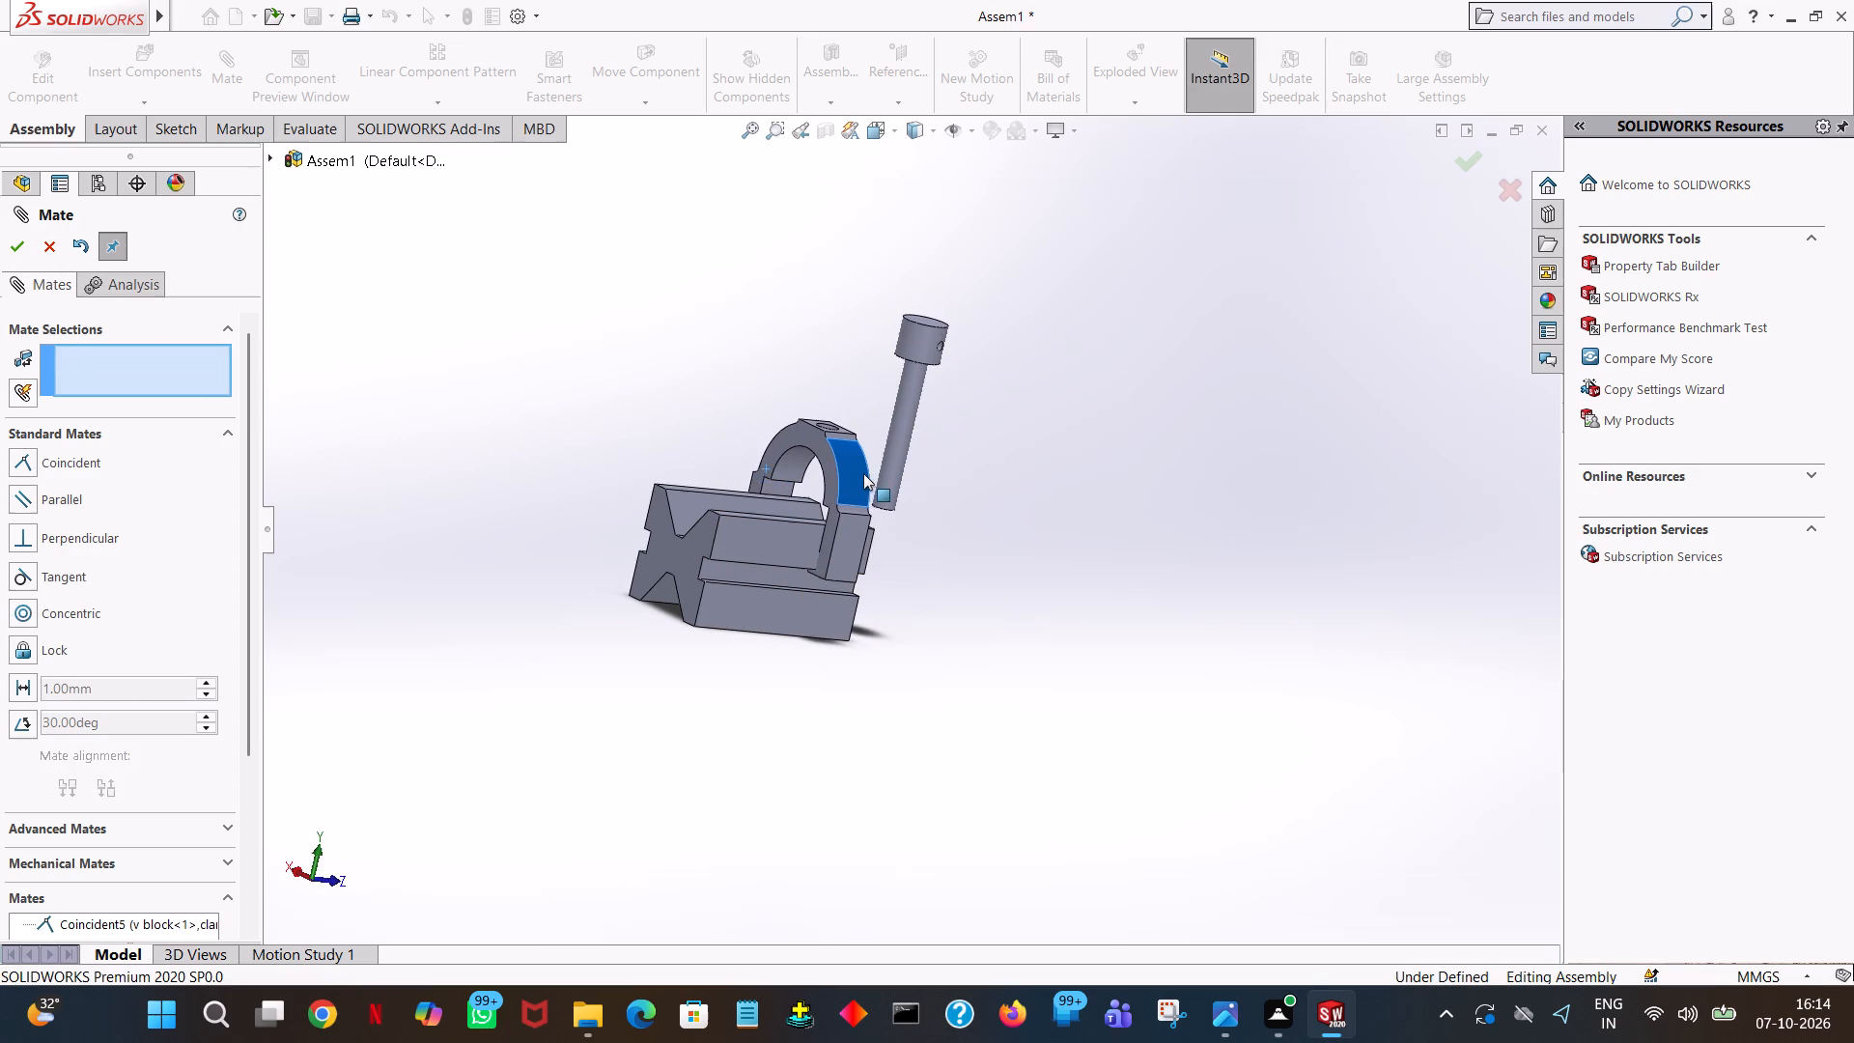
pyautogui.moveTo(863, 473); pyautogui.dragTo(867, 480)
pyautogui.moveTo(922, 571); pyautogui.dragTo(923, 571, button='middle')
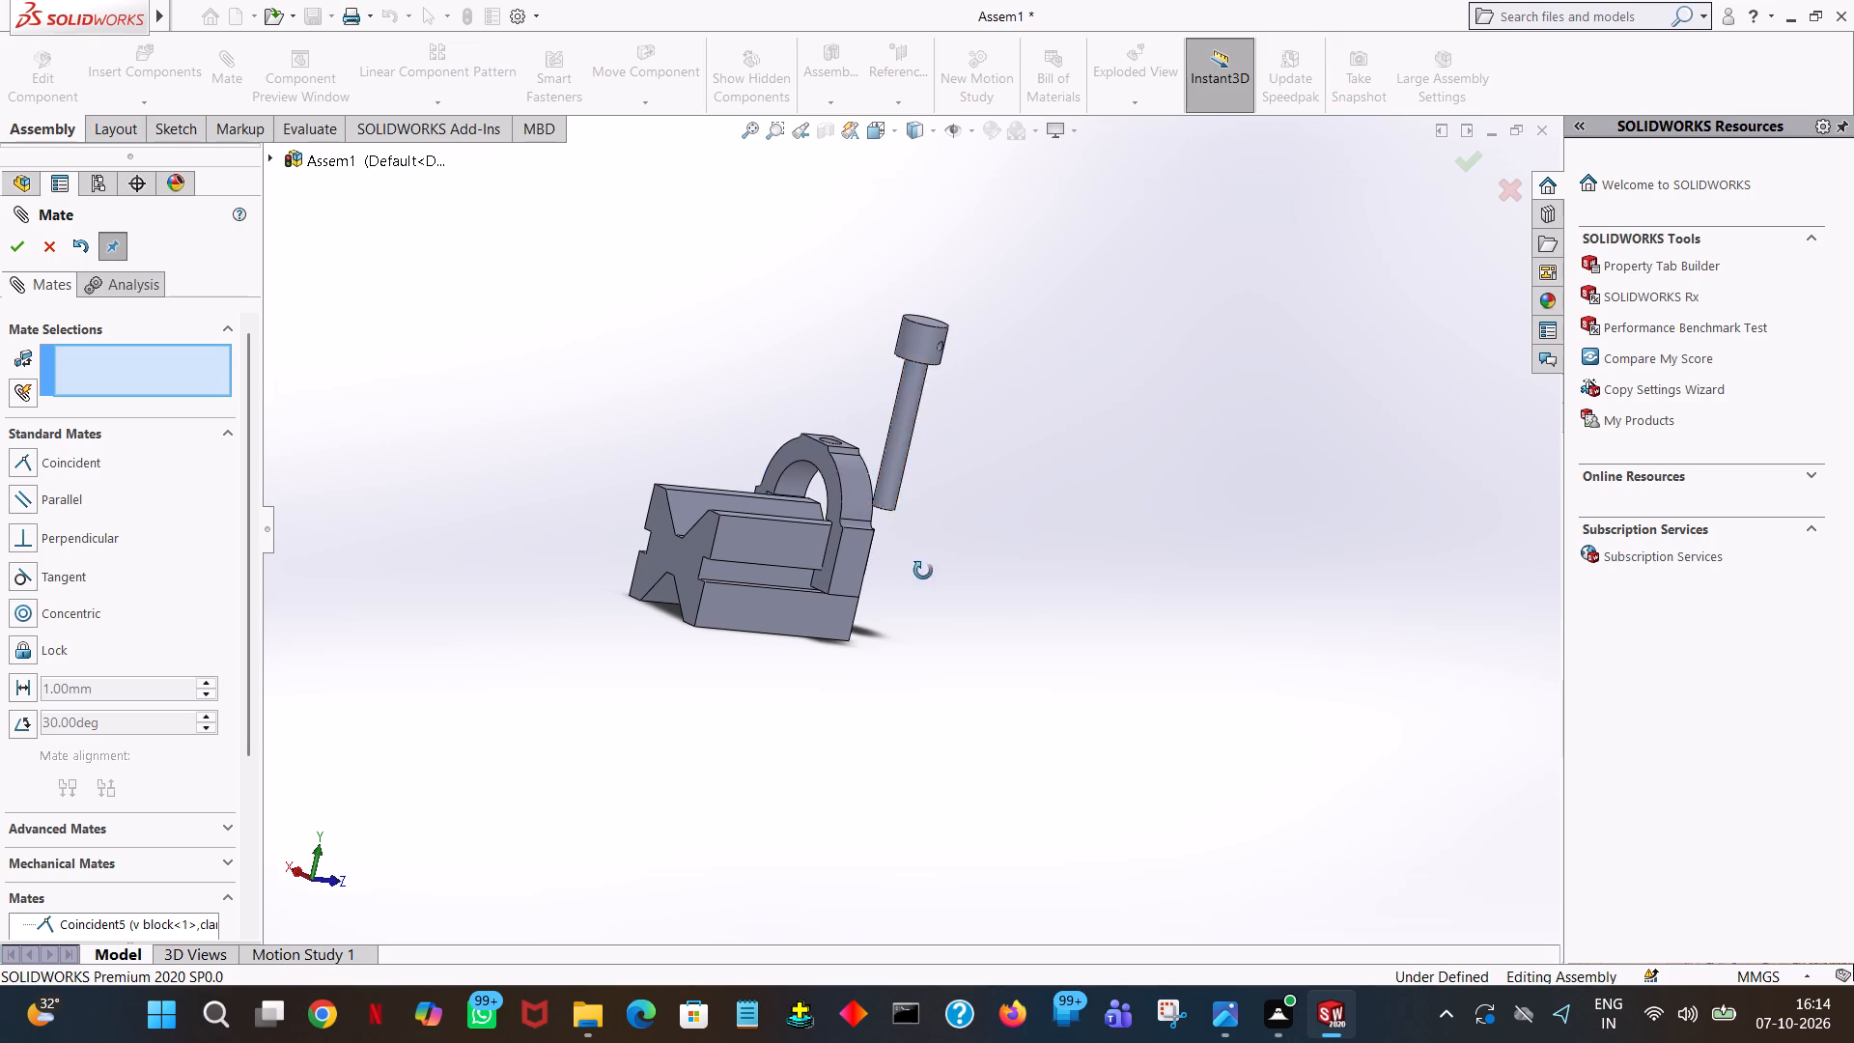
pyautogui.moveTo(923, 571); pyautogui.dragTo(985, 549, button='middle')
pyautogui.keyDown('ctrl'); pyautogui.scroll(-5, 846, 550); pyautogui.keyUp('ctrl')
pyautogui.moveTo(1123, 487); pyautogui.dragTo(1159, 506, button='middle')
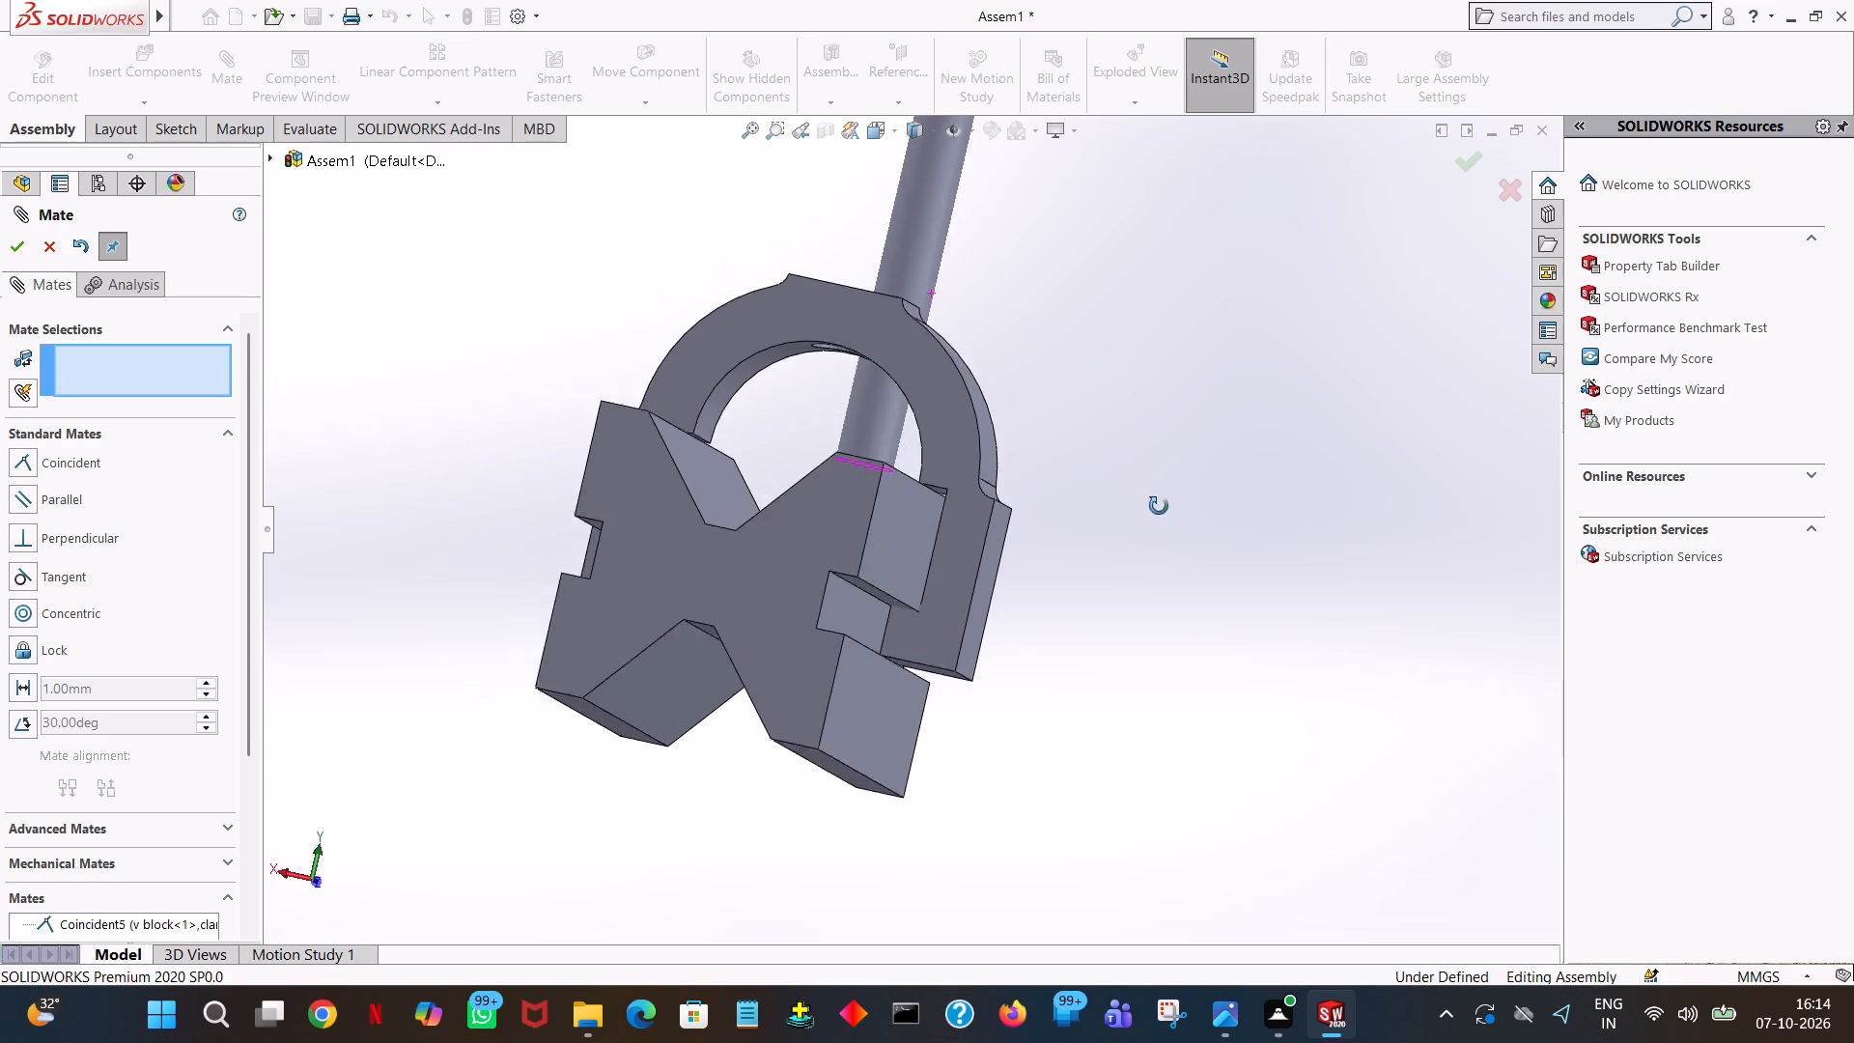
pyautogui.moveTo(1159, 506); pyautogui.dragTo(1163, 522, button='middle')
pyautogui.keyDown('ctrl'); pyautogui.scroll(-3, 978, 535); pyautogui.keyUp('ctrl')
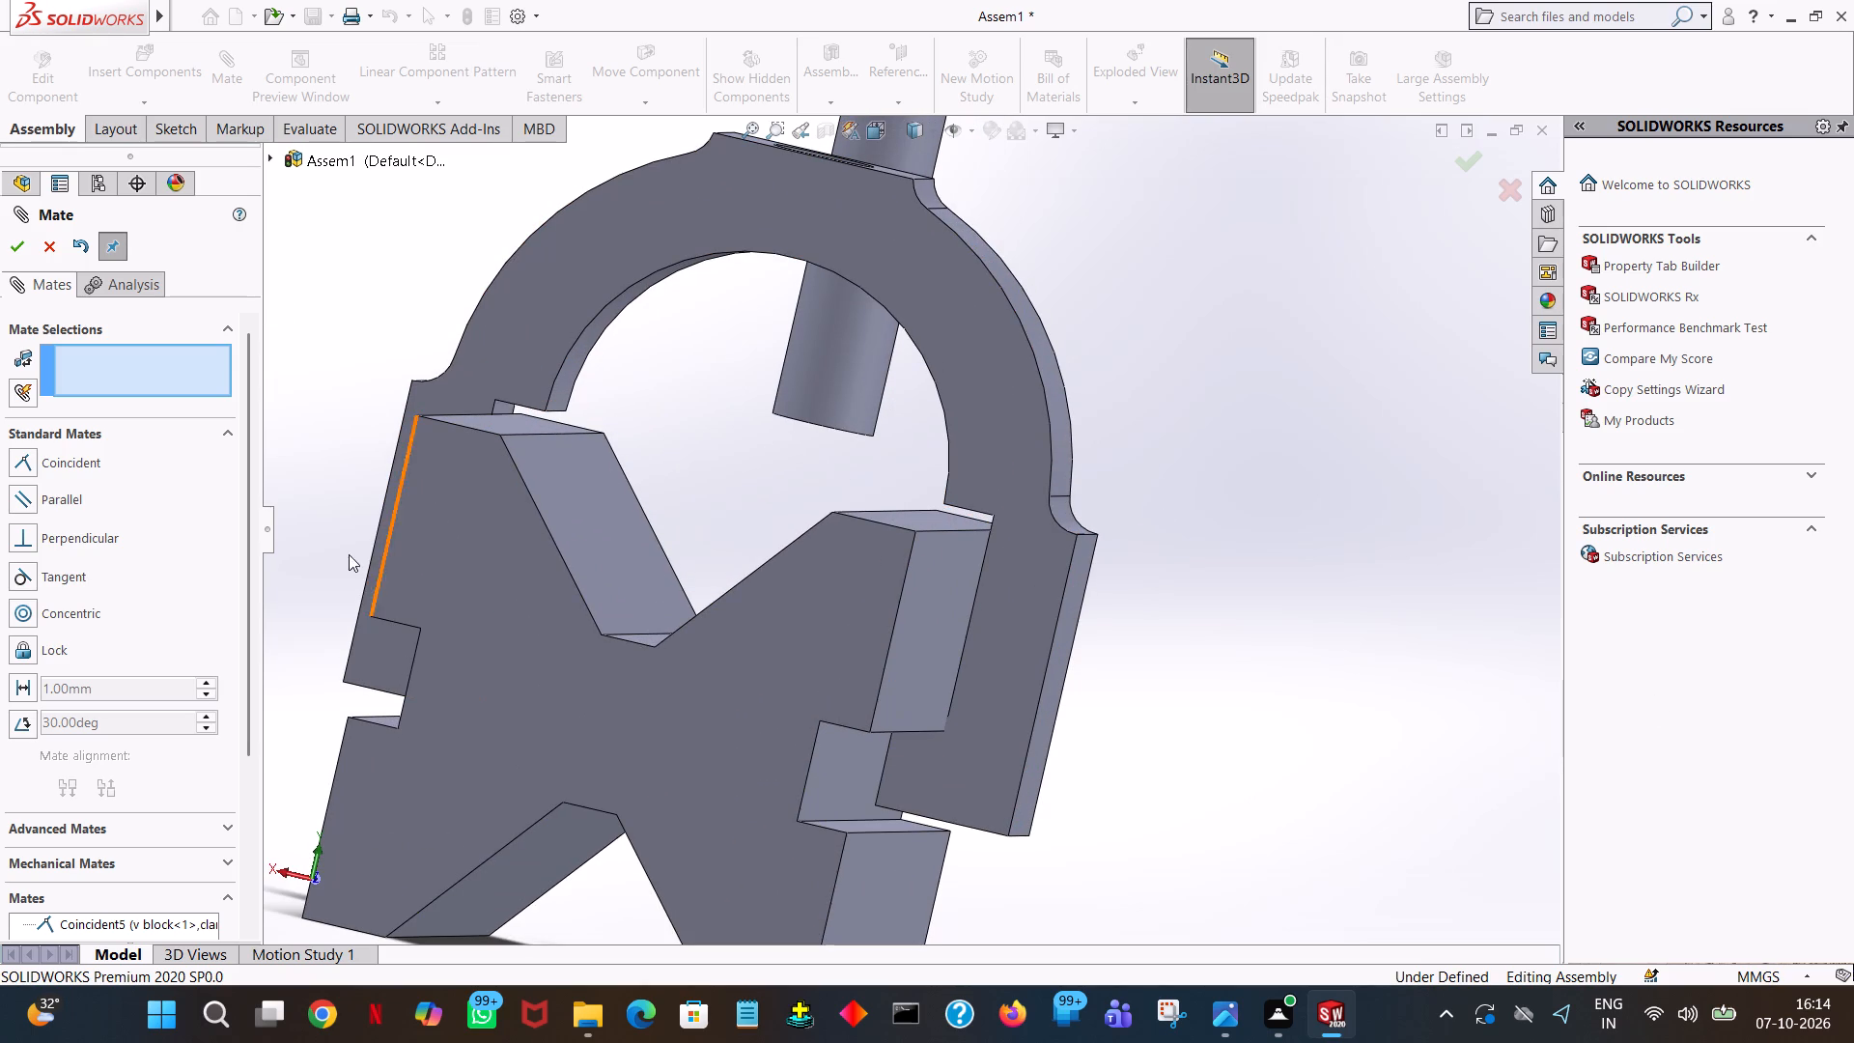
pyautogui.moveTo(618, 425); pyautogui.dragTo(632, 333, button='middle')
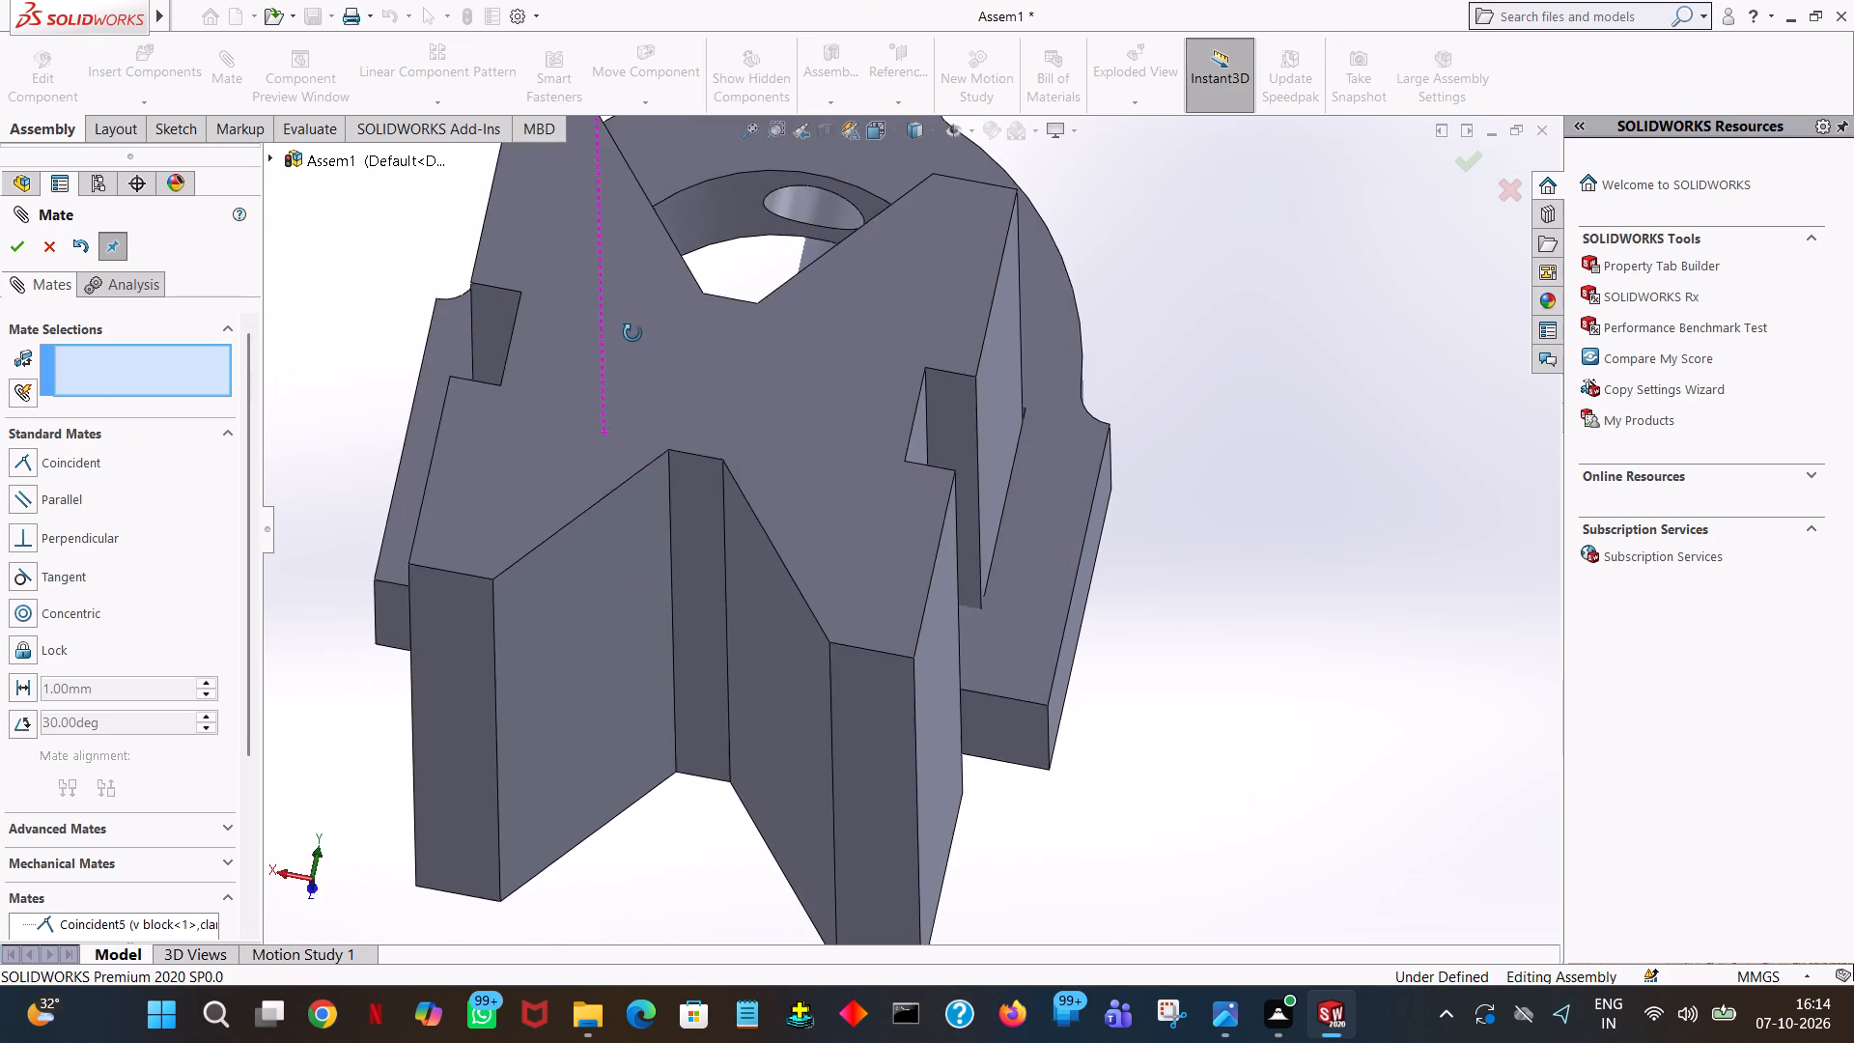
pyautogui.moveTo(632, 333); pyautogui.dragTo(638, 437, button='middle')
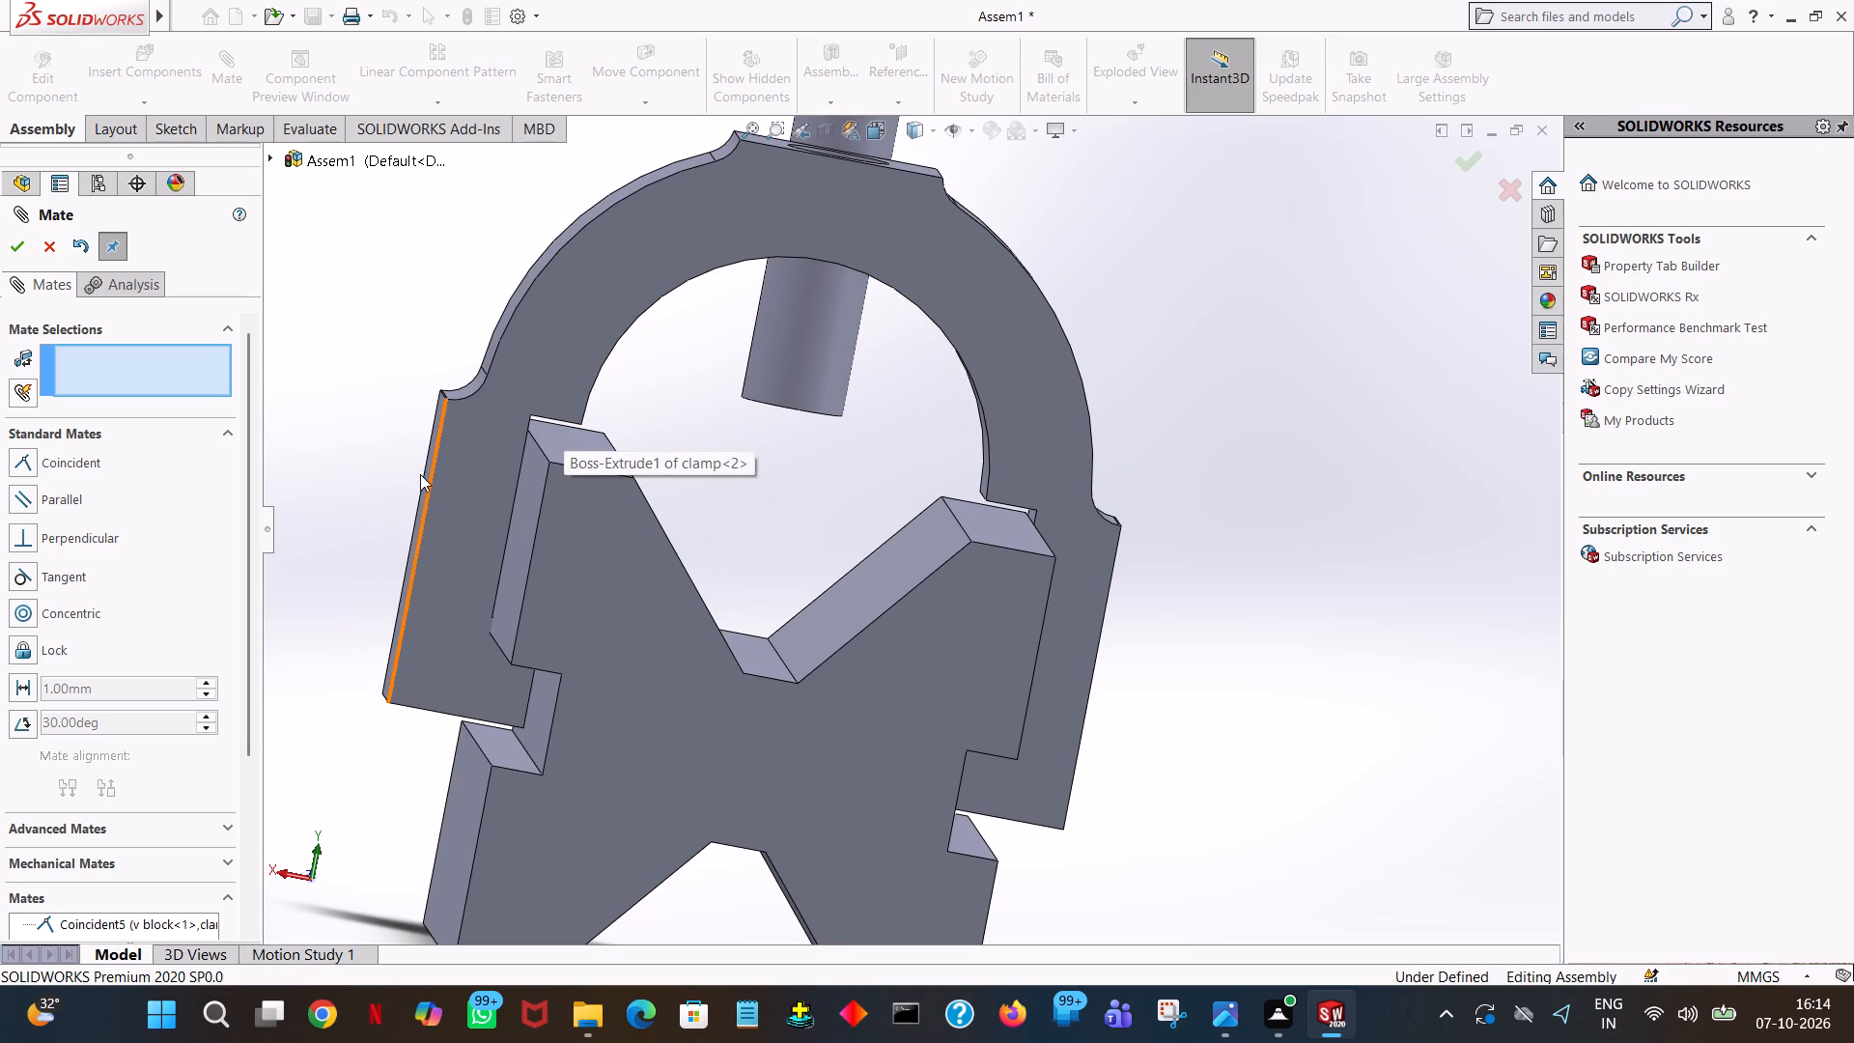
pyautogui.moveTo(1179, 563); pyautogui.dragTo(1122, 432, button='middle')
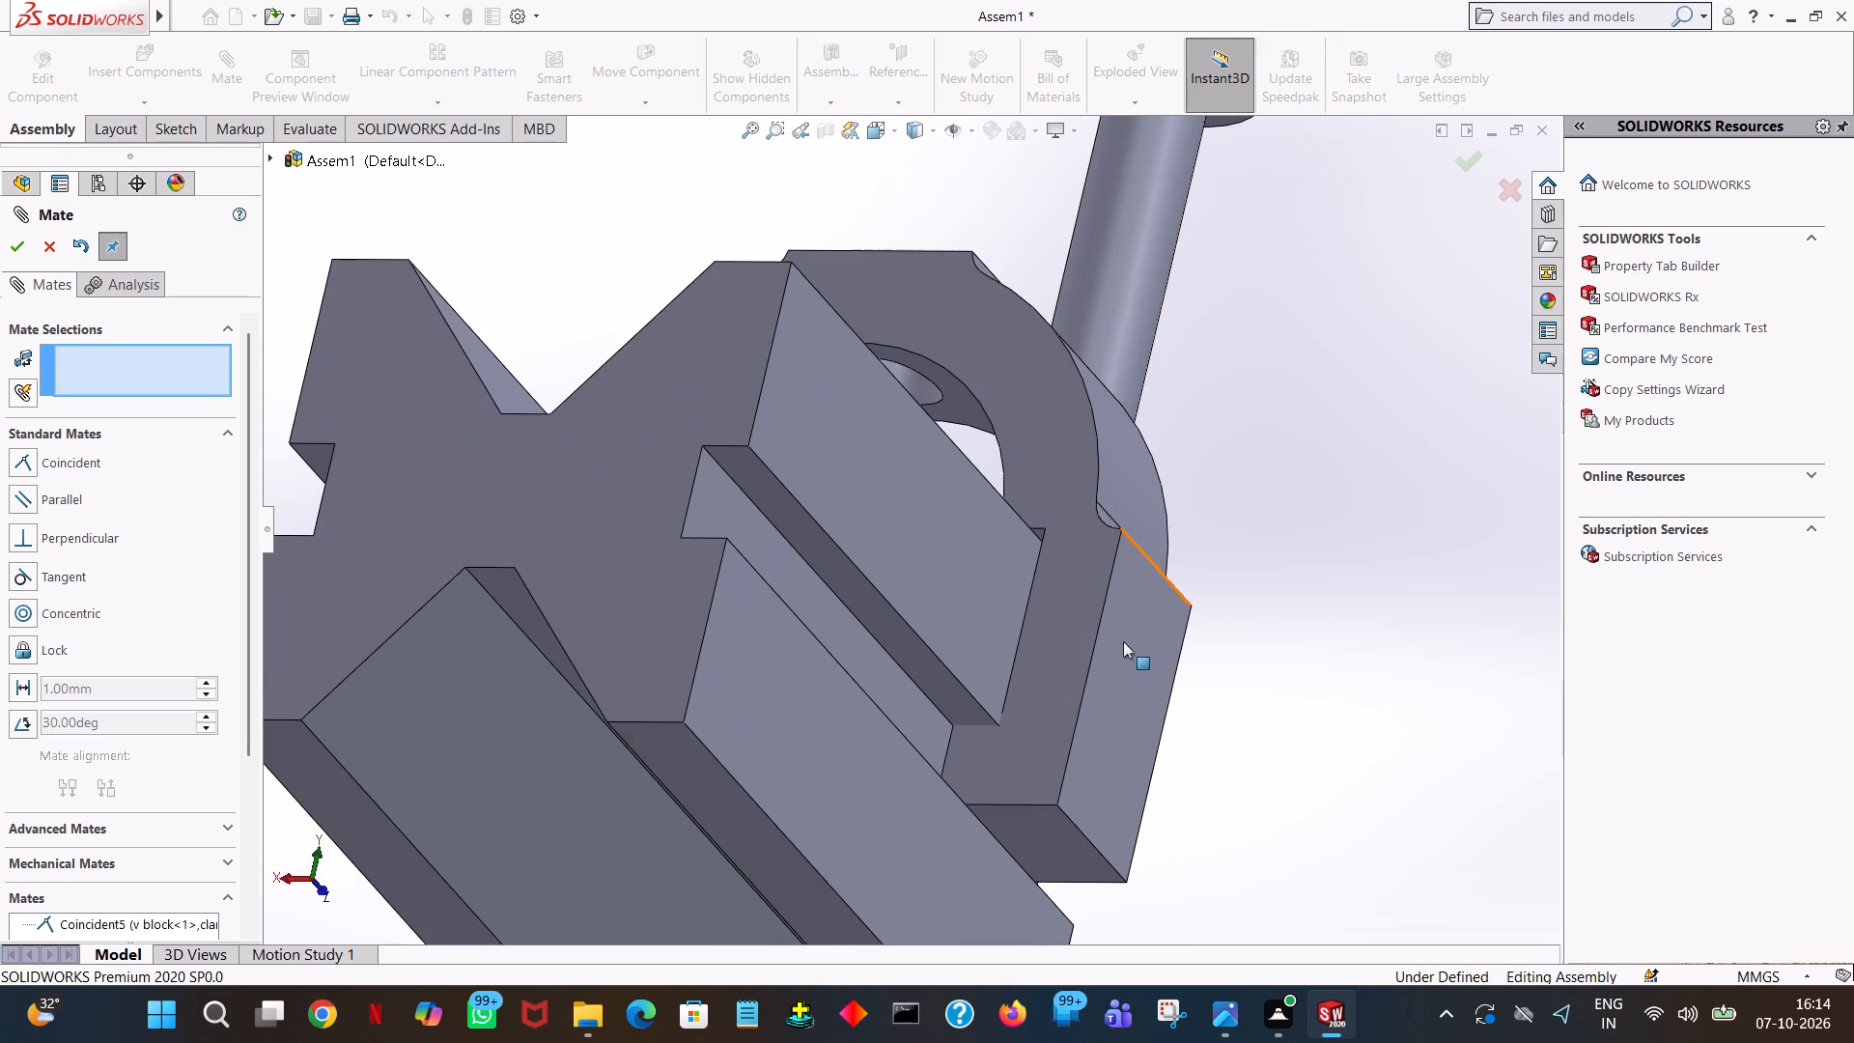
pyautogui.click(1037, 828)
pyautogui.moveTo(1227, 584); pyautogui.dragTo(1194, 788, button='middle')
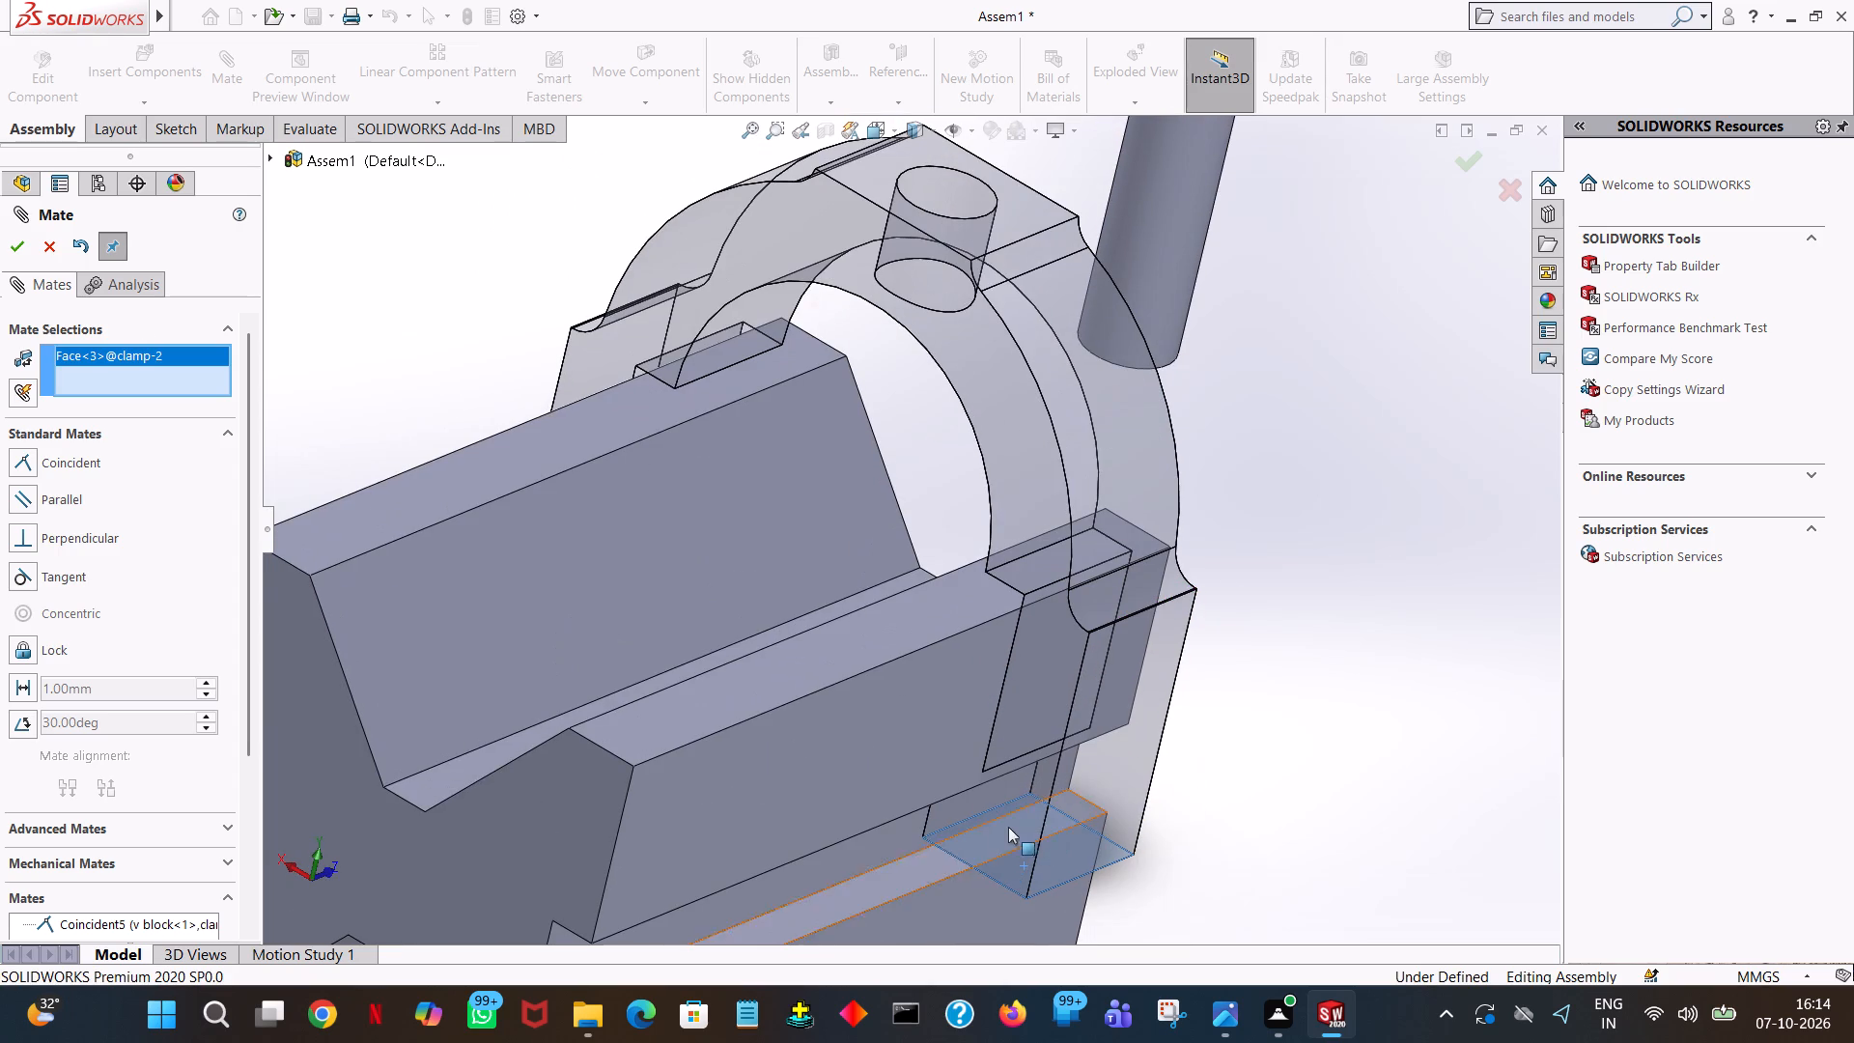
pyautogui.click(882, 885)
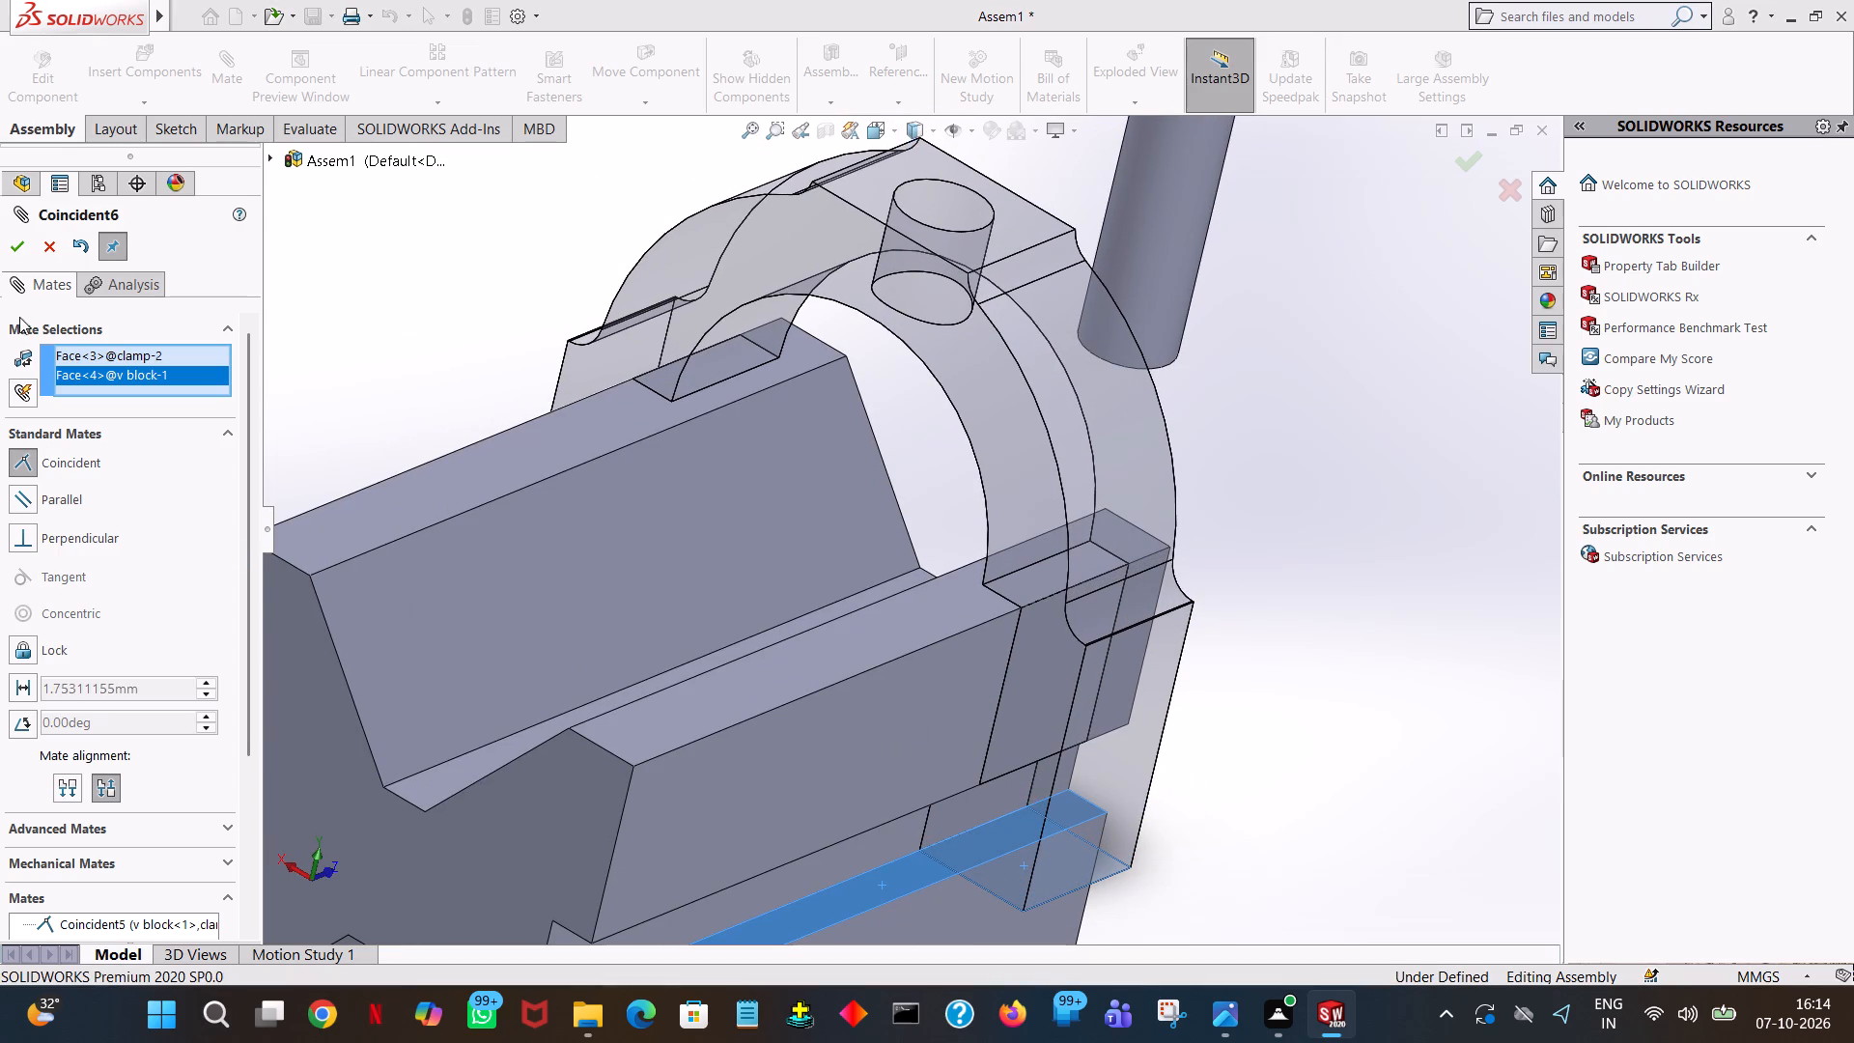
pyautogui.click(16, 252)
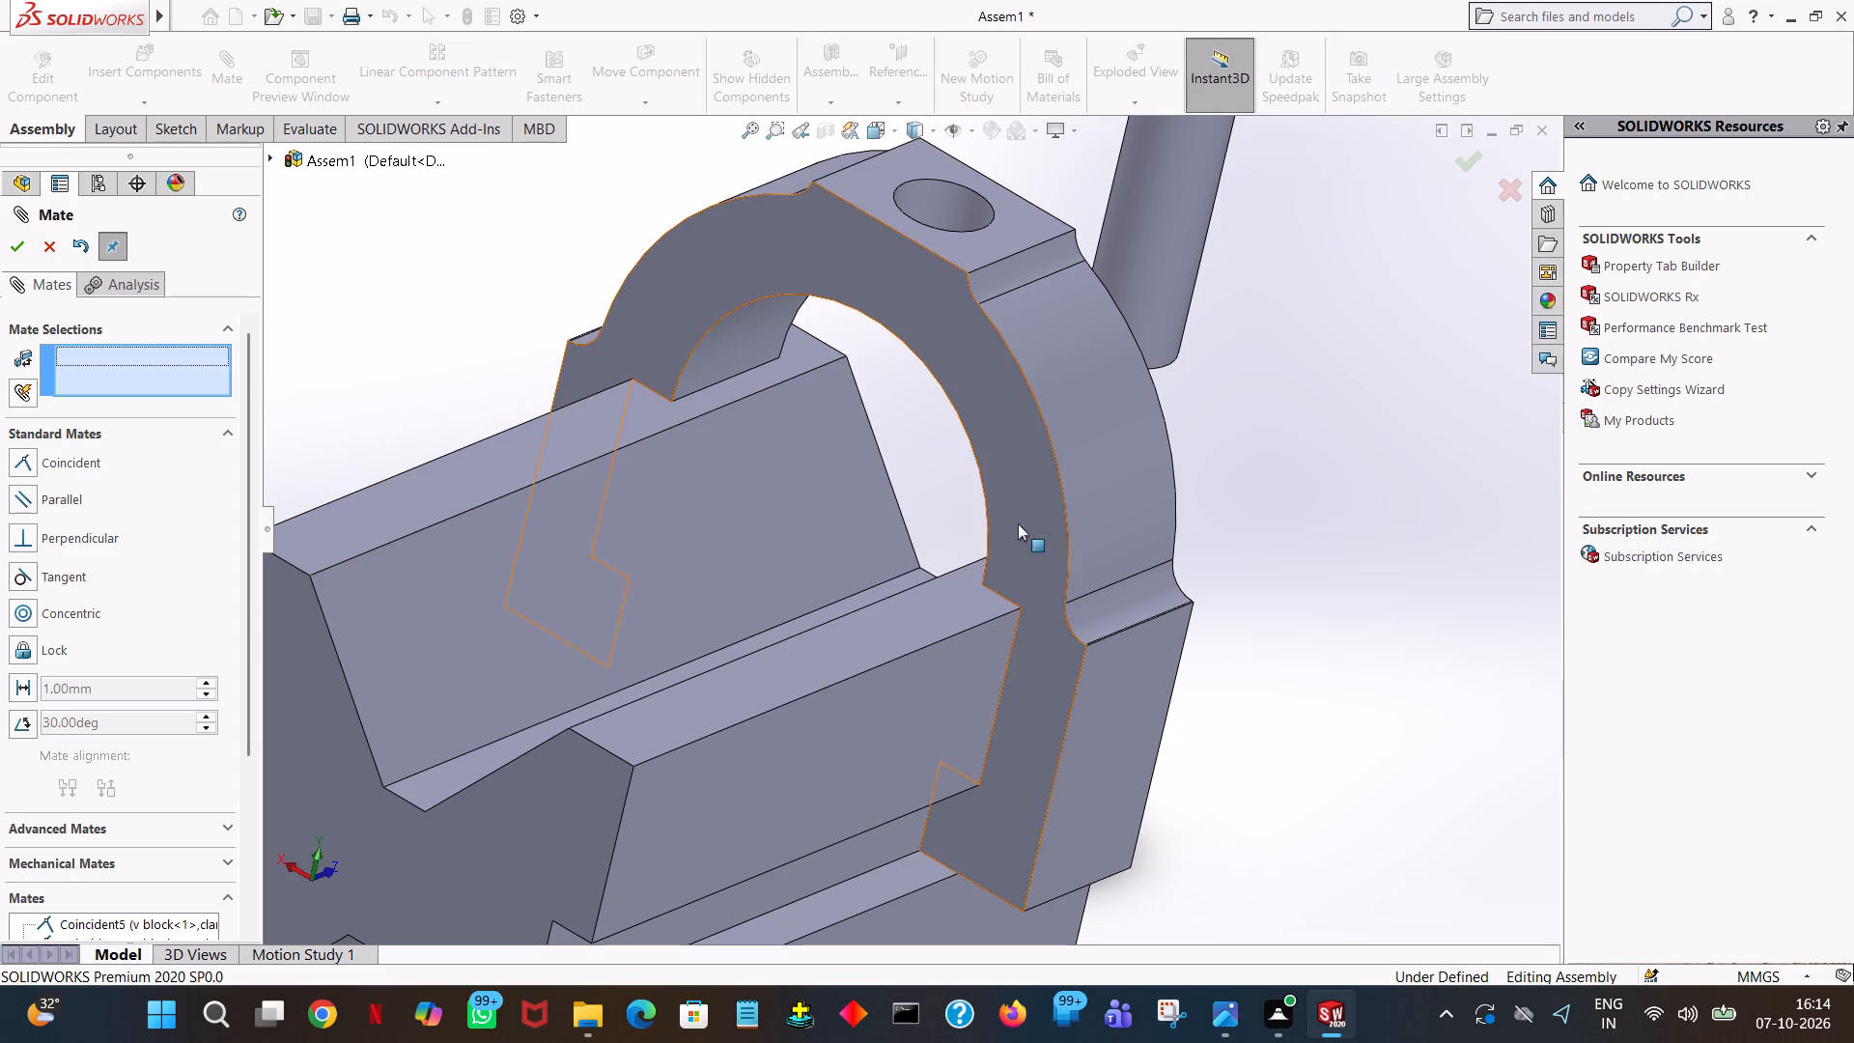
# Add a limit Distance mate between the V-block's front end face and the clamp's front face, with maximum 60 mm and minimum 1 mm.
pyautogui.moveTo(1091, 450); pyautogui.dragTo(973, 559)
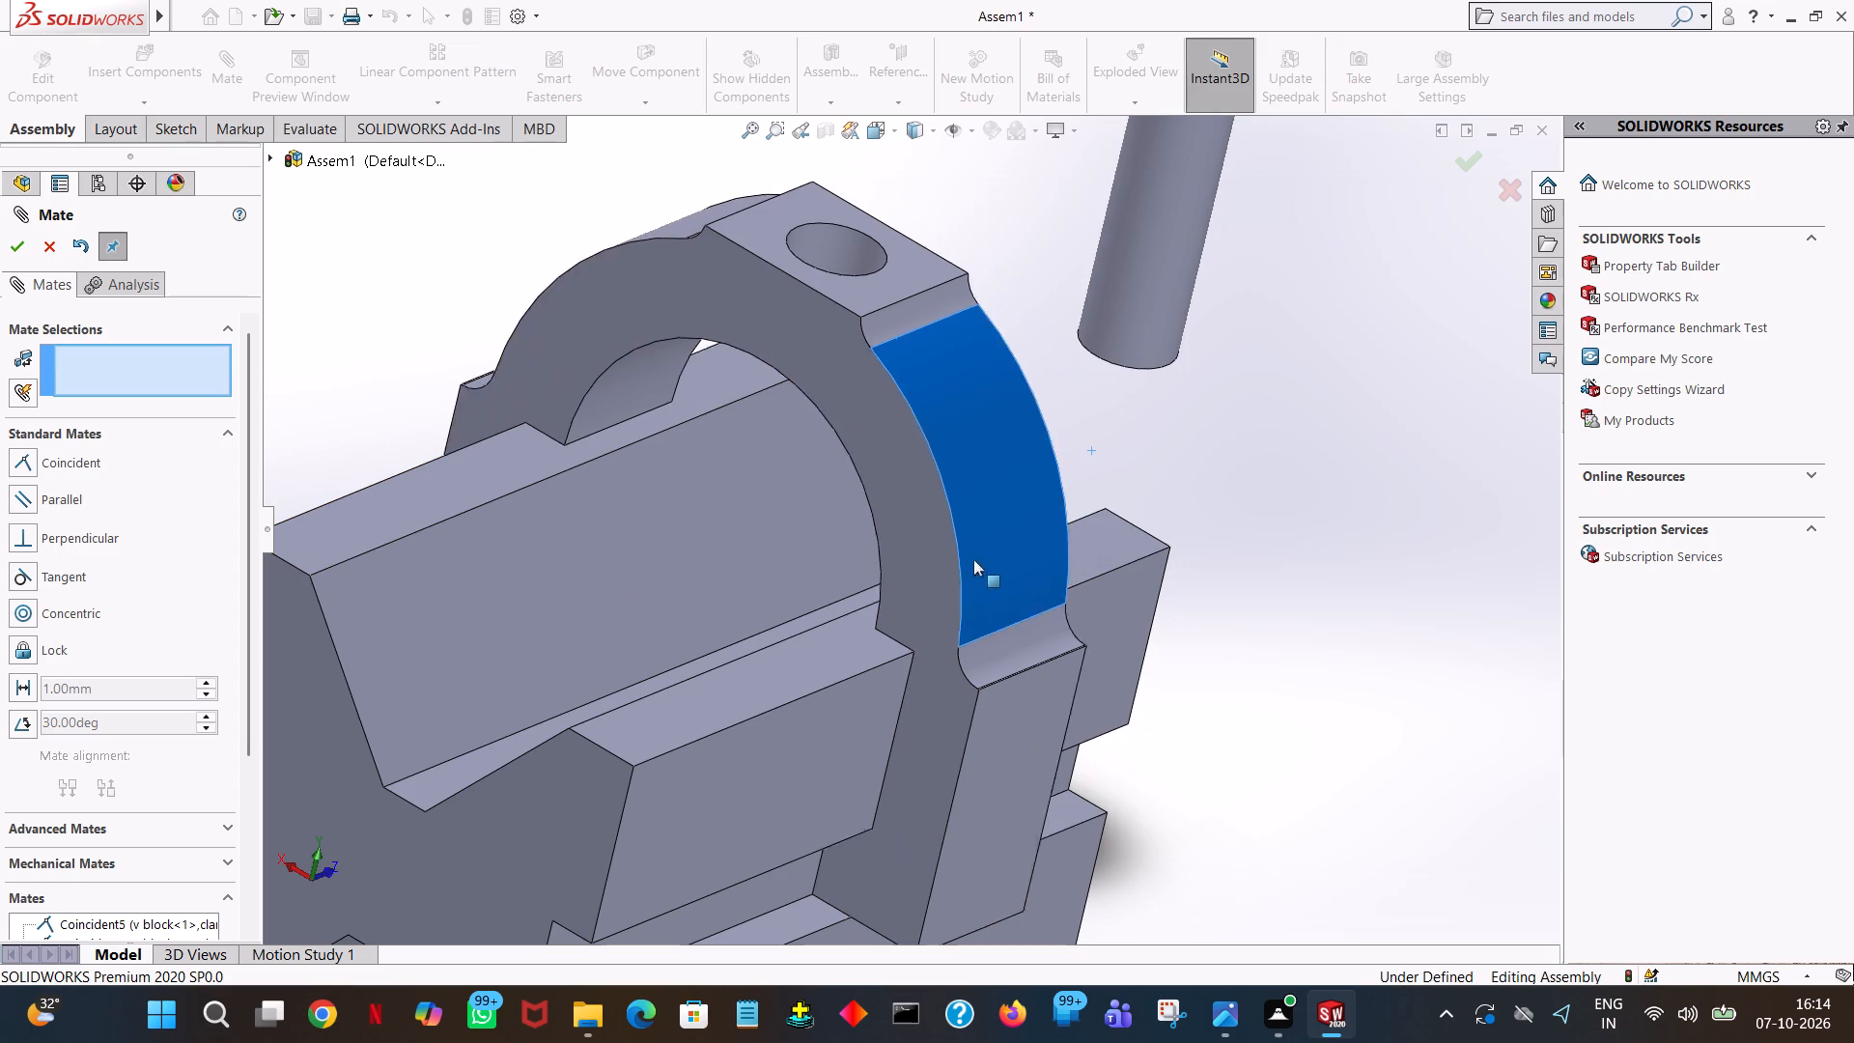
pyautogui.moveTo(973, 559); pyautogui.dragTo(991, 511)
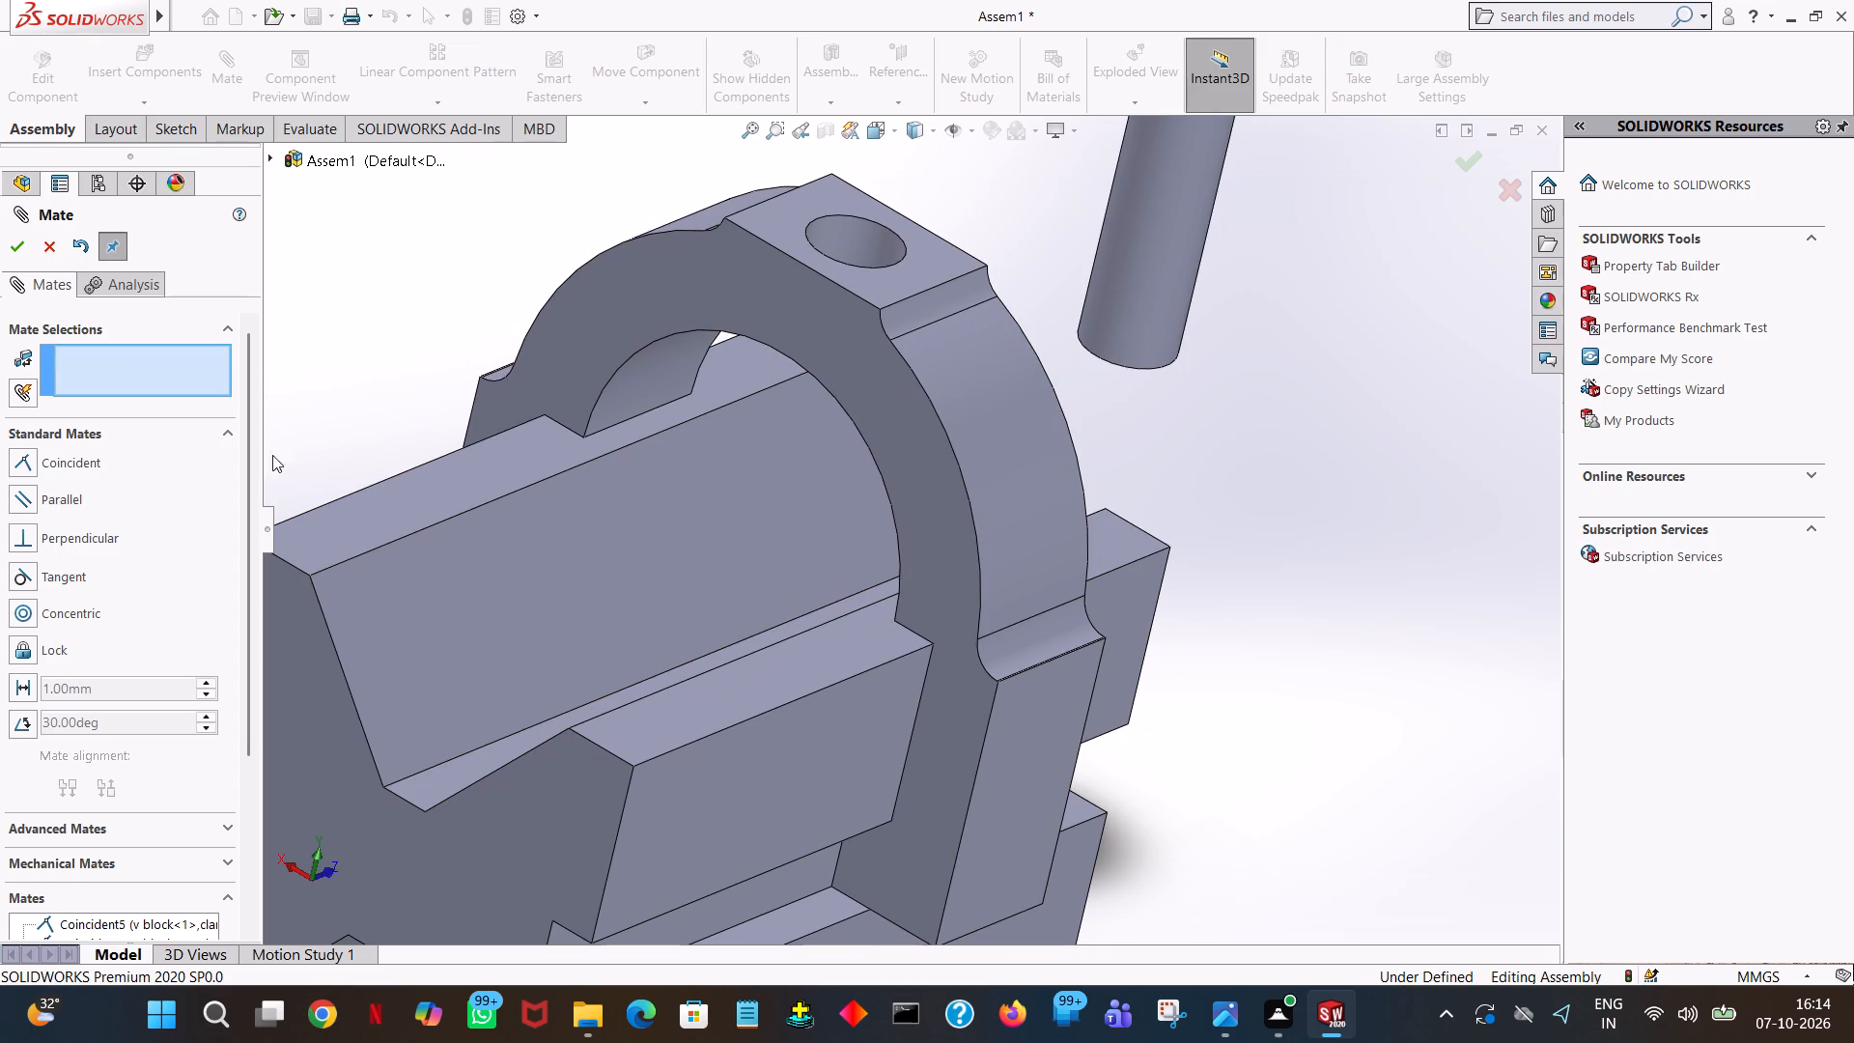
pyautogui.click(107, 832)
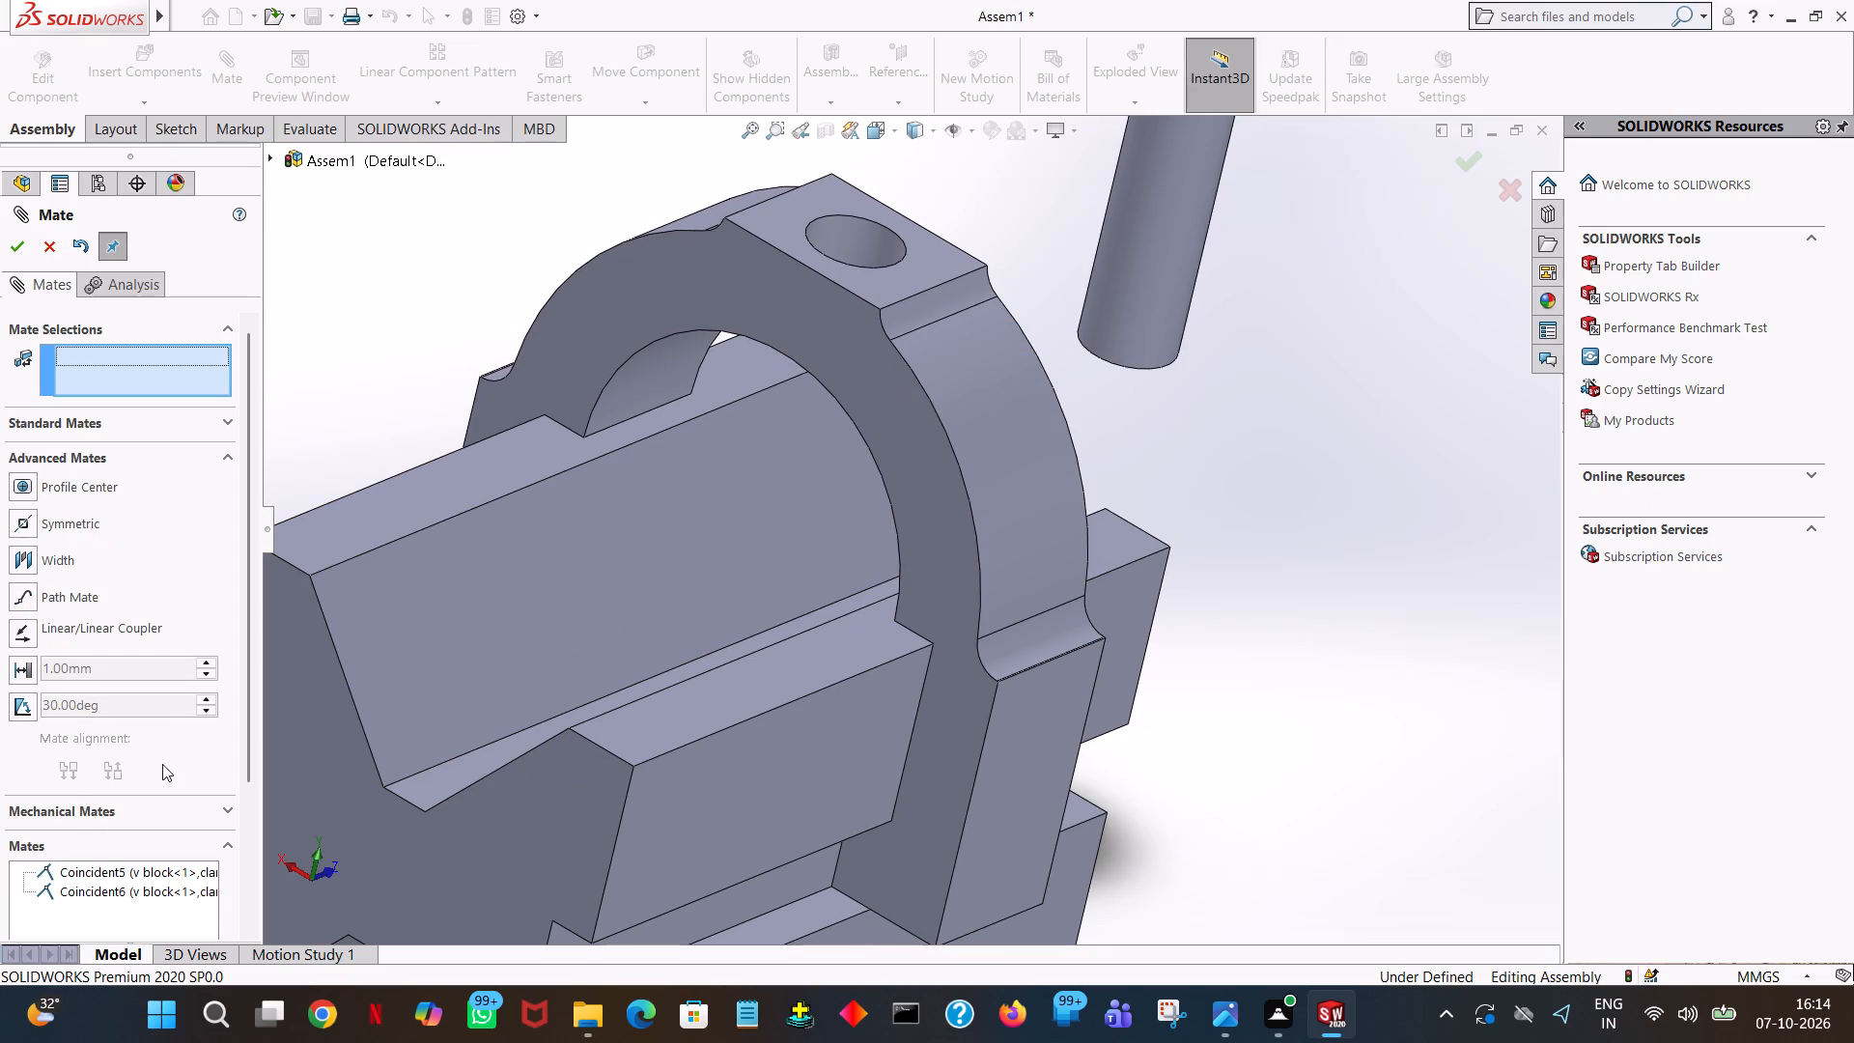
pyautogui.moveTo(252, 705); pyautogui.dragTo(246, 780)
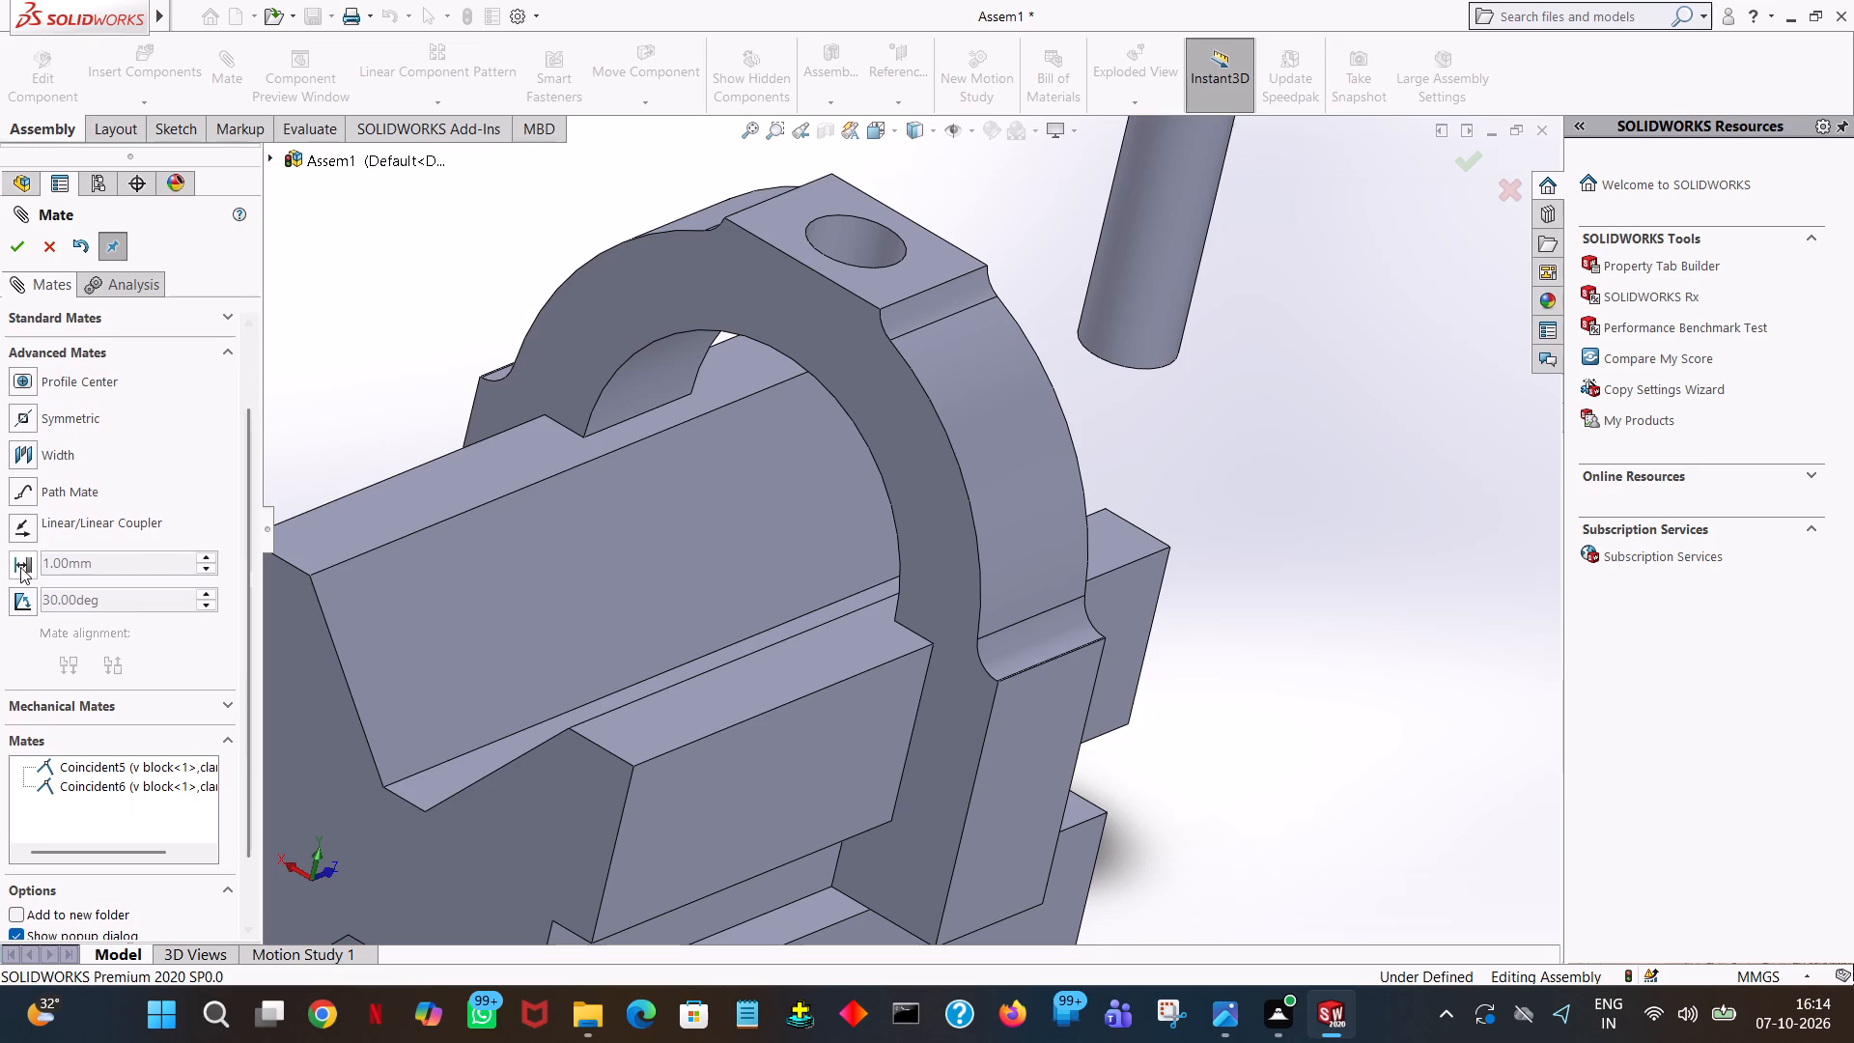
pyautogui.click(17, 567)
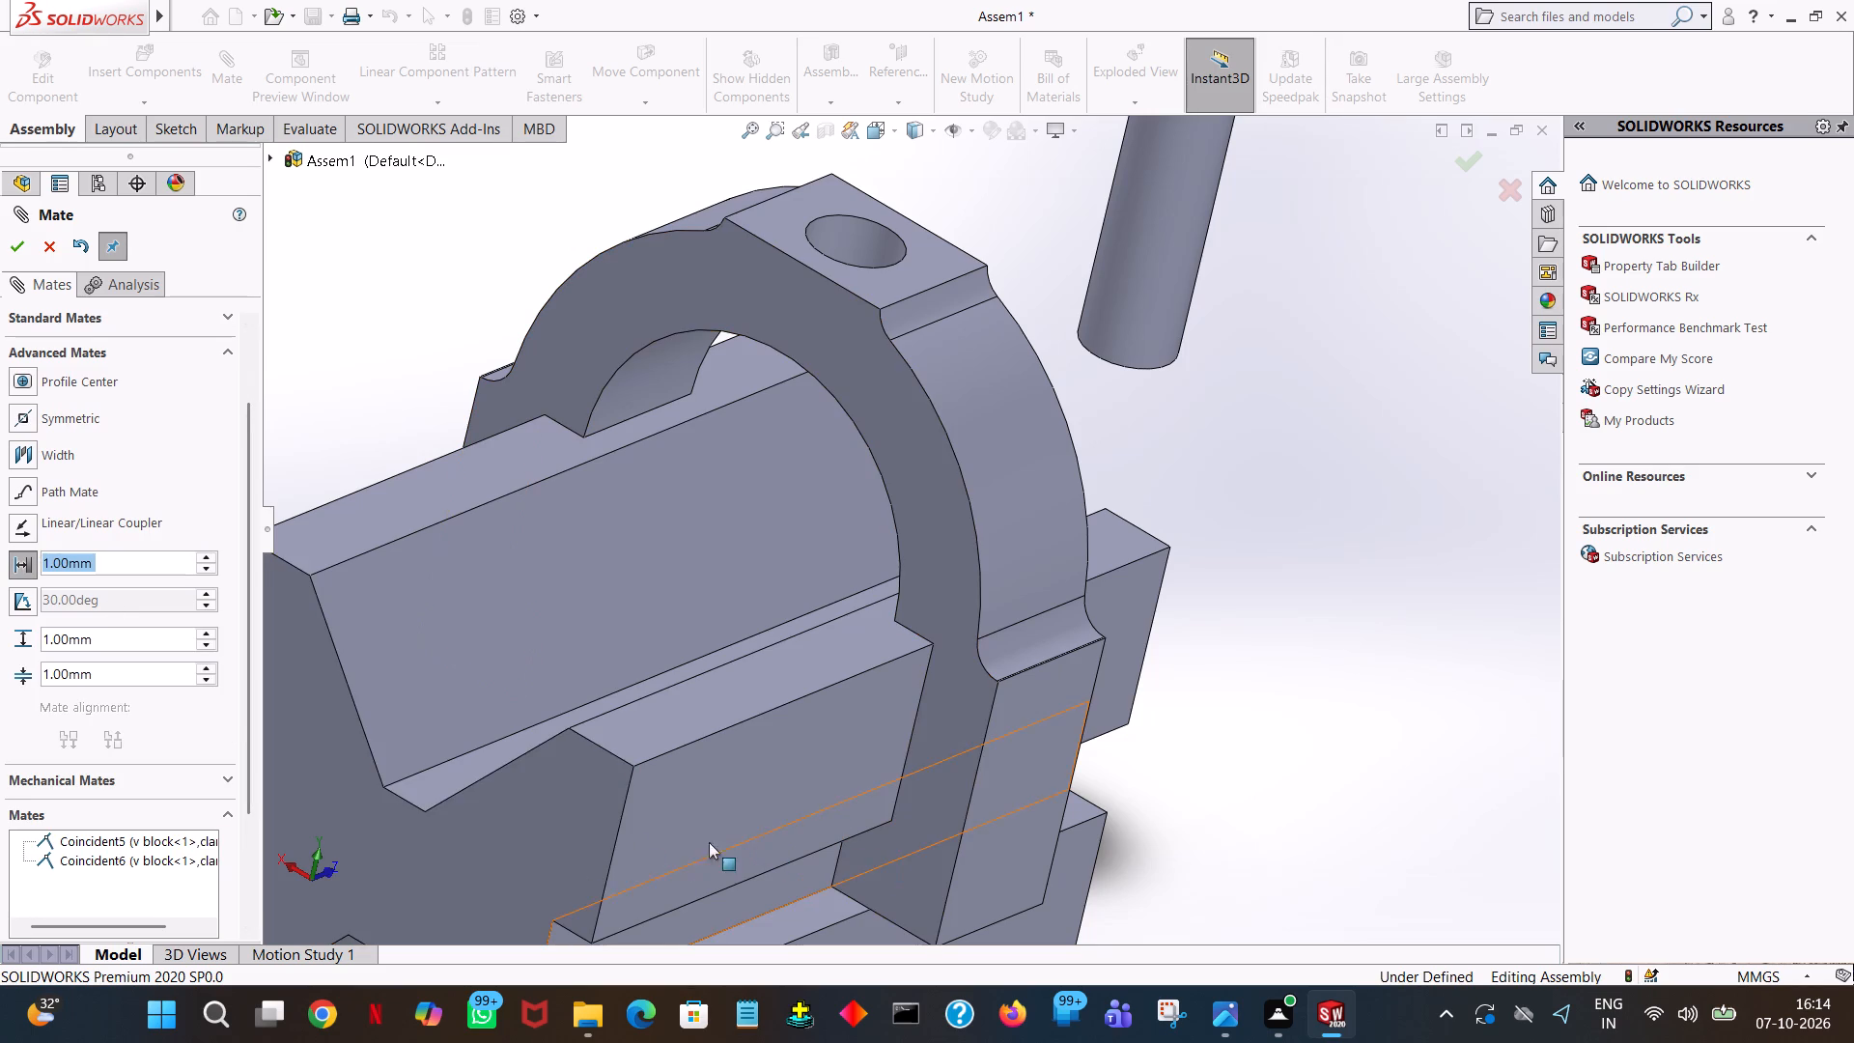
pyautogui.click(501, 836)
pyautogui.click(910, 805)
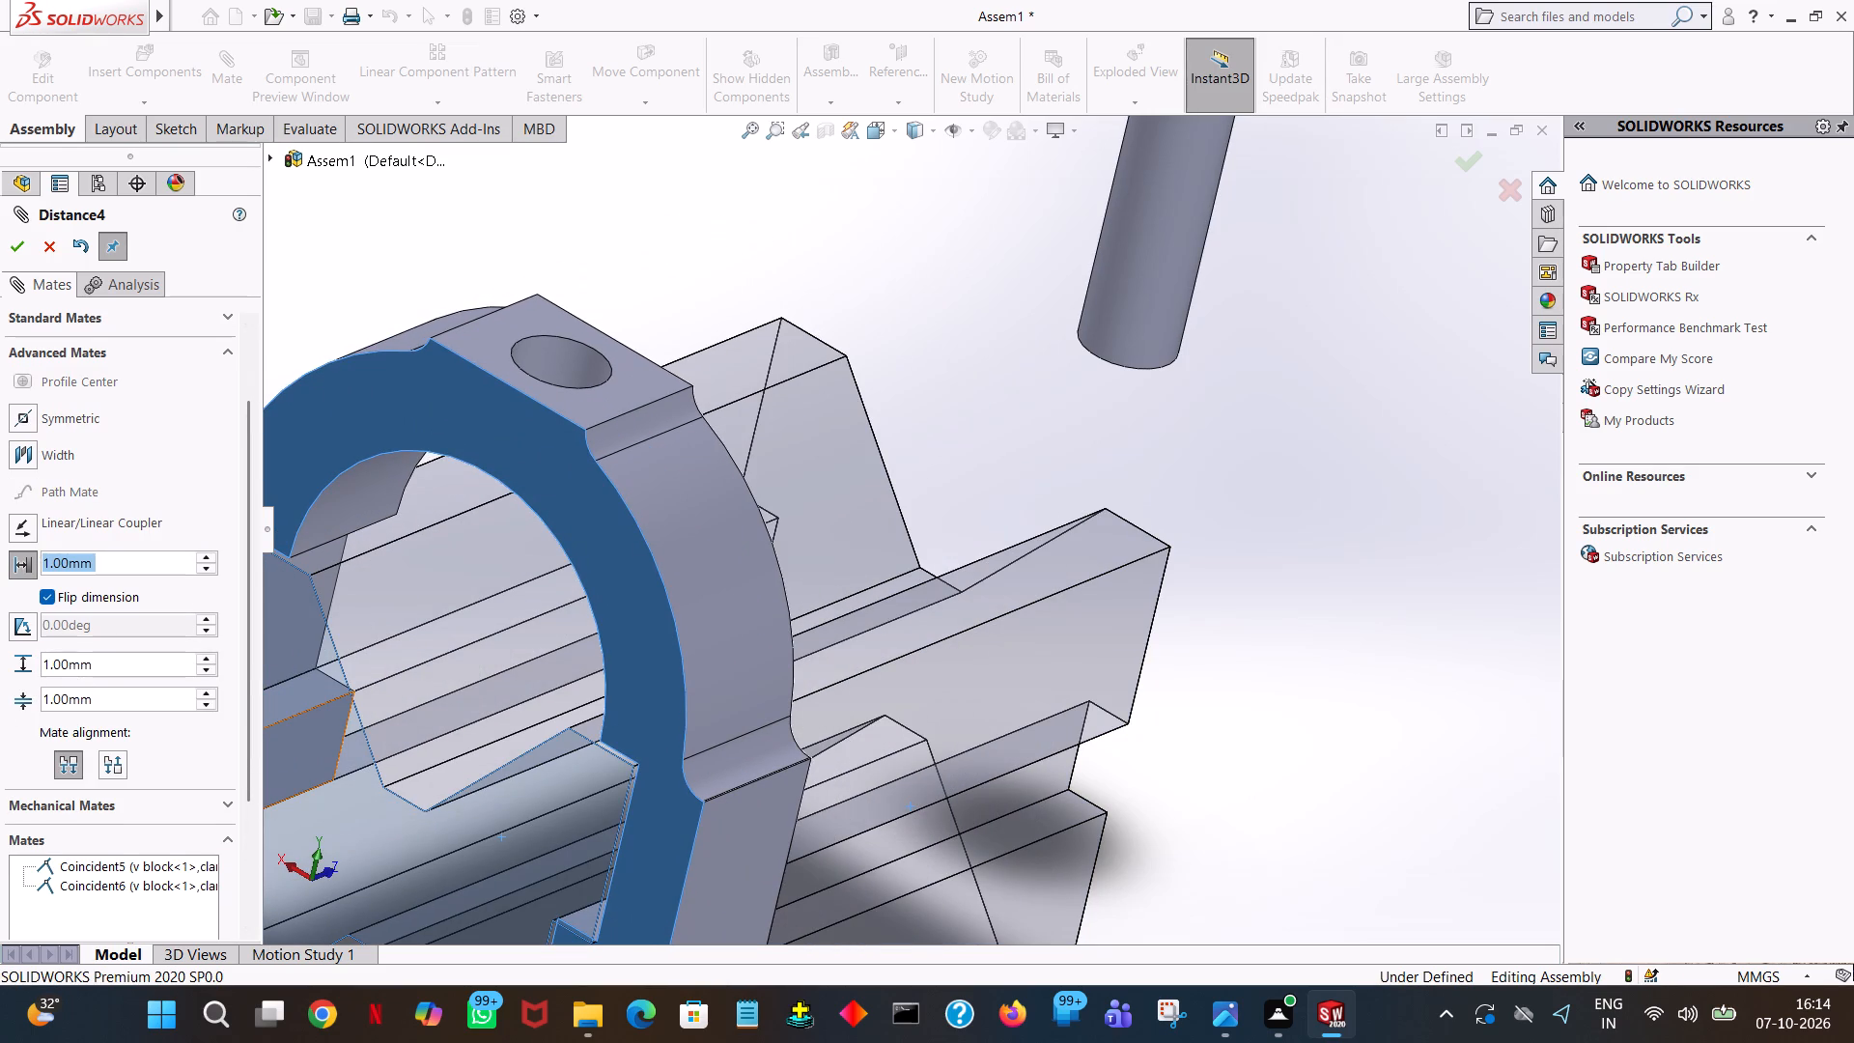
pyautogui.moveTo(116, 663); pyautogui.dragTo(0, 669)
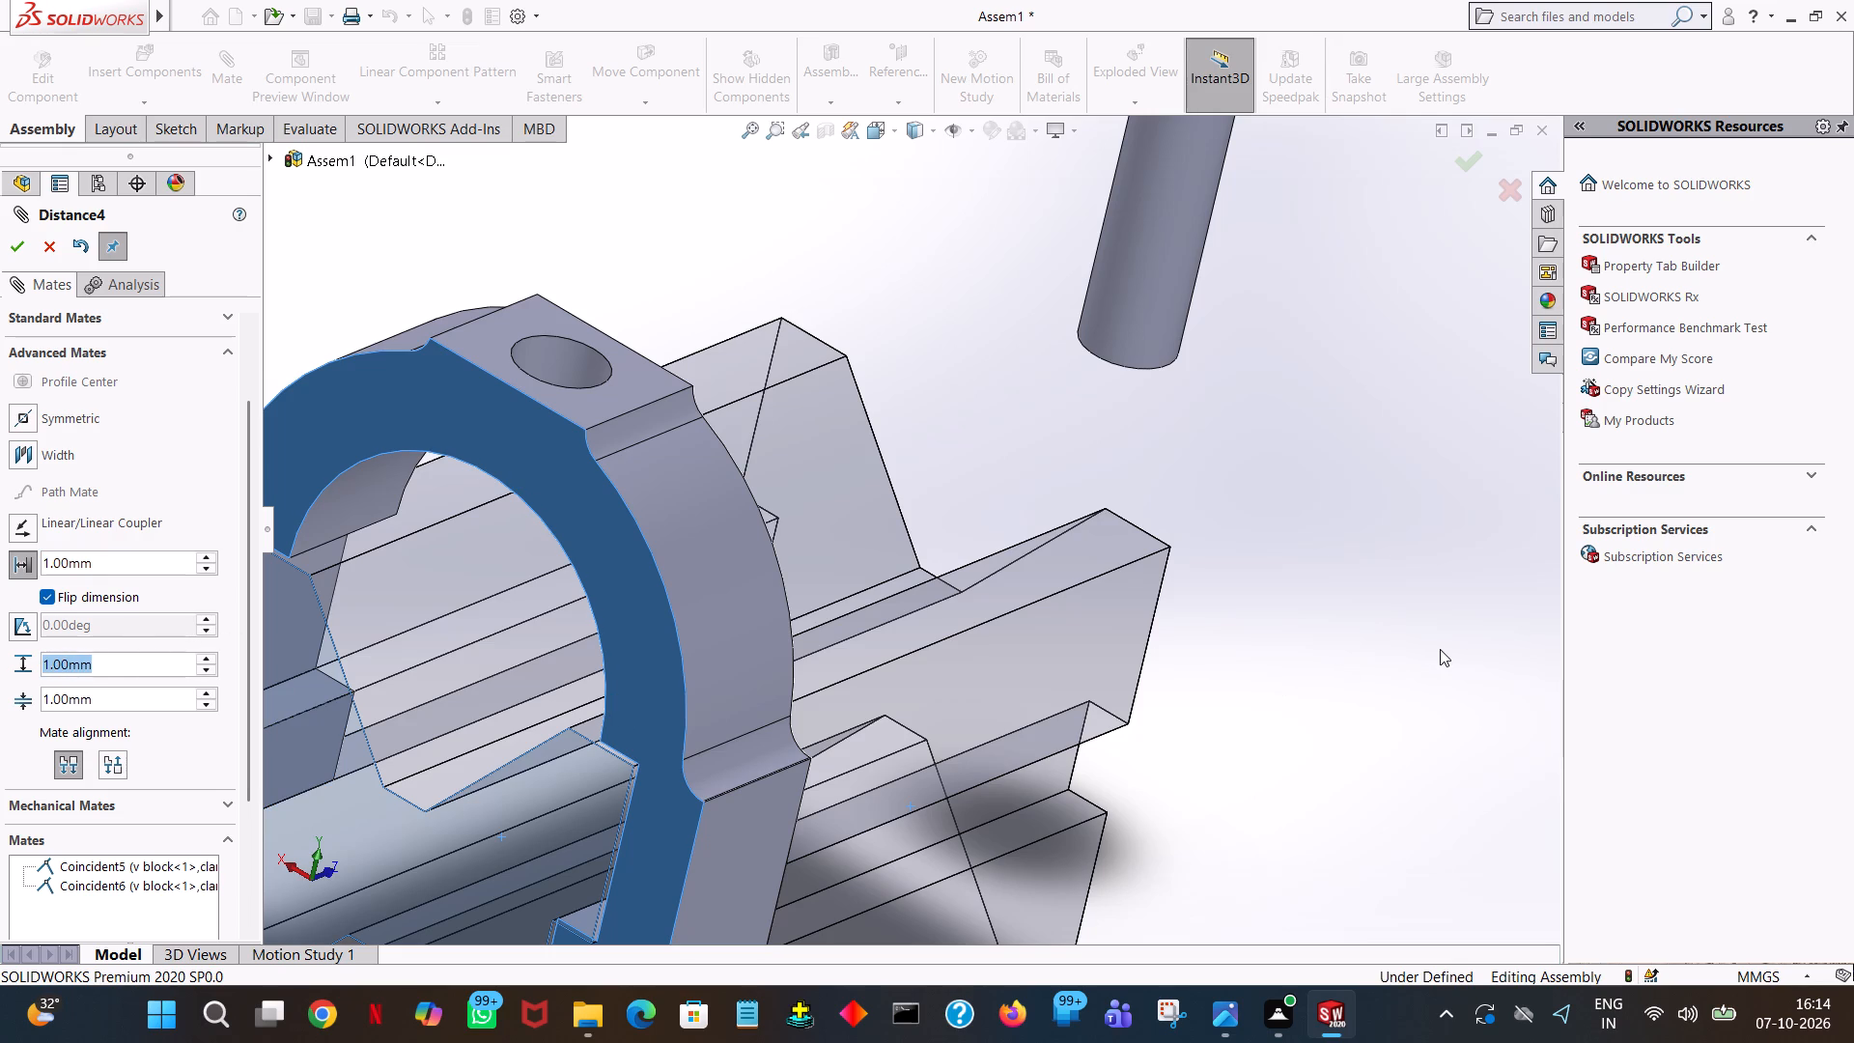
pyautogui.press('6')
pyautogui.press('0')
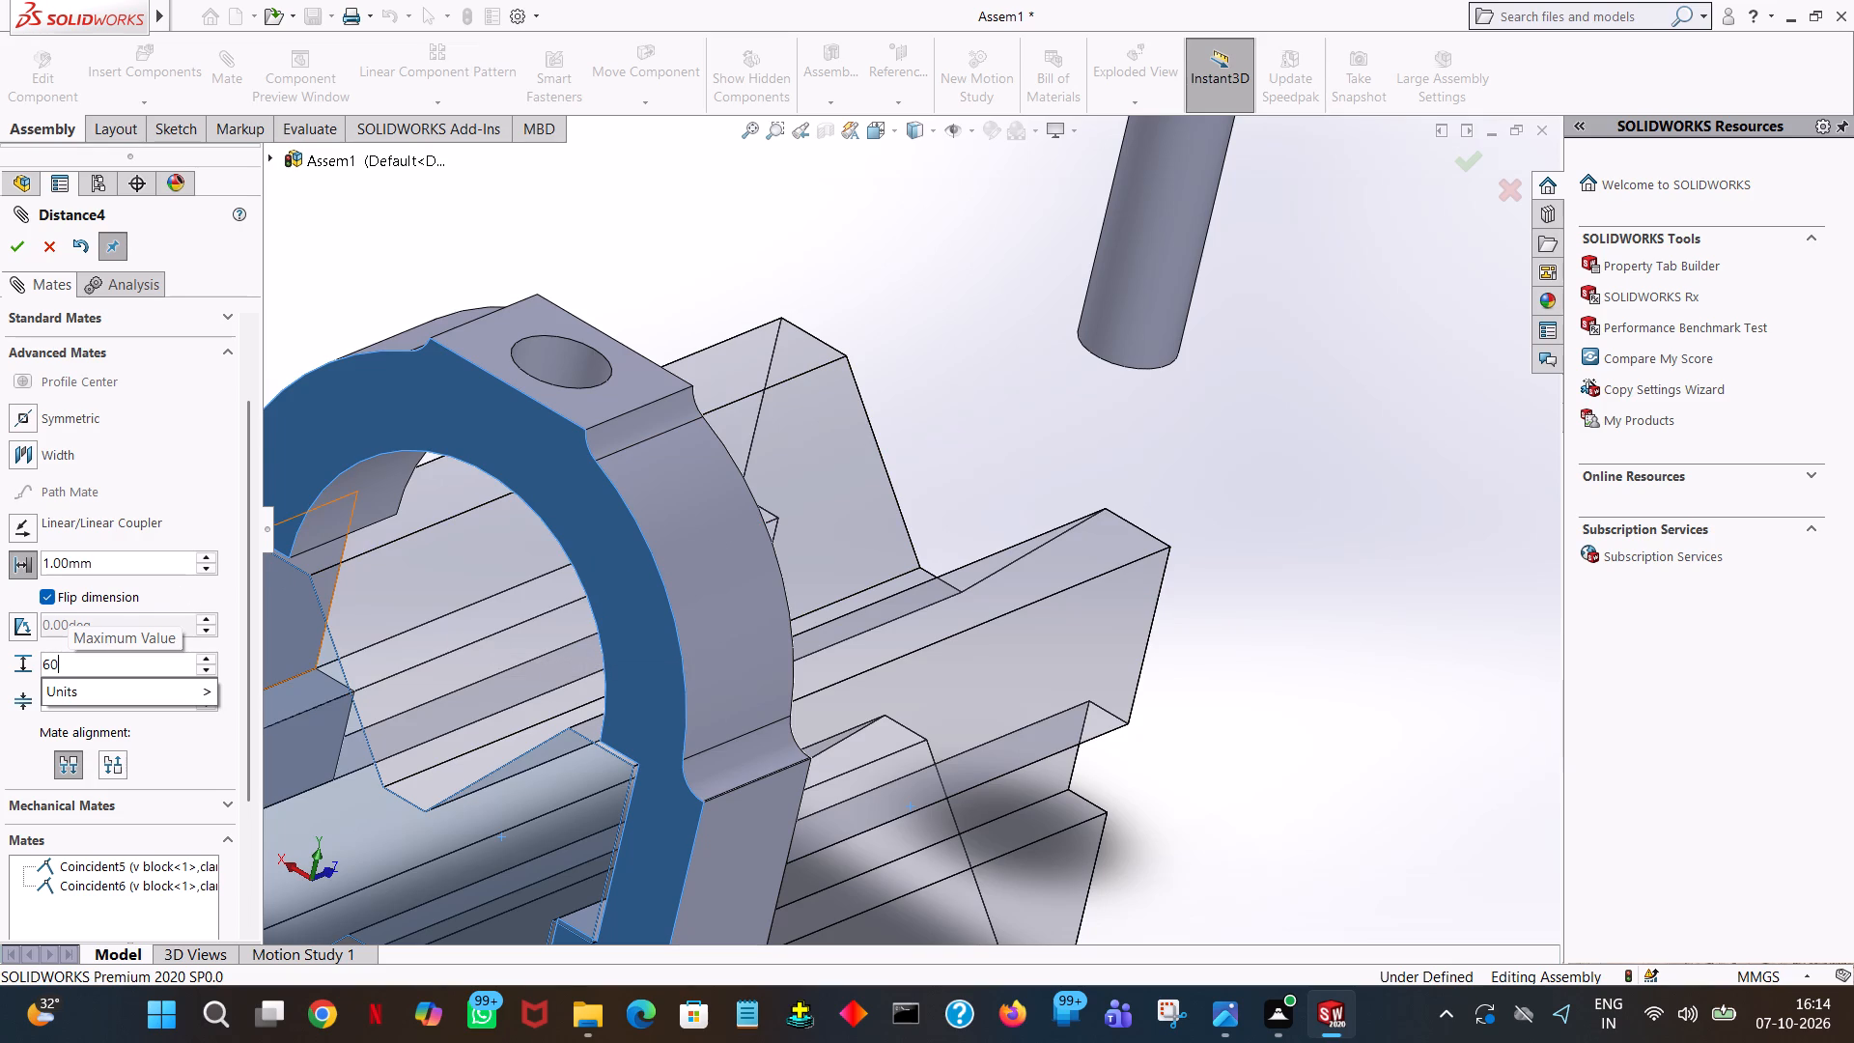
pyautogui.click(14, 246)
pyautogui.click(14, 246)
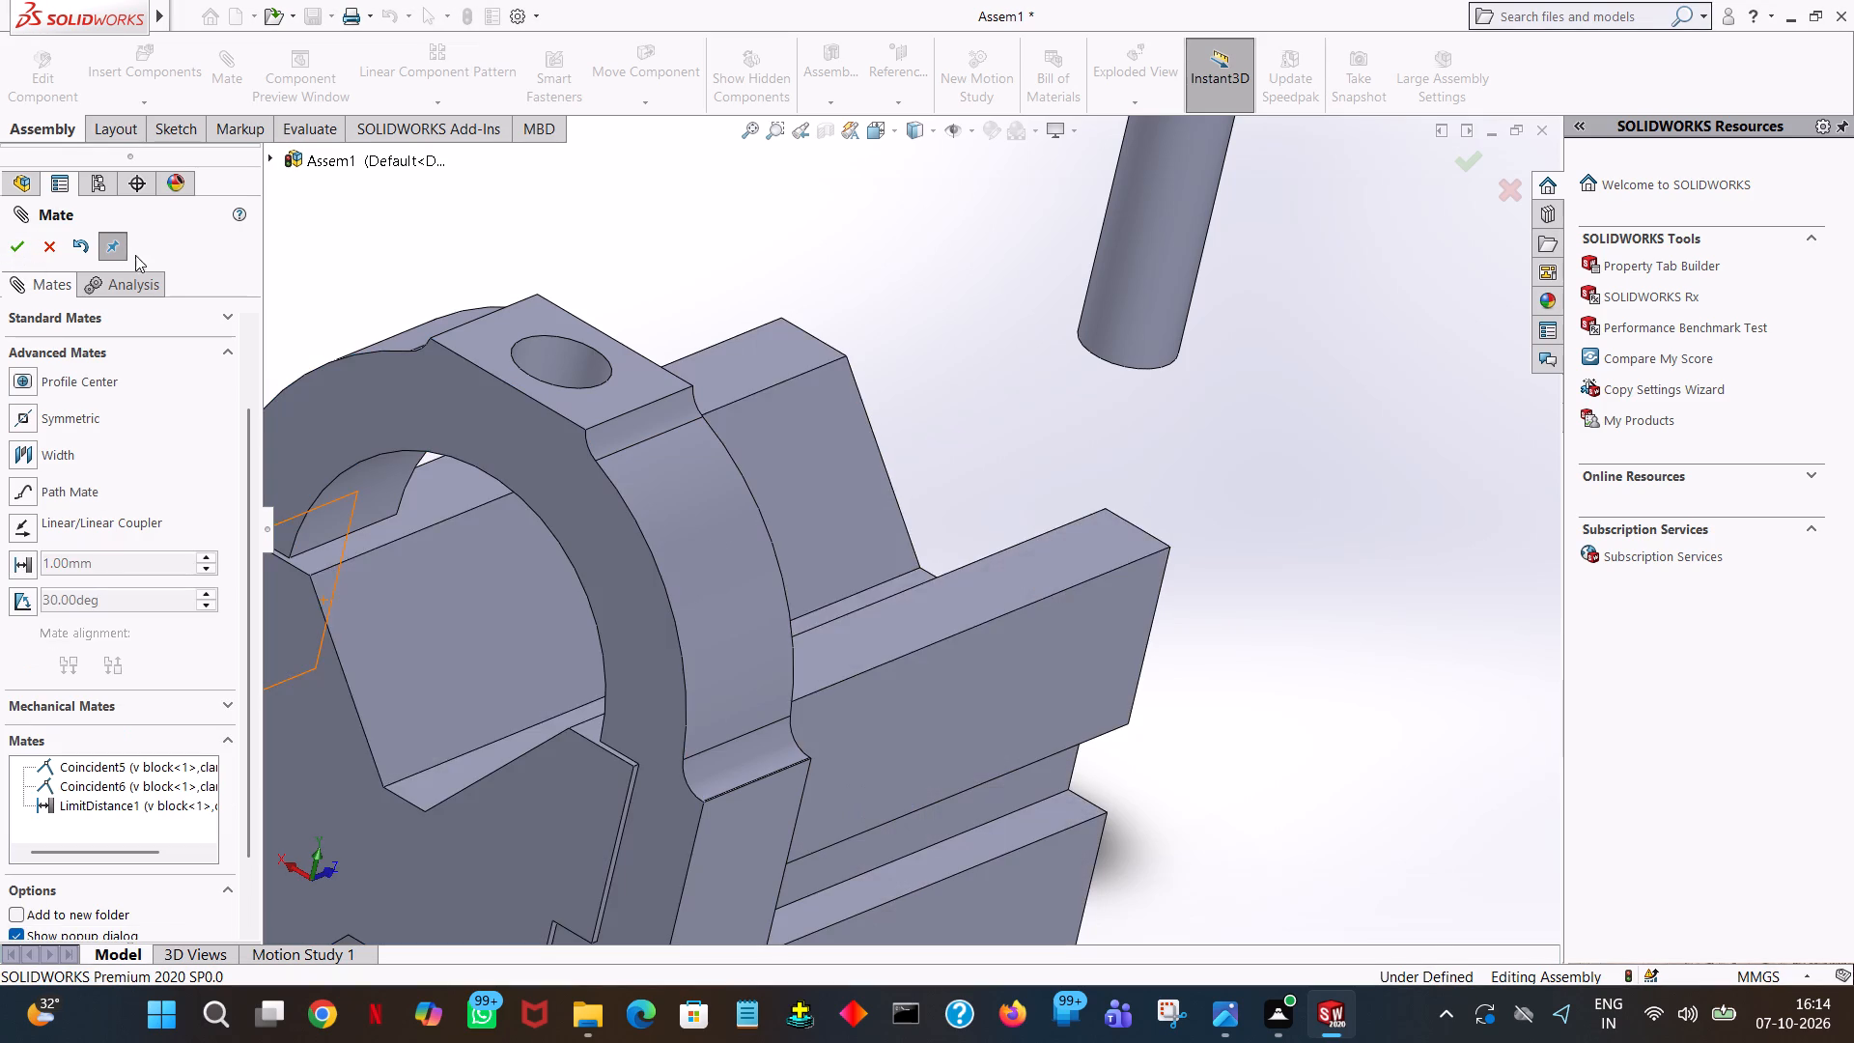
# Slide the clamp back and forth along the V-block to test its limited travel, and finish mating.
pyautogui.moveTo(741, 594); pyautogui.dragTo(1371, 444)
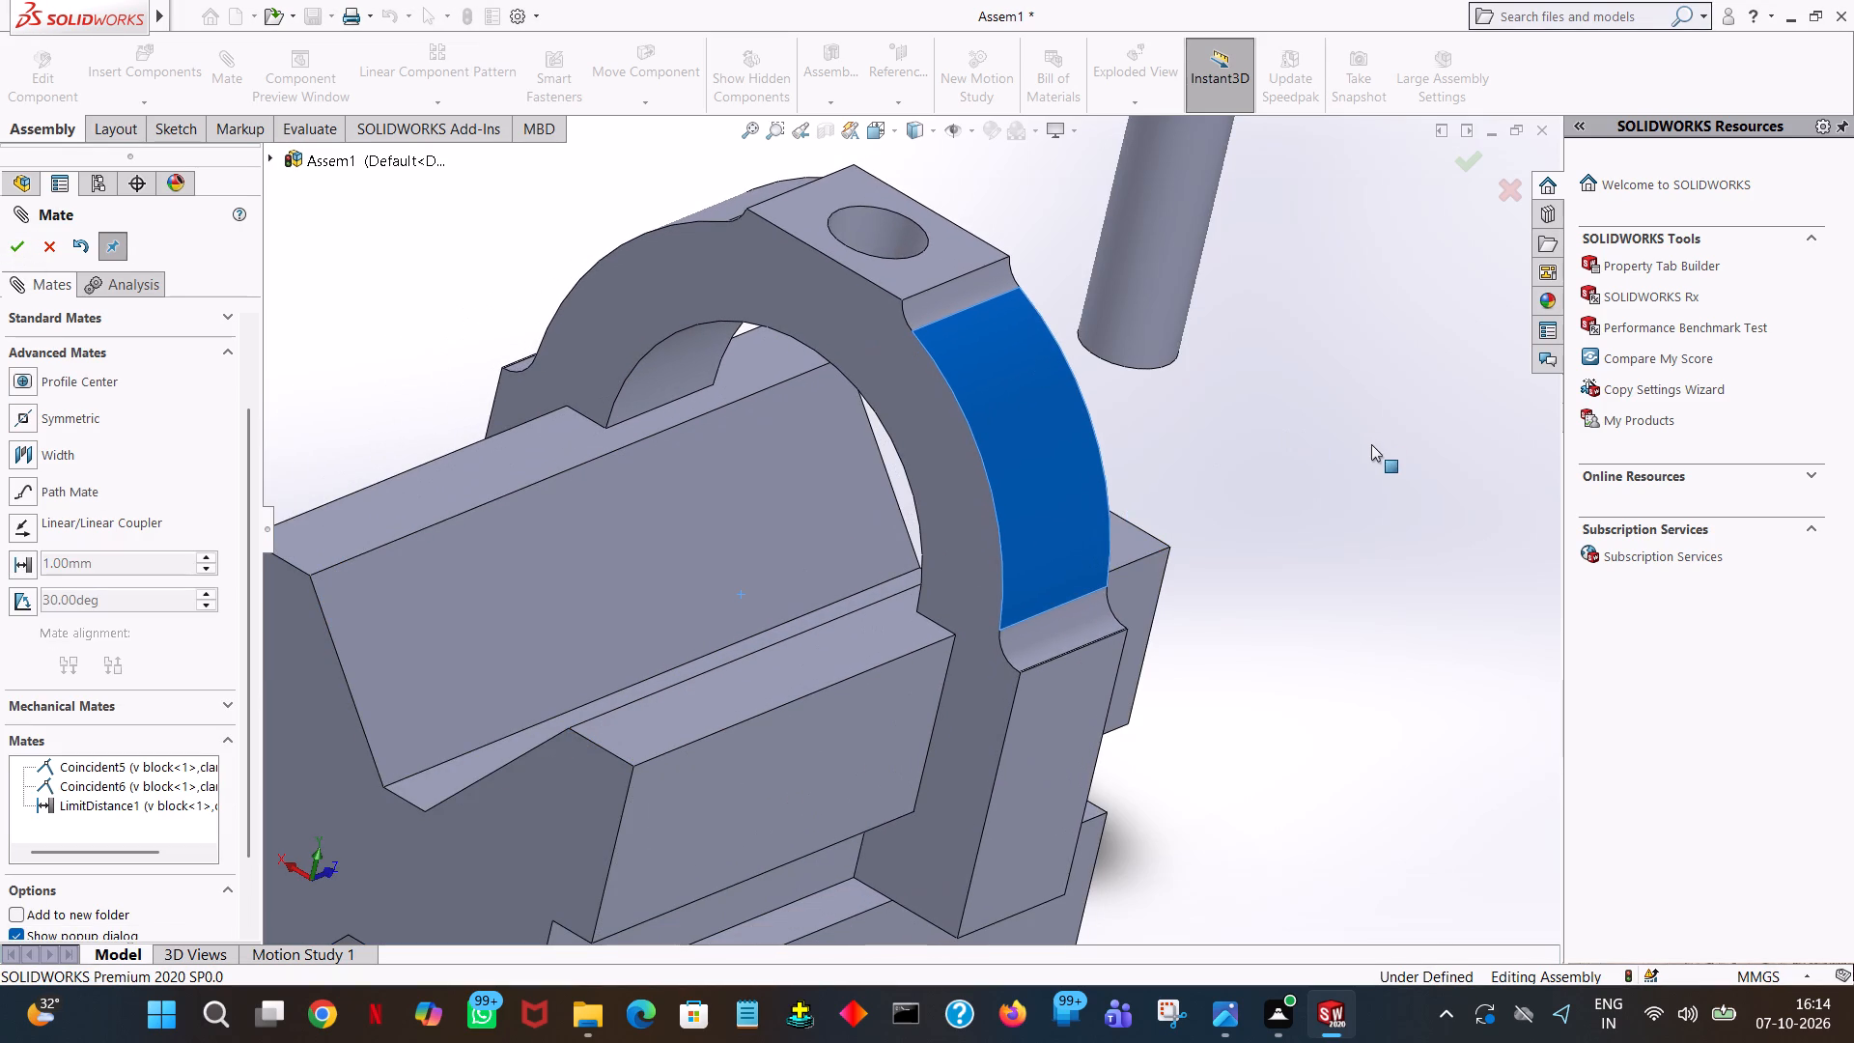
pyautogui.moveTo(1371, 444); pyautogui.dragTo(566, 742)
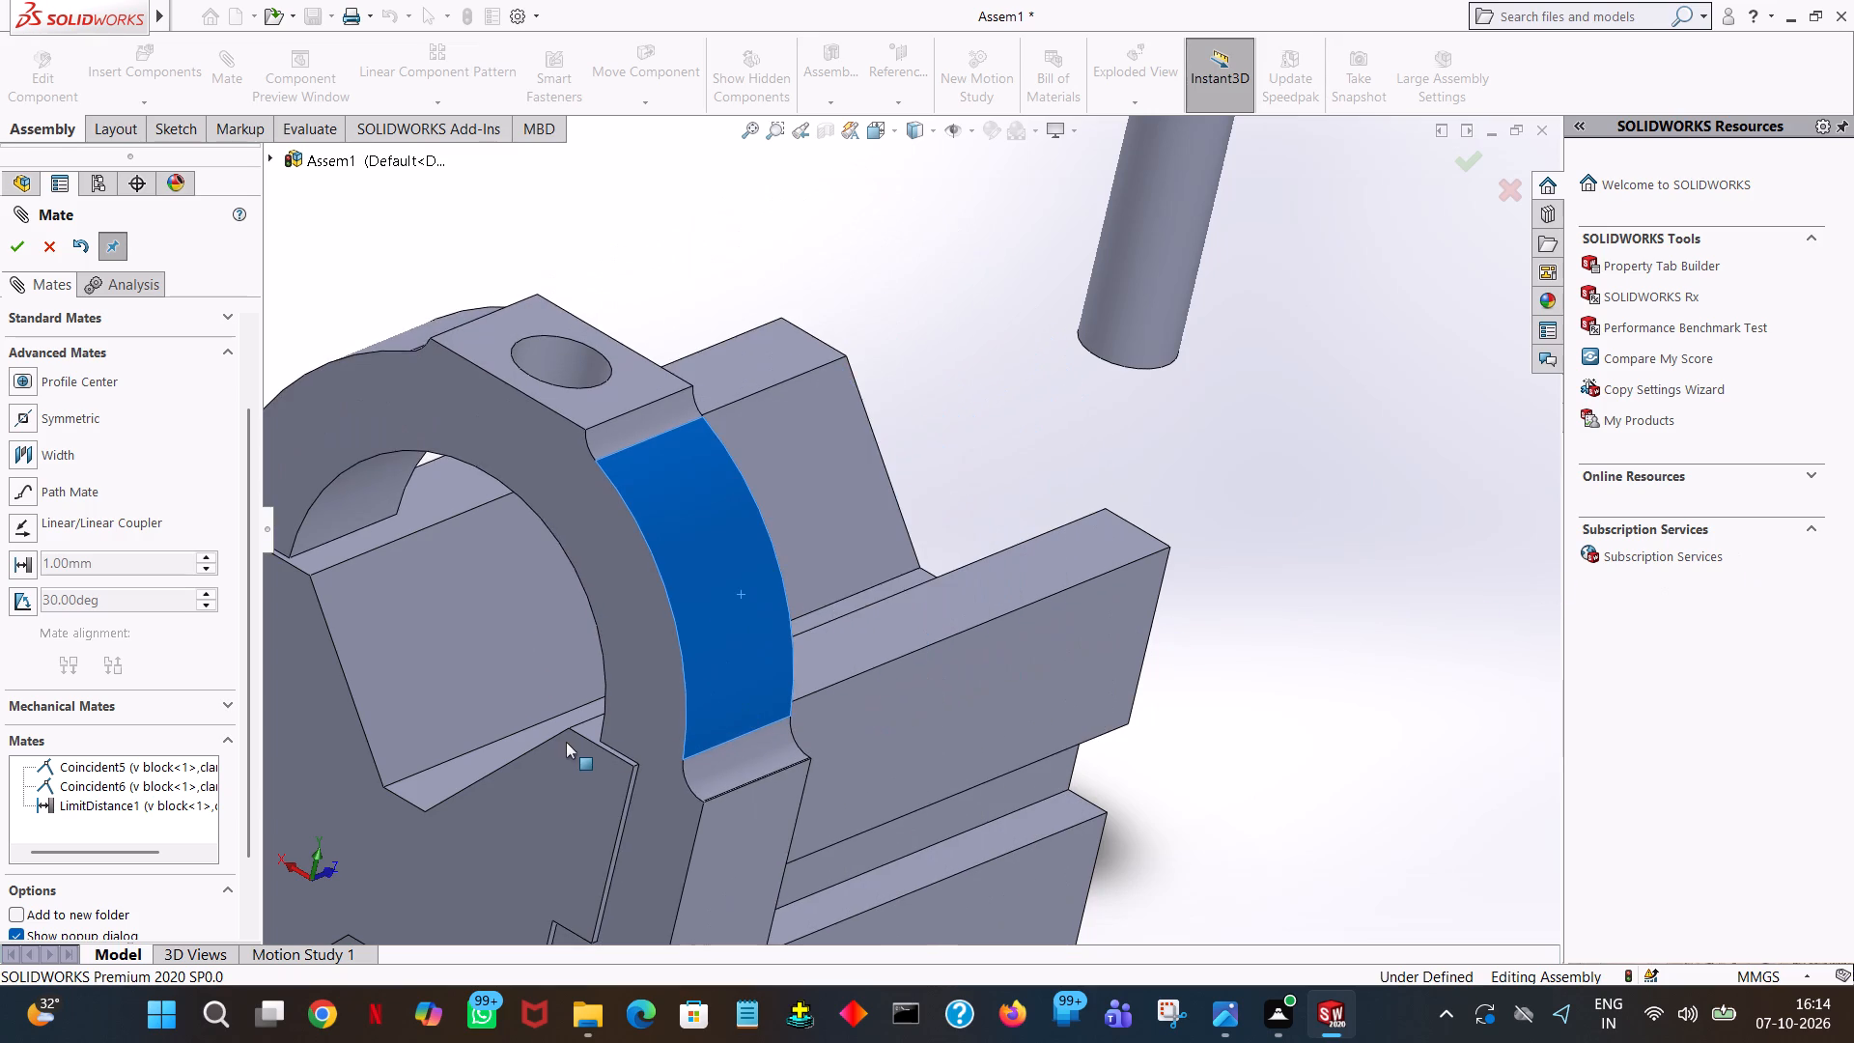
pyautogui.moveTo(566, 742); pyautogui.dragTo(1362, 480)
pyautogui.moveTo(1379, 552); pyautogui.dragTo(1315, 591, button='middle')
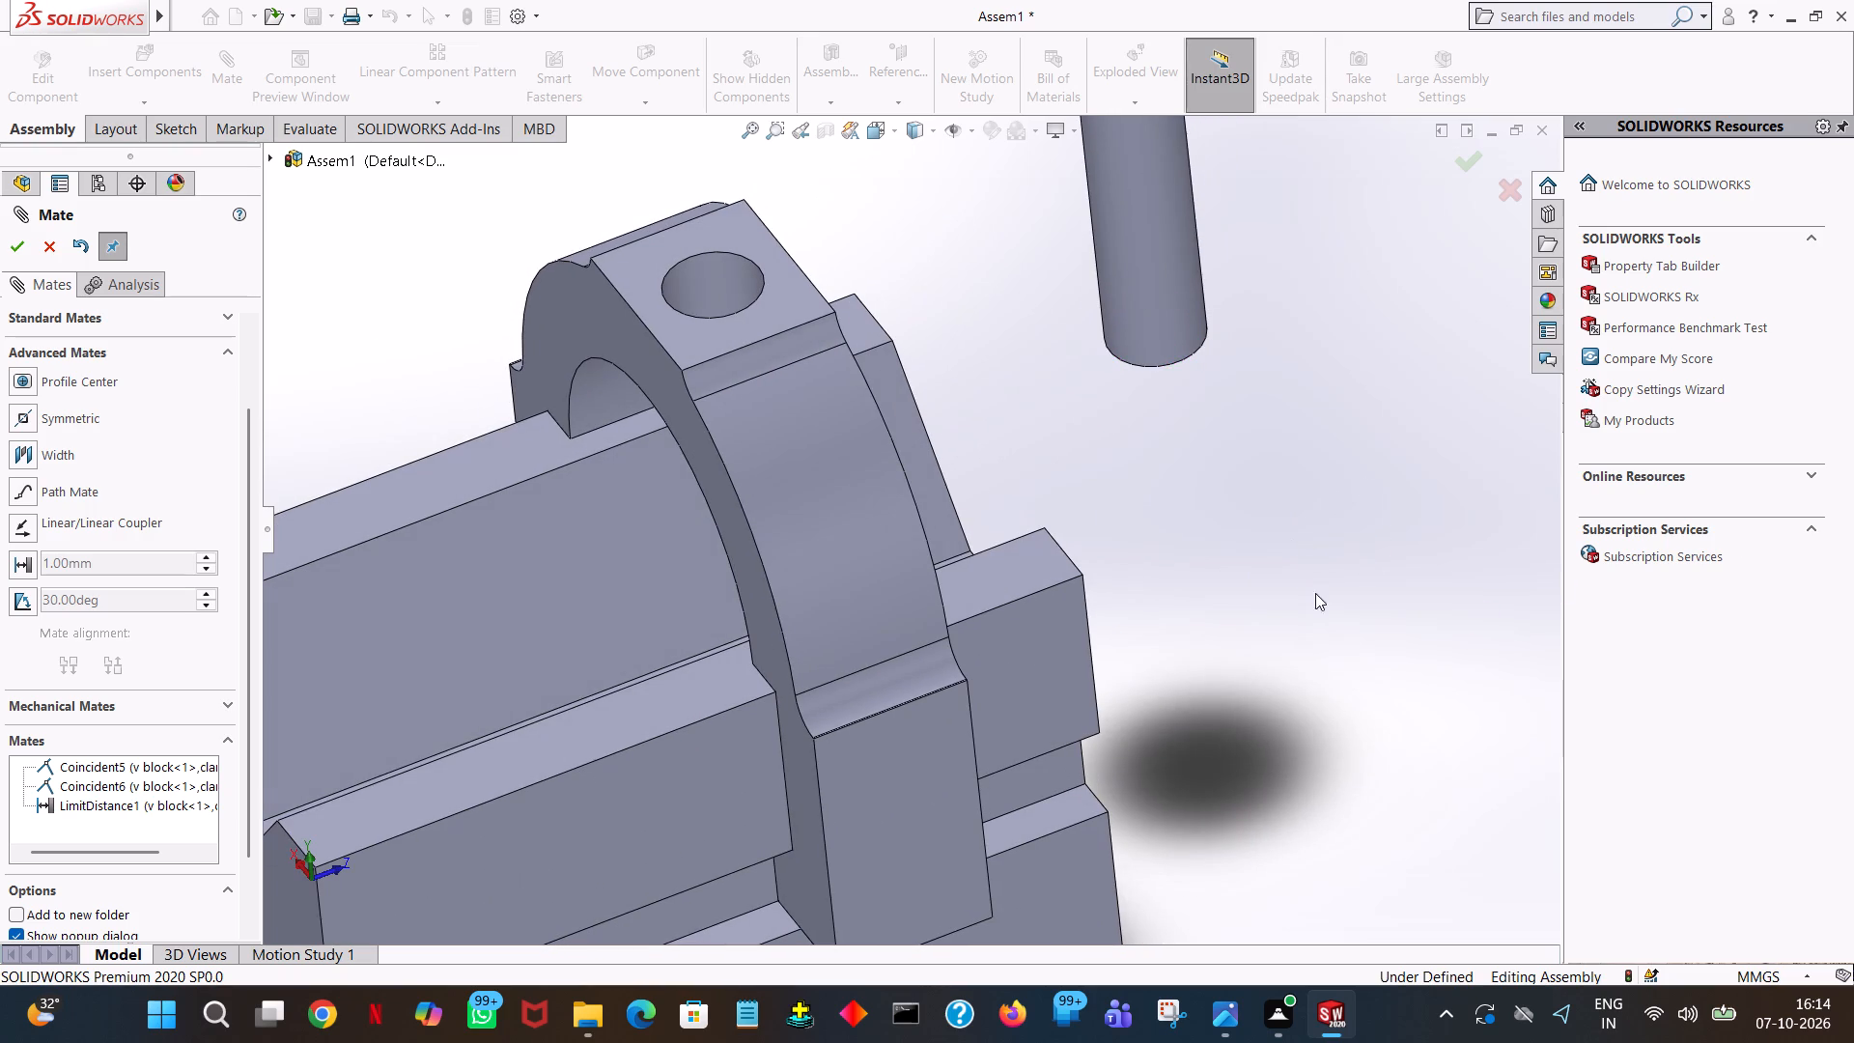
pyautogui.moveTo(1153, 648); pyautogui.dragTo(1179, 605, button='middle')
pyautogui.moveTo(917, 575); pyautogui.dragTo(540, 605)
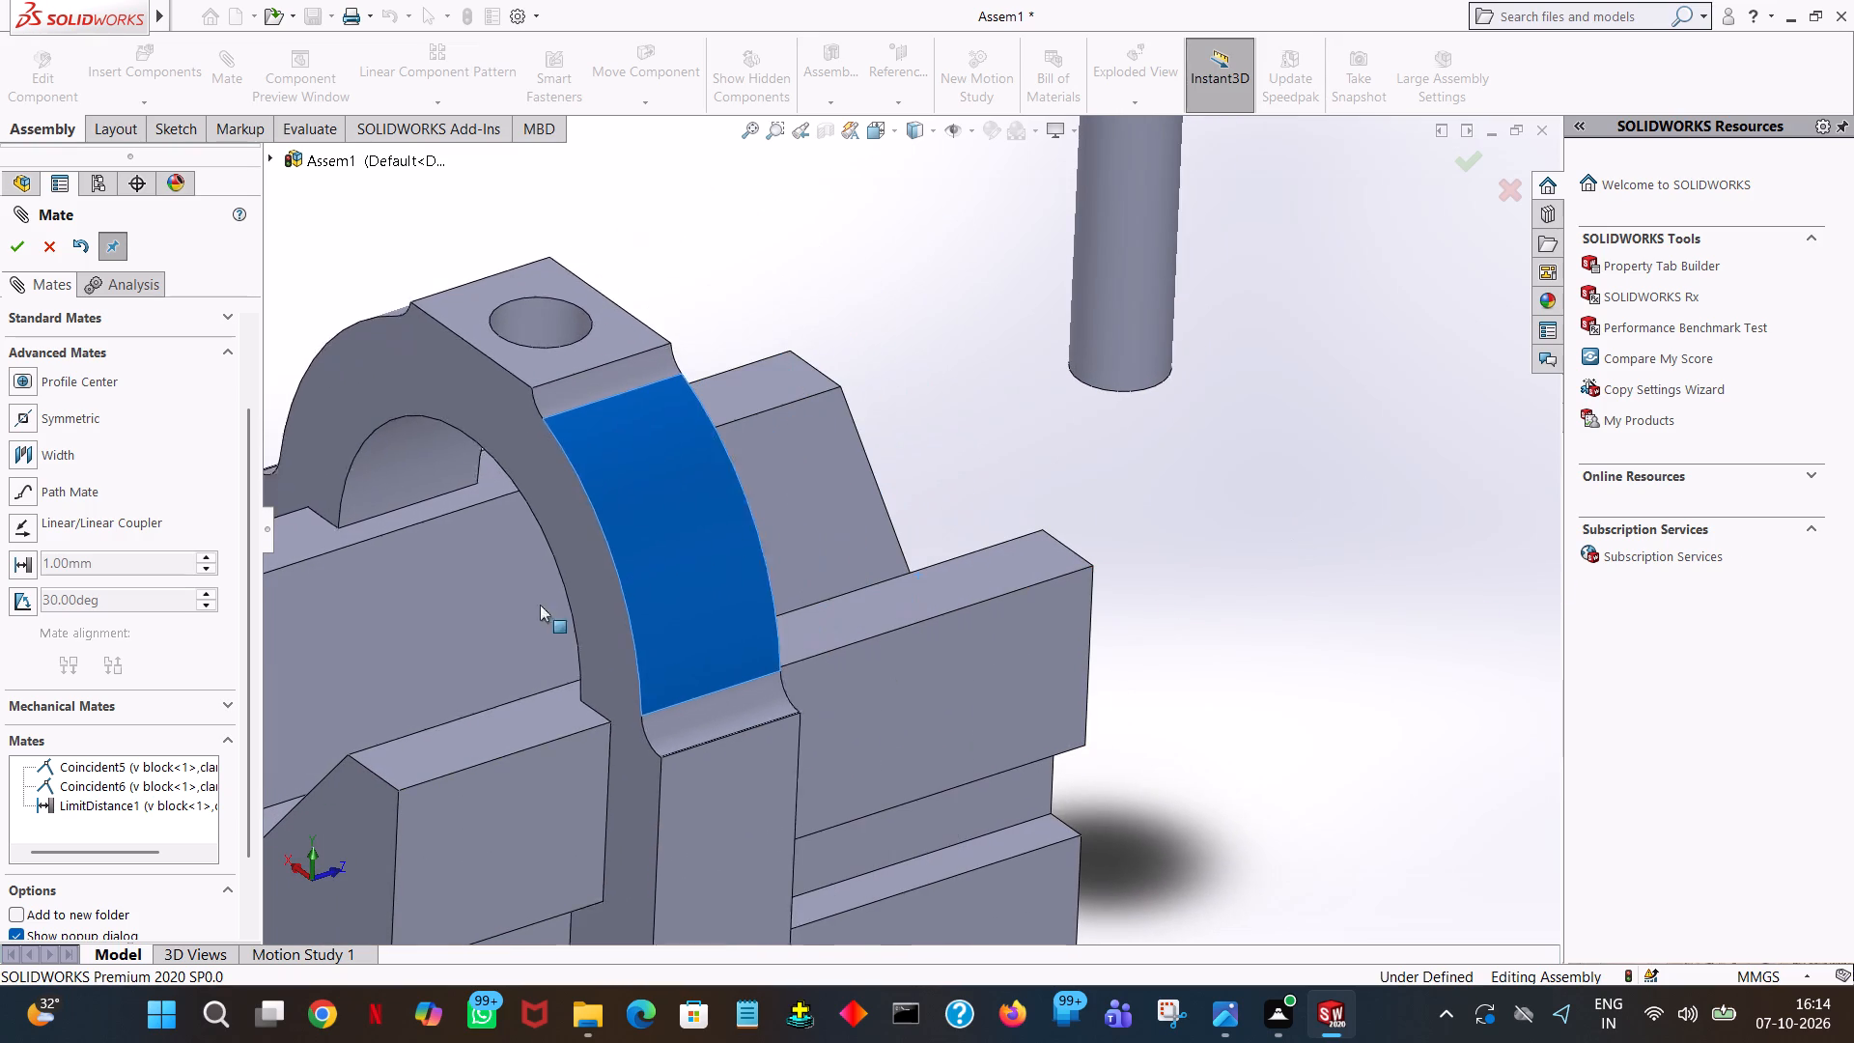
pyautogui.moveTo(540, 605); pyautogui.dragTo(1348, 594)
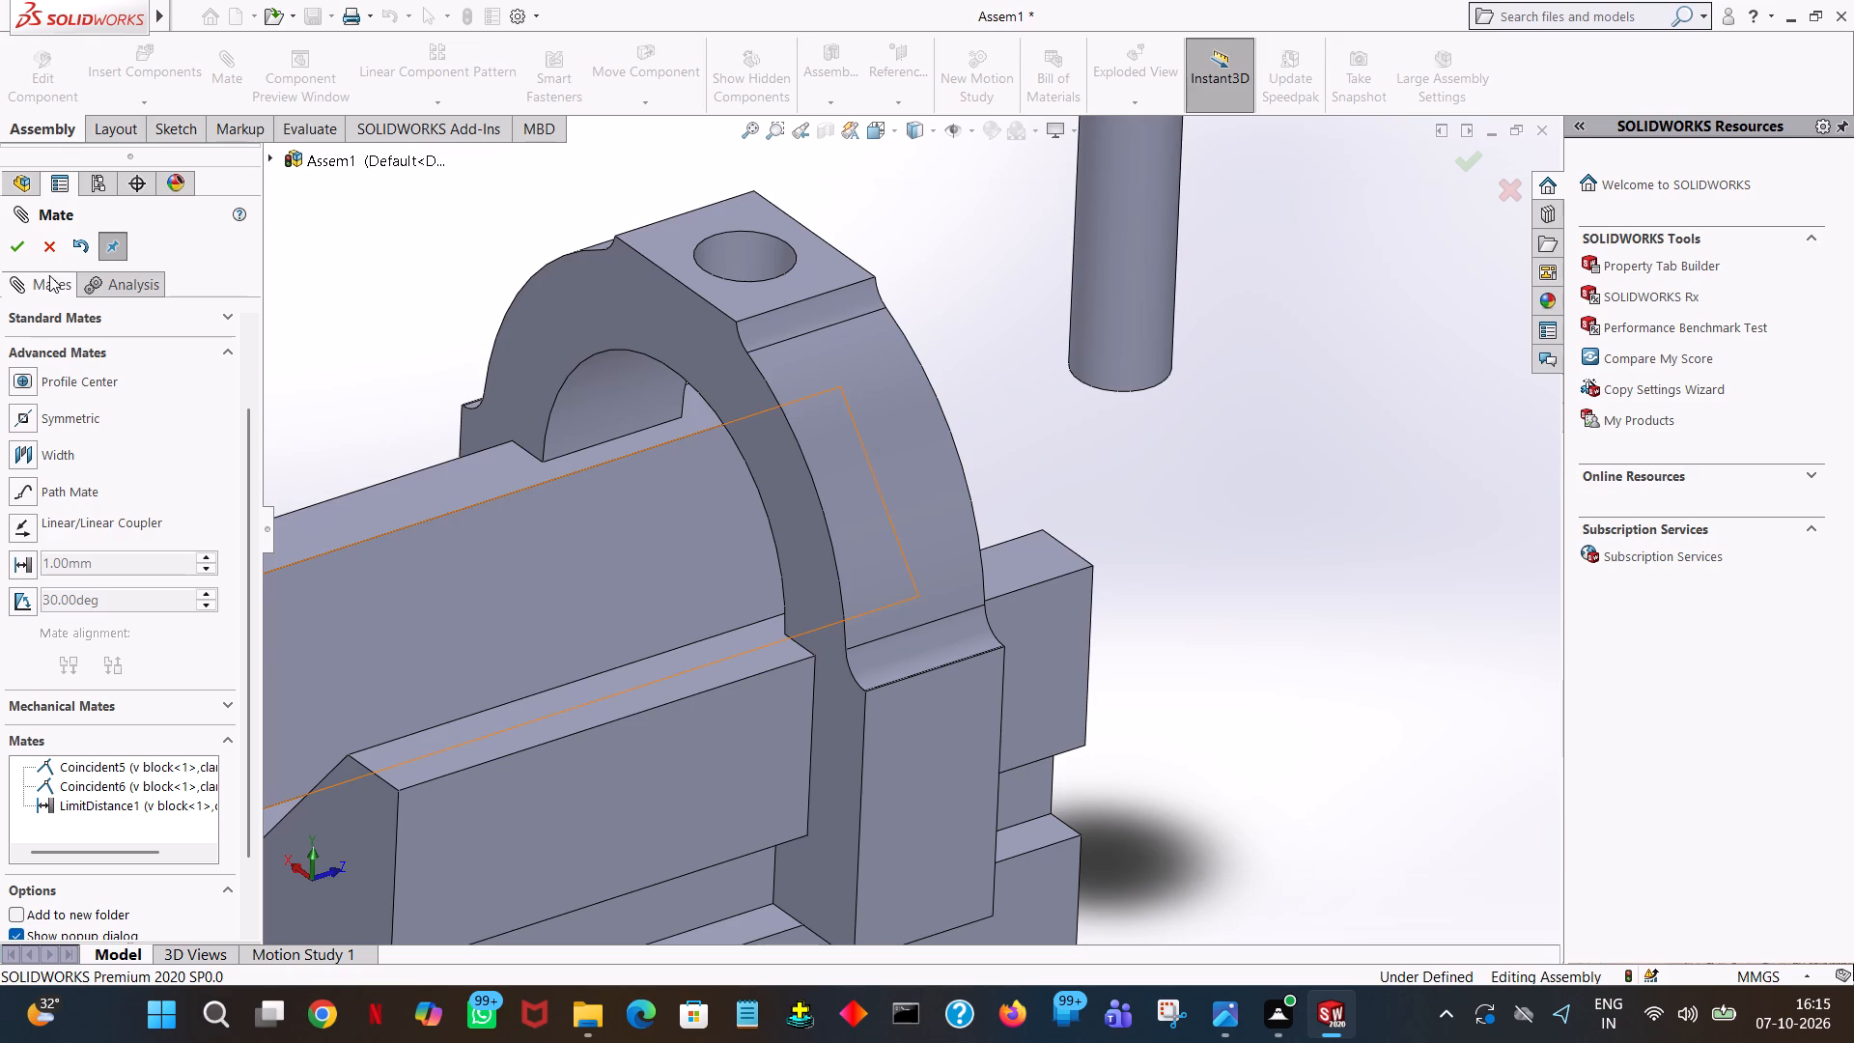
pyautogui.click(45, 246)
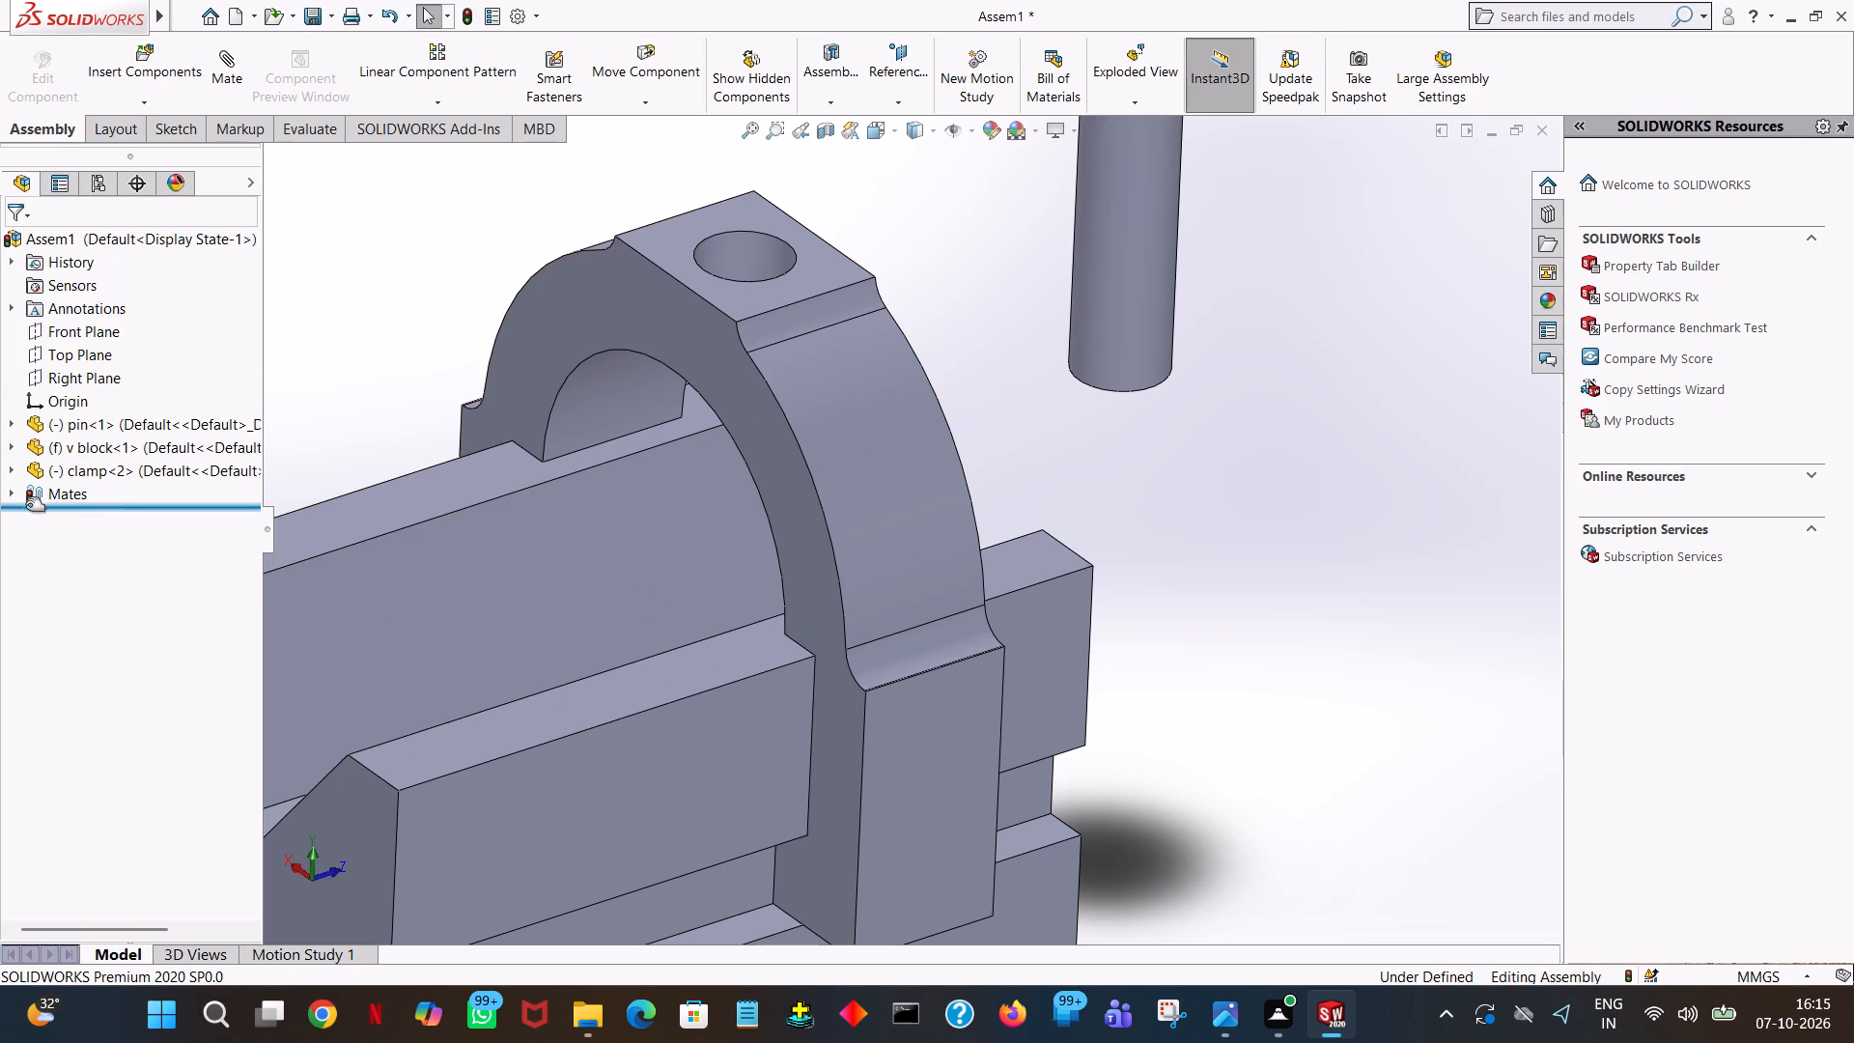
# Slide the clamp along the V-block to the travel limit farthest from the front end face and fix the component there.
pyautogui.click(8, 498)
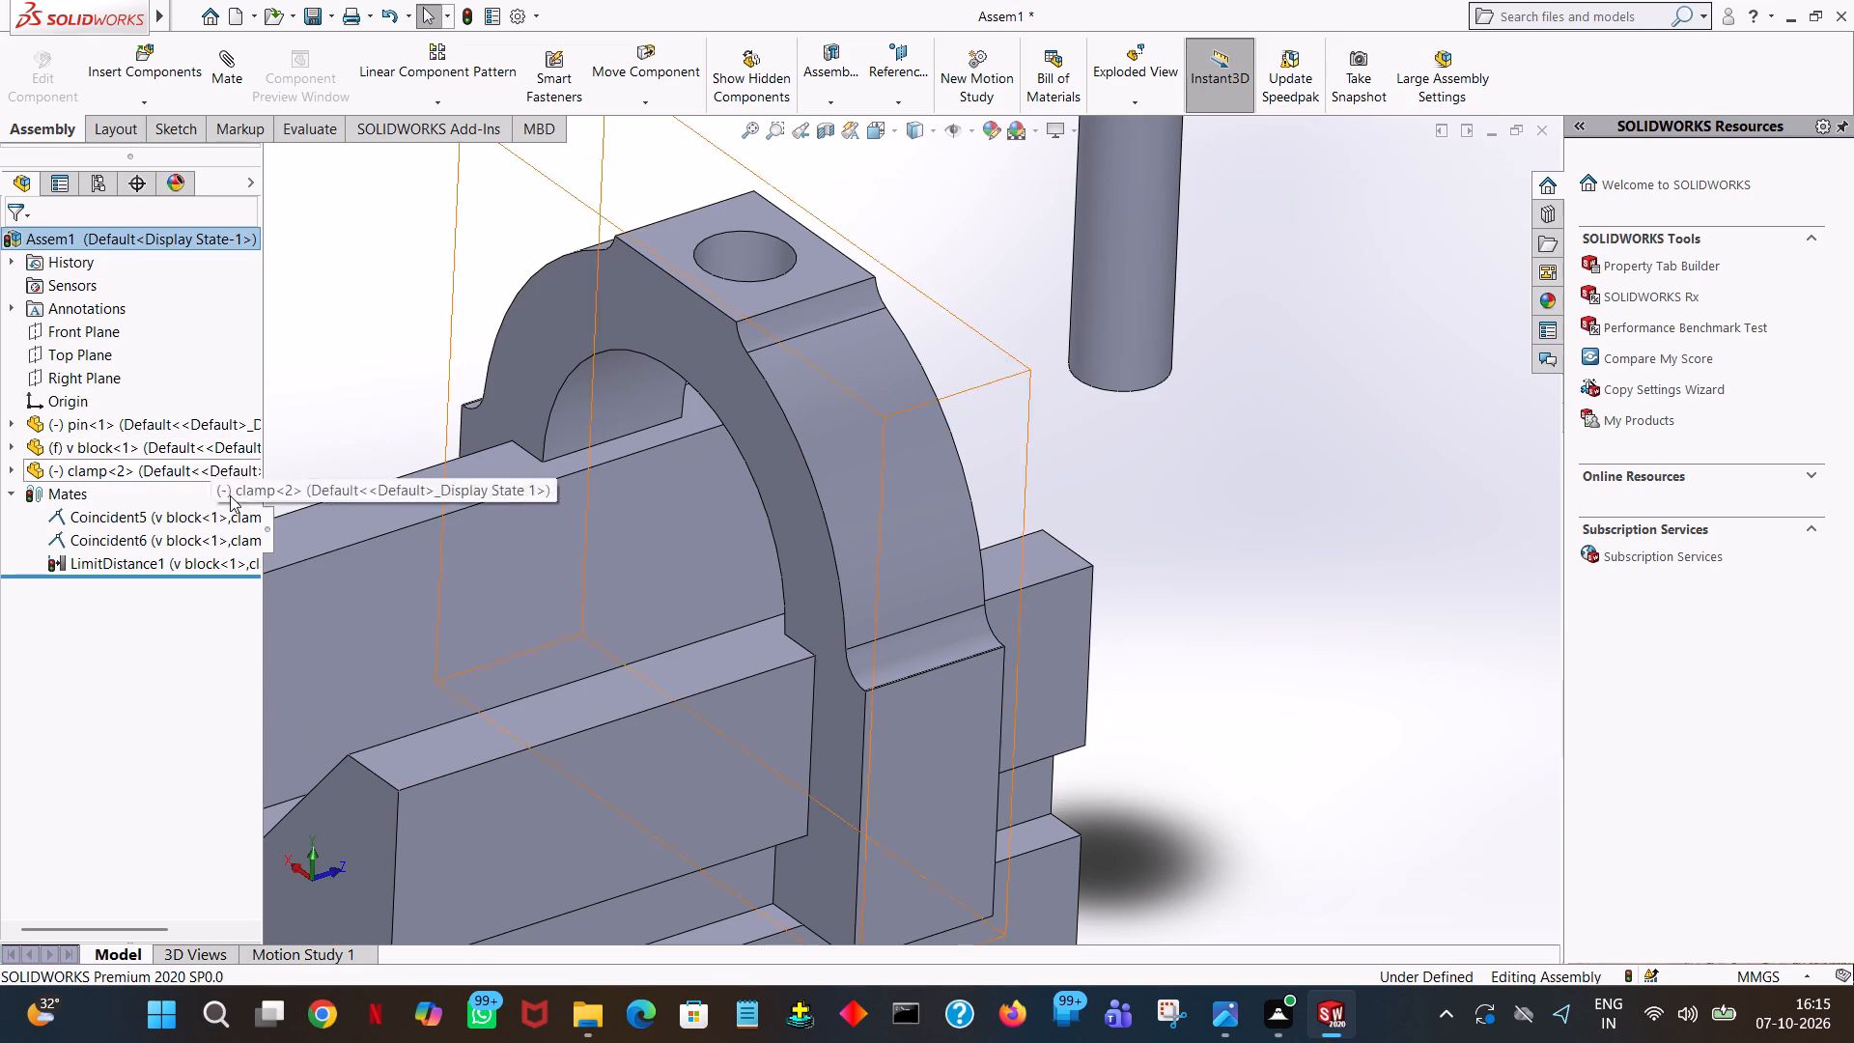
pyautogui.moveTo(1246, 602); pyautogui.dragTo(1286, 570, button='middle')
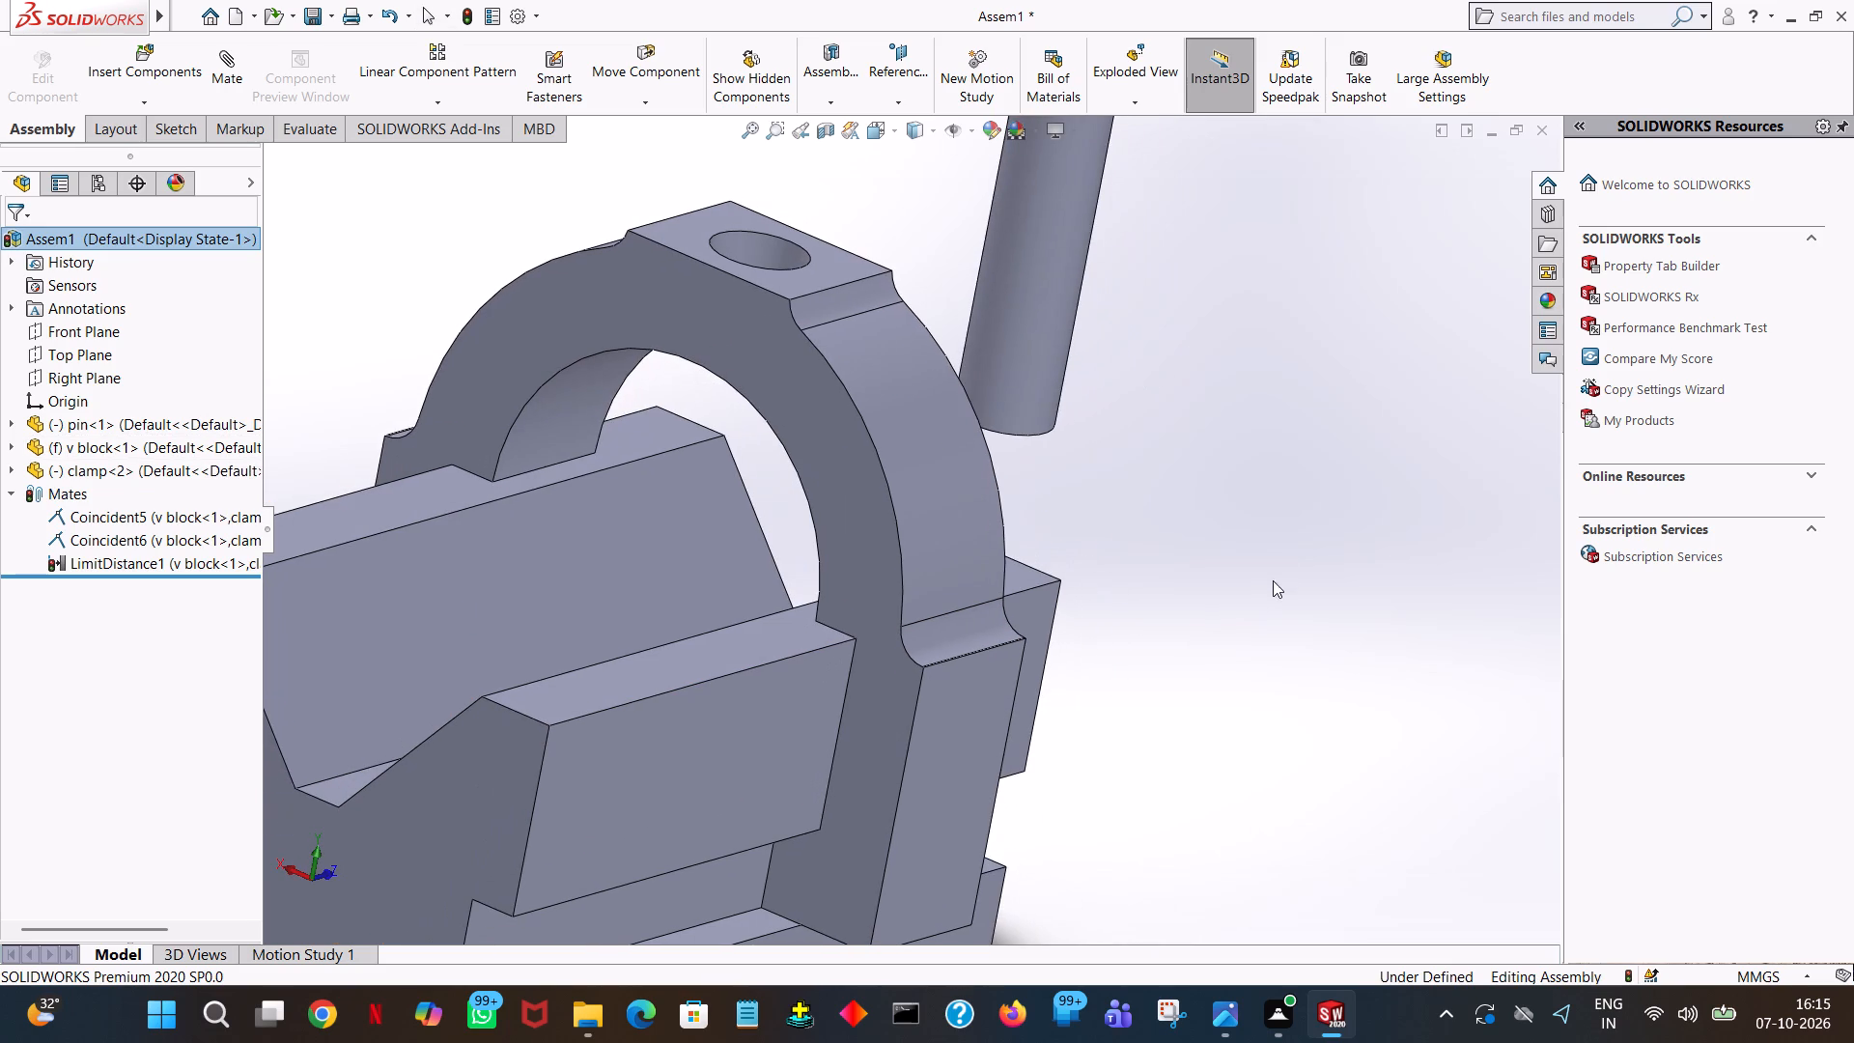
pyautogui.moveTo(1295, 571); pyautogui.dragTo(1344, 522, button='middle')
pyautogui.moveTo(1301, 541); pyautogui.dragTo(1282, 583, button='middle')
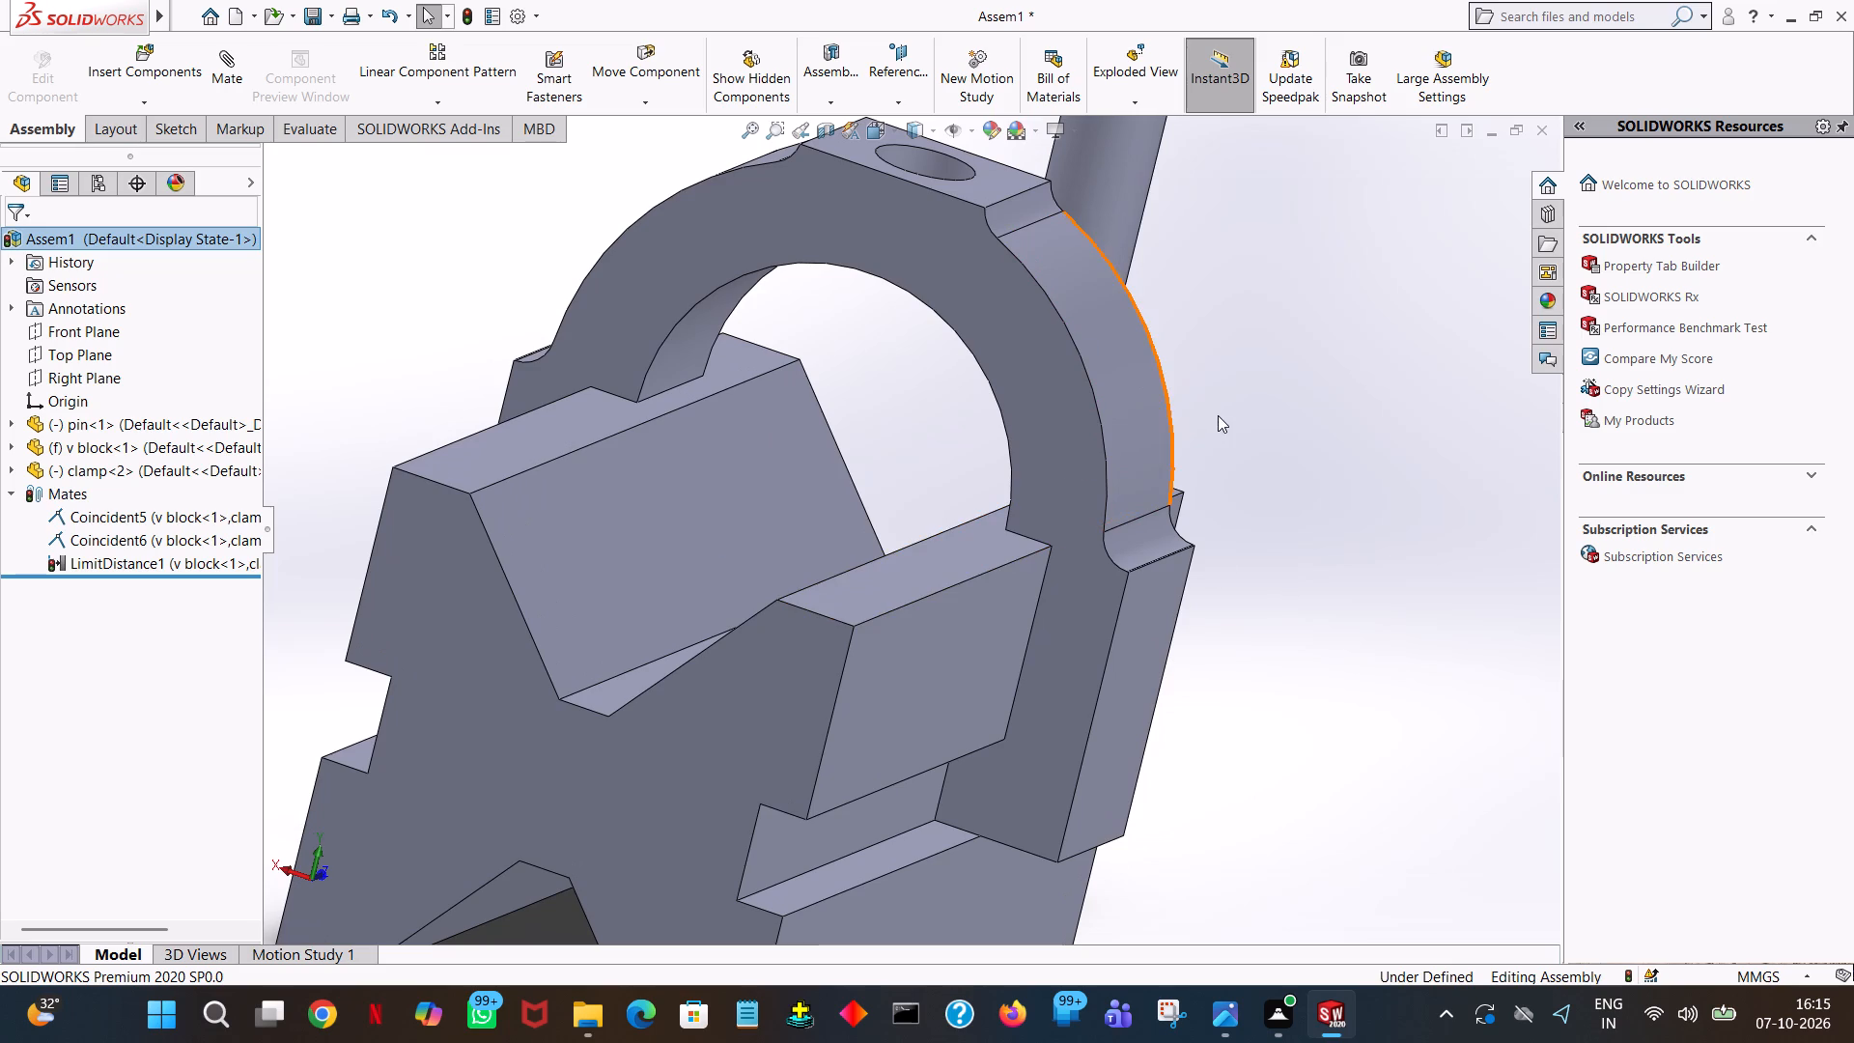
pyautogui.moveTo(1158, 629); pyautogui.dragTo(1067, 702)
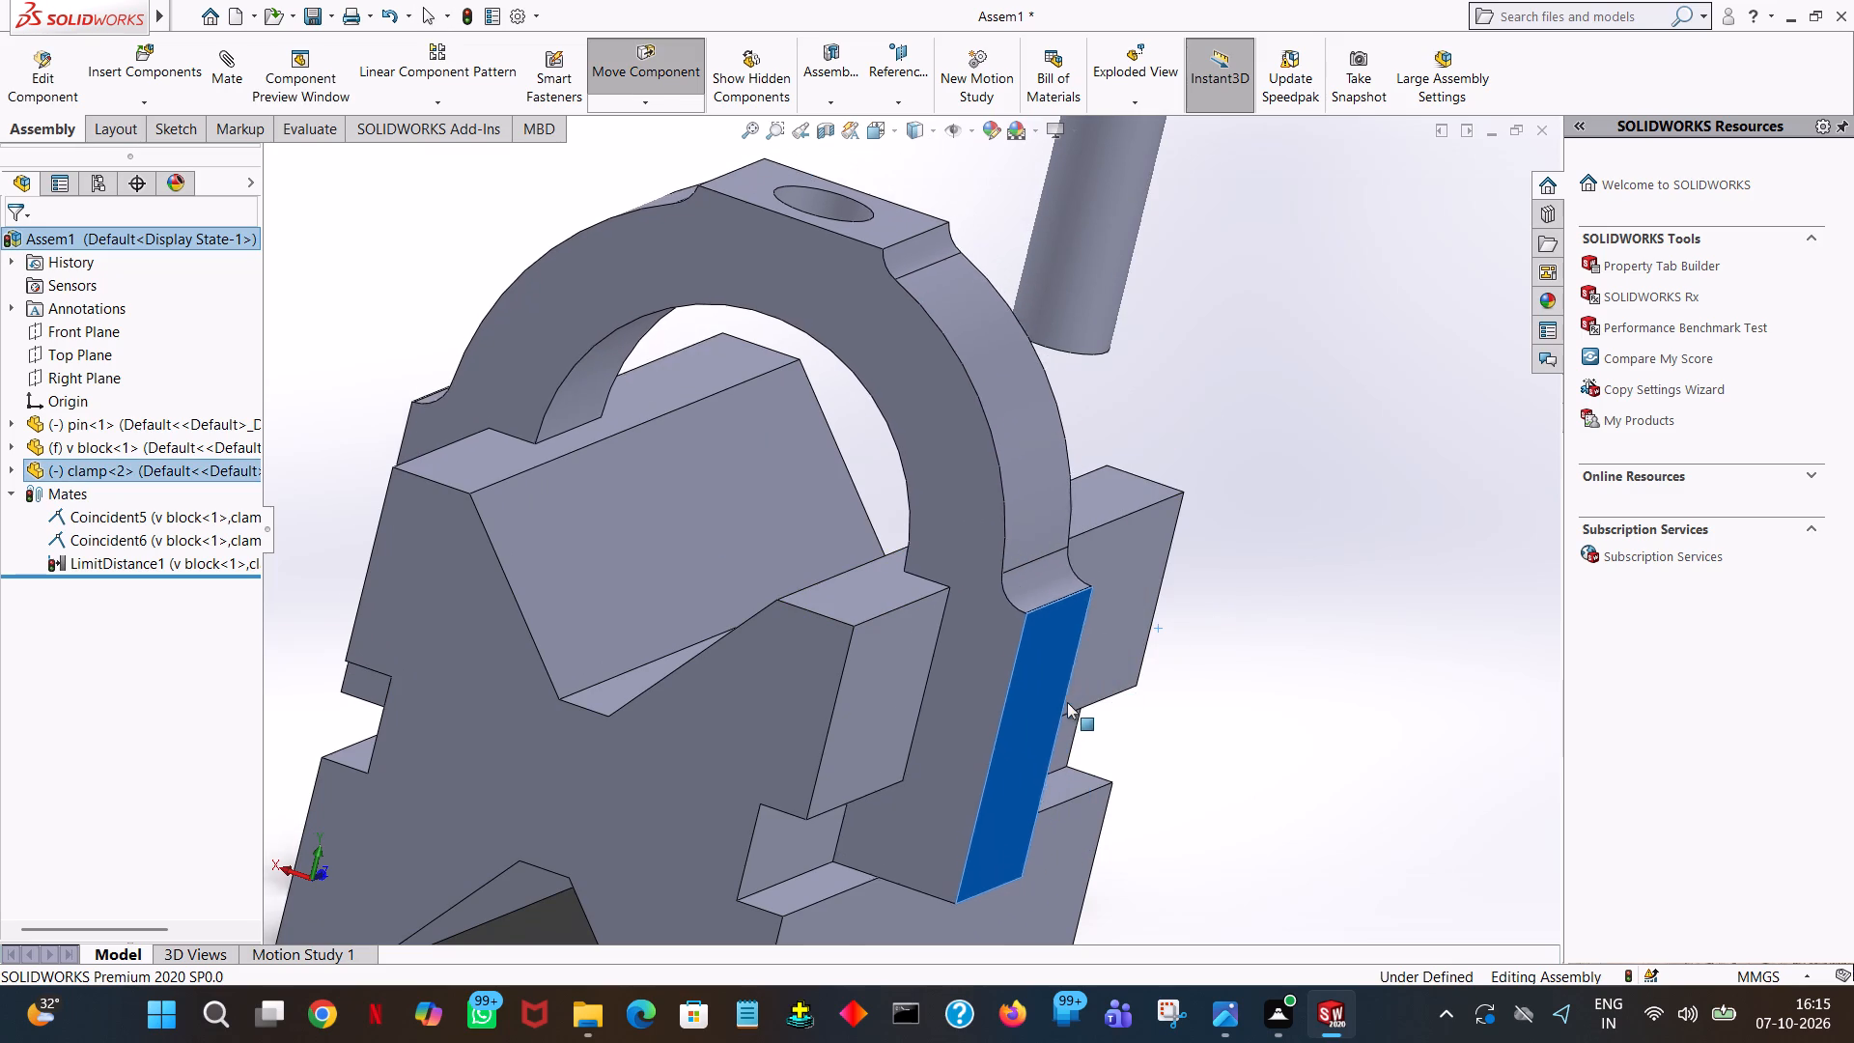
pyautogui.moveTo(1067, 702); pyautogui.dragTo(548, 761)
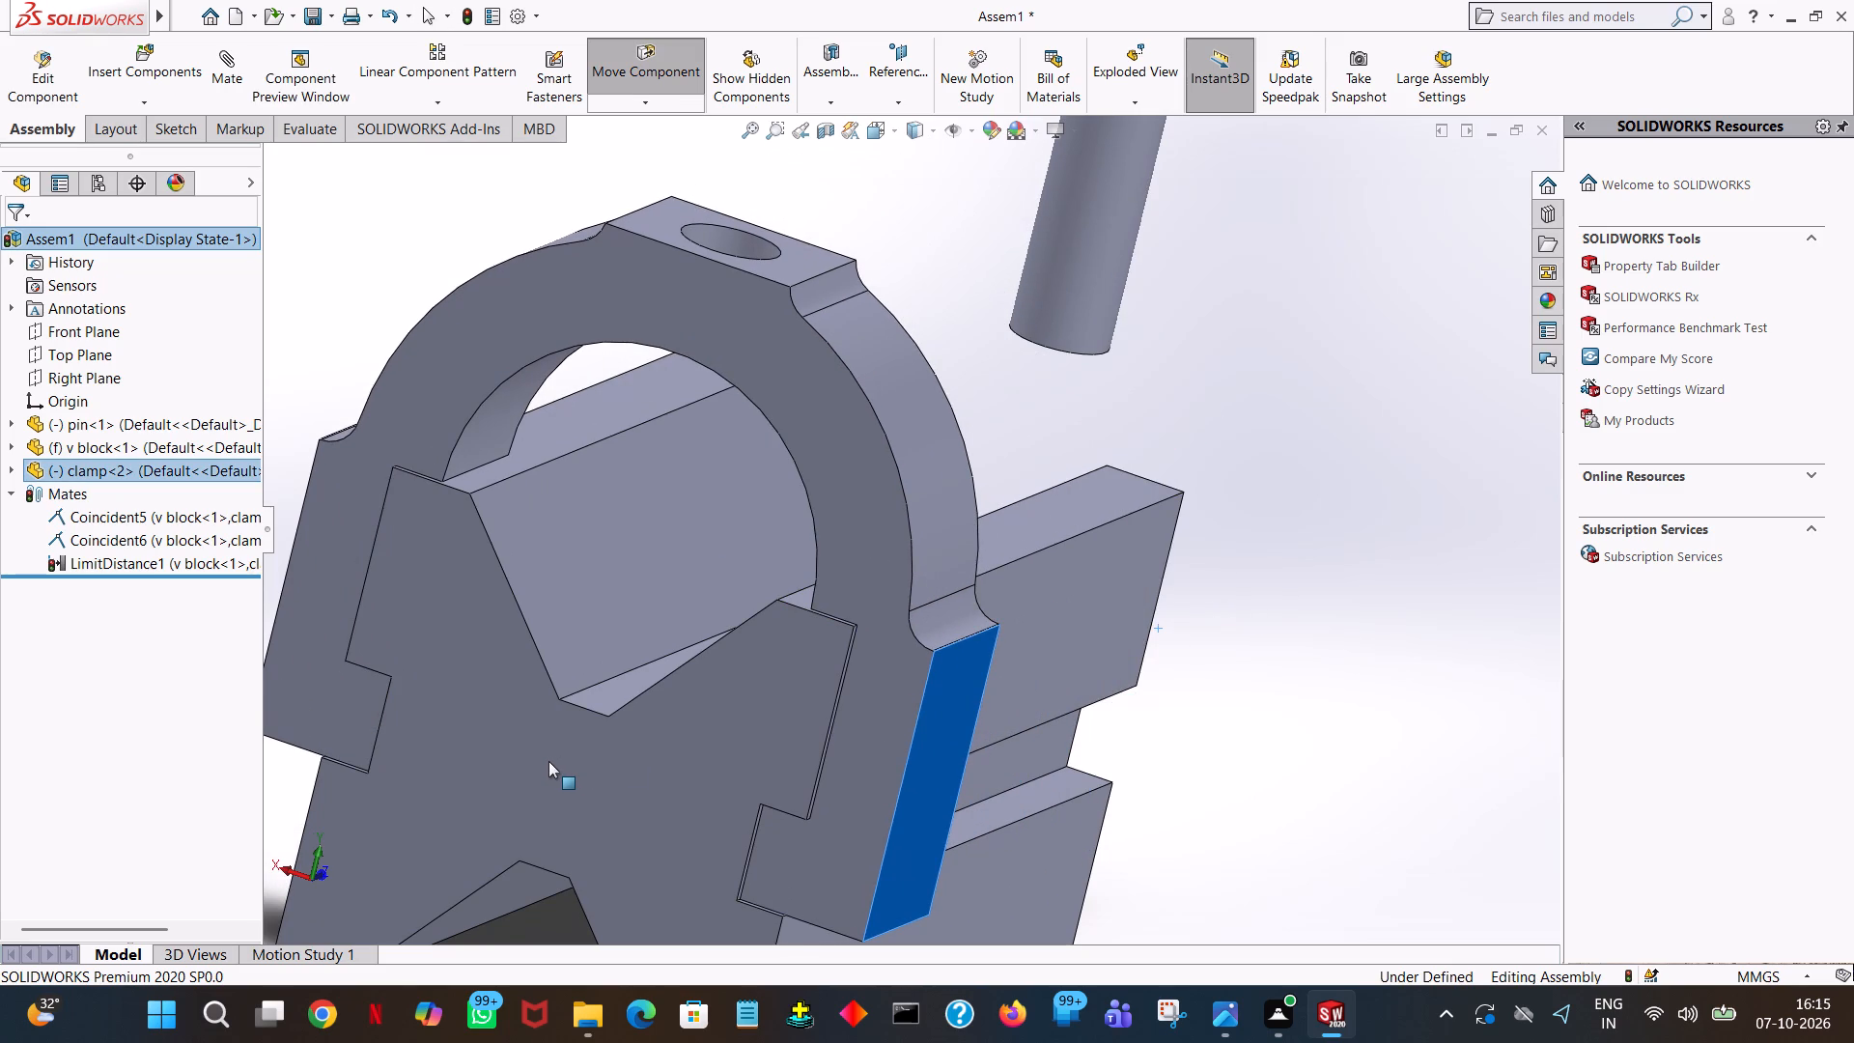
pyautogui.moveTo(548, 761); pyautogui.dragTo(522, 762)
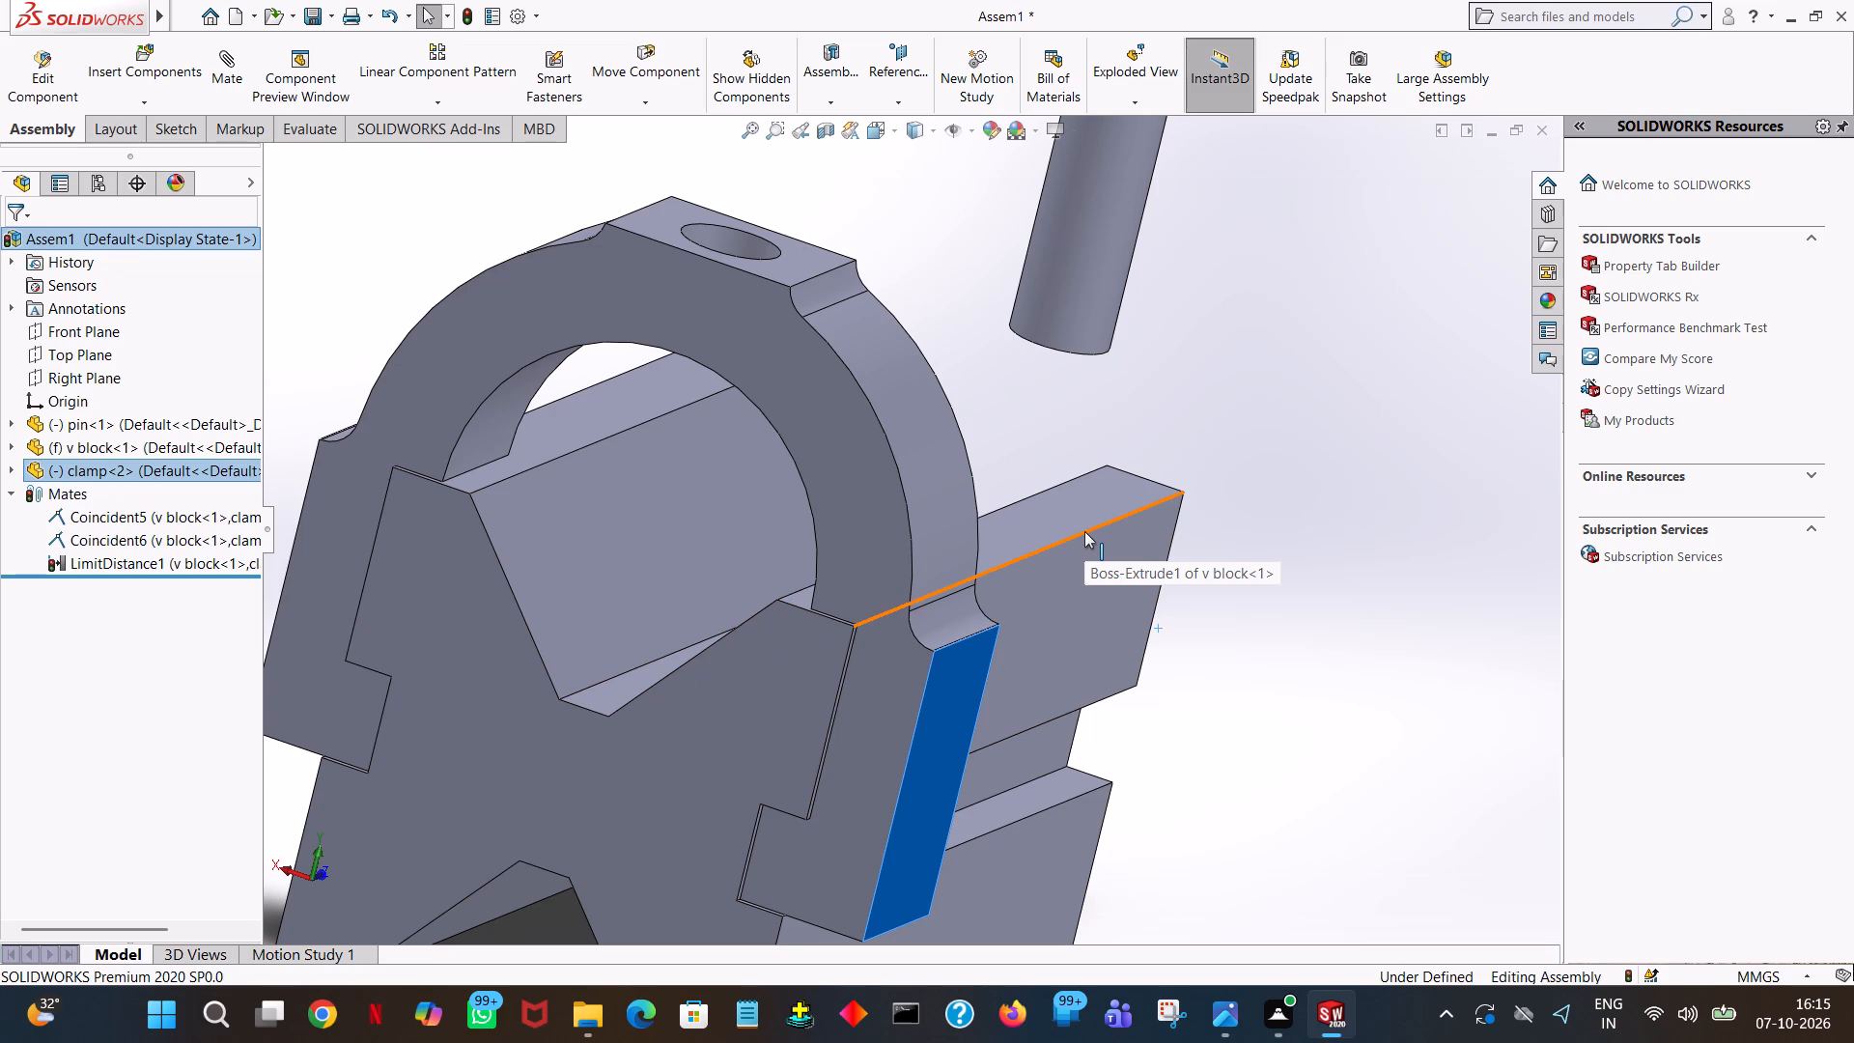
pyautogui.moveTo(871, 513); pyautogui.dragTo(1311, 417)
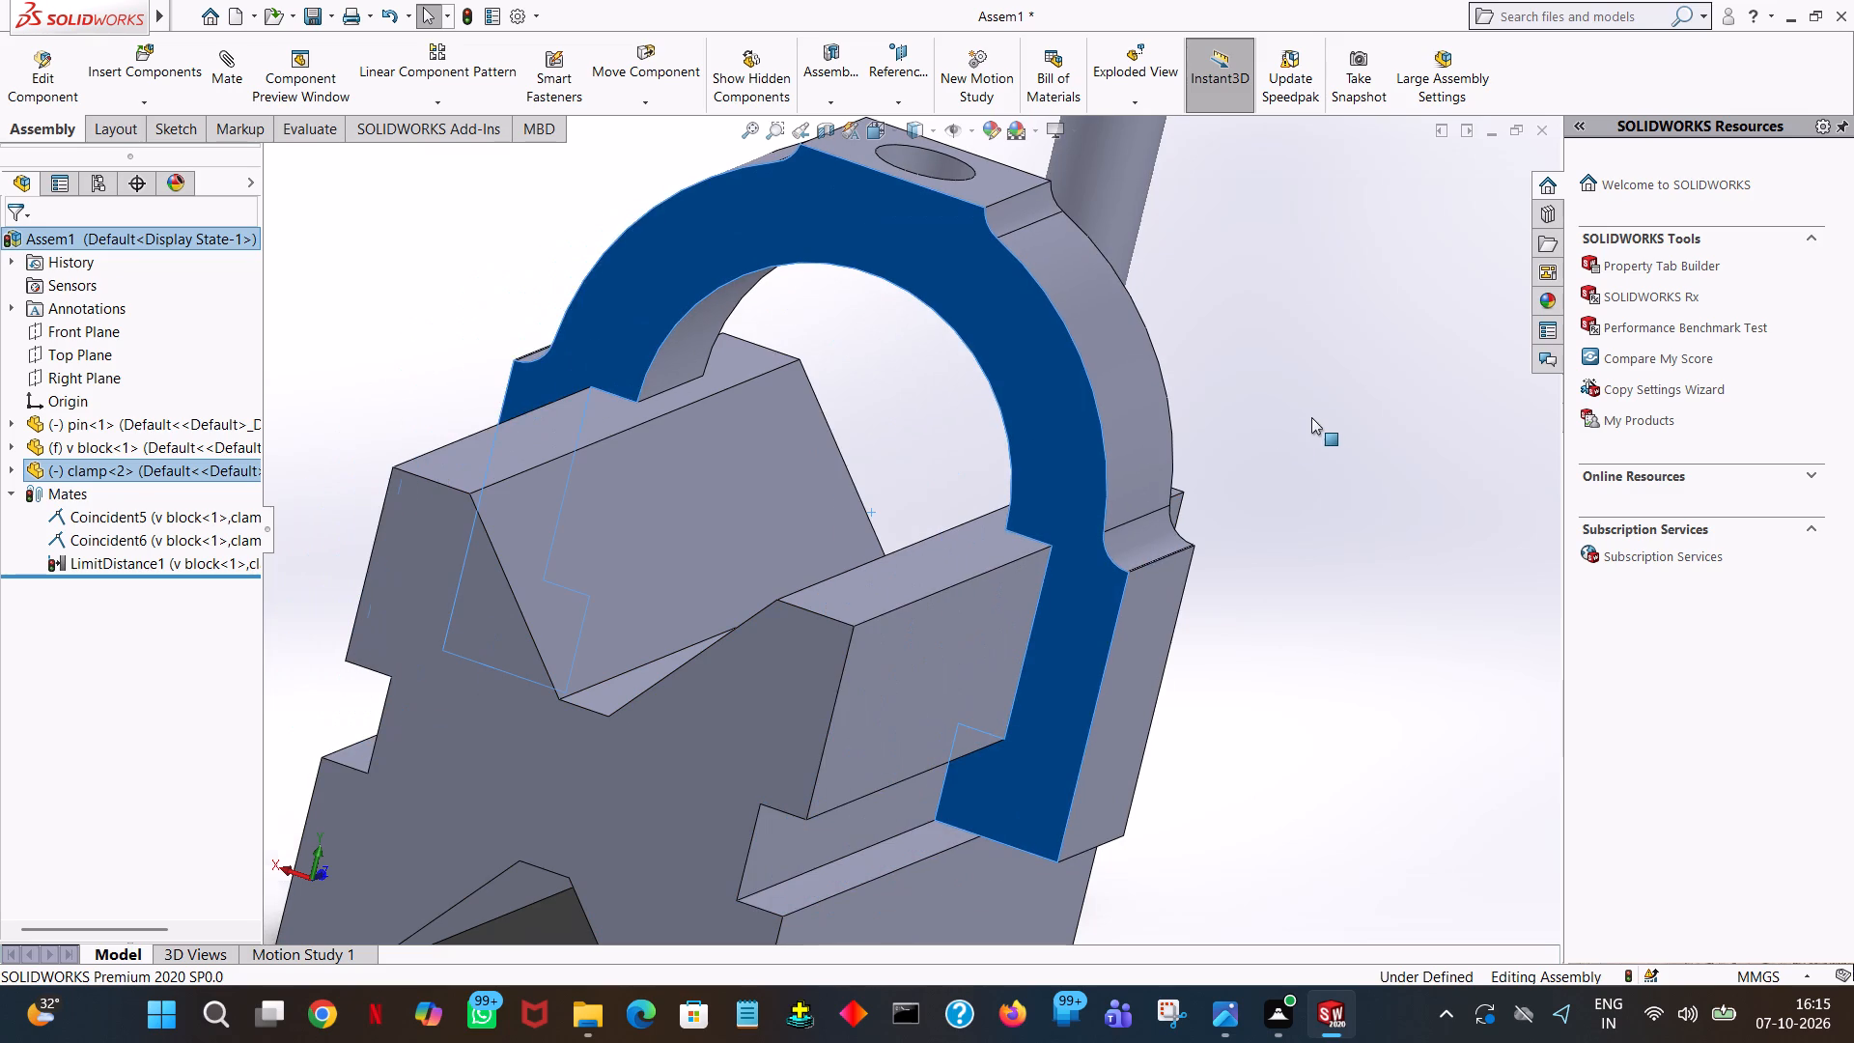
pyautogui.moveTo(1311, 417); pyautogui.dragTo(1338, 409)
pyautogui.rightClick(1092, 580)
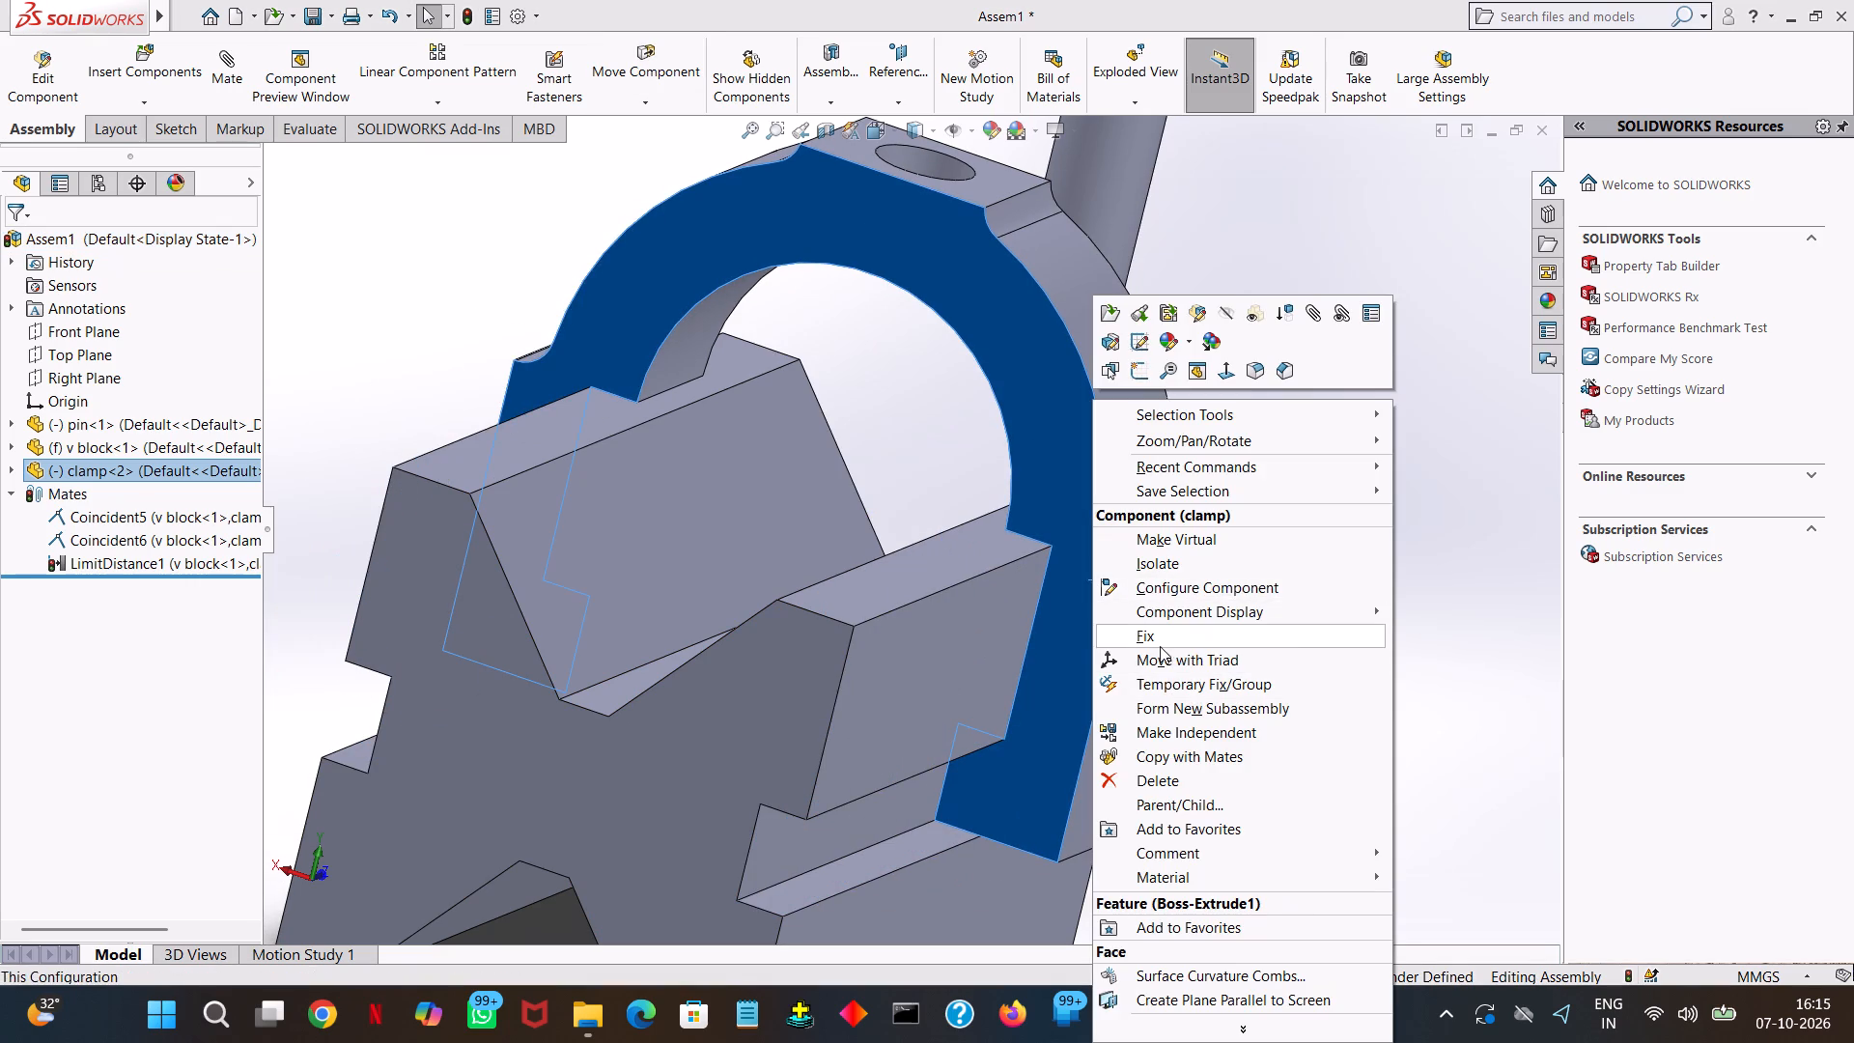
pyautogui.click(1159, 633)
# Float the fixed clamp component again and try sliding it along the V-block.
pyautogui.click(1120, 441)
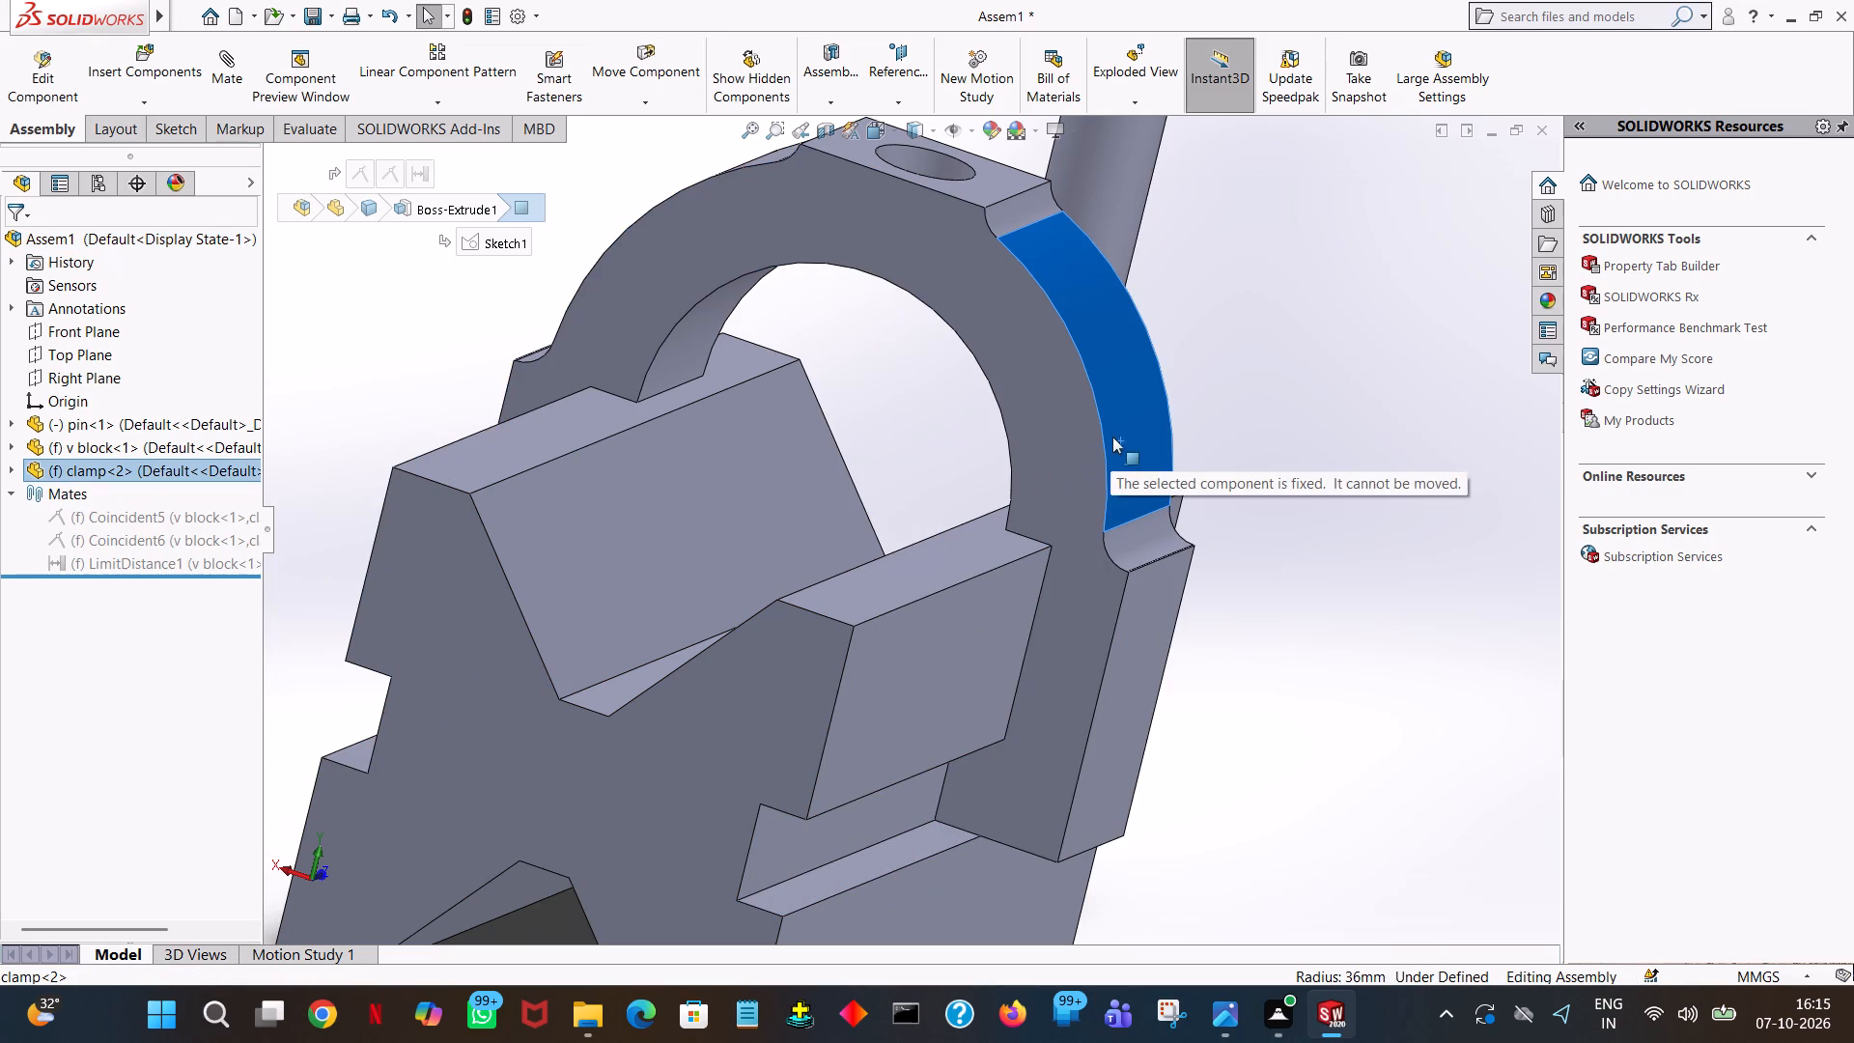
pyautogui.rightClick(1107, 443)
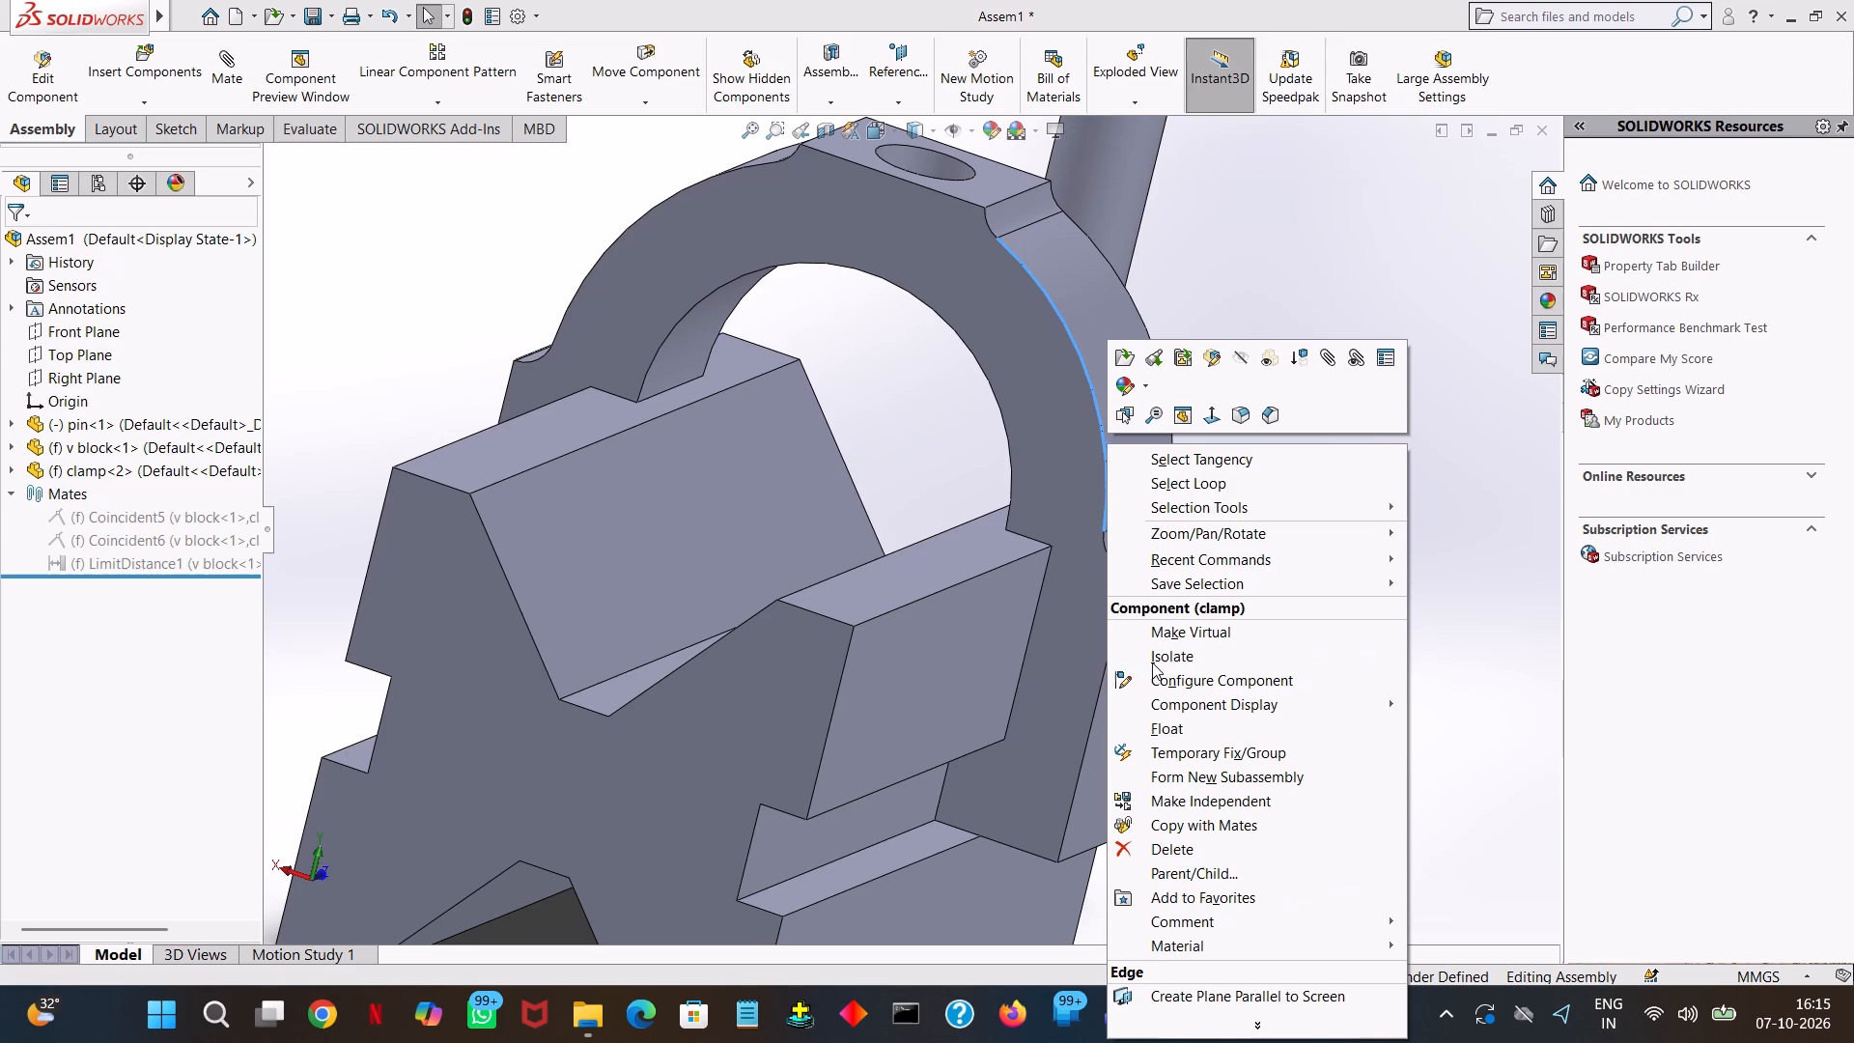
pyautogui.click(1178, 724)
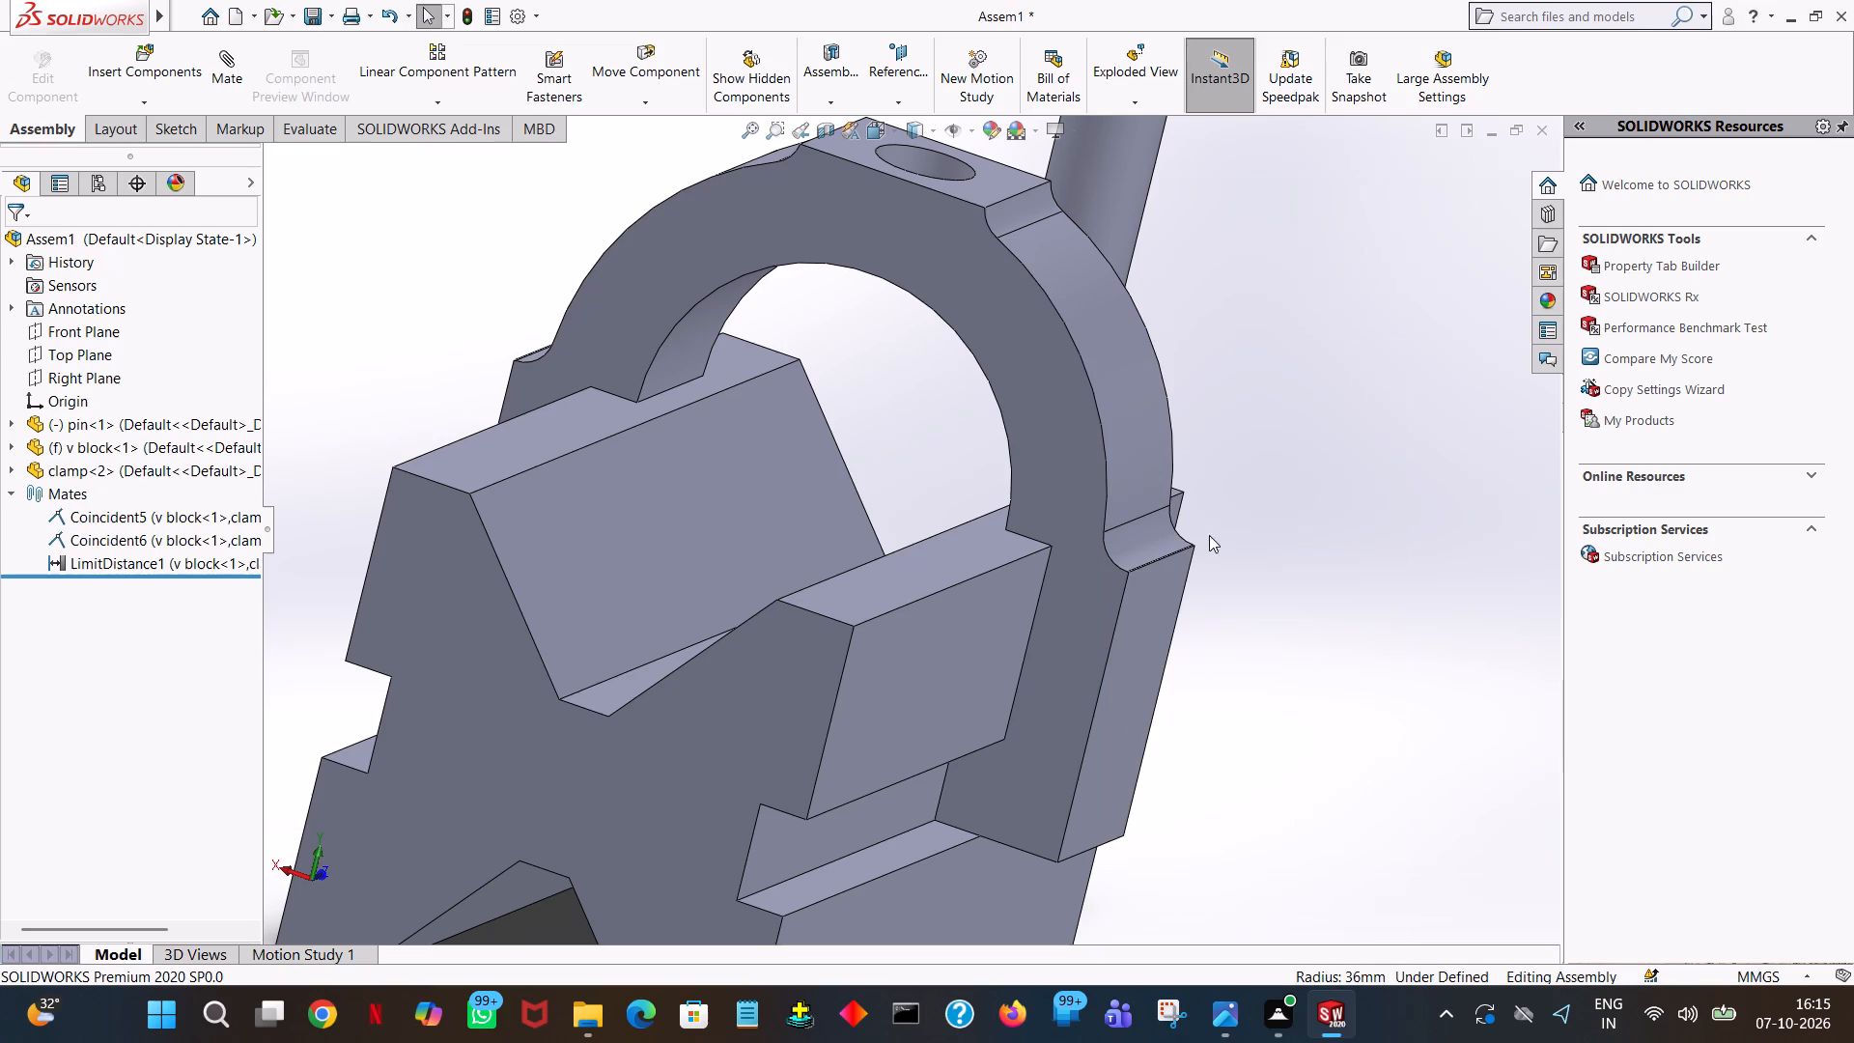
pyautogui.moveTo(1126, 450); pyautogui.dragTo(1226, 381)
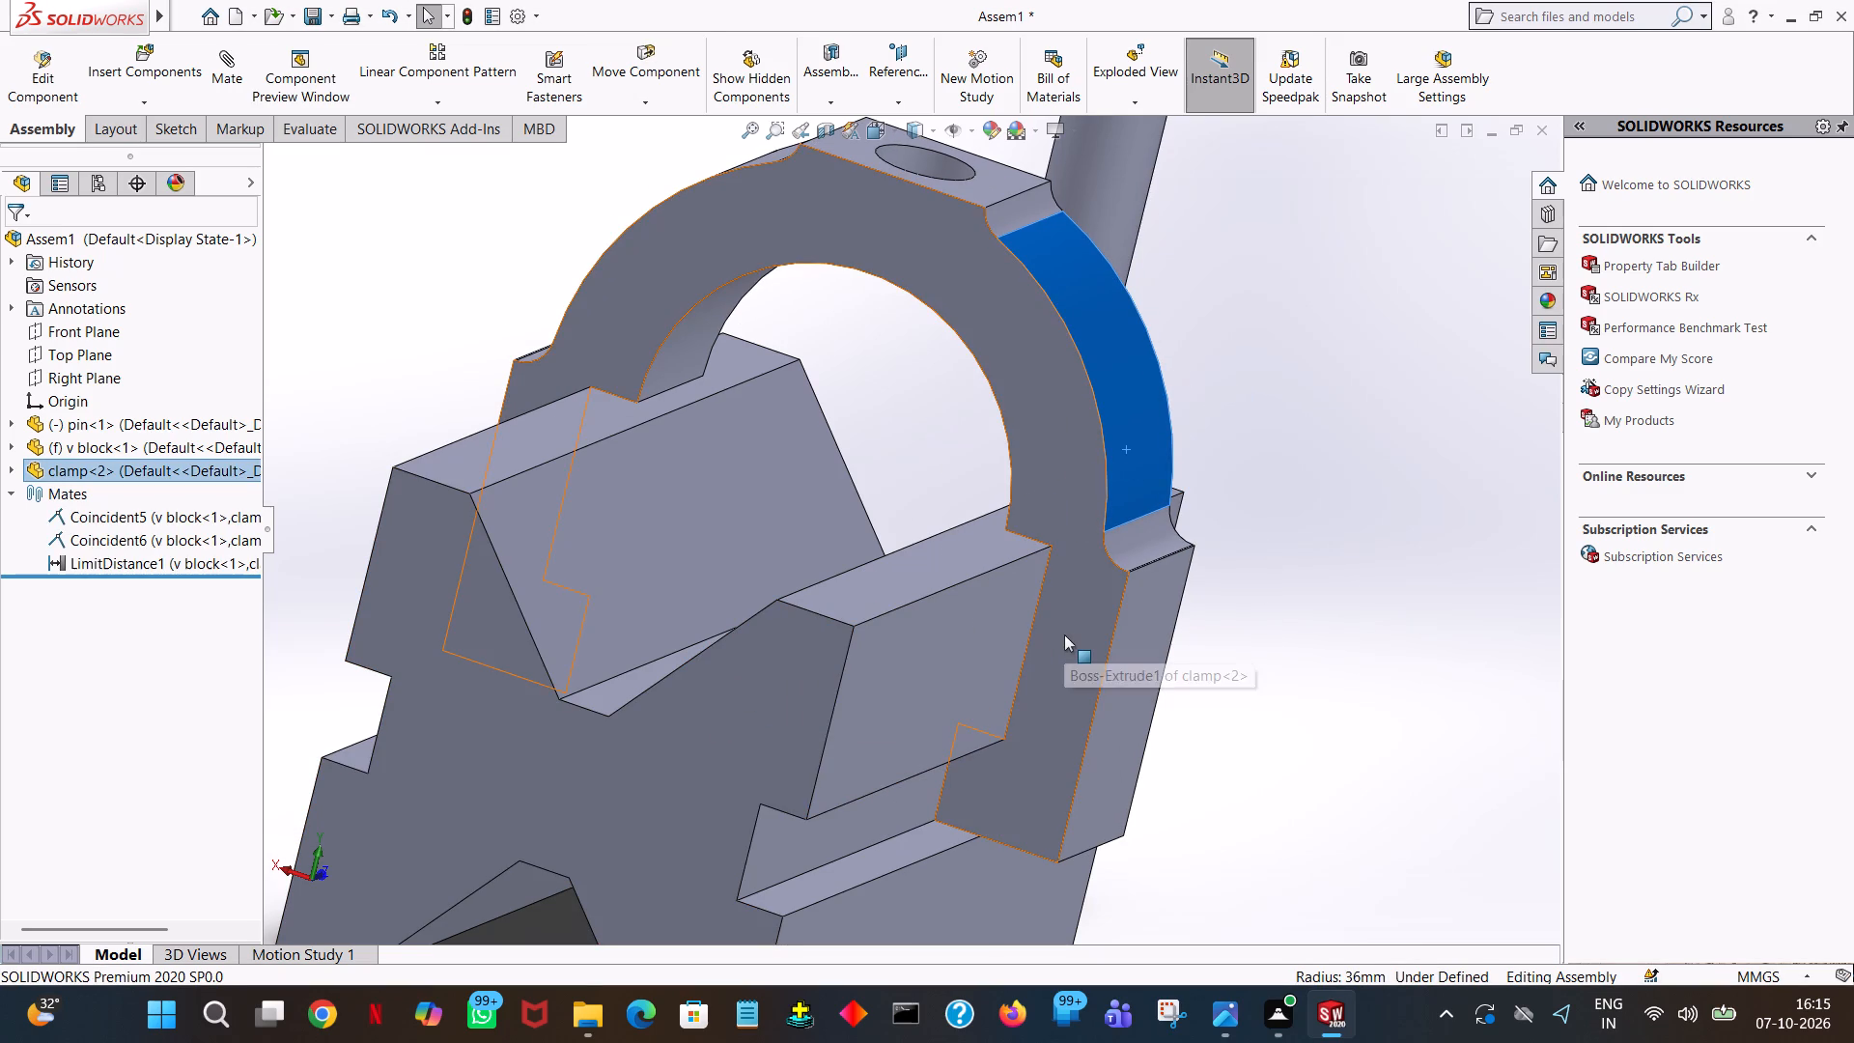
pyautogui.click(1234, 620)
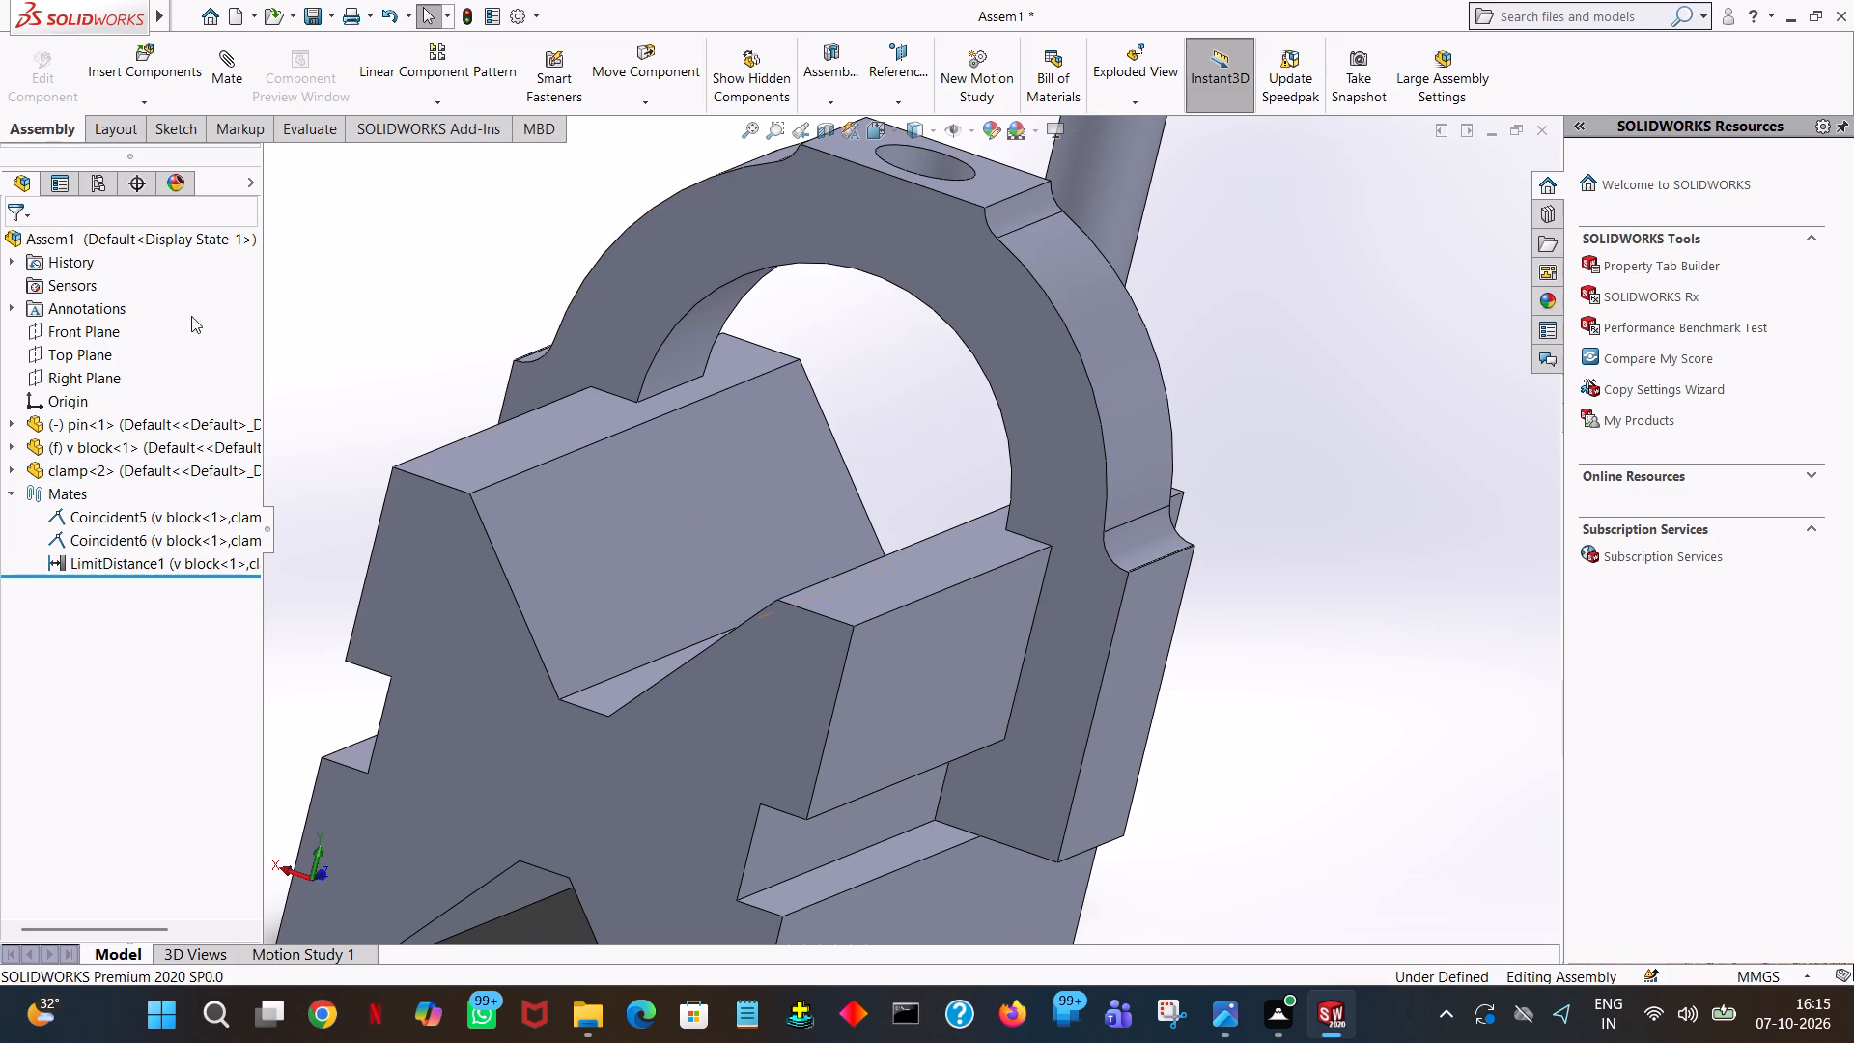
# Add a 60 mm Distance mate between the V-block's front end face and the clamp's front face, and finish mating.
pyautogui.click(224, 86)
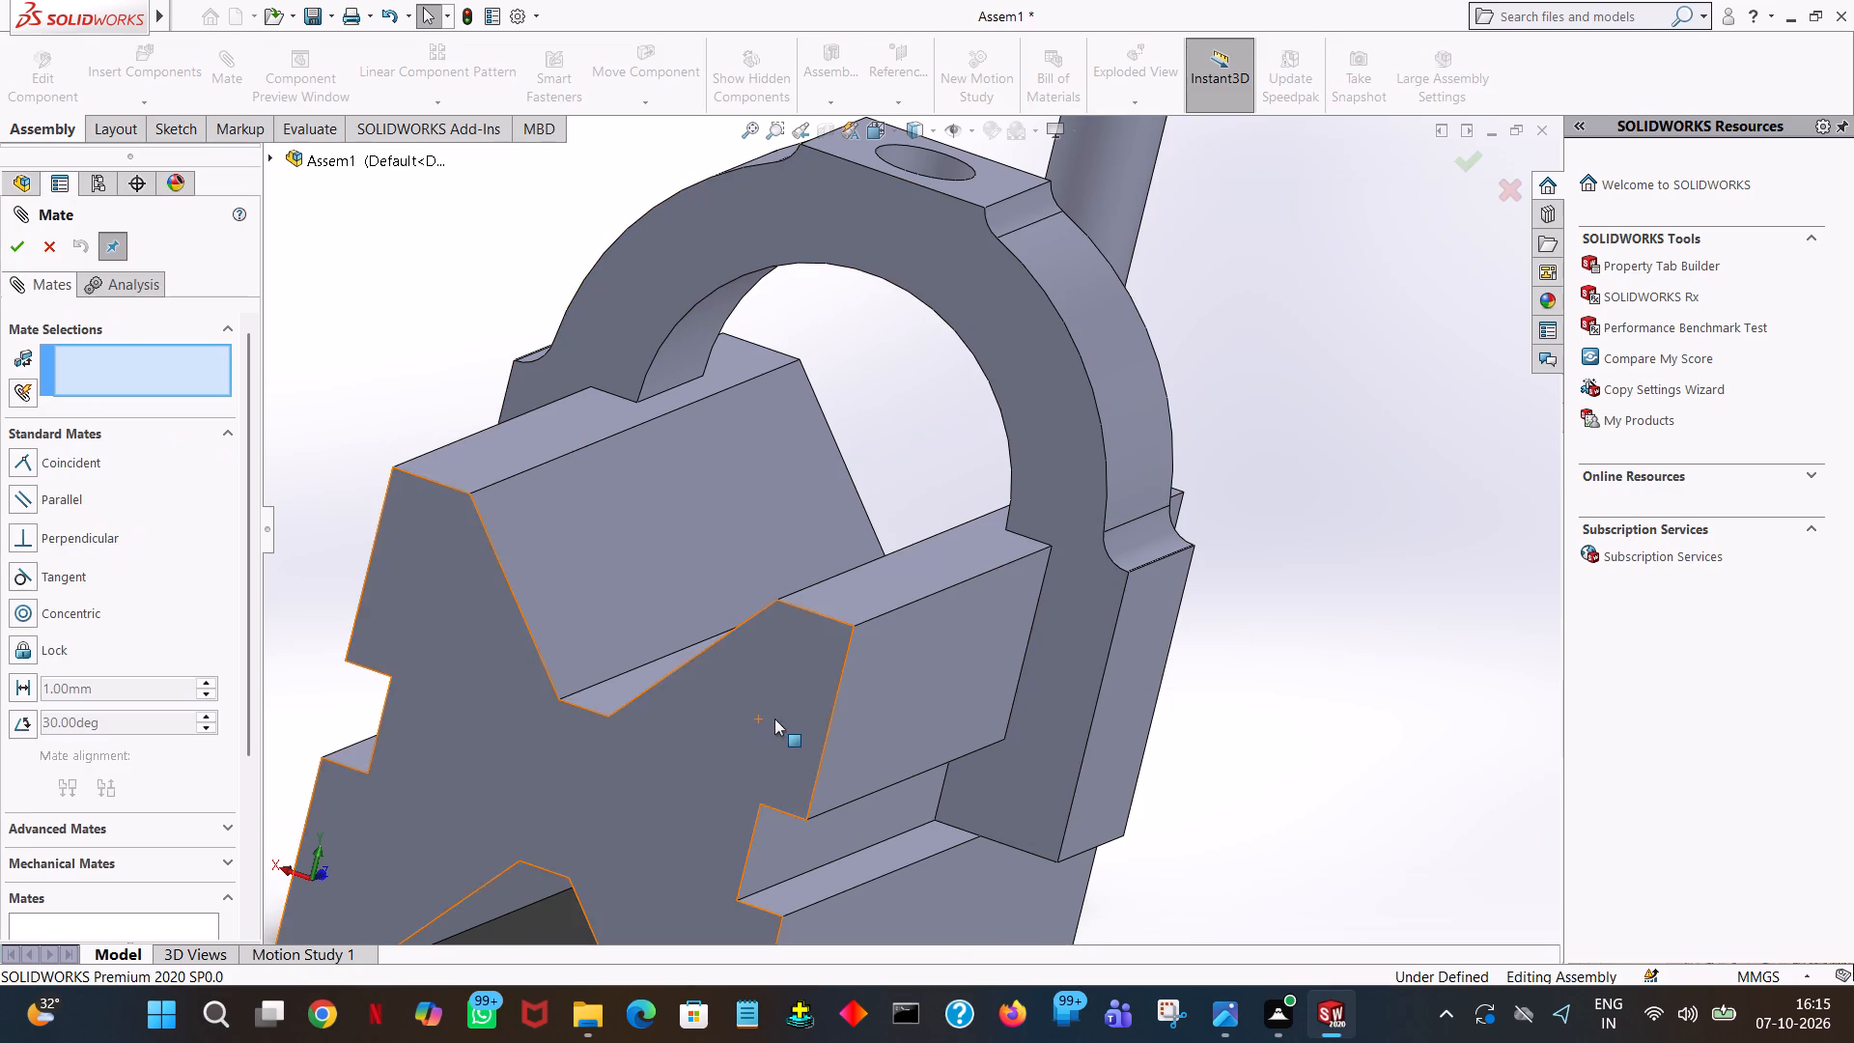
pyautogui.click(774, 718)
pyautogui.click(1101, 615)
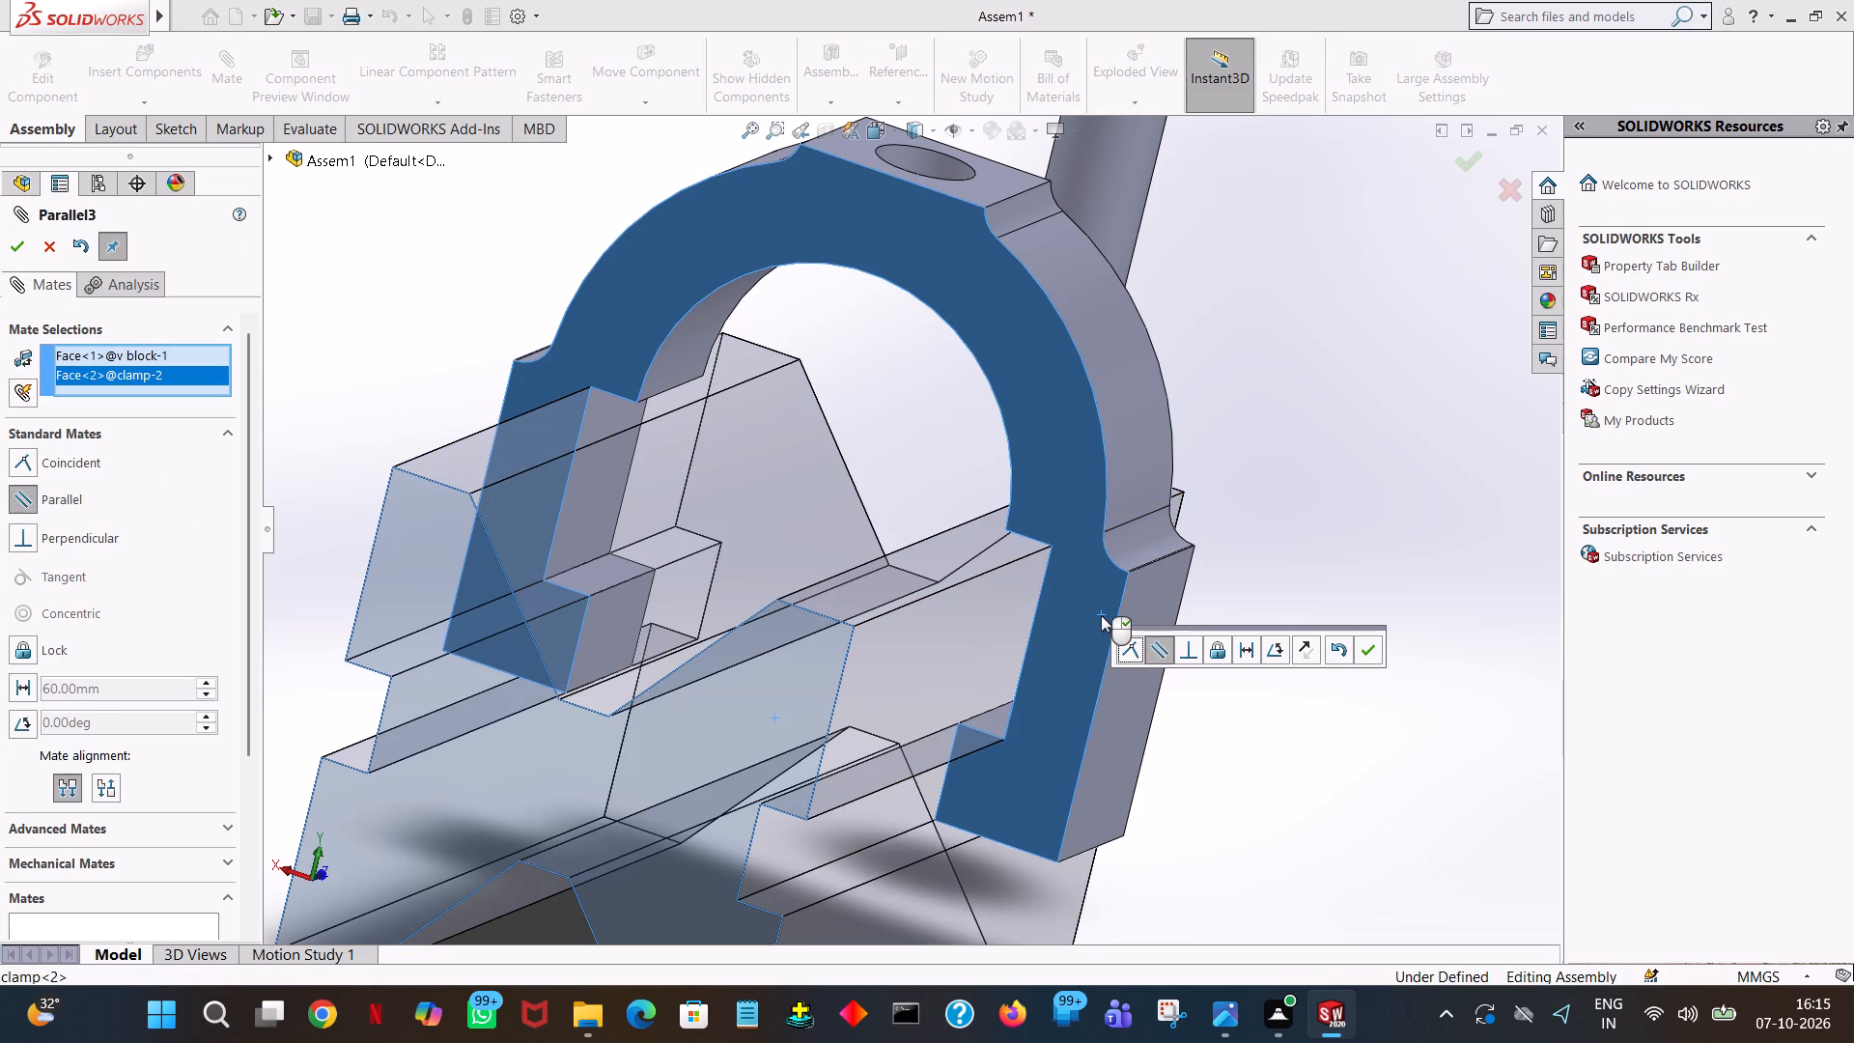
pyautogui.click(1243, 654)
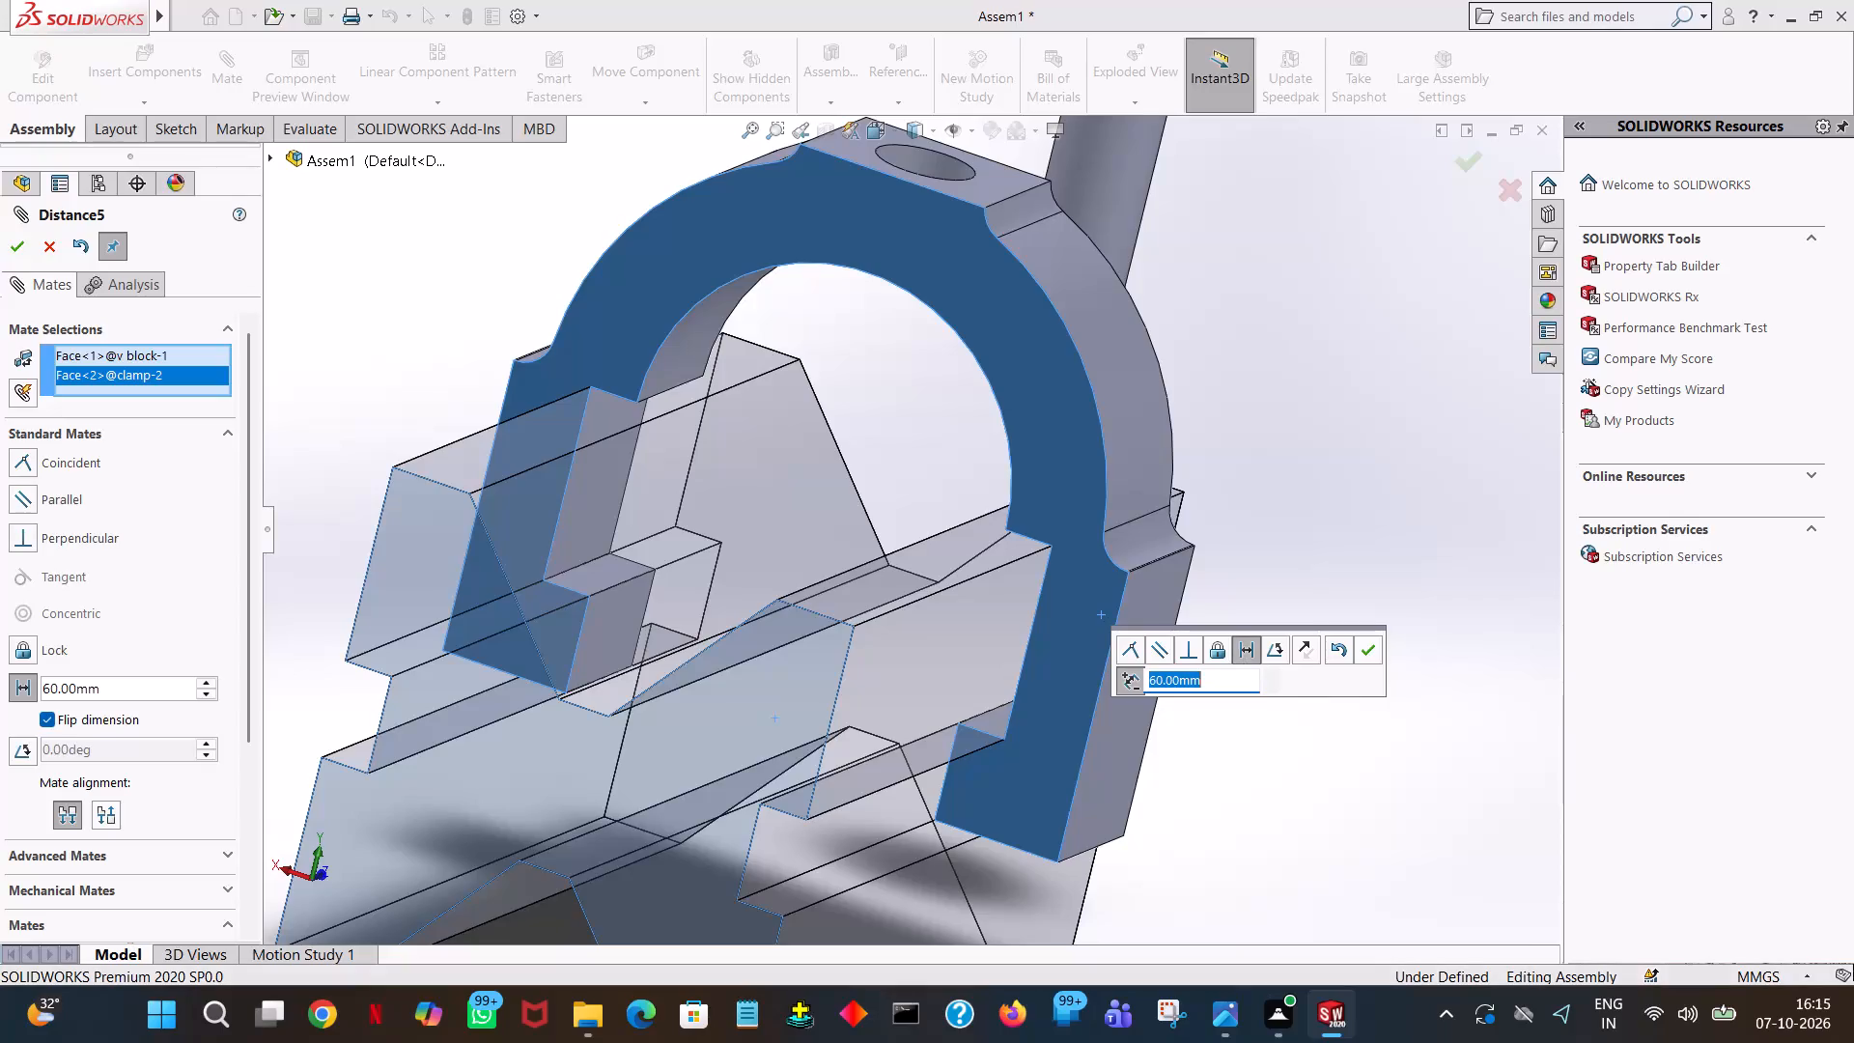
pyautogui.click(1371, 662)
pyautogui.click(1370, 662)
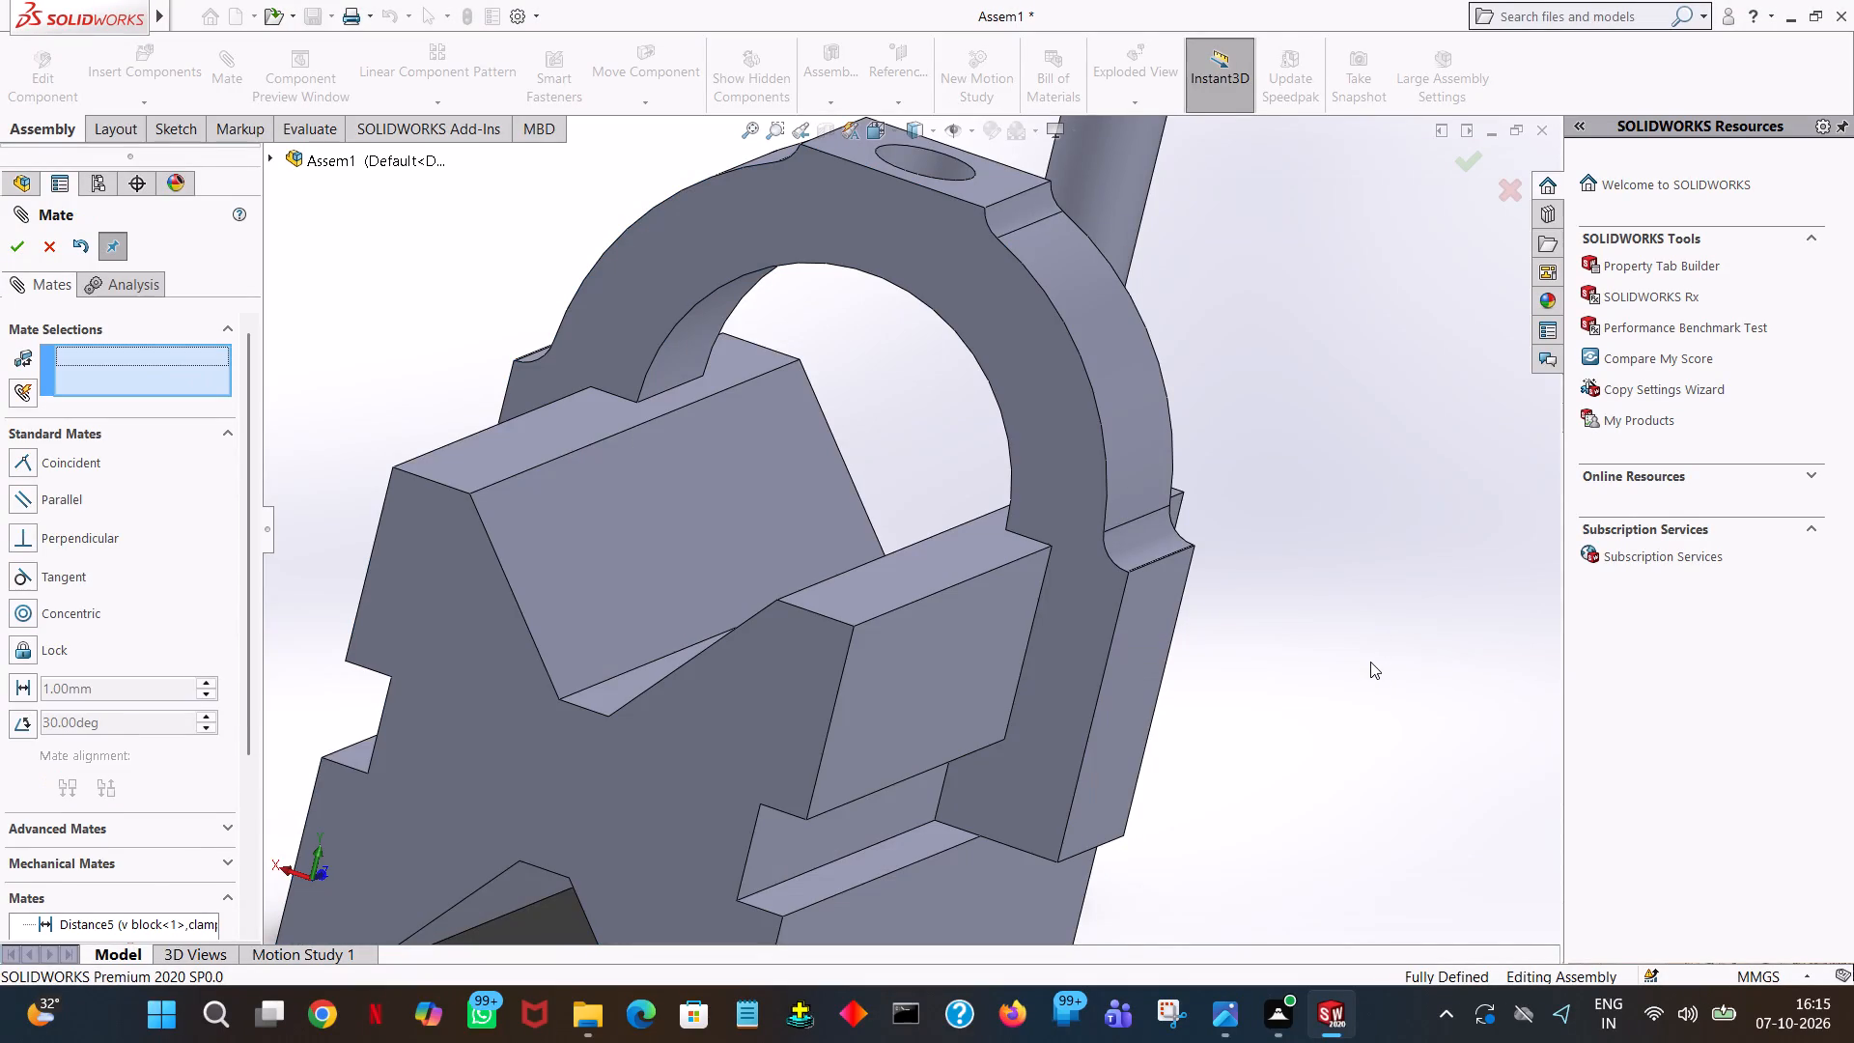
pyautogui.moveTo(1100, 629); pyautogui.dragTo(1126, 606)
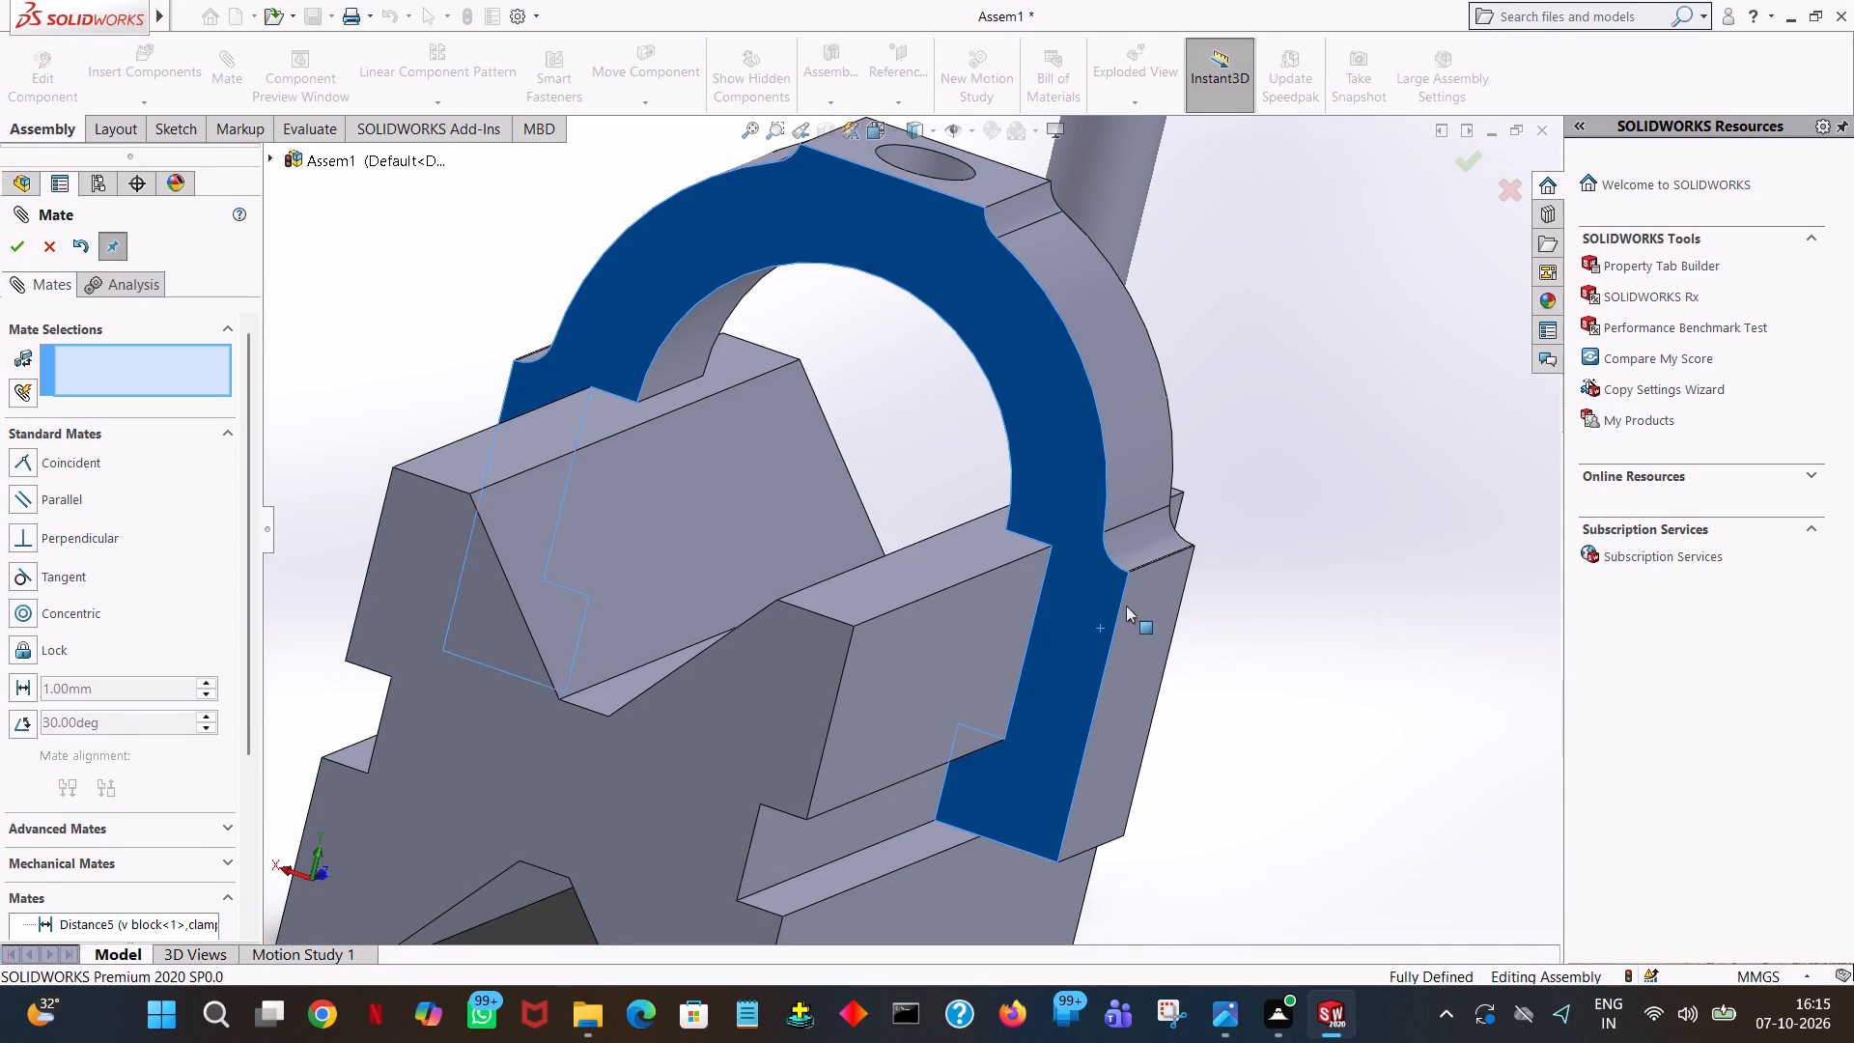
pyautogui.moveTo(1126, 606); pyautogui.dragTo(1203, 555)
pyautogui.click(11, 251)
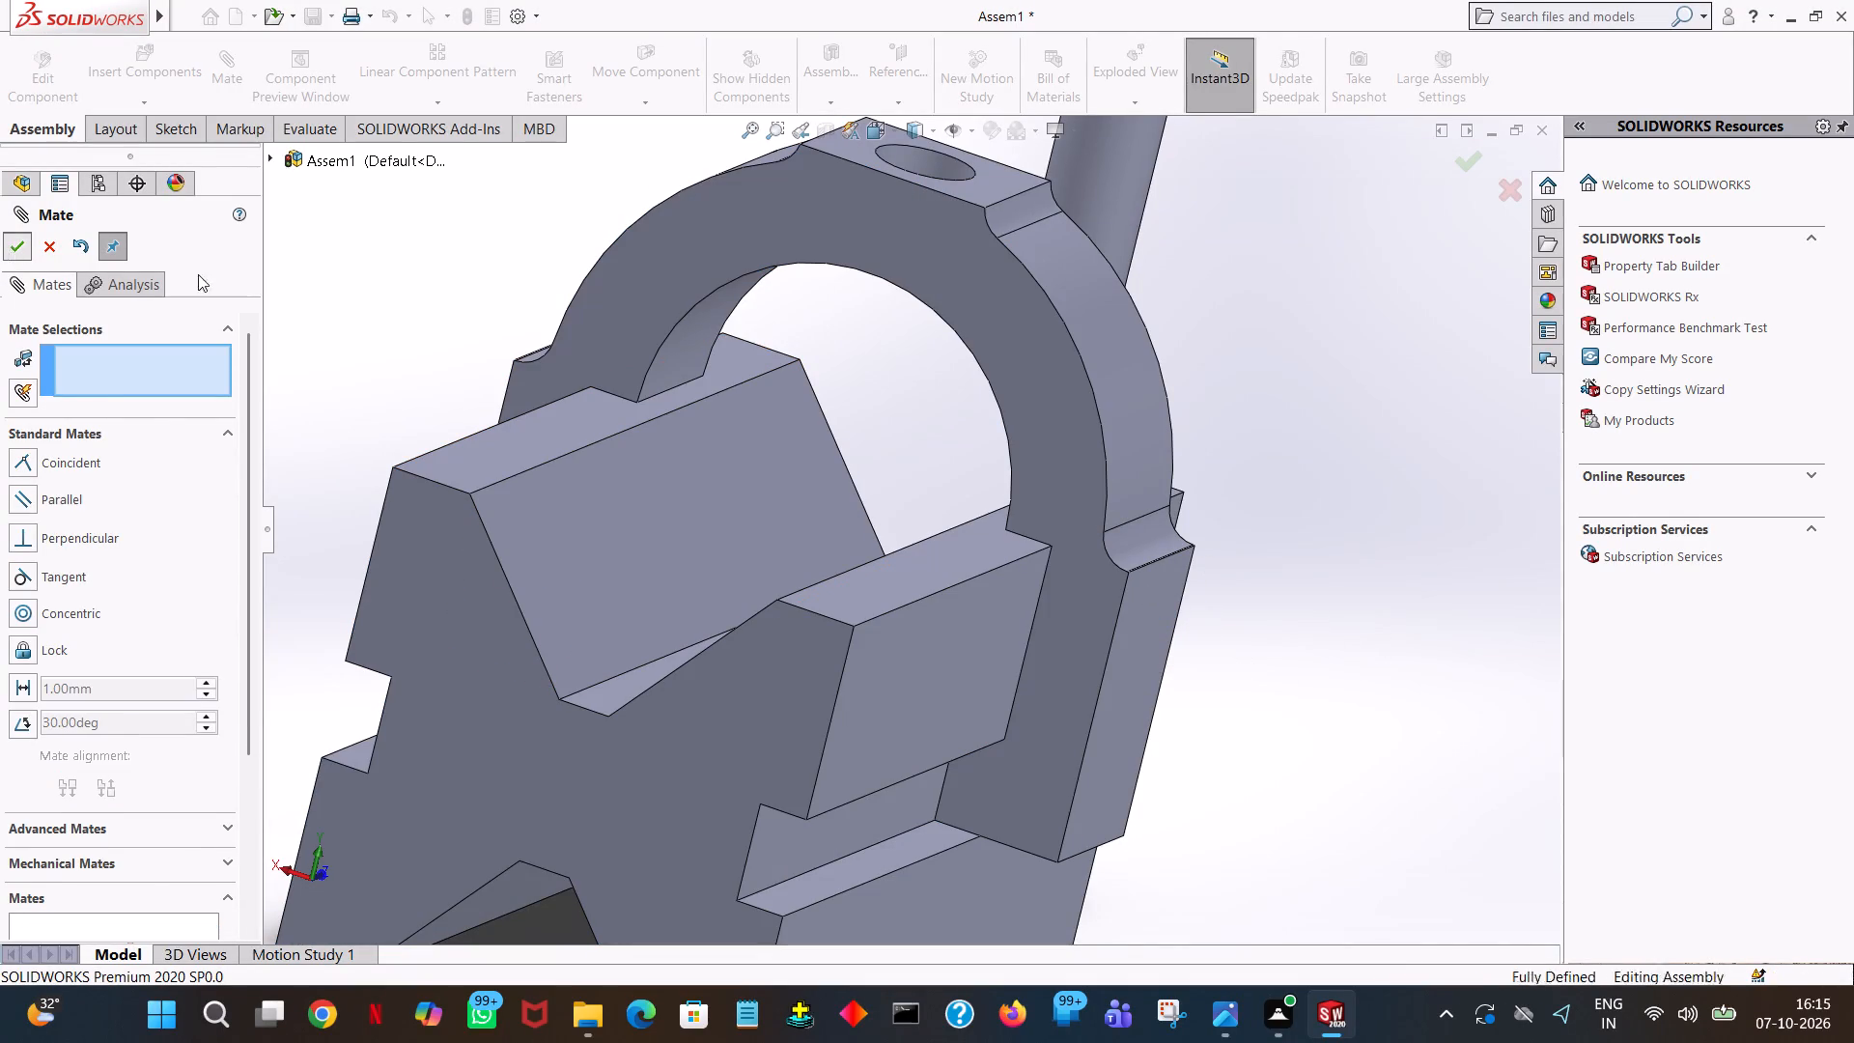
# Try sliding the clamp along the V-block to check that it is held in place.
pyautogui.moveTo(1453, 395); pyautogui.dragTo(1337, 454, button='middle')
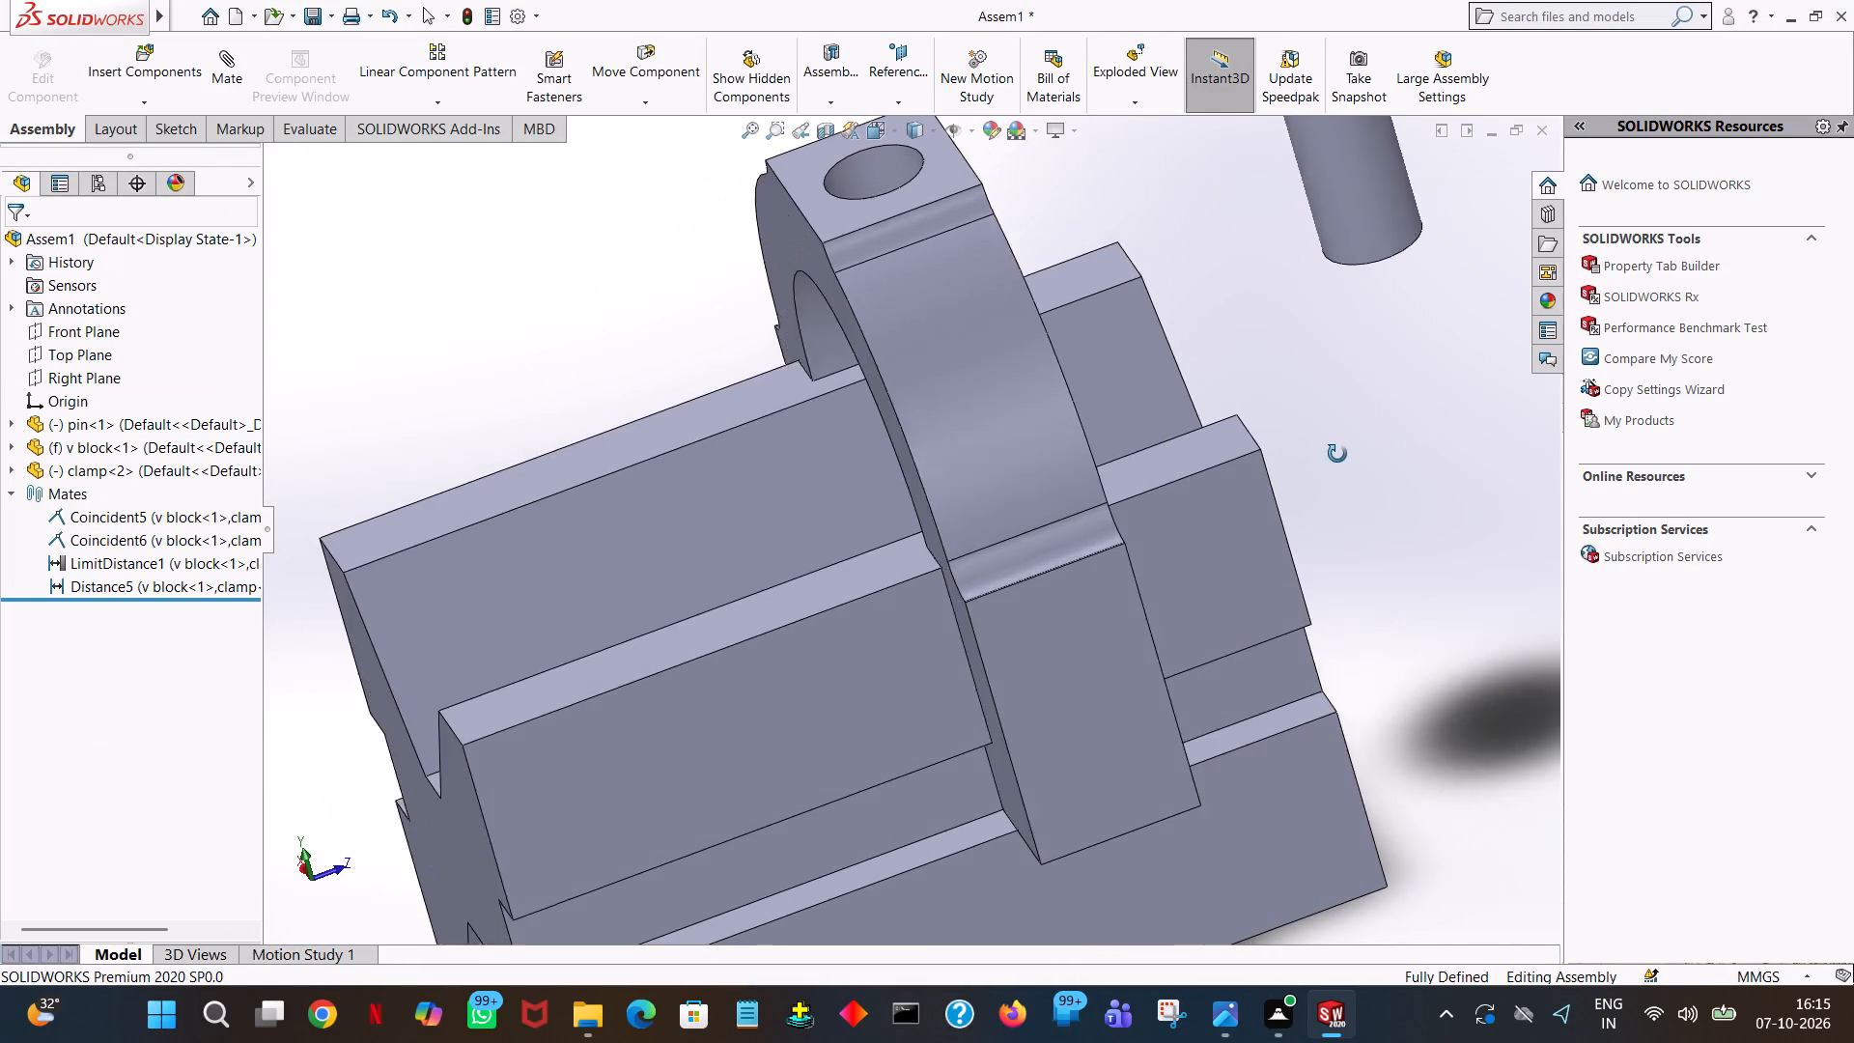
pyautogui.moveTo(1337, 454); pyautogui.dragTo(1349, 462, button='middle')
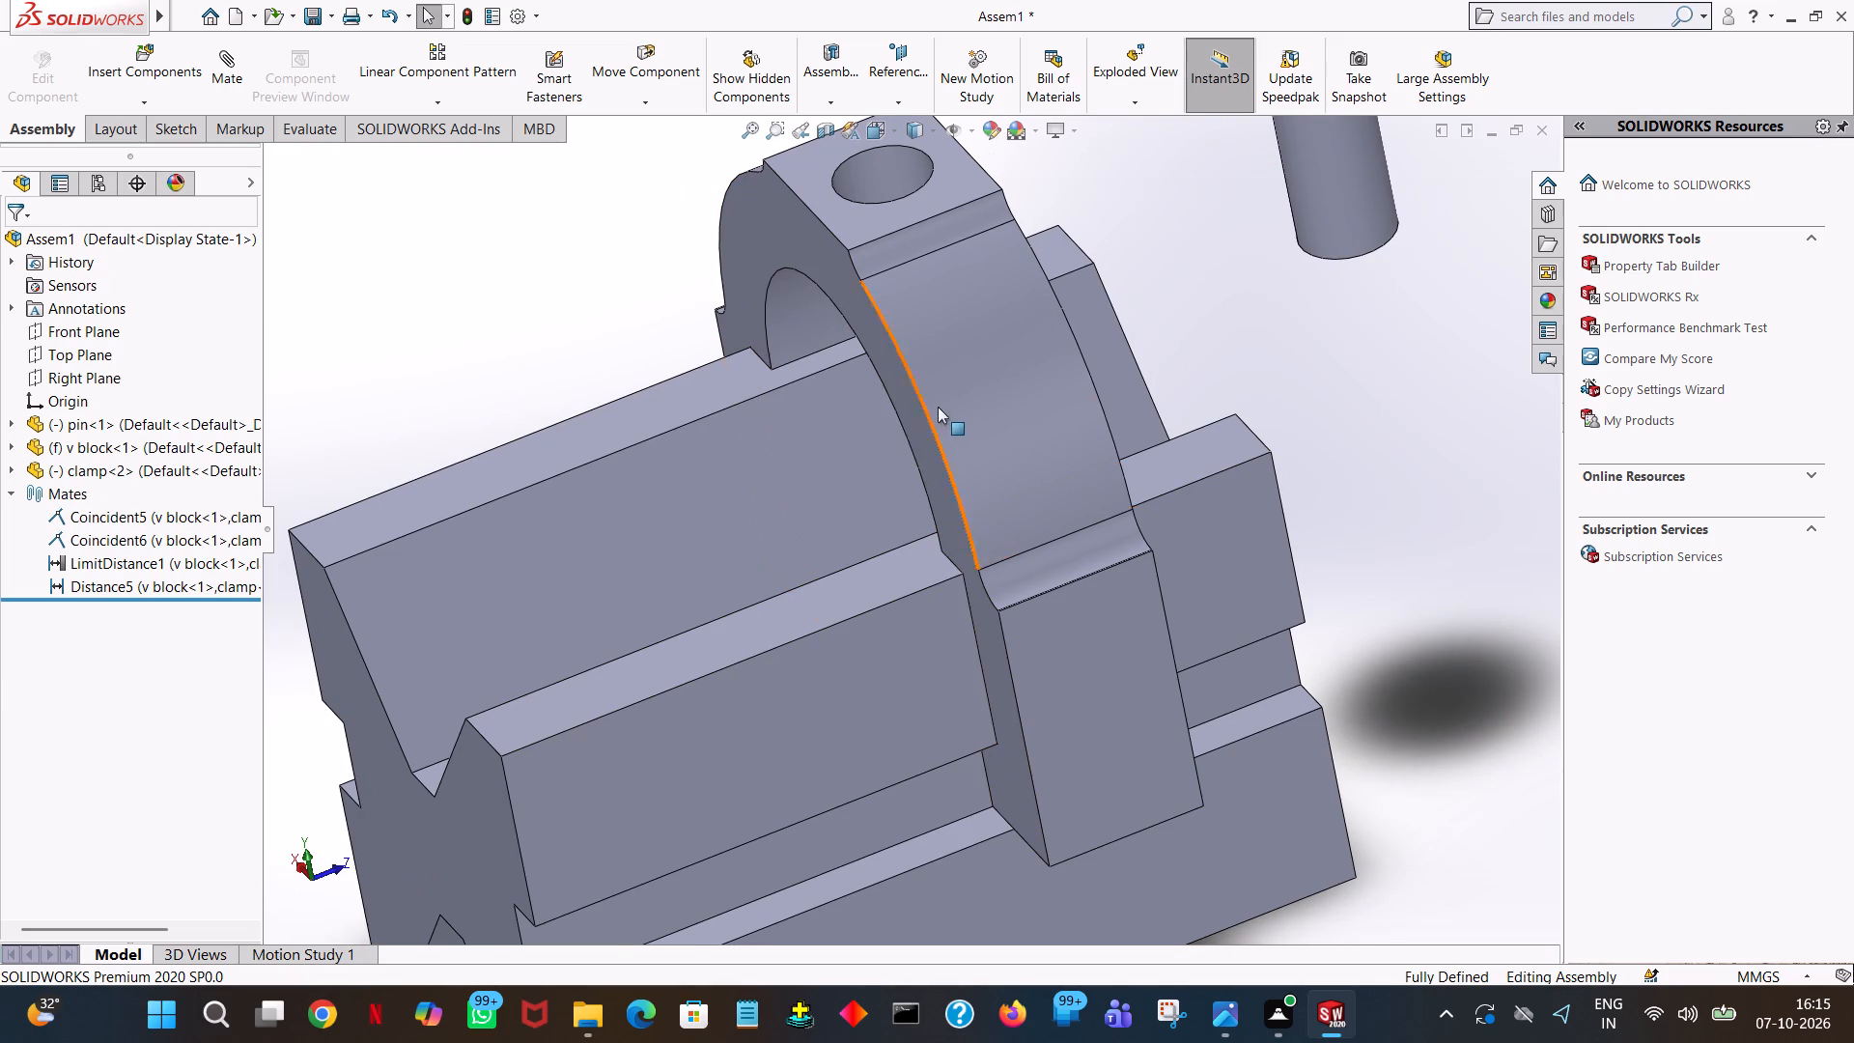
pyautogui.moveTo(954, 399); pyautogui.dragTo(1395, 475)
pyautogui.click(1425, 413)
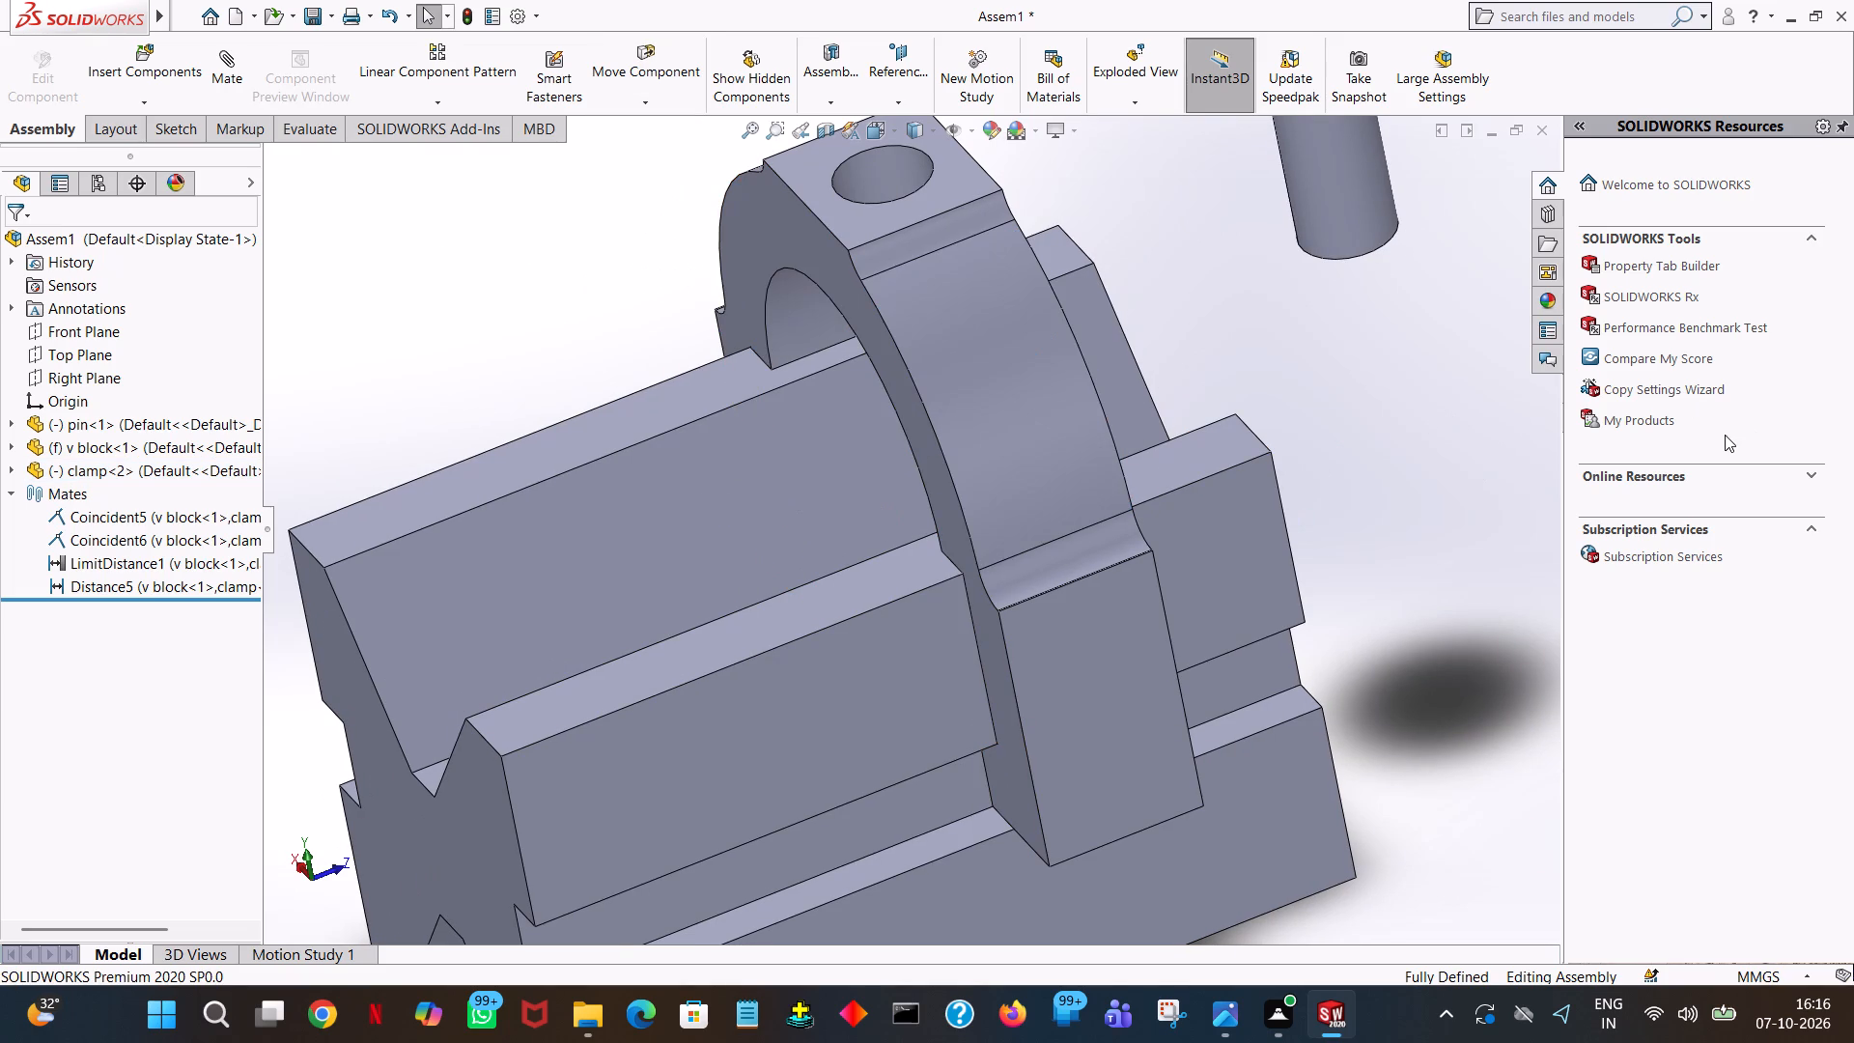
# Add a Concentric mate between the pin's cylindrical shank and the hole in the top of the clamp.
pyautogui.keyDown('ctrl'); pyautogui.scroll(-2, 1758, 415); pyautogui.keyUp('ctrl')
pyautogui.click(741, 129)
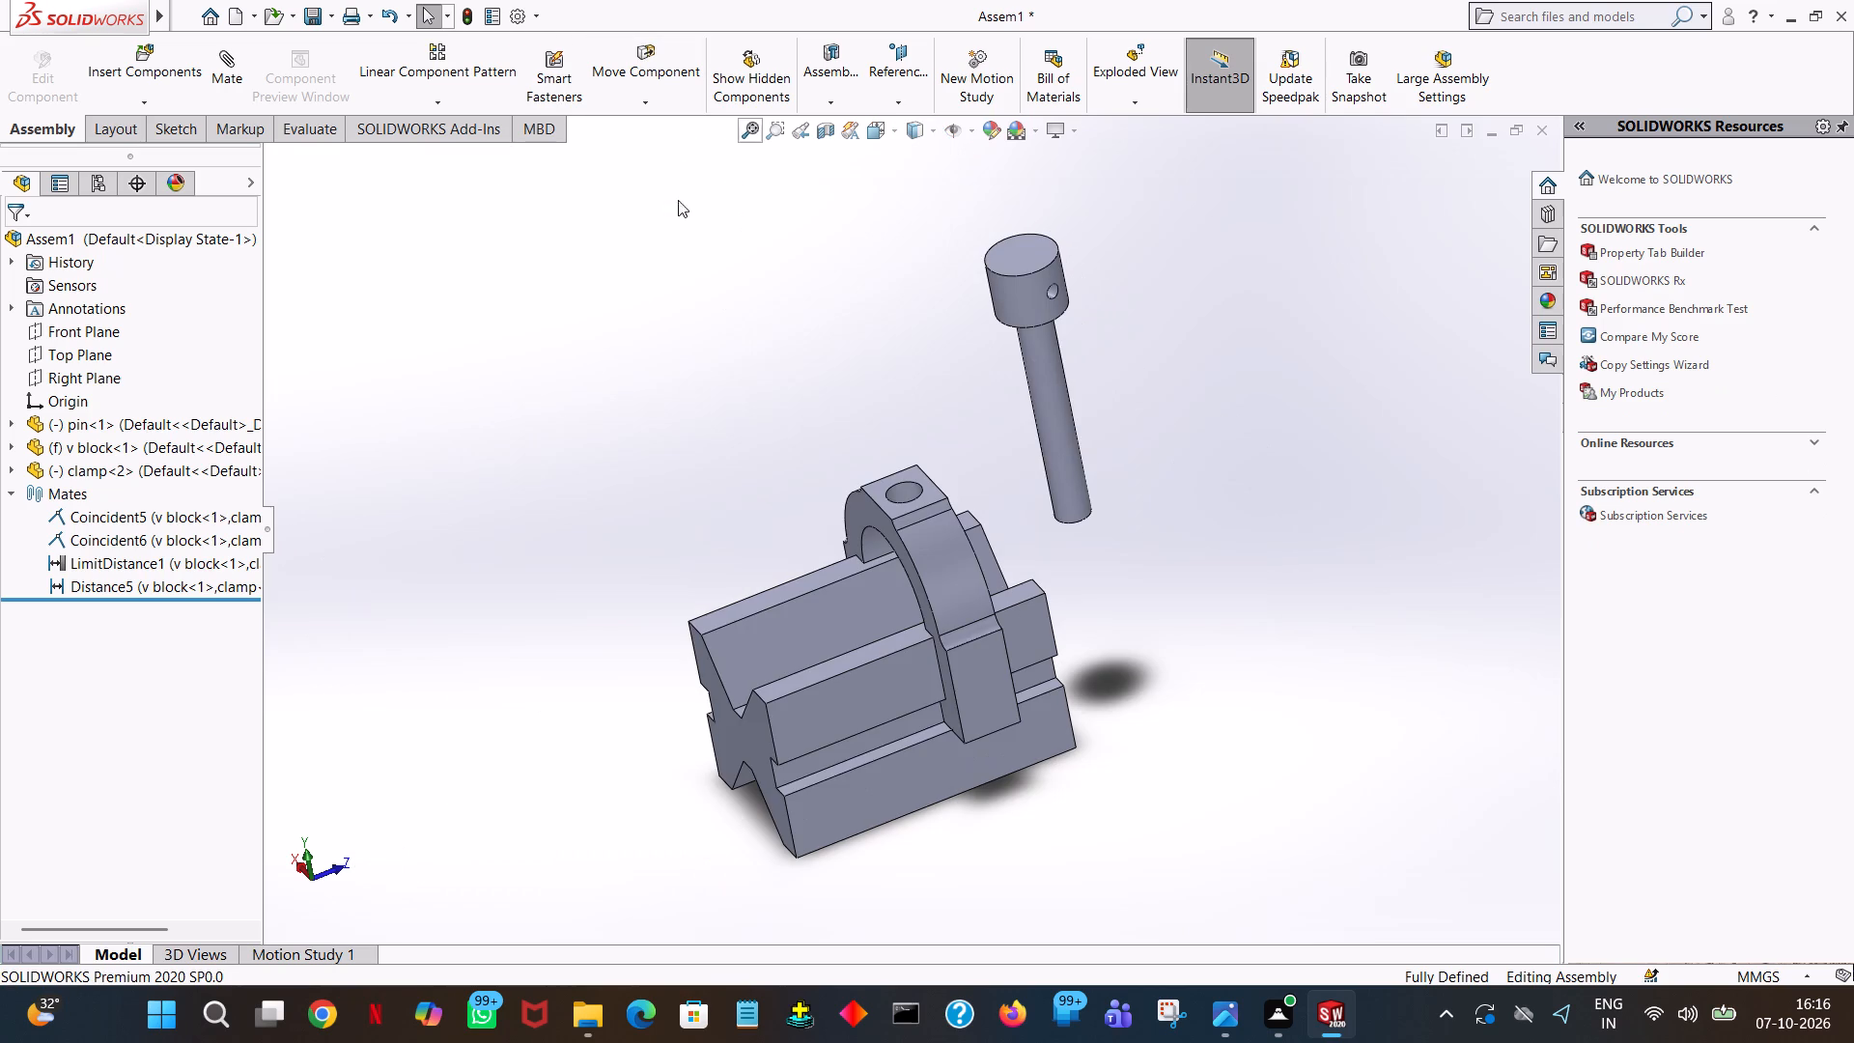
pyautogui.click(214, 77)
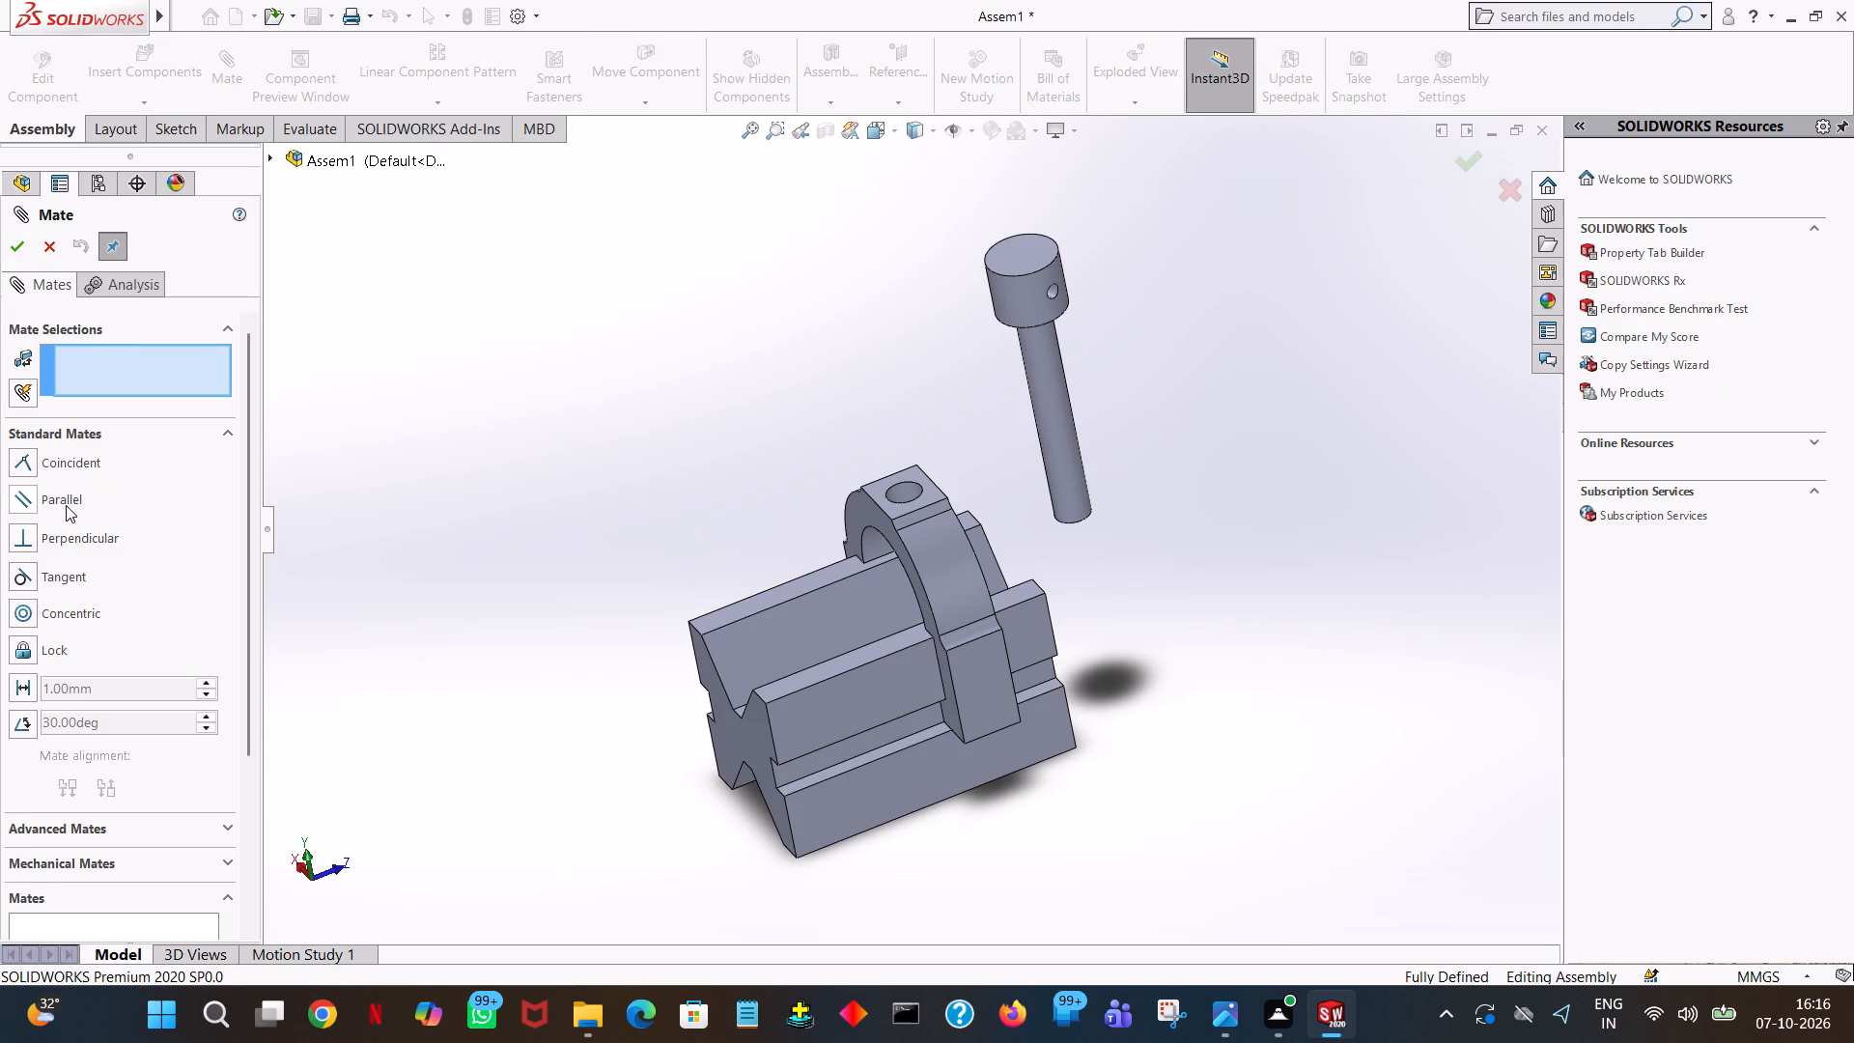
pyautogui.click(85, 621)
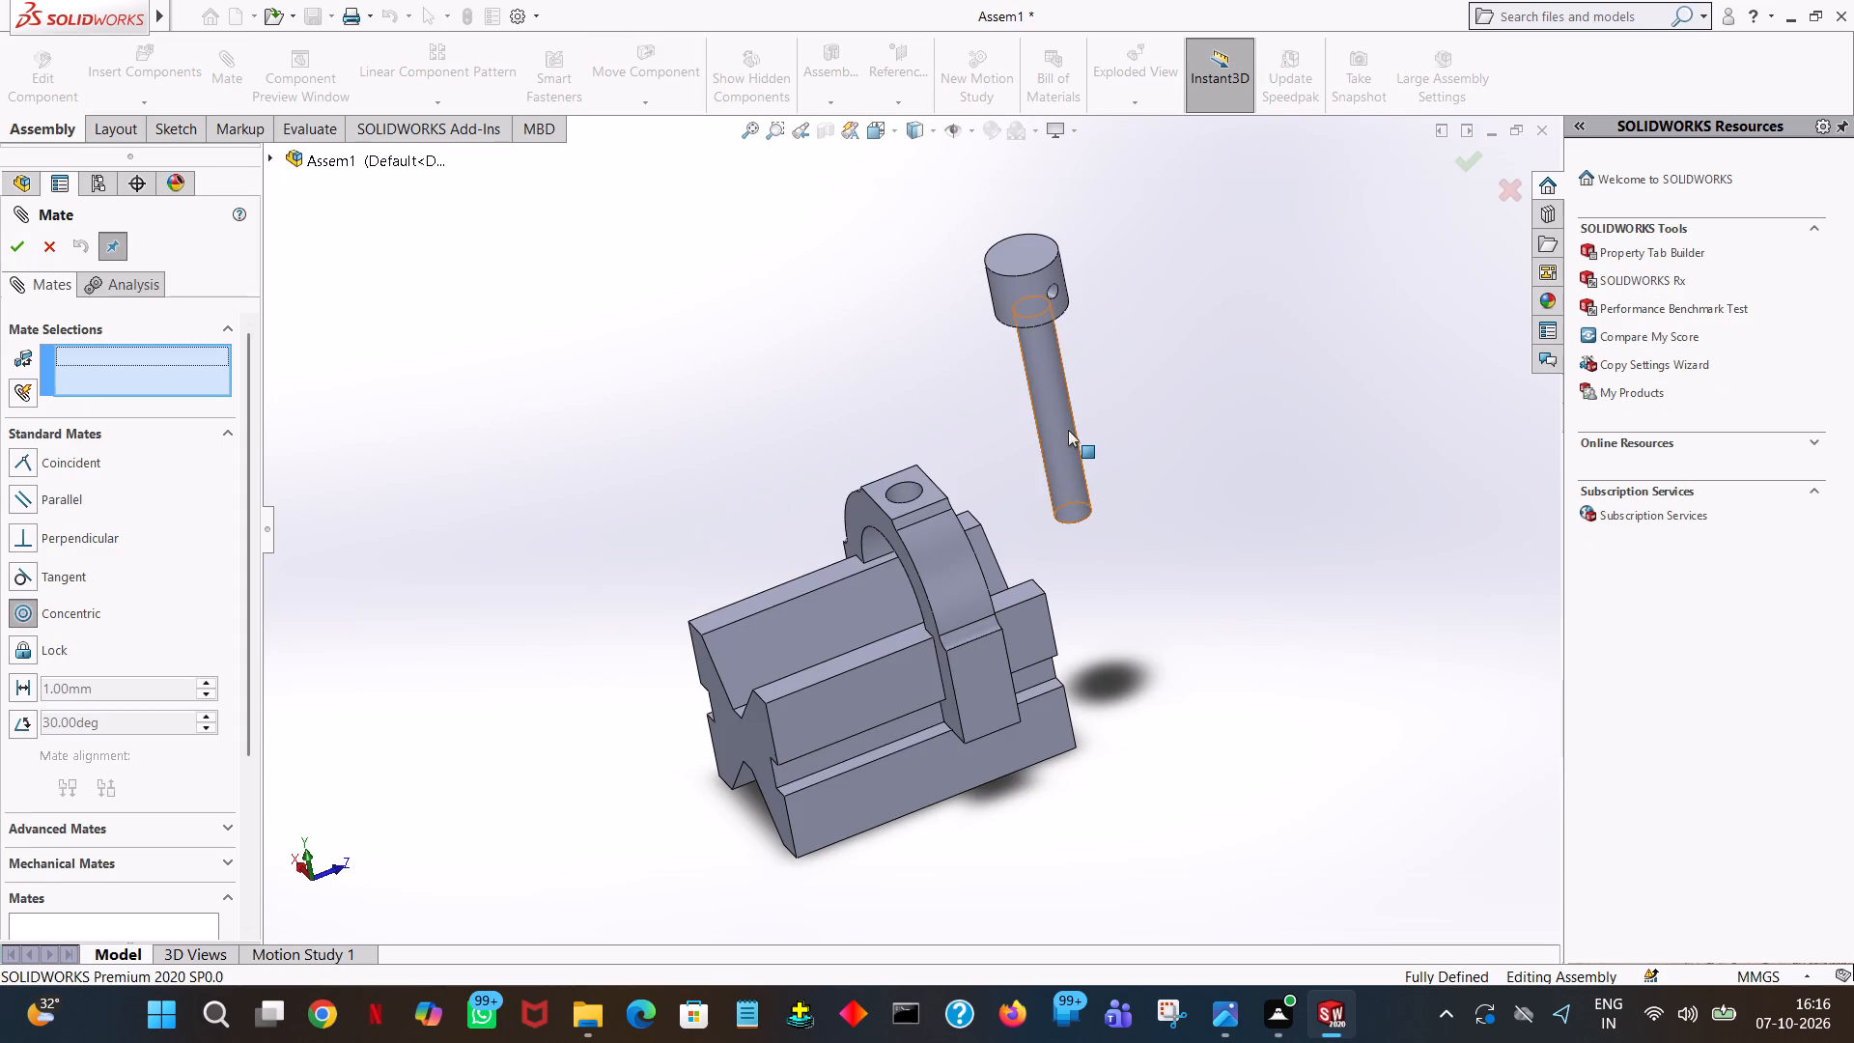
pyautogui.click(1068, 430)
pyautogui.click(903, 494)
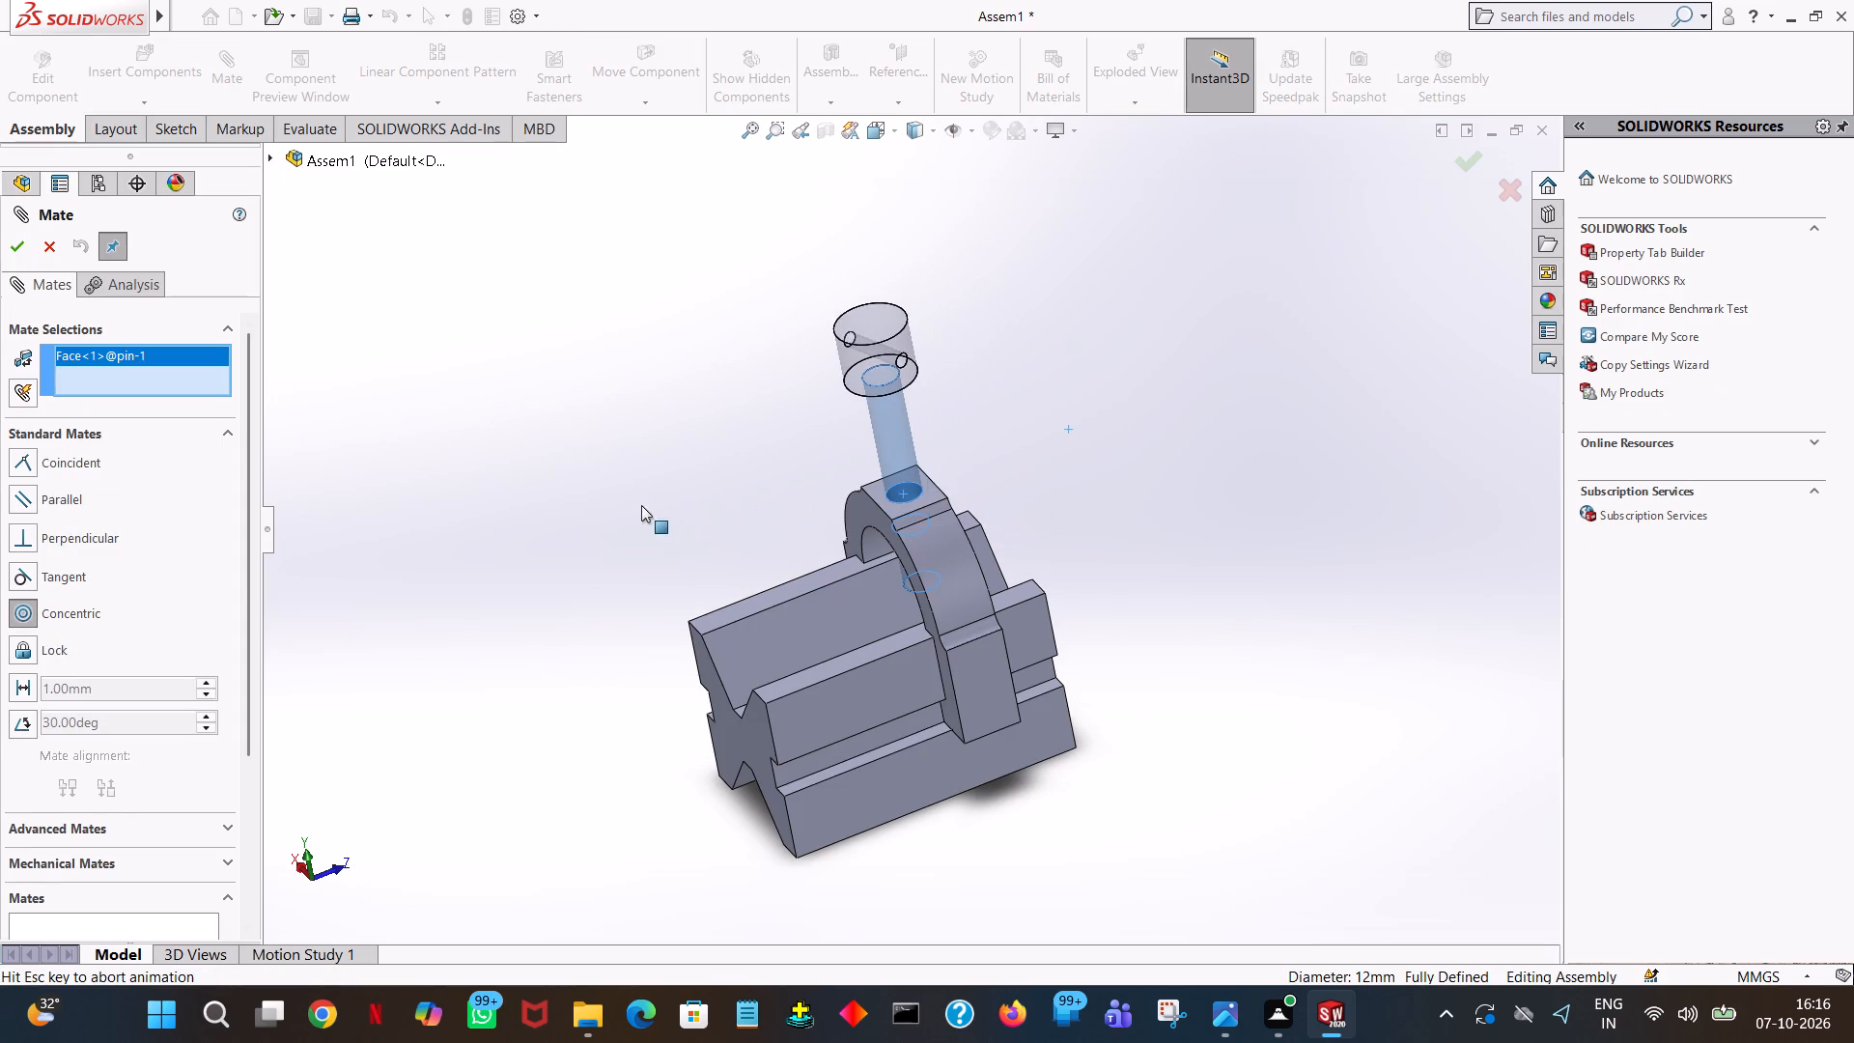
pyautogui.click(617, 442)
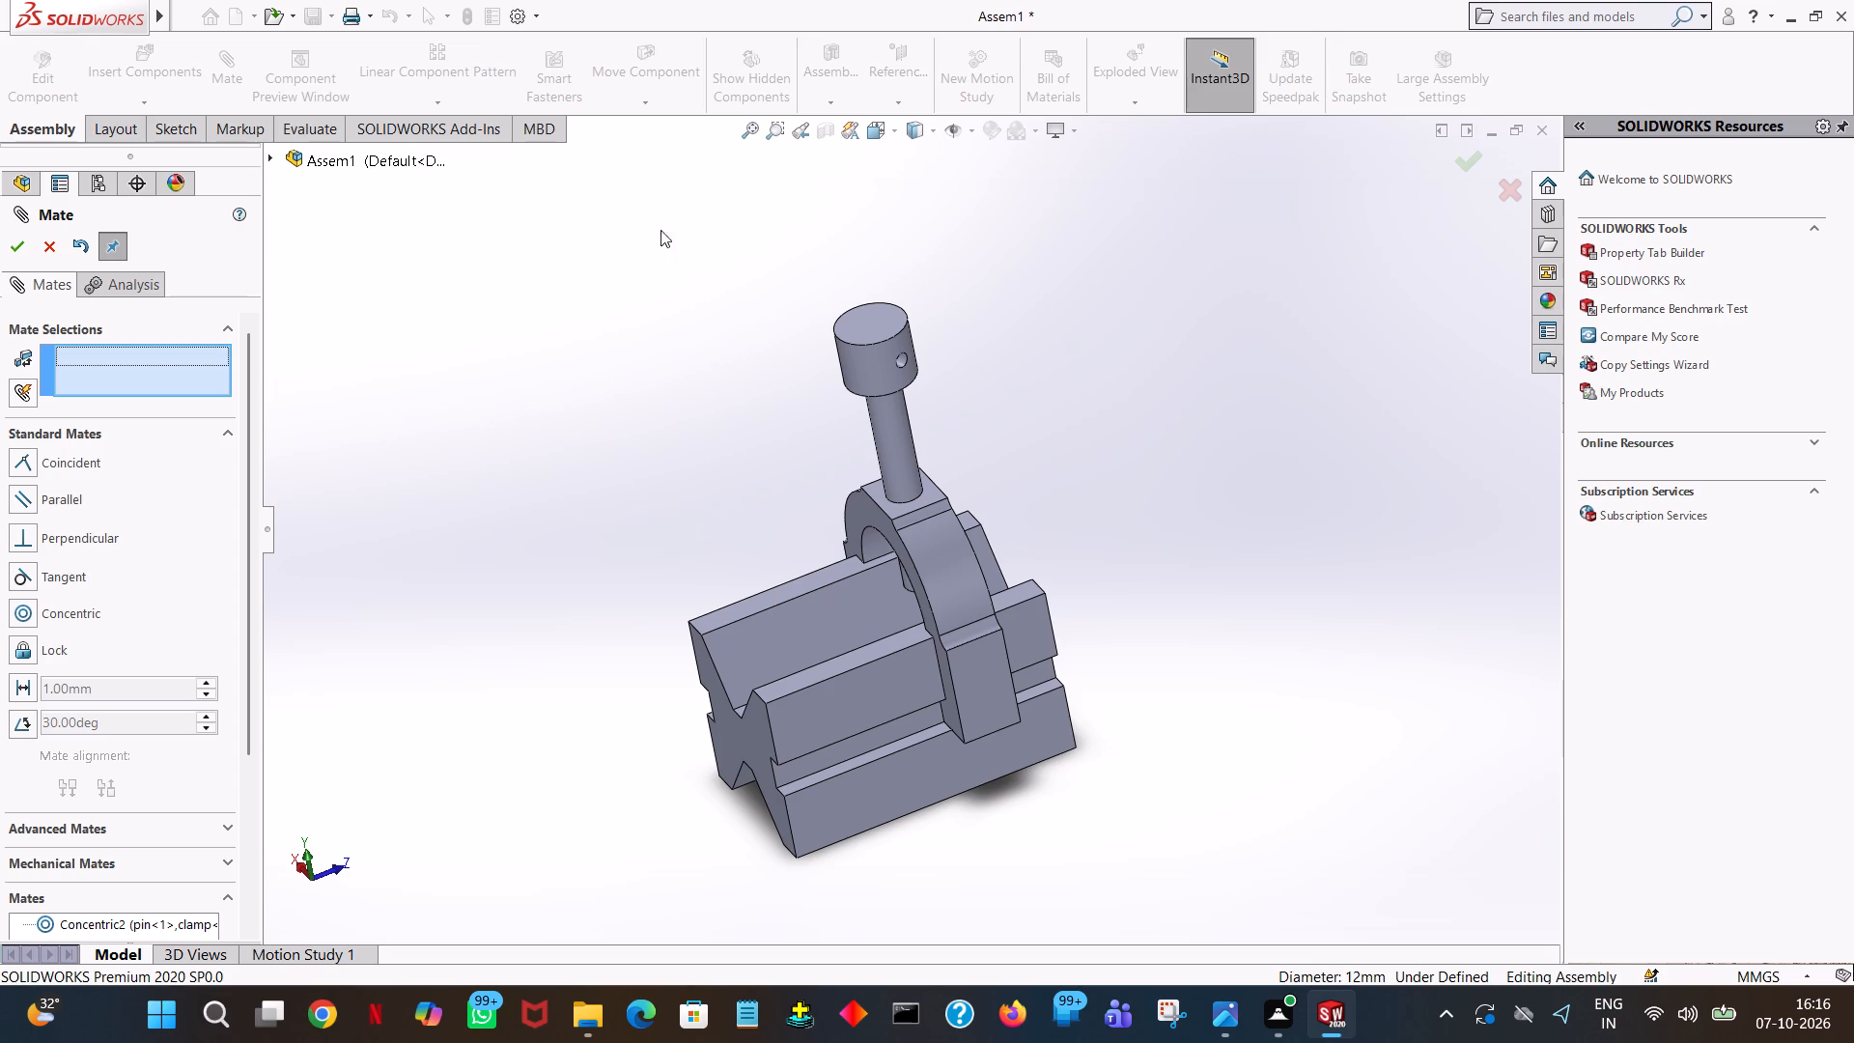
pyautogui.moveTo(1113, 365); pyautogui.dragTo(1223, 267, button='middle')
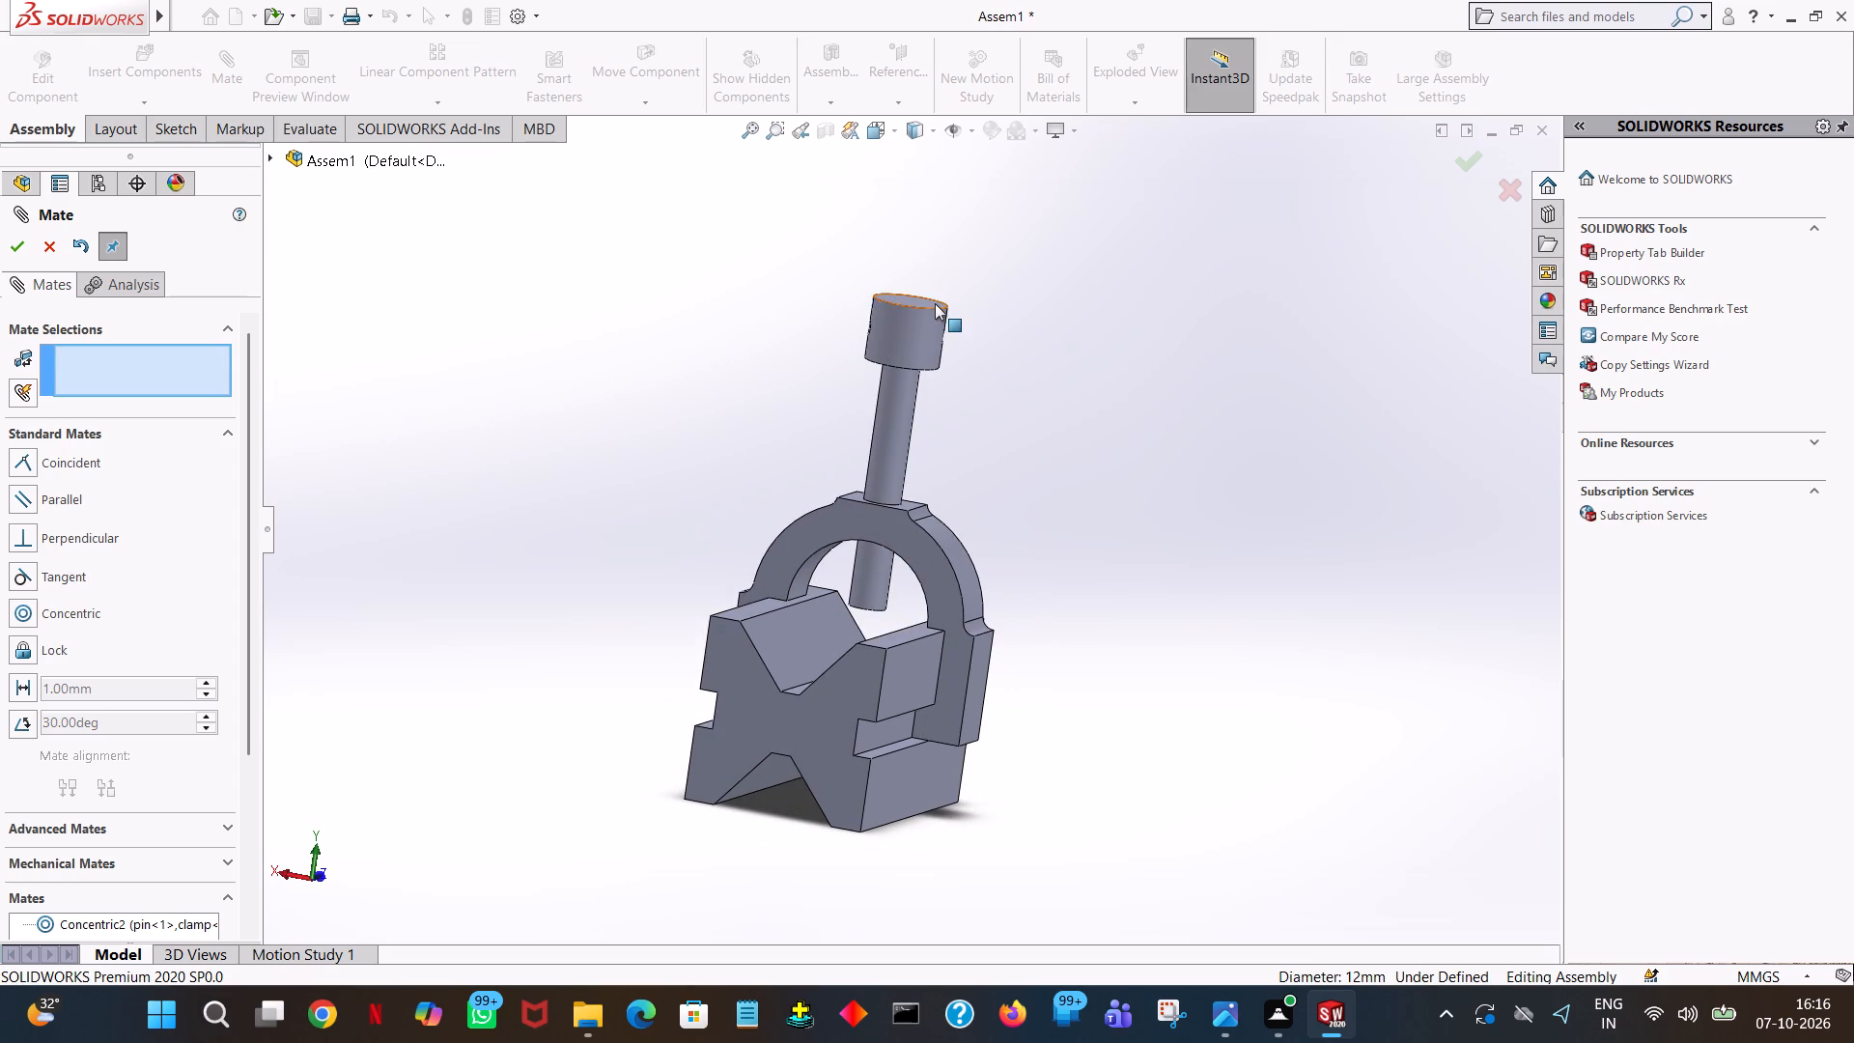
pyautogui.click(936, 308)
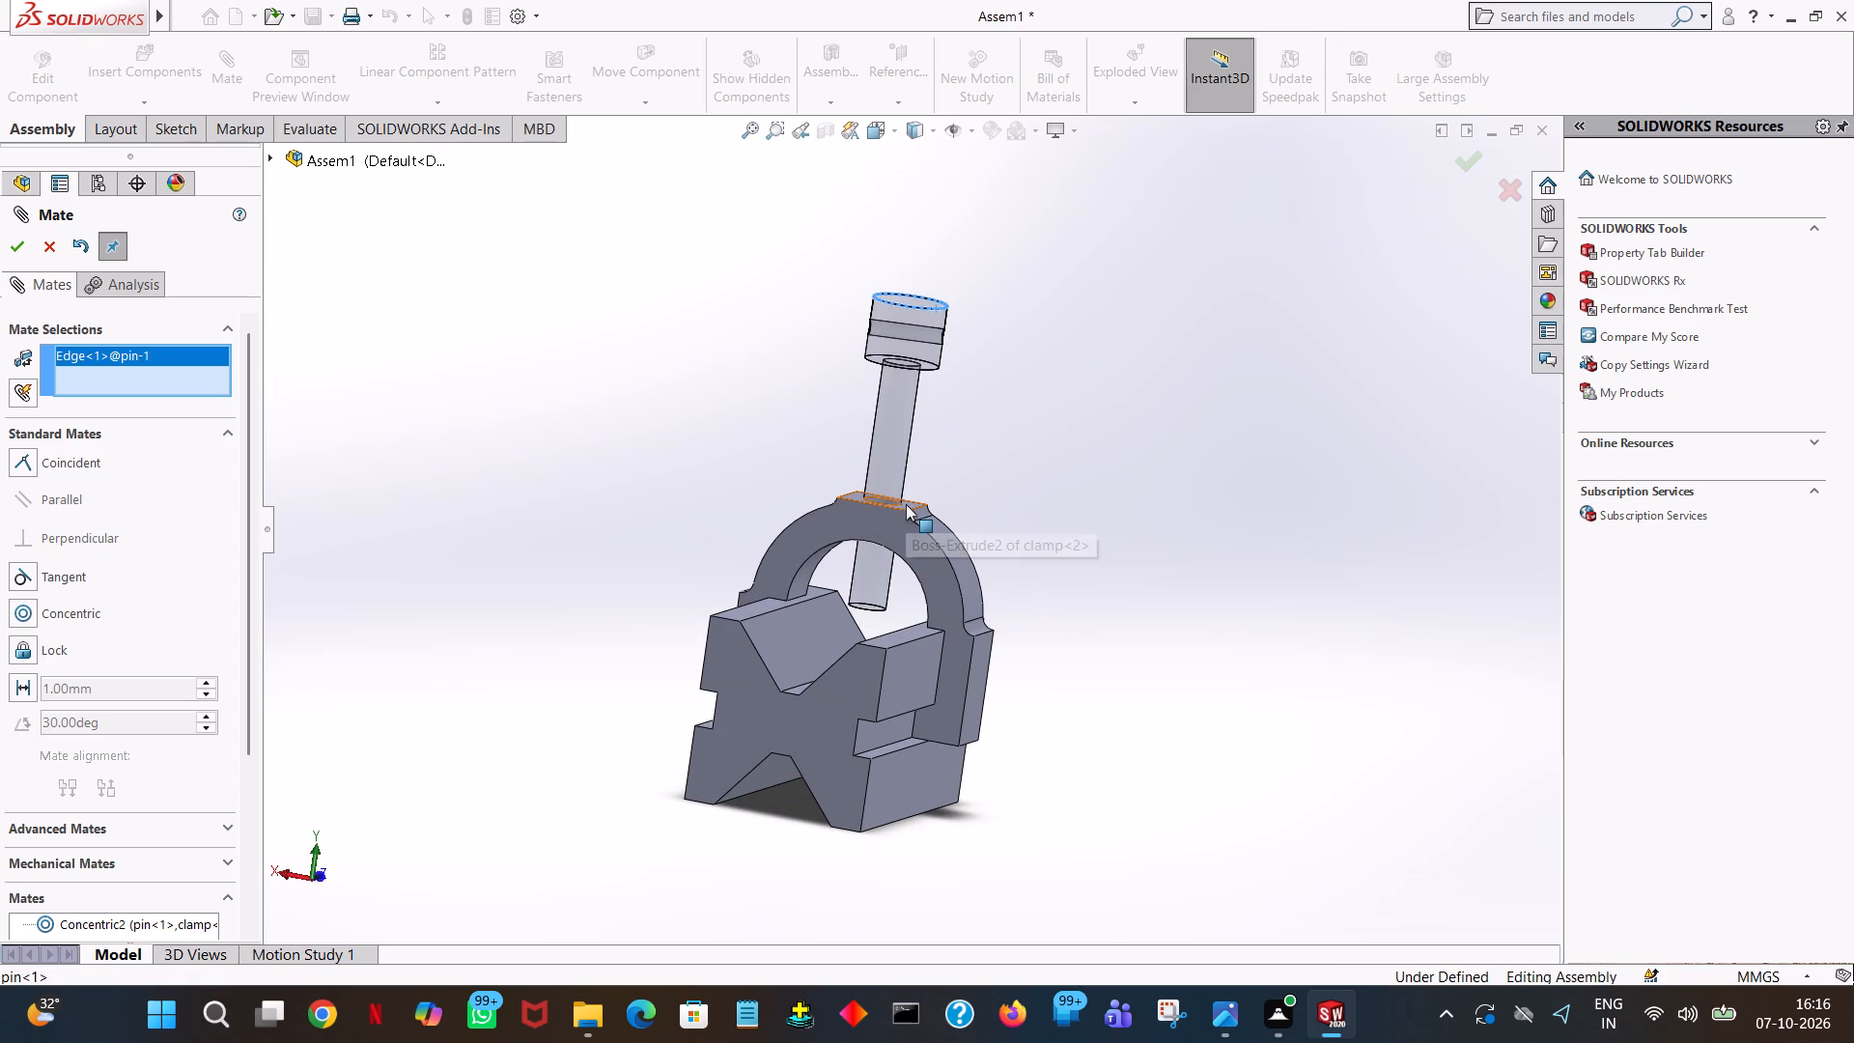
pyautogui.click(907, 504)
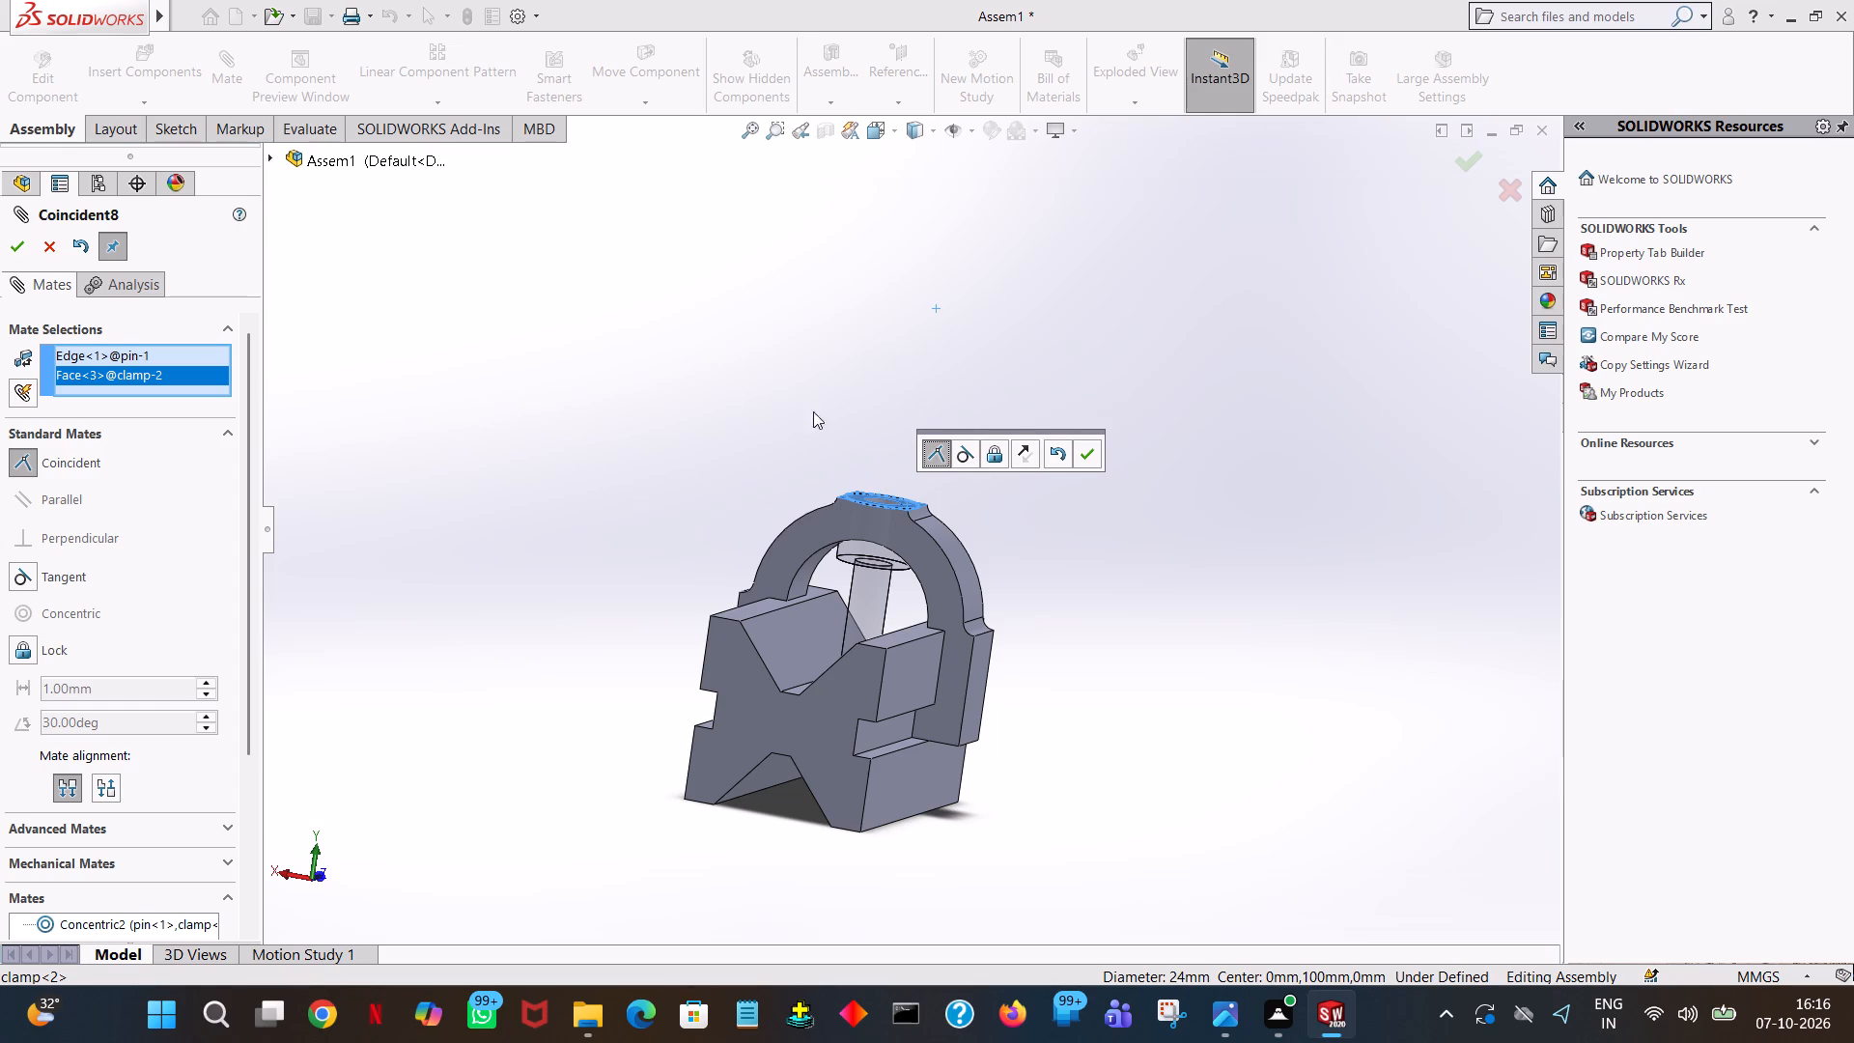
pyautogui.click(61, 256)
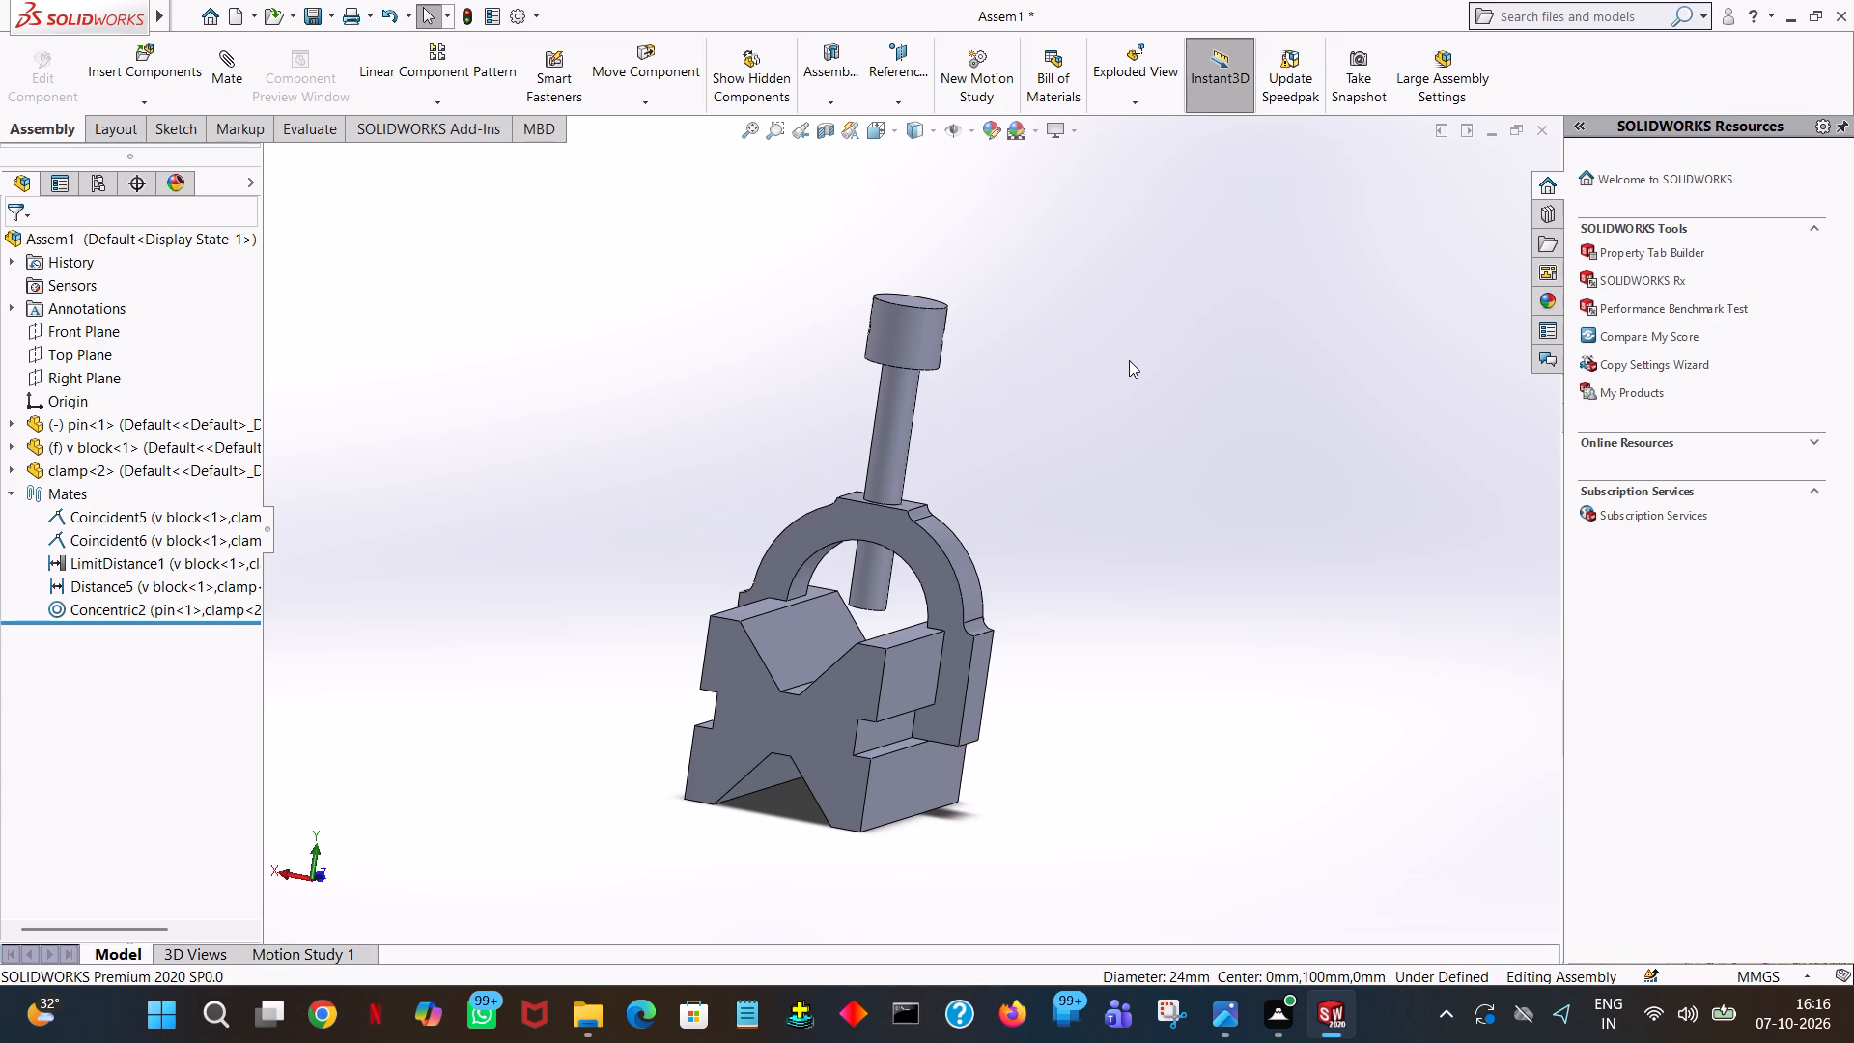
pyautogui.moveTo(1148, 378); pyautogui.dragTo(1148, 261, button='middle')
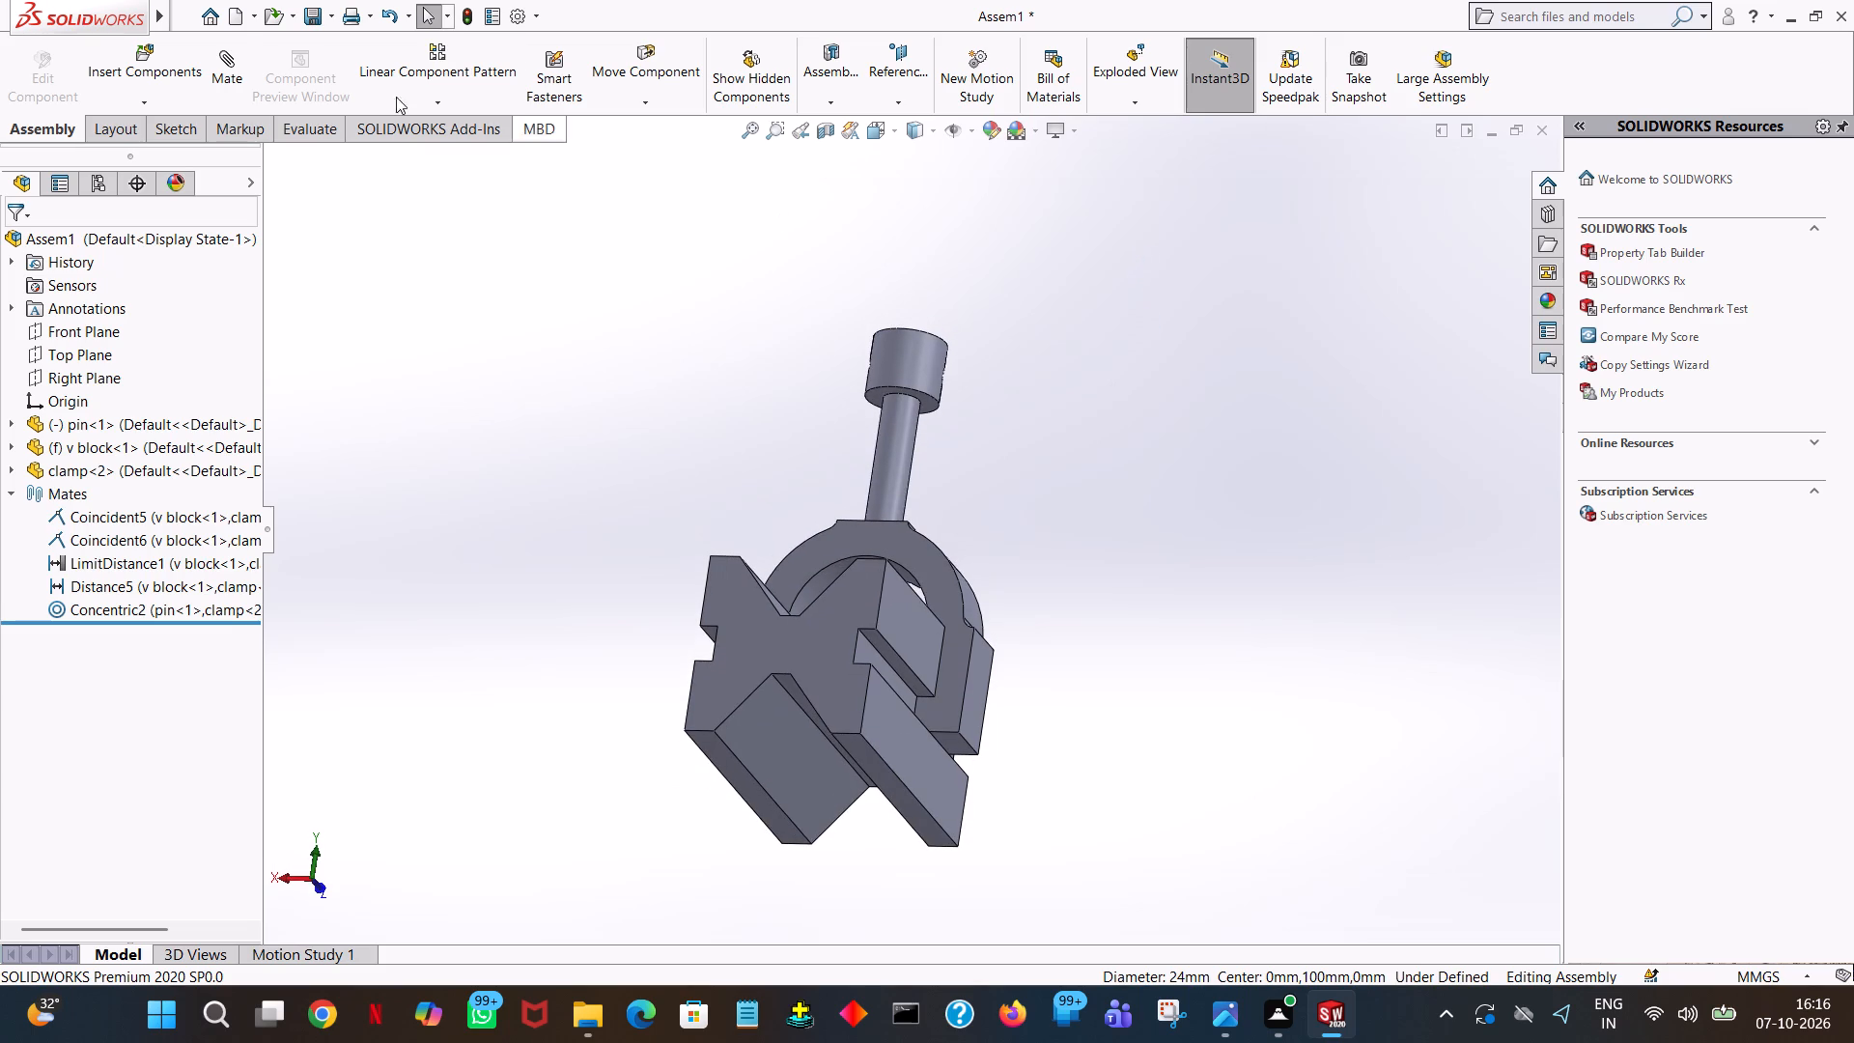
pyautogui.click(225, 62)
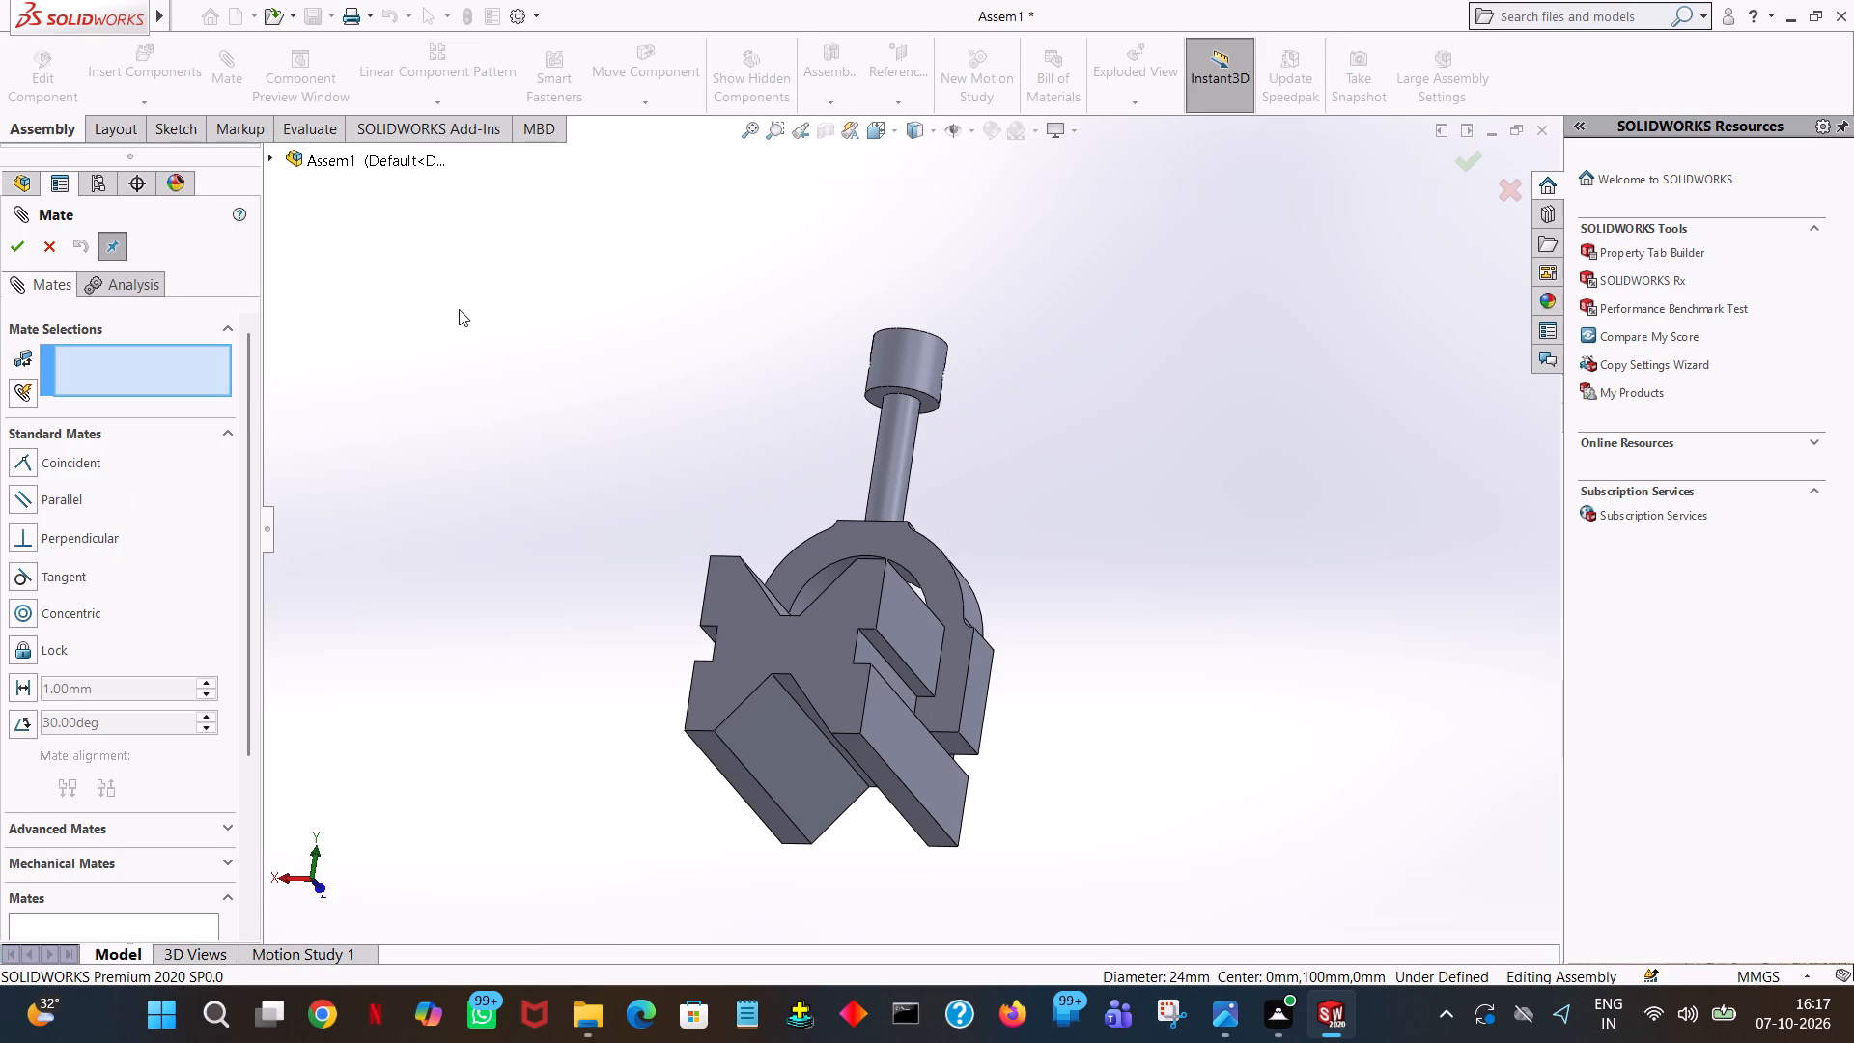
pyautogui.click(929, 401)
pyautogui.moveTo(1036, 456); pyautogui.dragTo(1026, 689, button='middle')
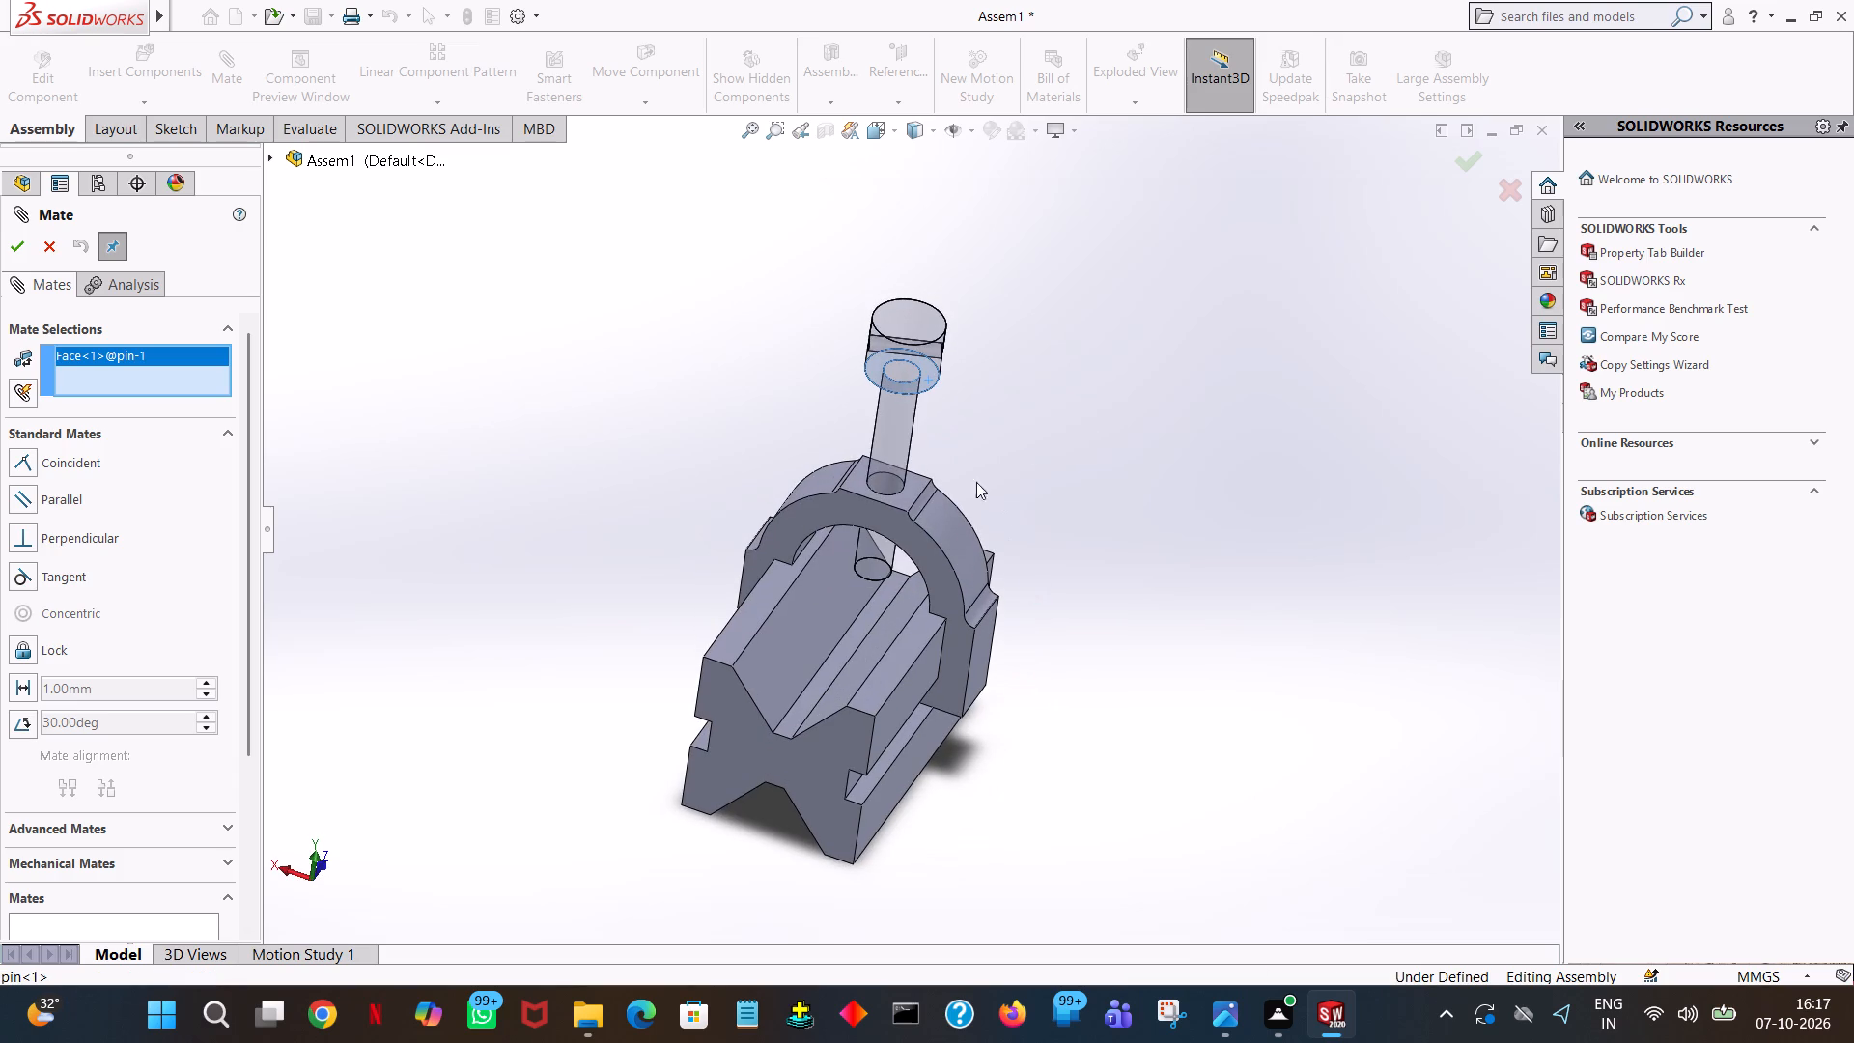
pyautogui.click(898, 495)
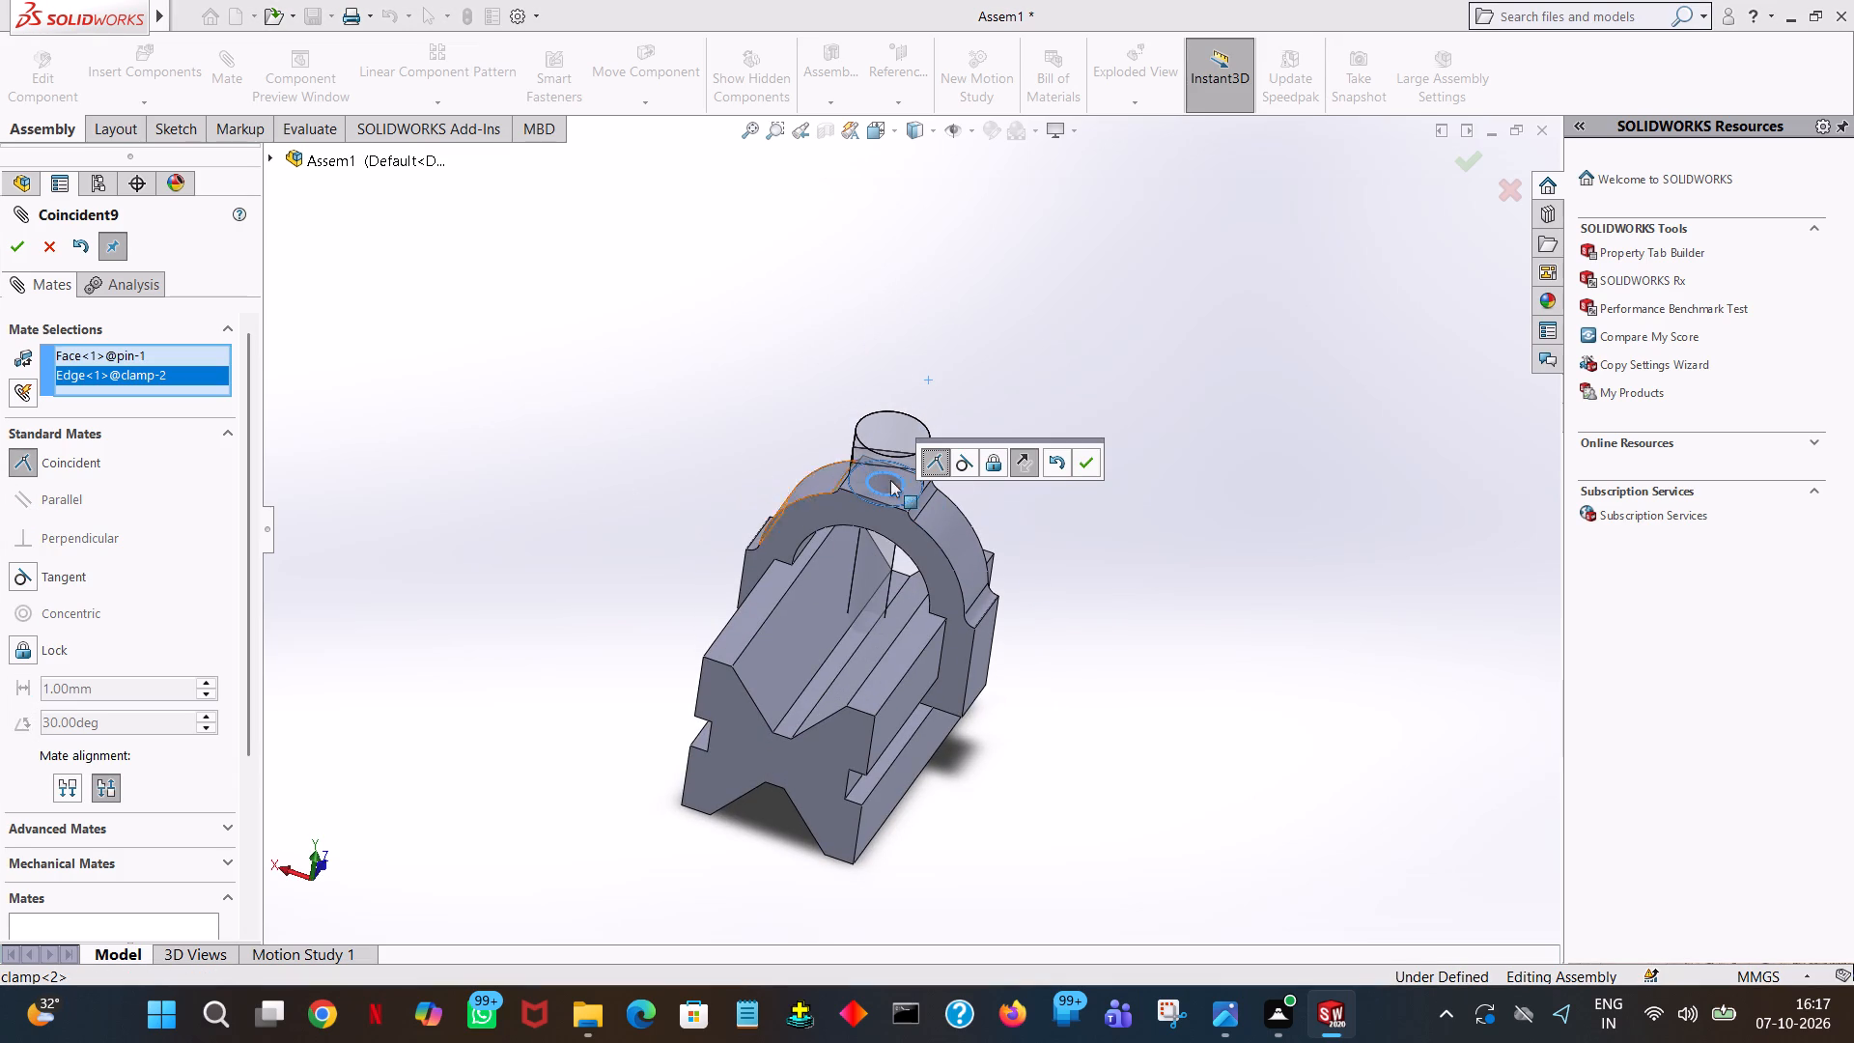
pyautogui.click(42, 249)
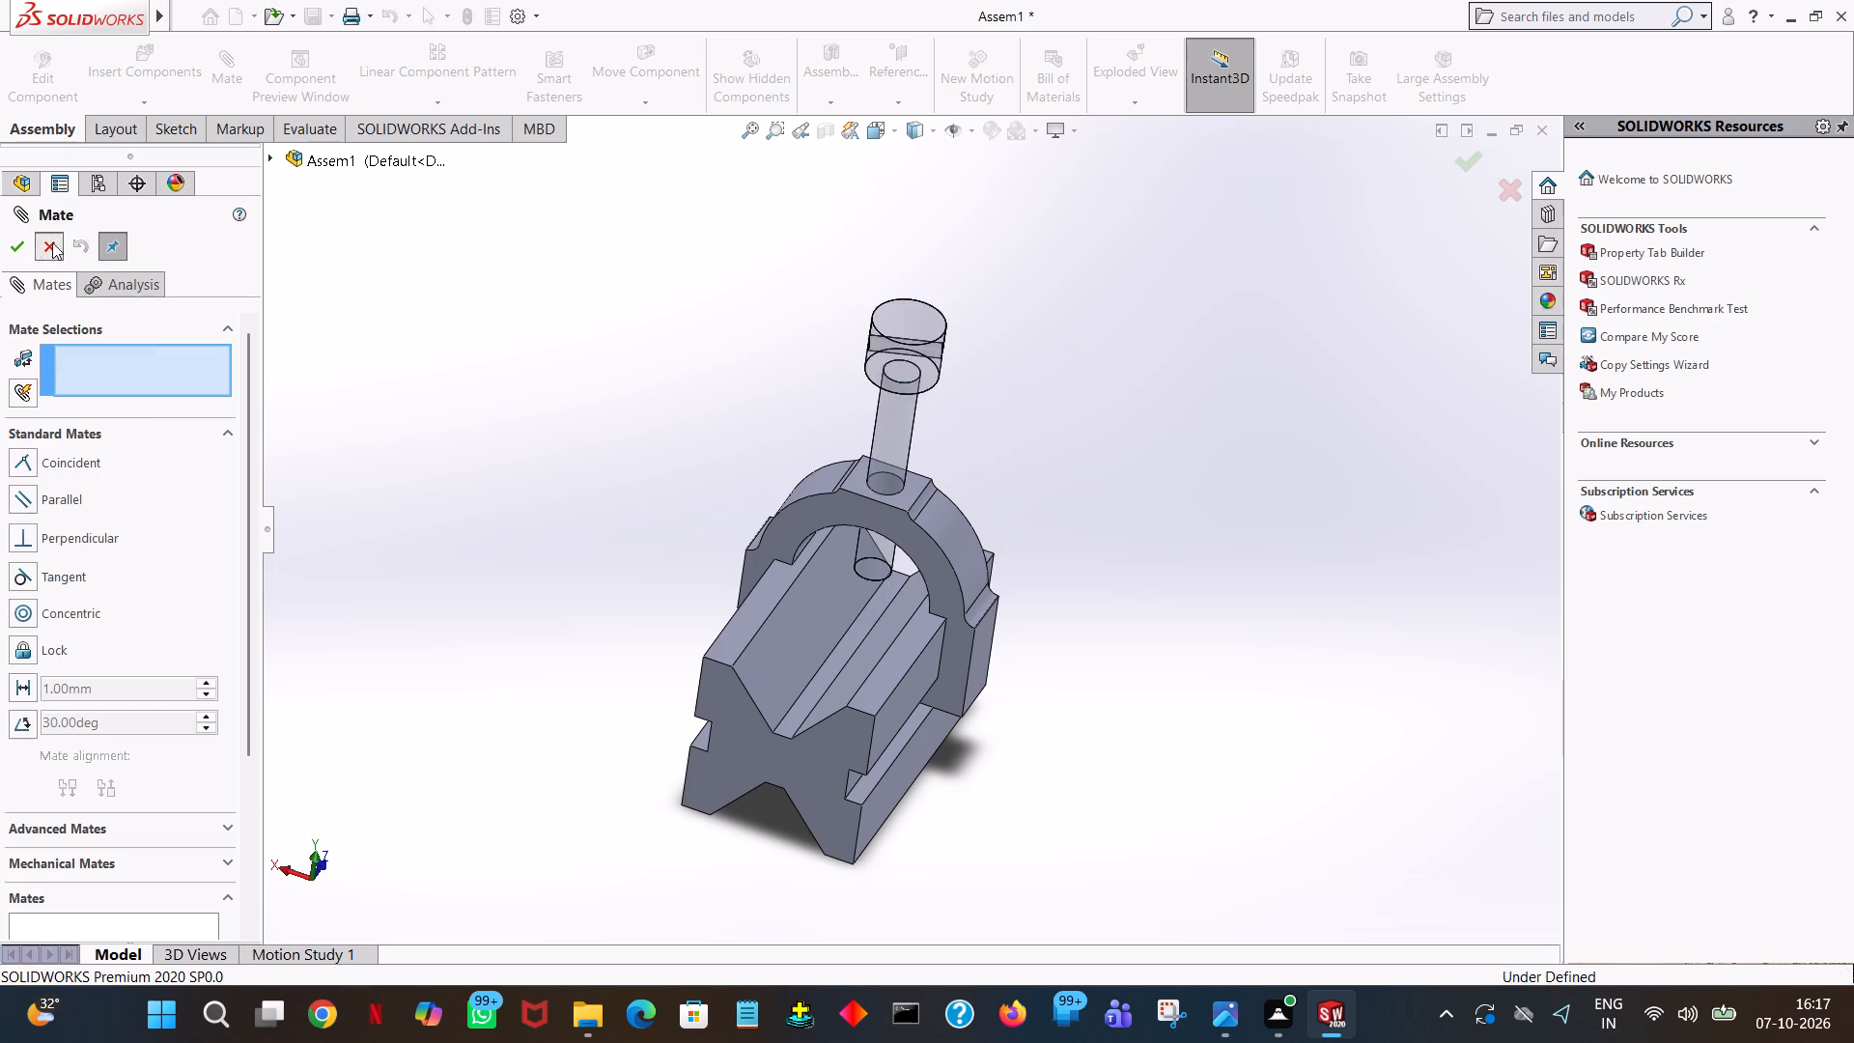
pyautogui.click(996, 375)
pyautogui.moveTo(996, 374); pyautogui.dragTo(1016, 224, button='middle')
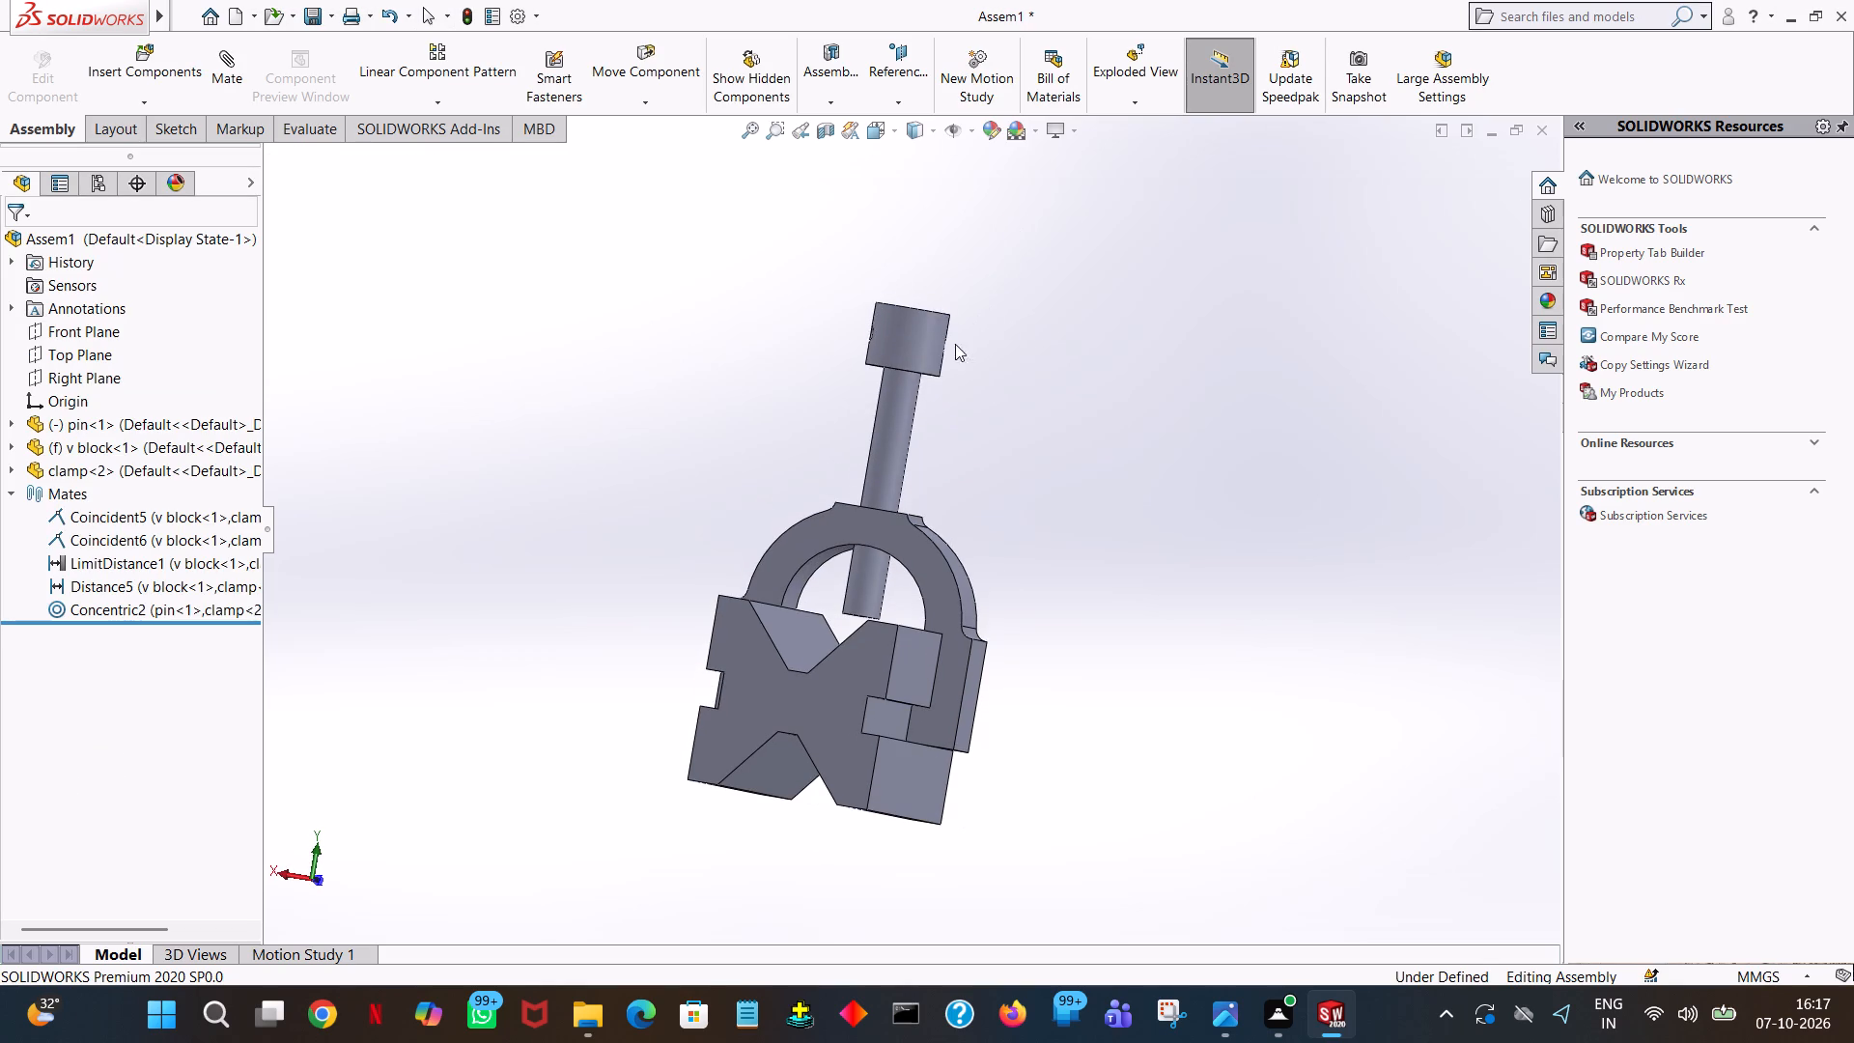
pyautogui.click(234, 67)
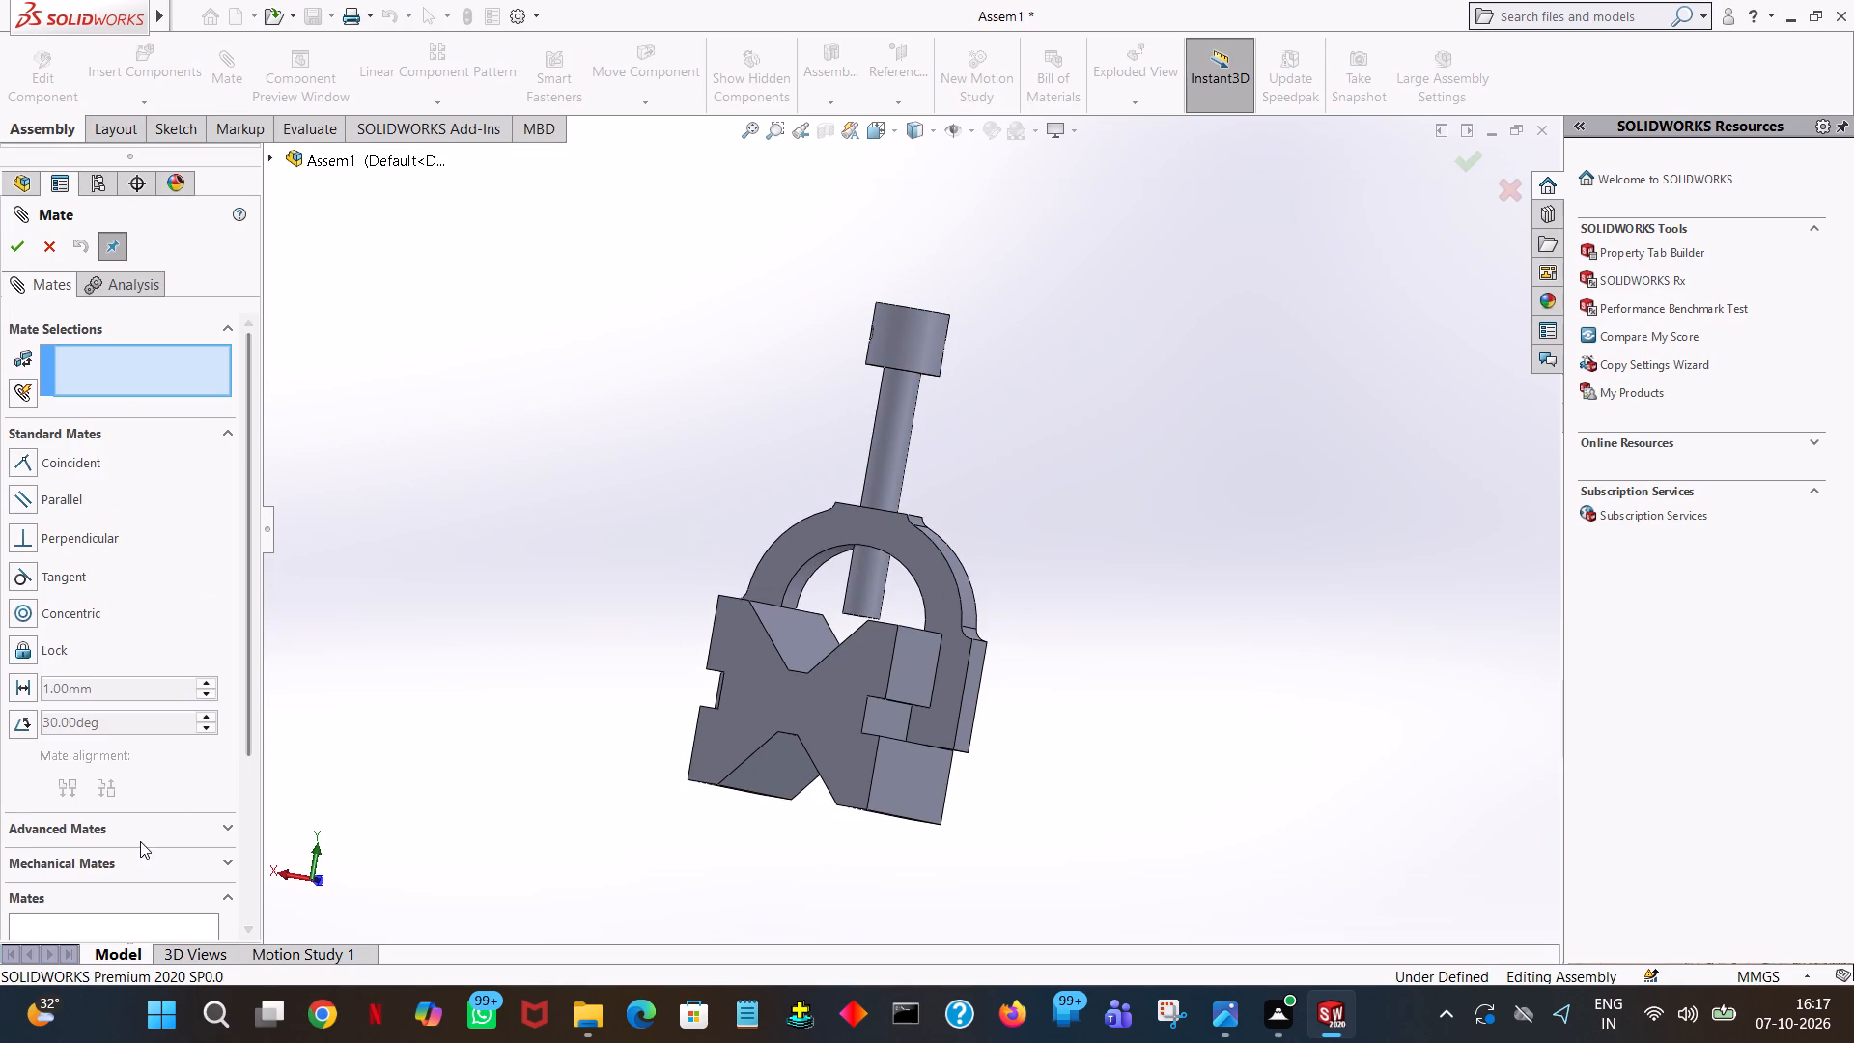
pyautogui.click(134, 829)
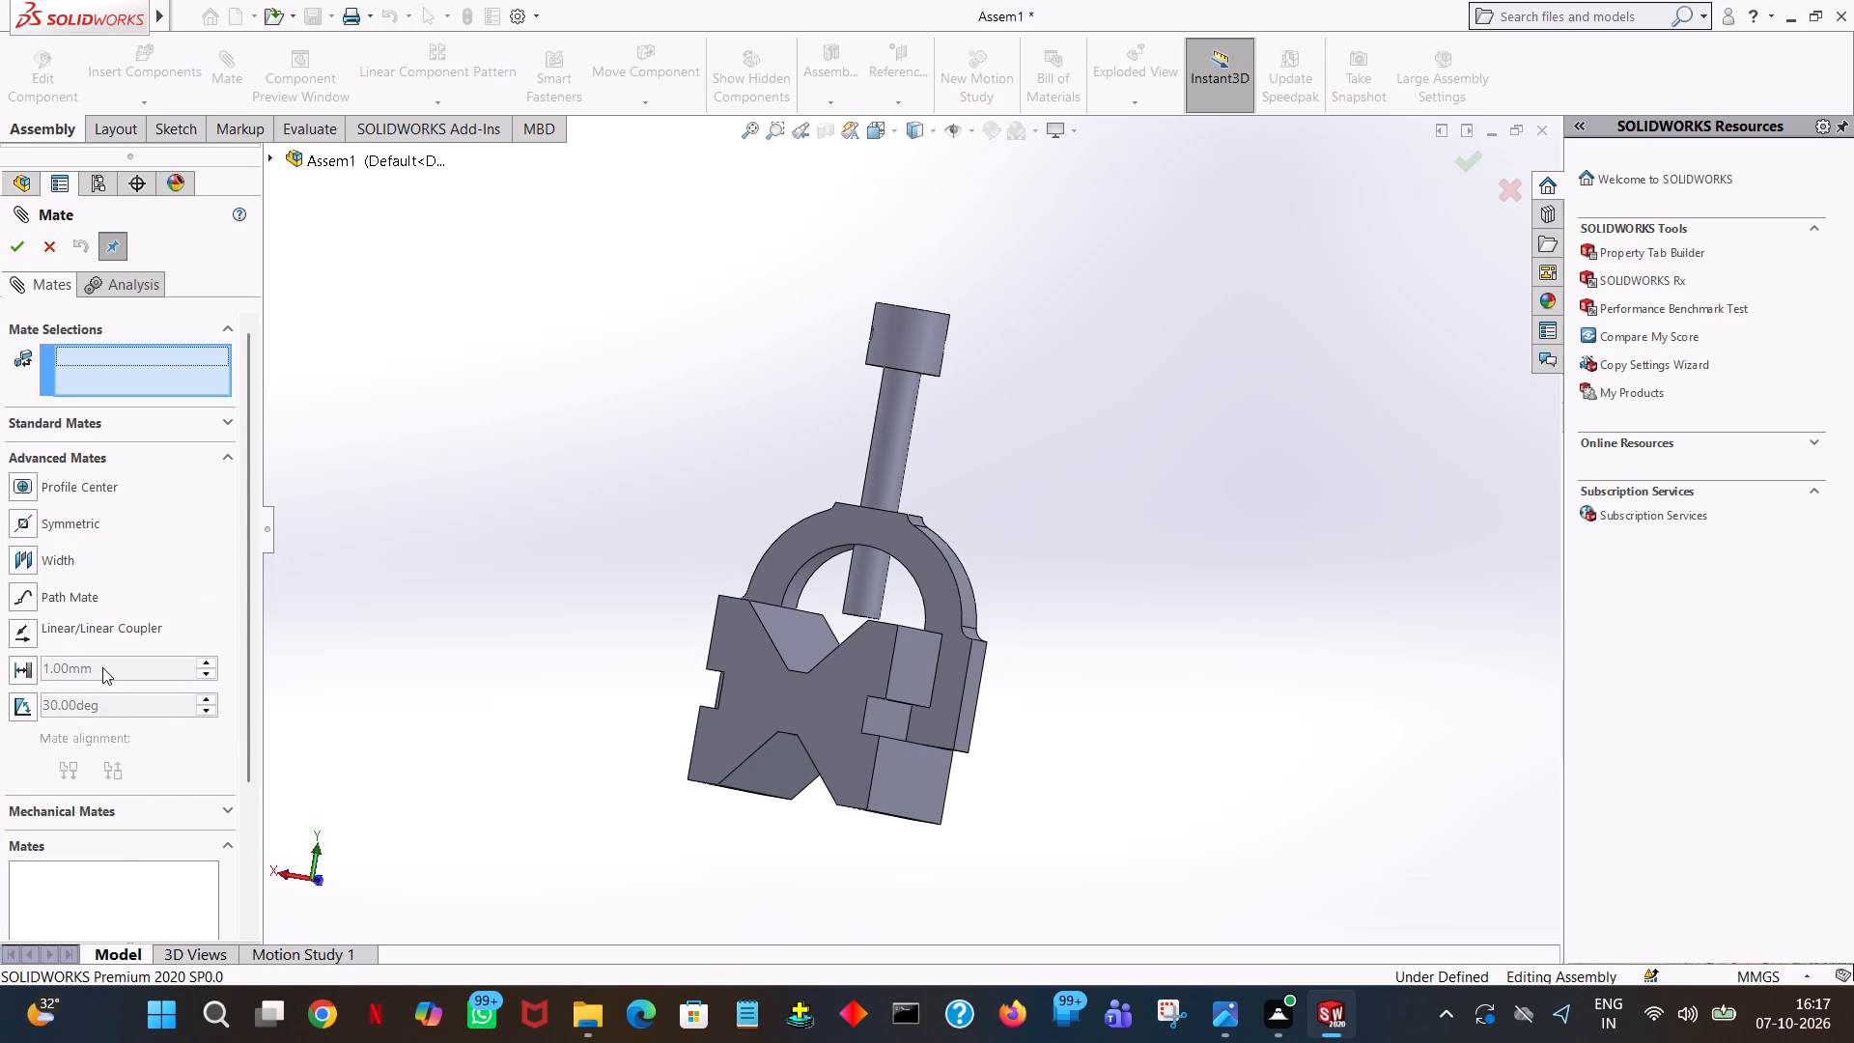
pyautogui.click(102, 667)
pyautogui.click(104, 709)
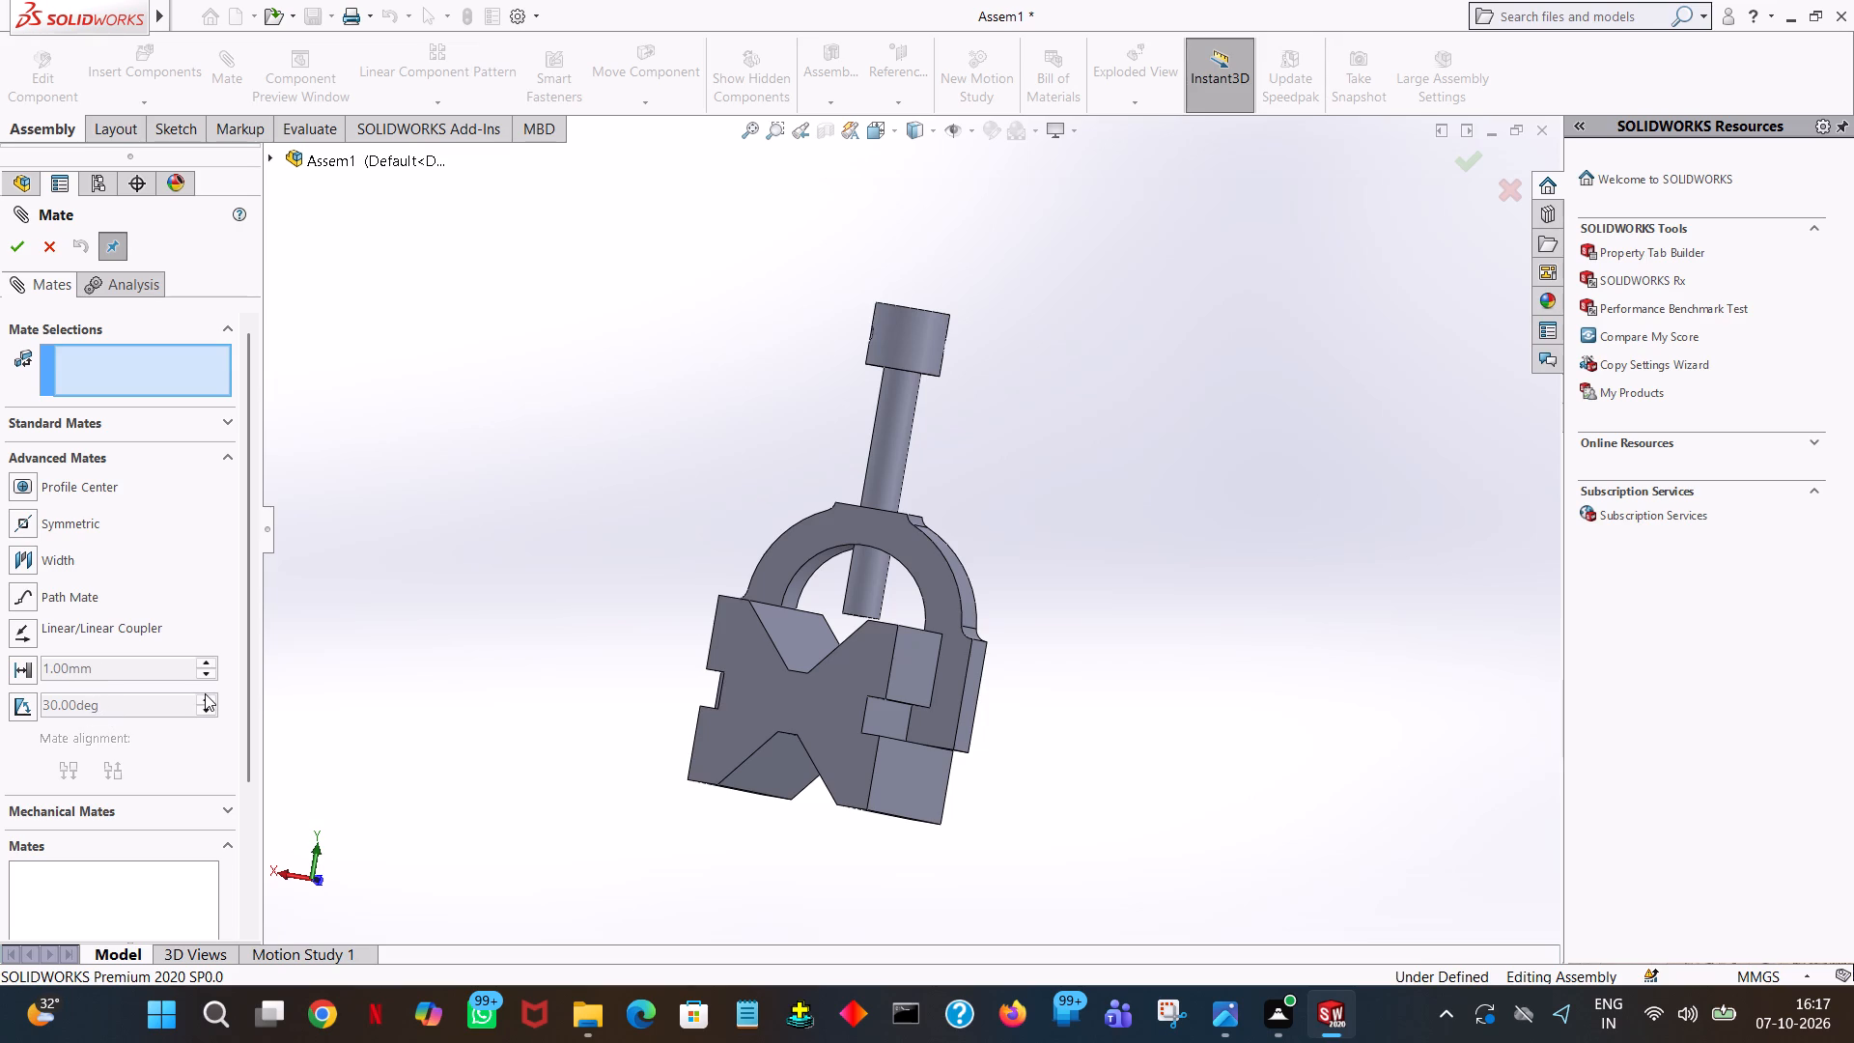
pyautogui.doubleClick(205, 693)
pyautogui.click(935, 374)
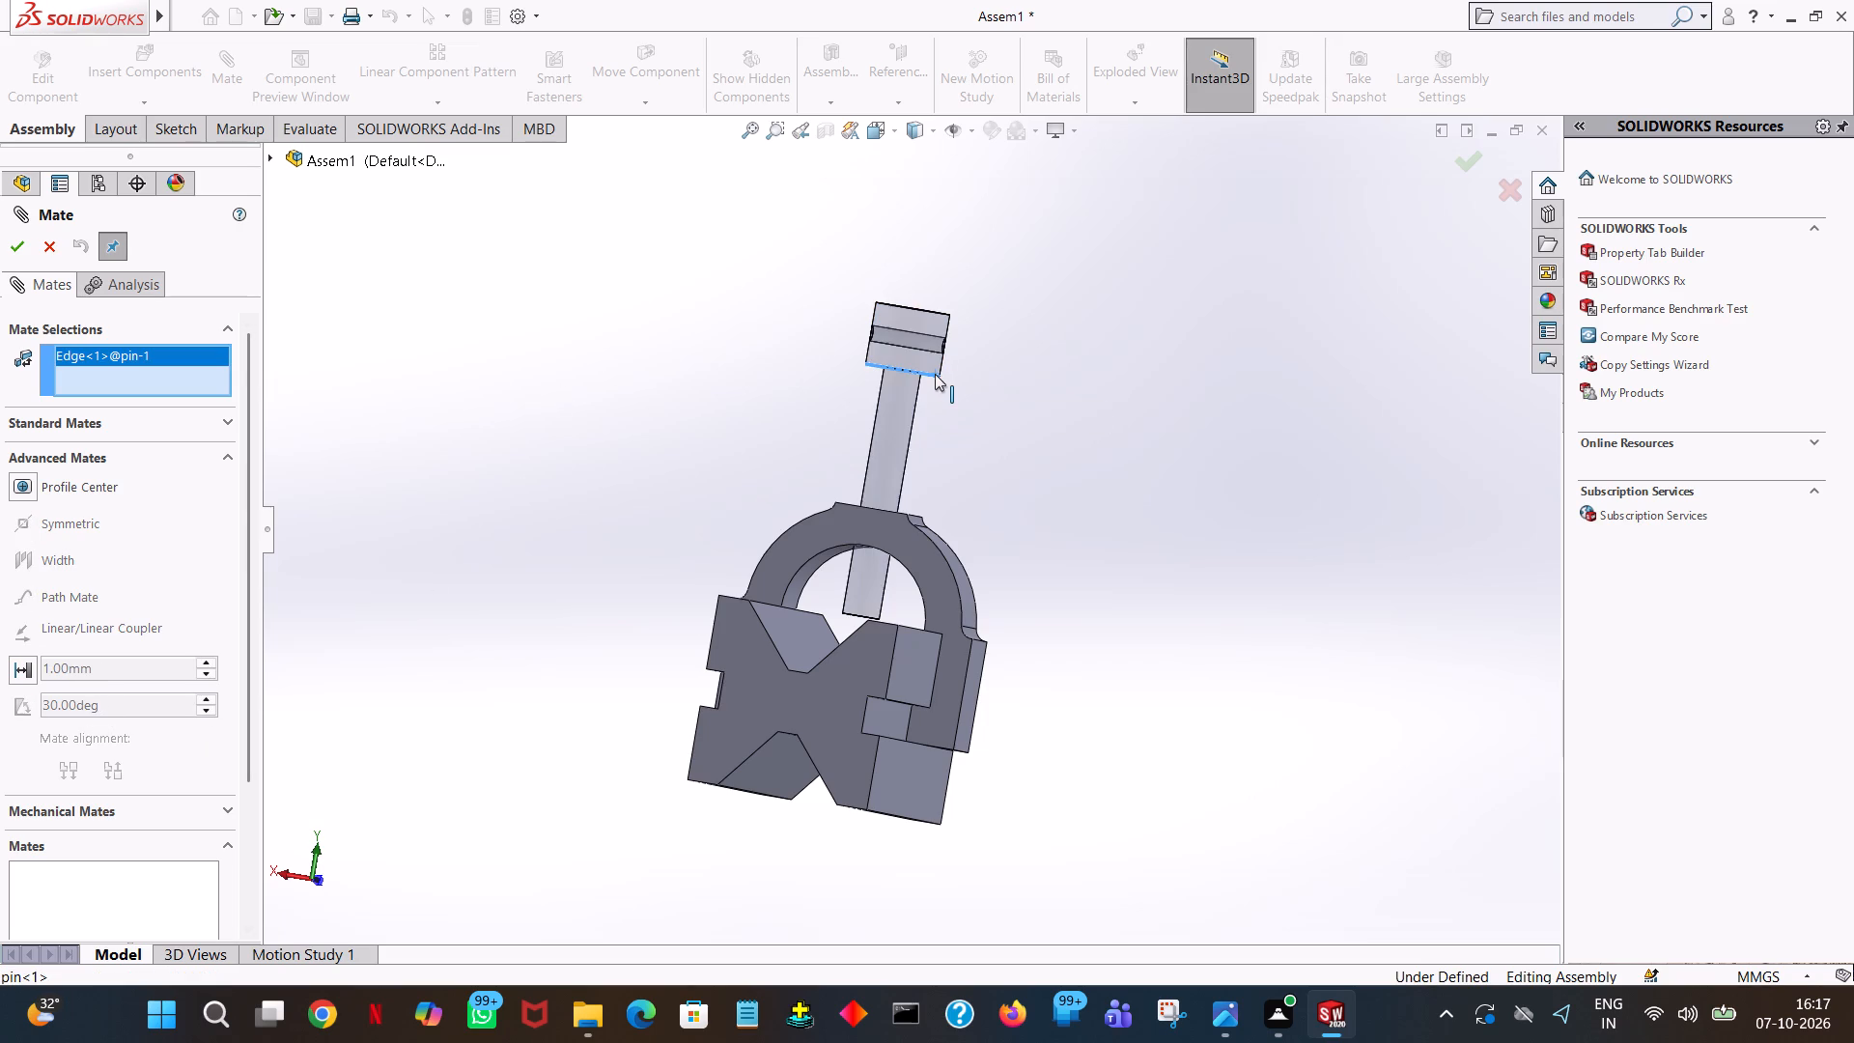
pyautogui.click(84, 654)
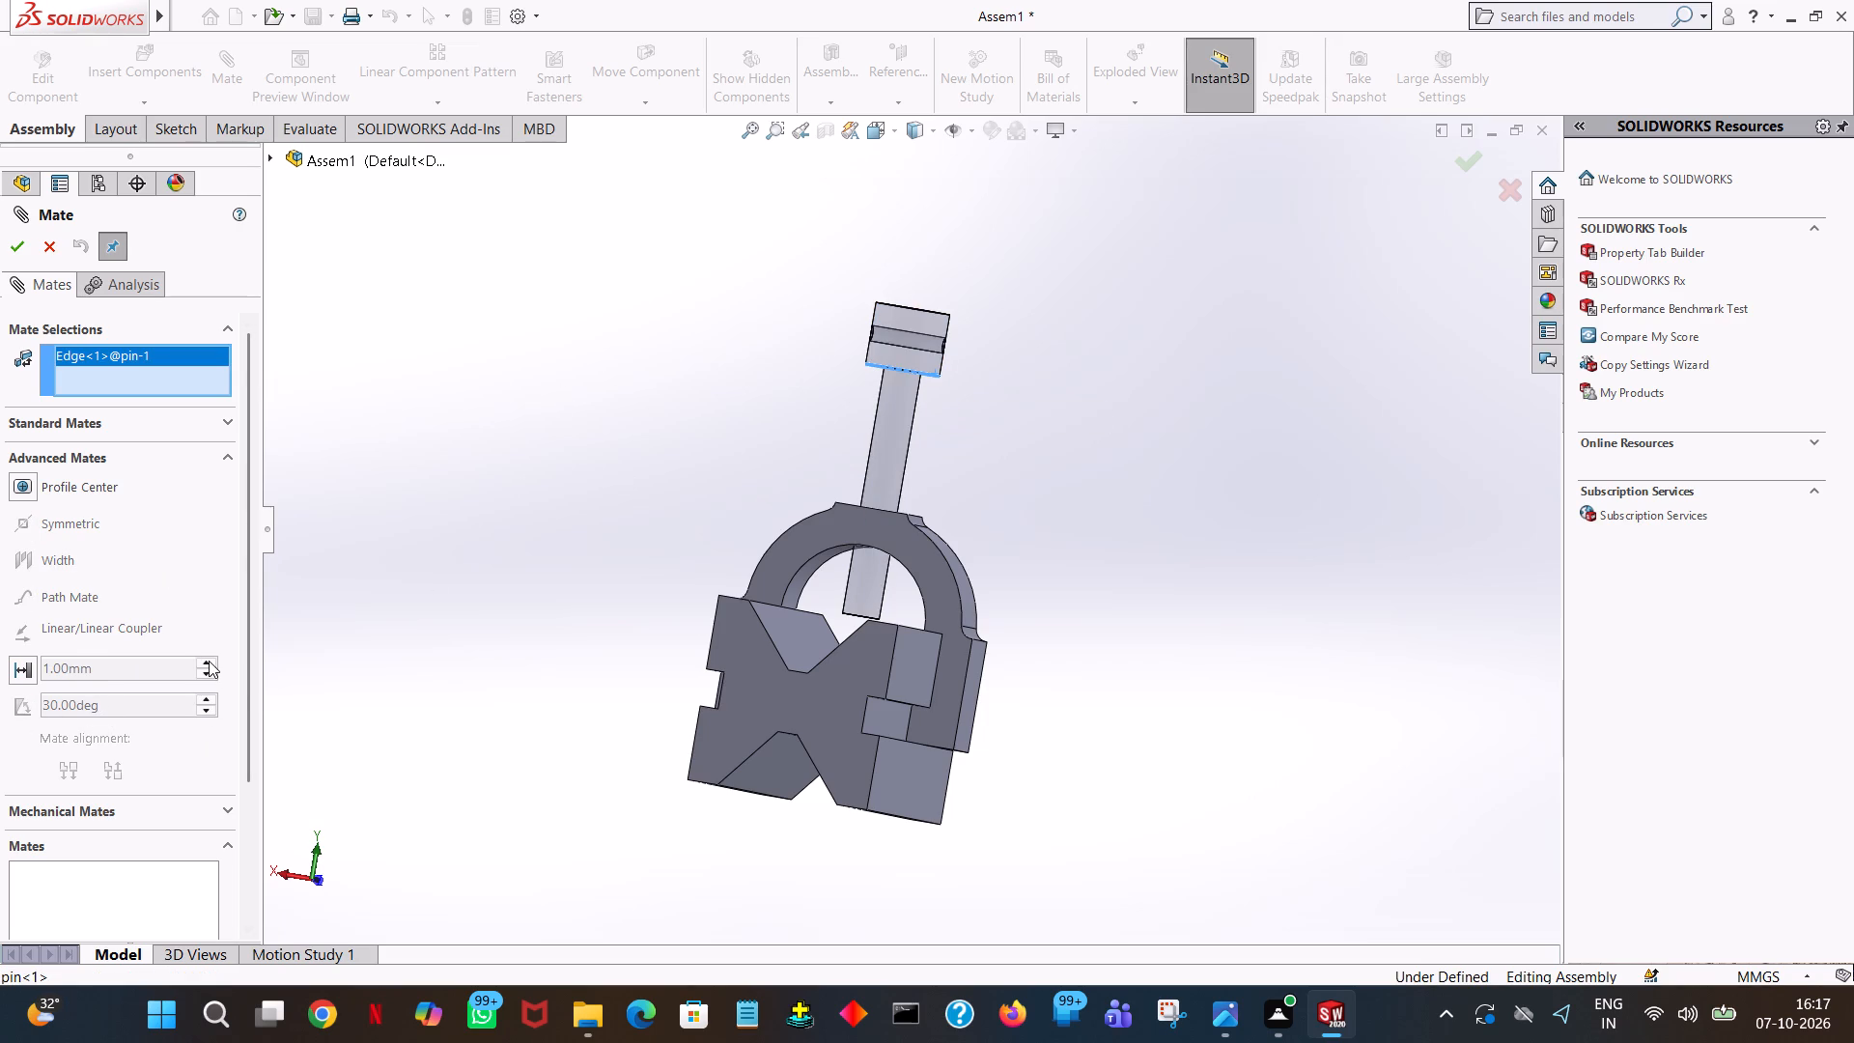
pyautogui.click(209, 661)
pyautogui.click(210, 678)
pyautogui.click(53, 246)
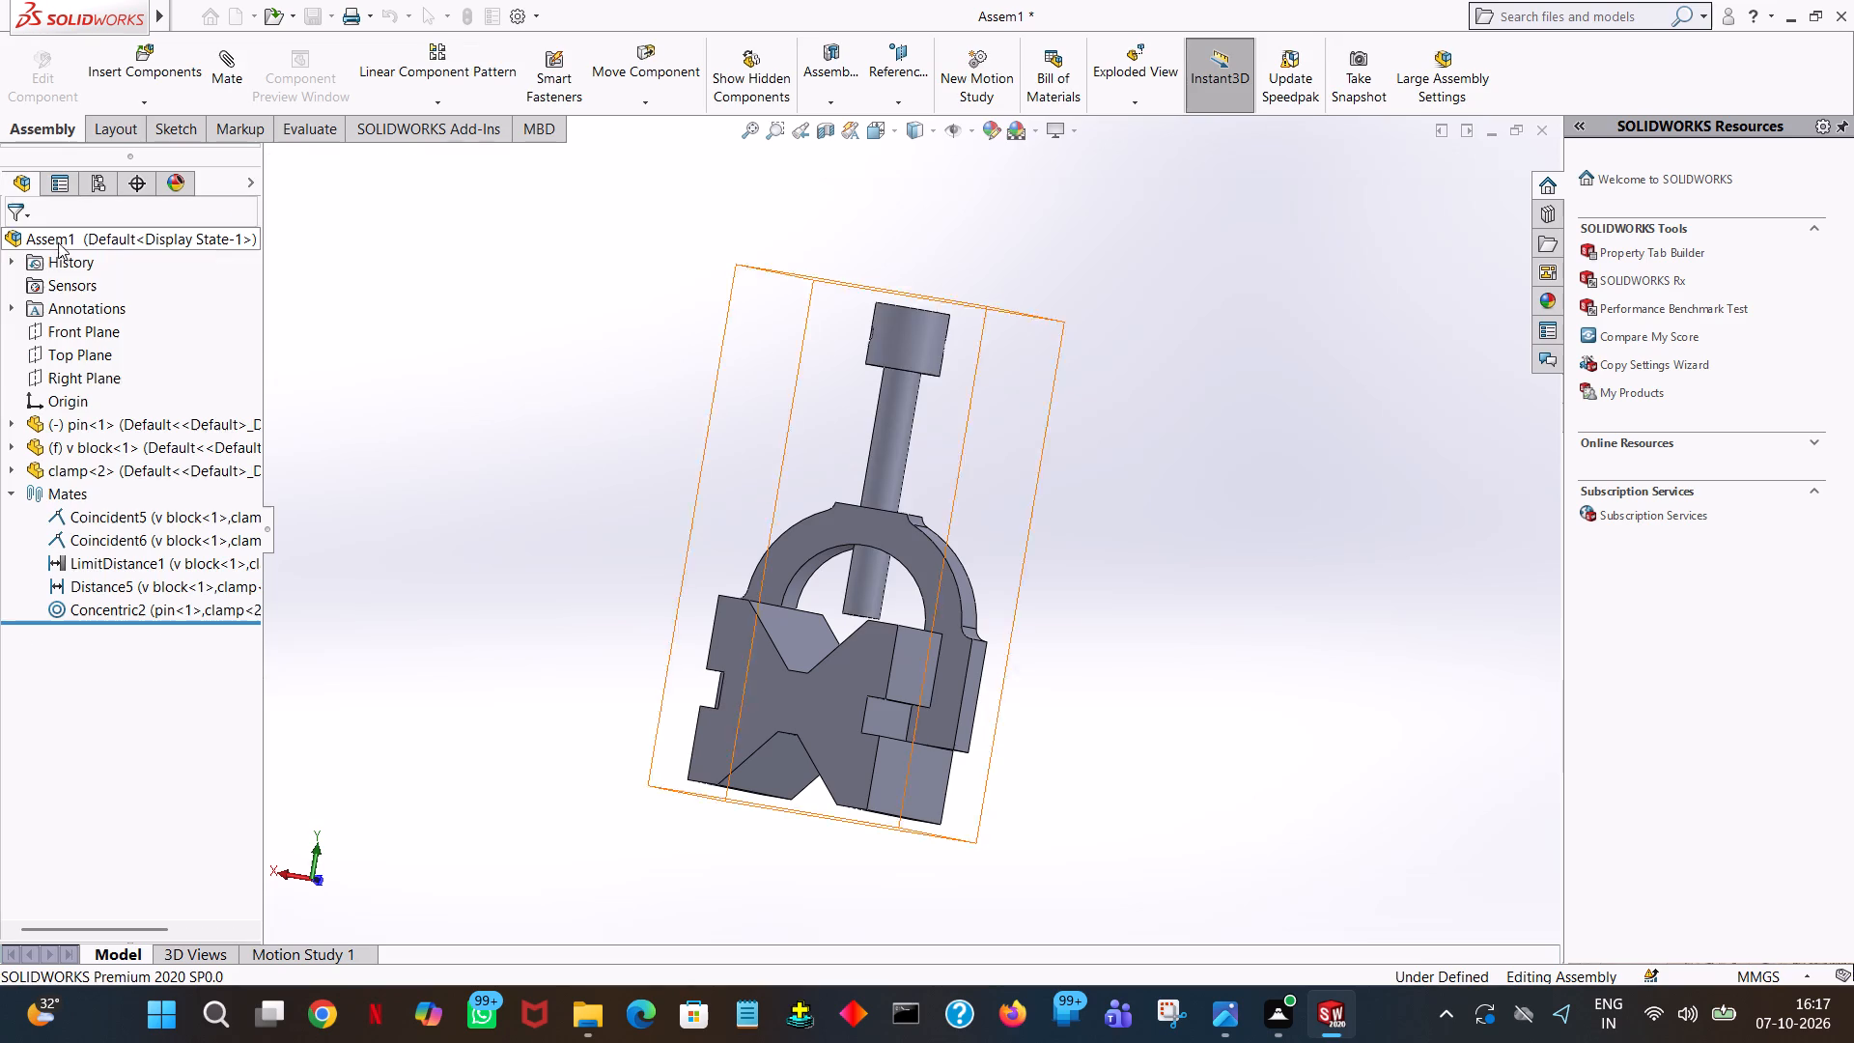
# Slide the pin a short way down through the clamp's hole towards the V-block's groove.
pyautogui.moveTo(897, 413); pyautogui.dragTo(890, 456)
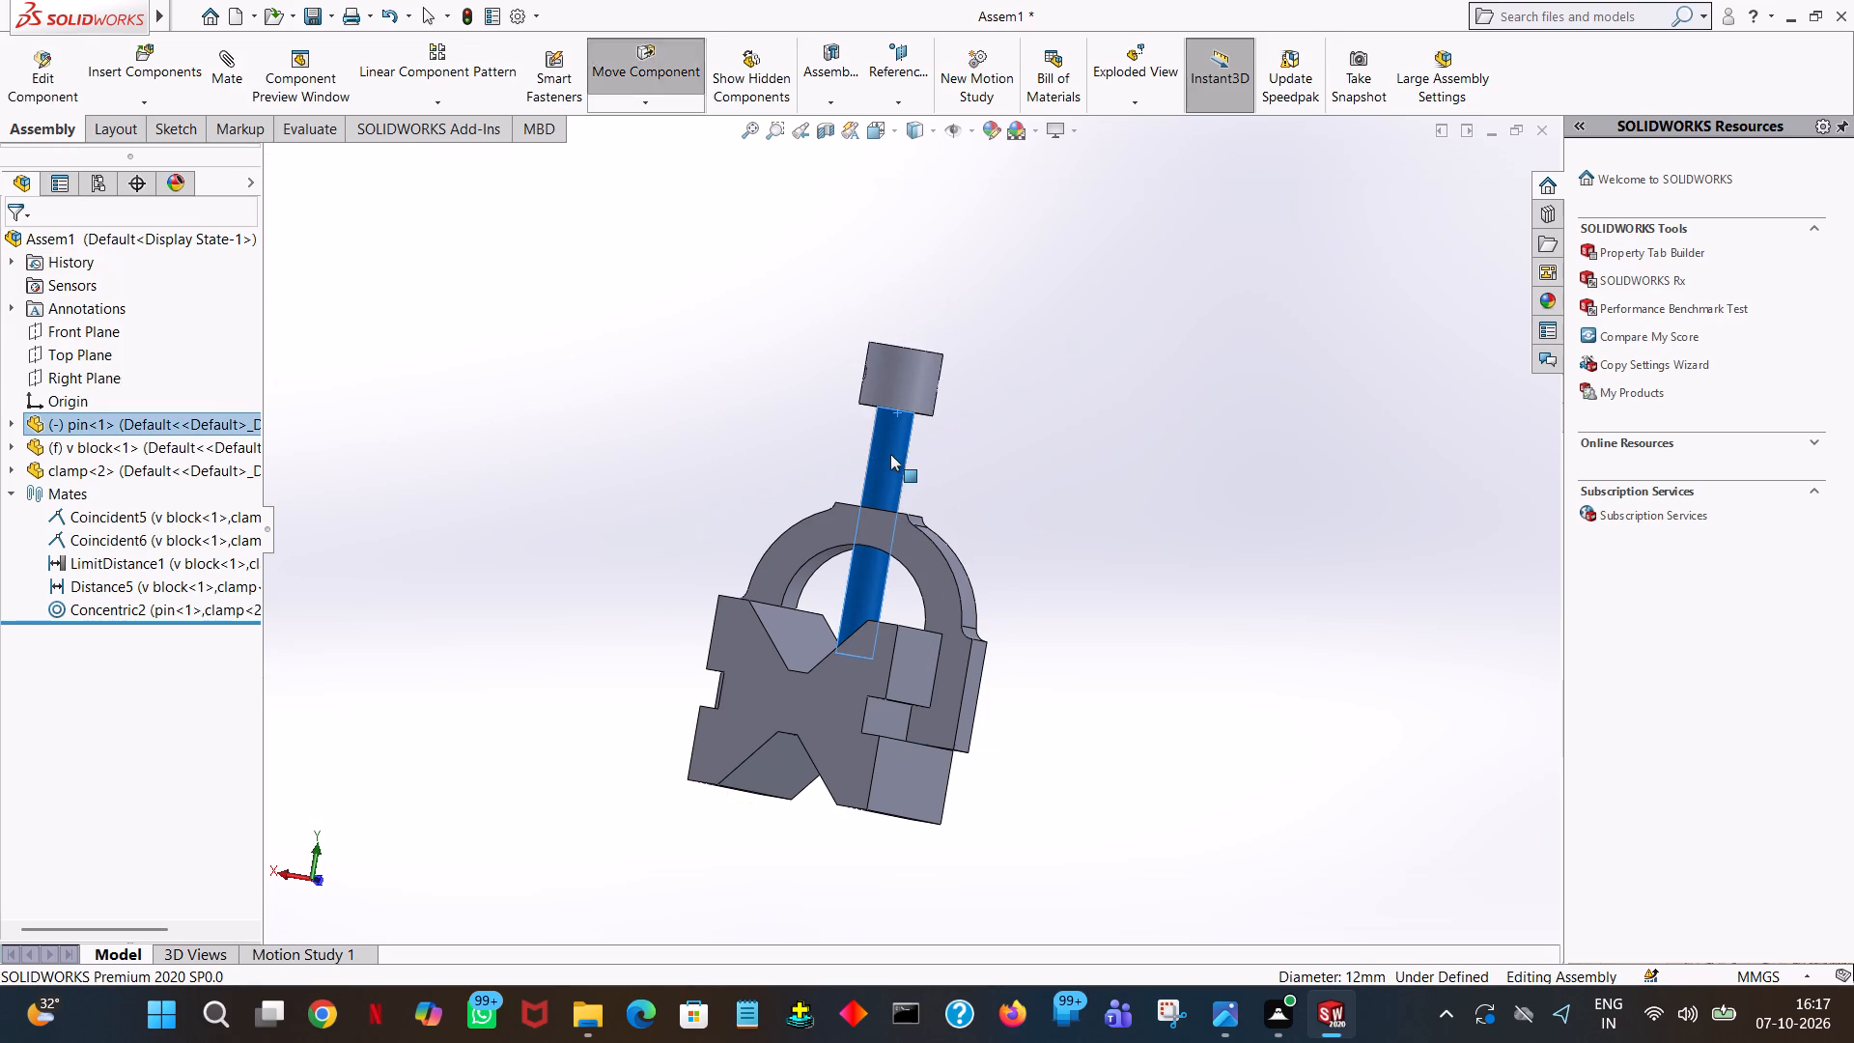
pyautogui.click(999, 423)
pyautogui.moveTo(1007, 428); pyautogui.dragTo(1034, 451, button='middle')
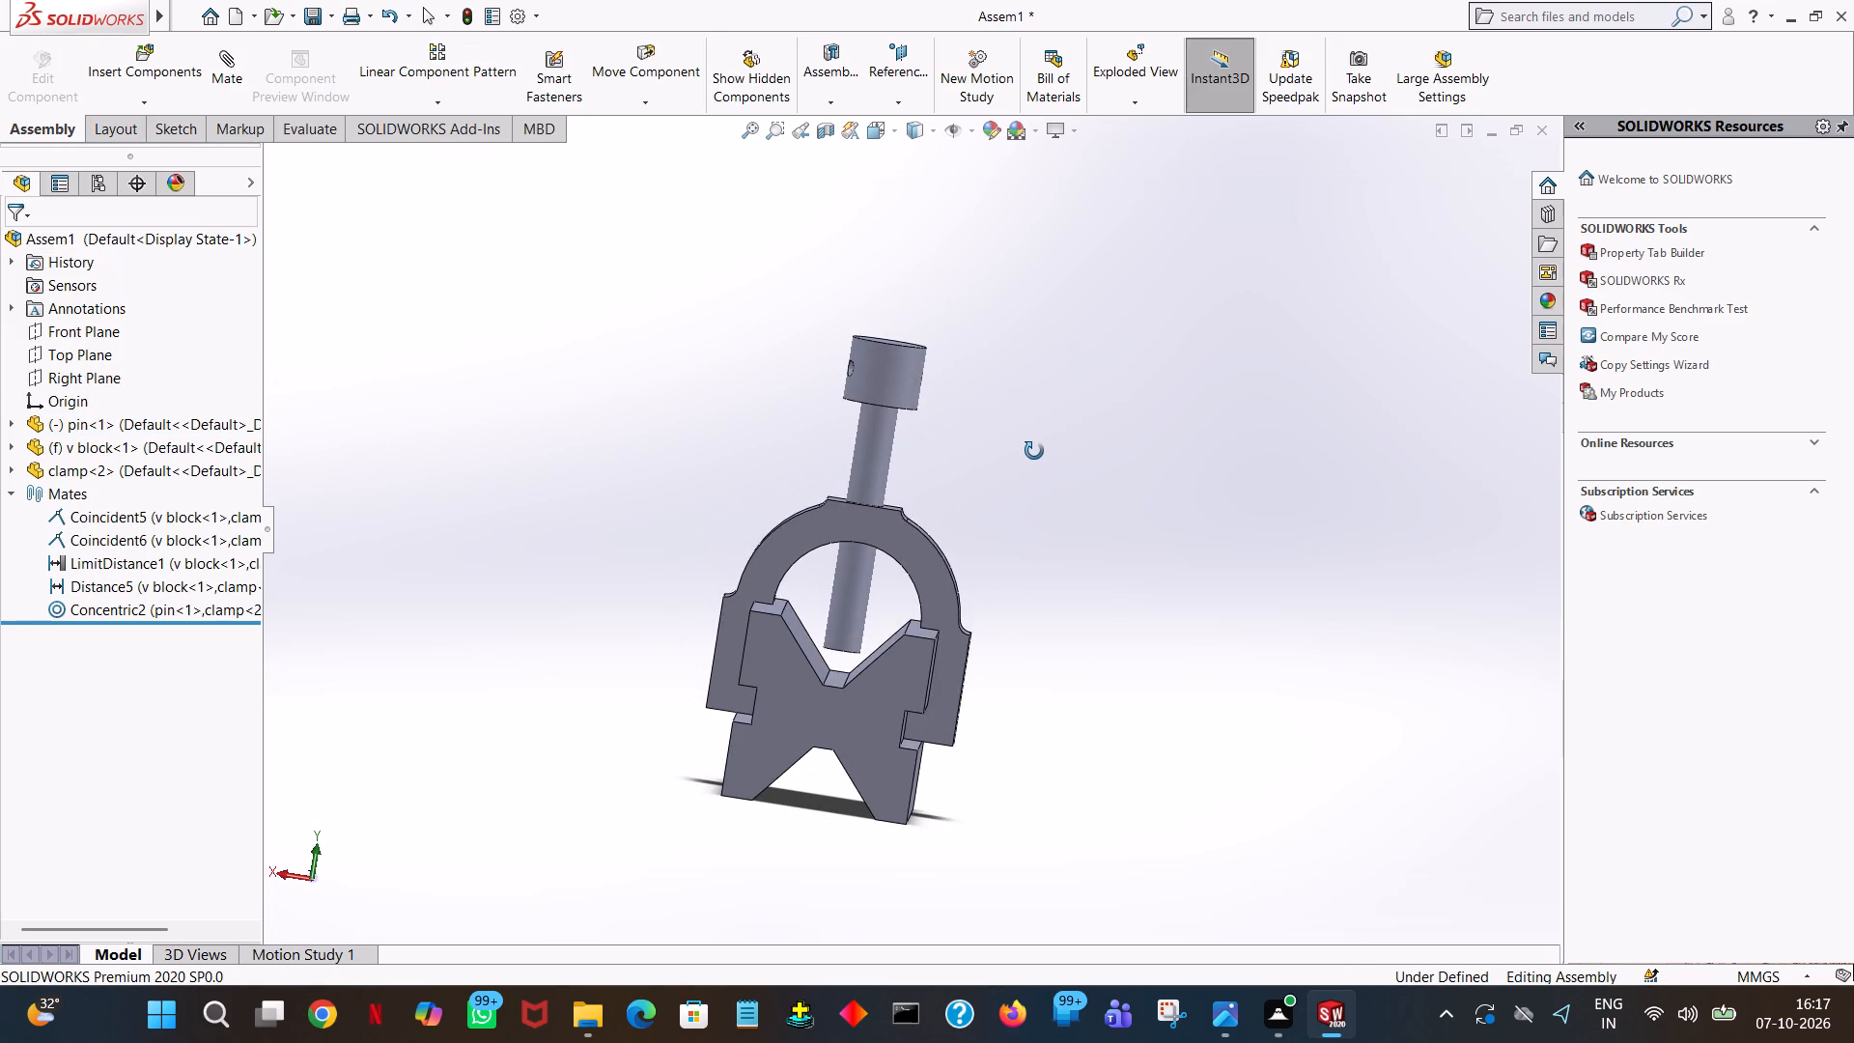
pyautogui.moveTo(1034, 451); pyautogui.dragTo(1031, 444, button='middle')
pyautogui.moveTo(1030, 443); pyautogui.dragTo(1036, 350, button='middle')
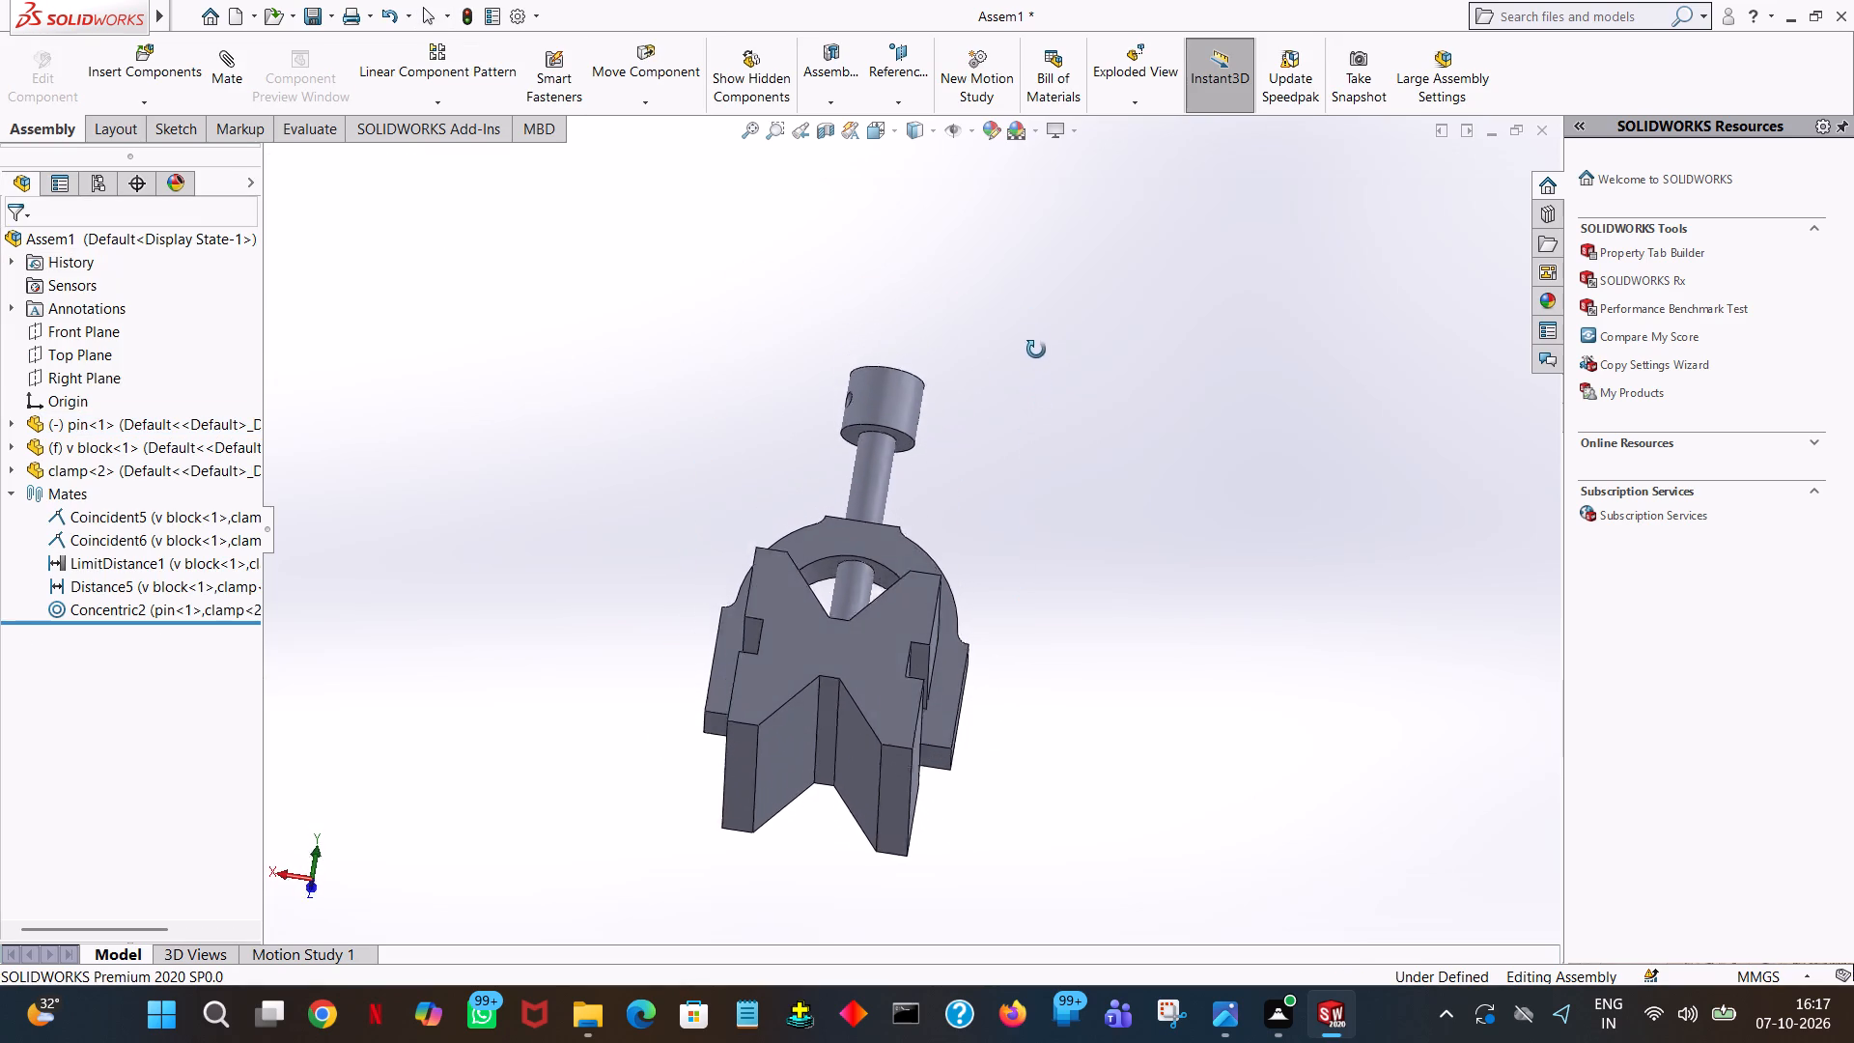
pyautogui.moveTo(1036, 350); pyautogui.dragTo(1023, 318, button='middle')
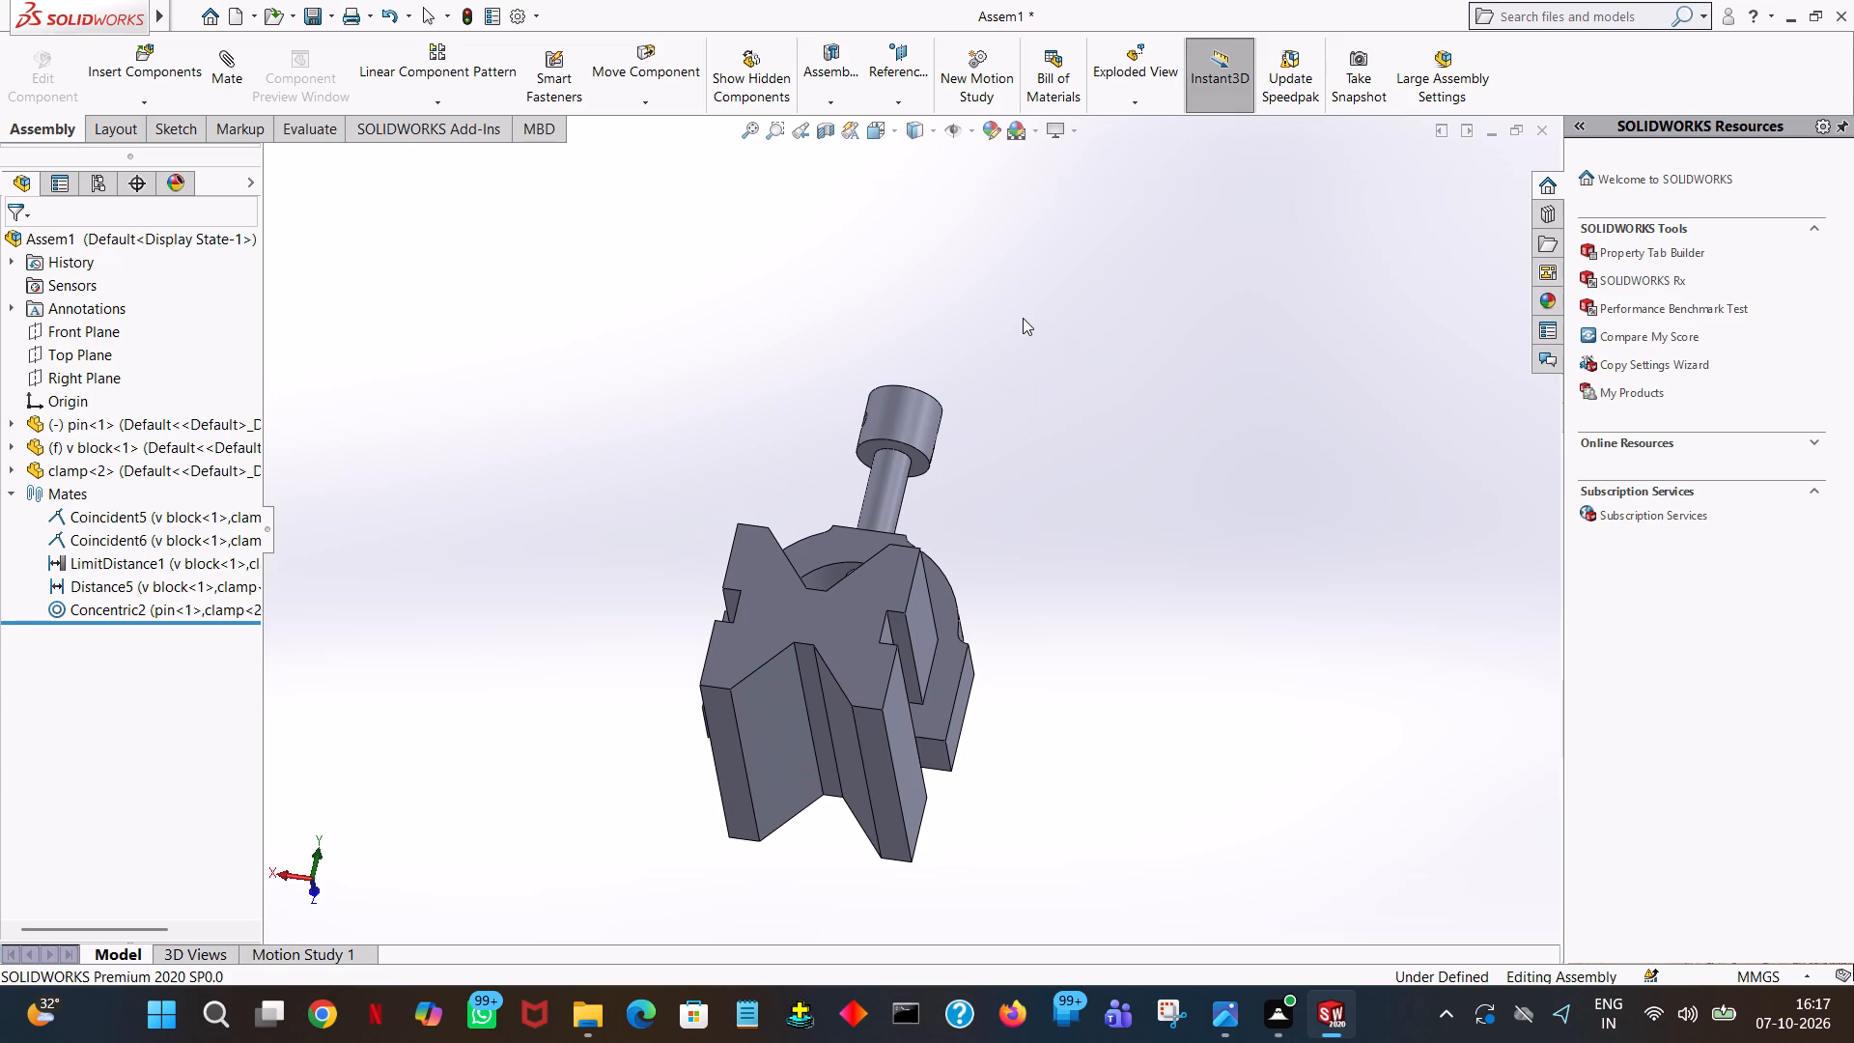
# Rebuild and save the assembly as Assem1 in the assembly folder on drive D, in SOLIDWORKS Assembly format.
pyautogui.click(230, 21)
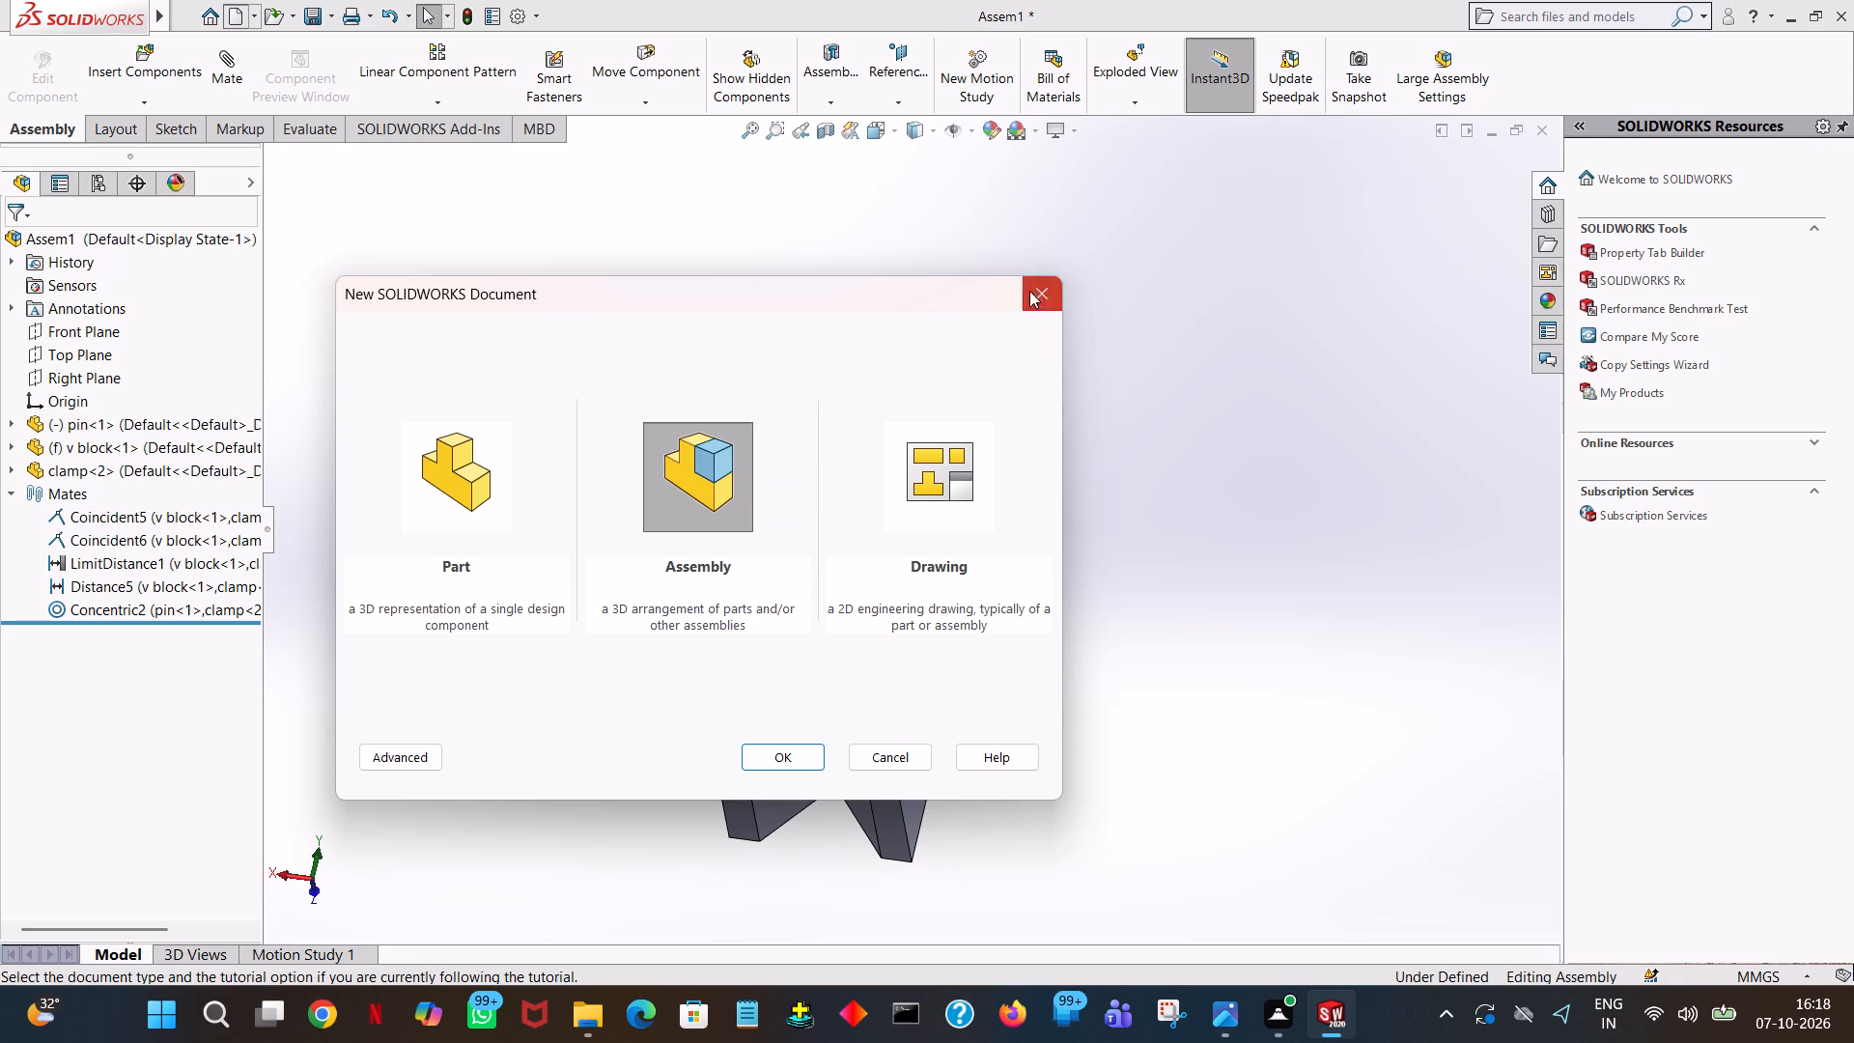
pyautogui.click(1042, 293)
pyautogui.click(311, 16)
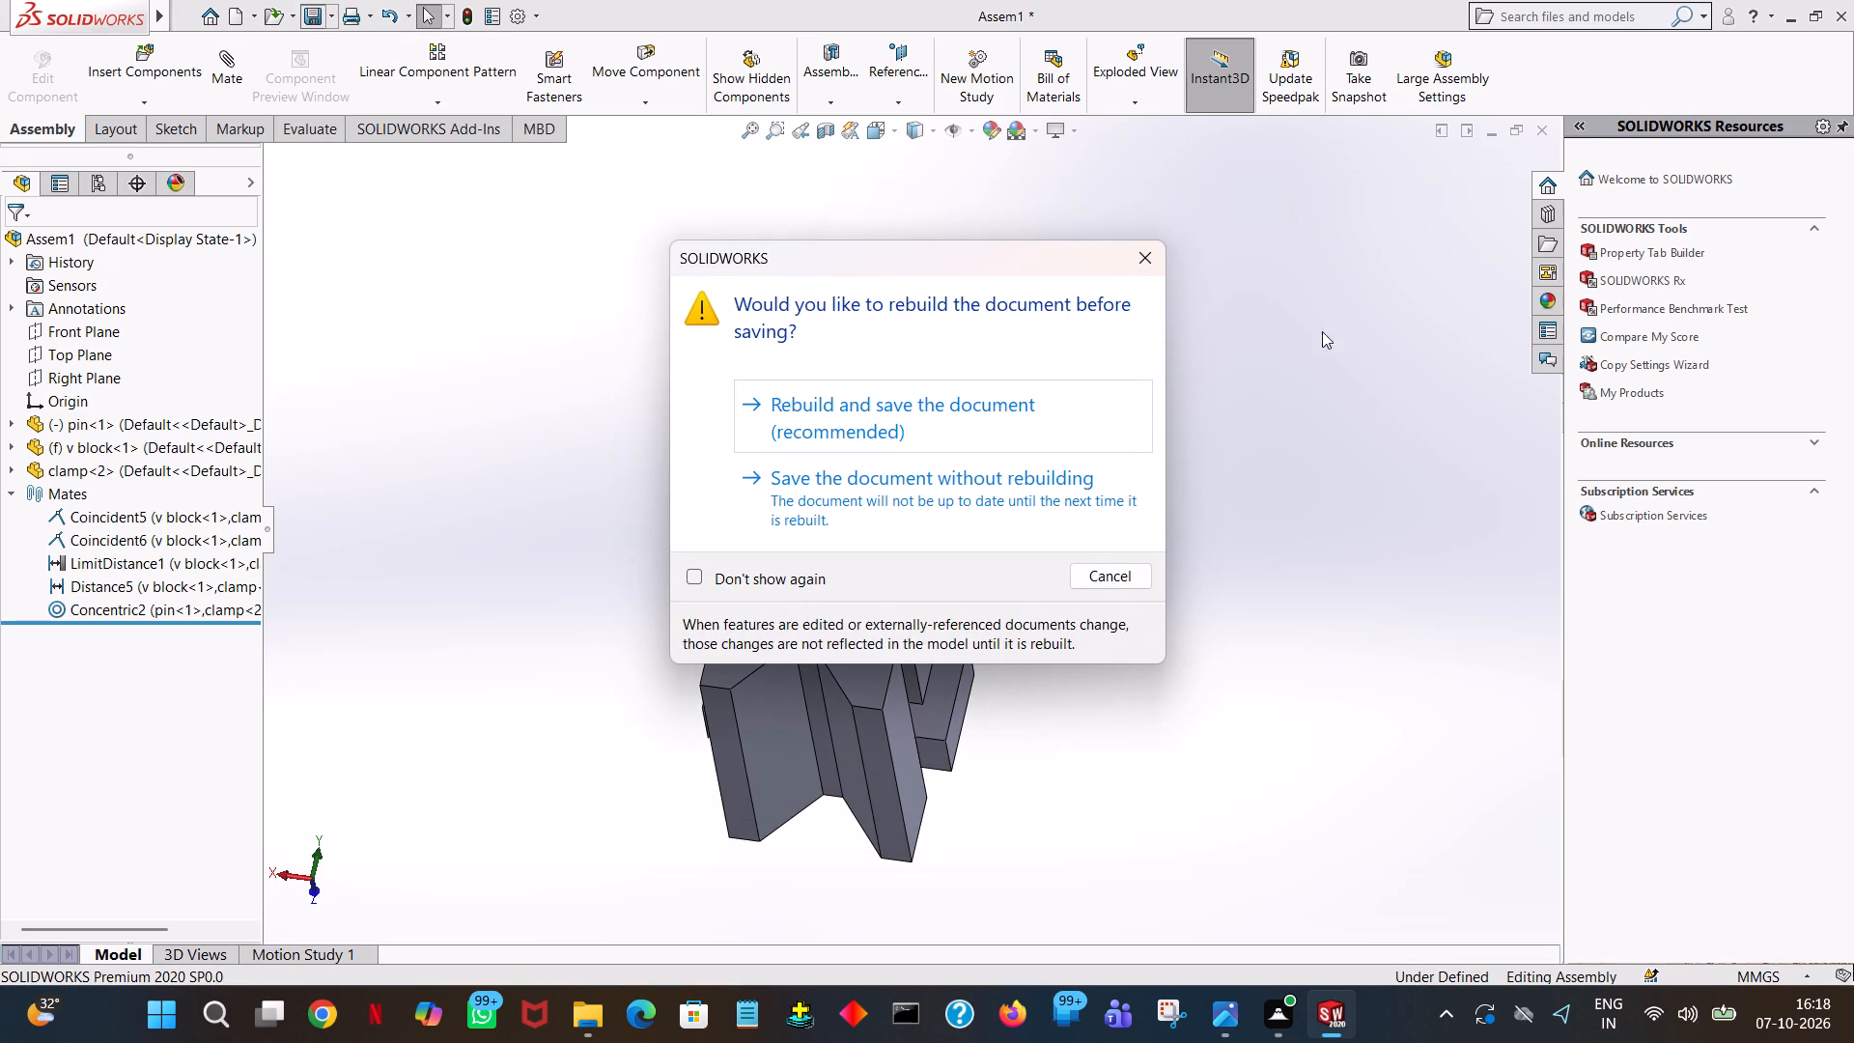
pyautogui.click(1001, 414)
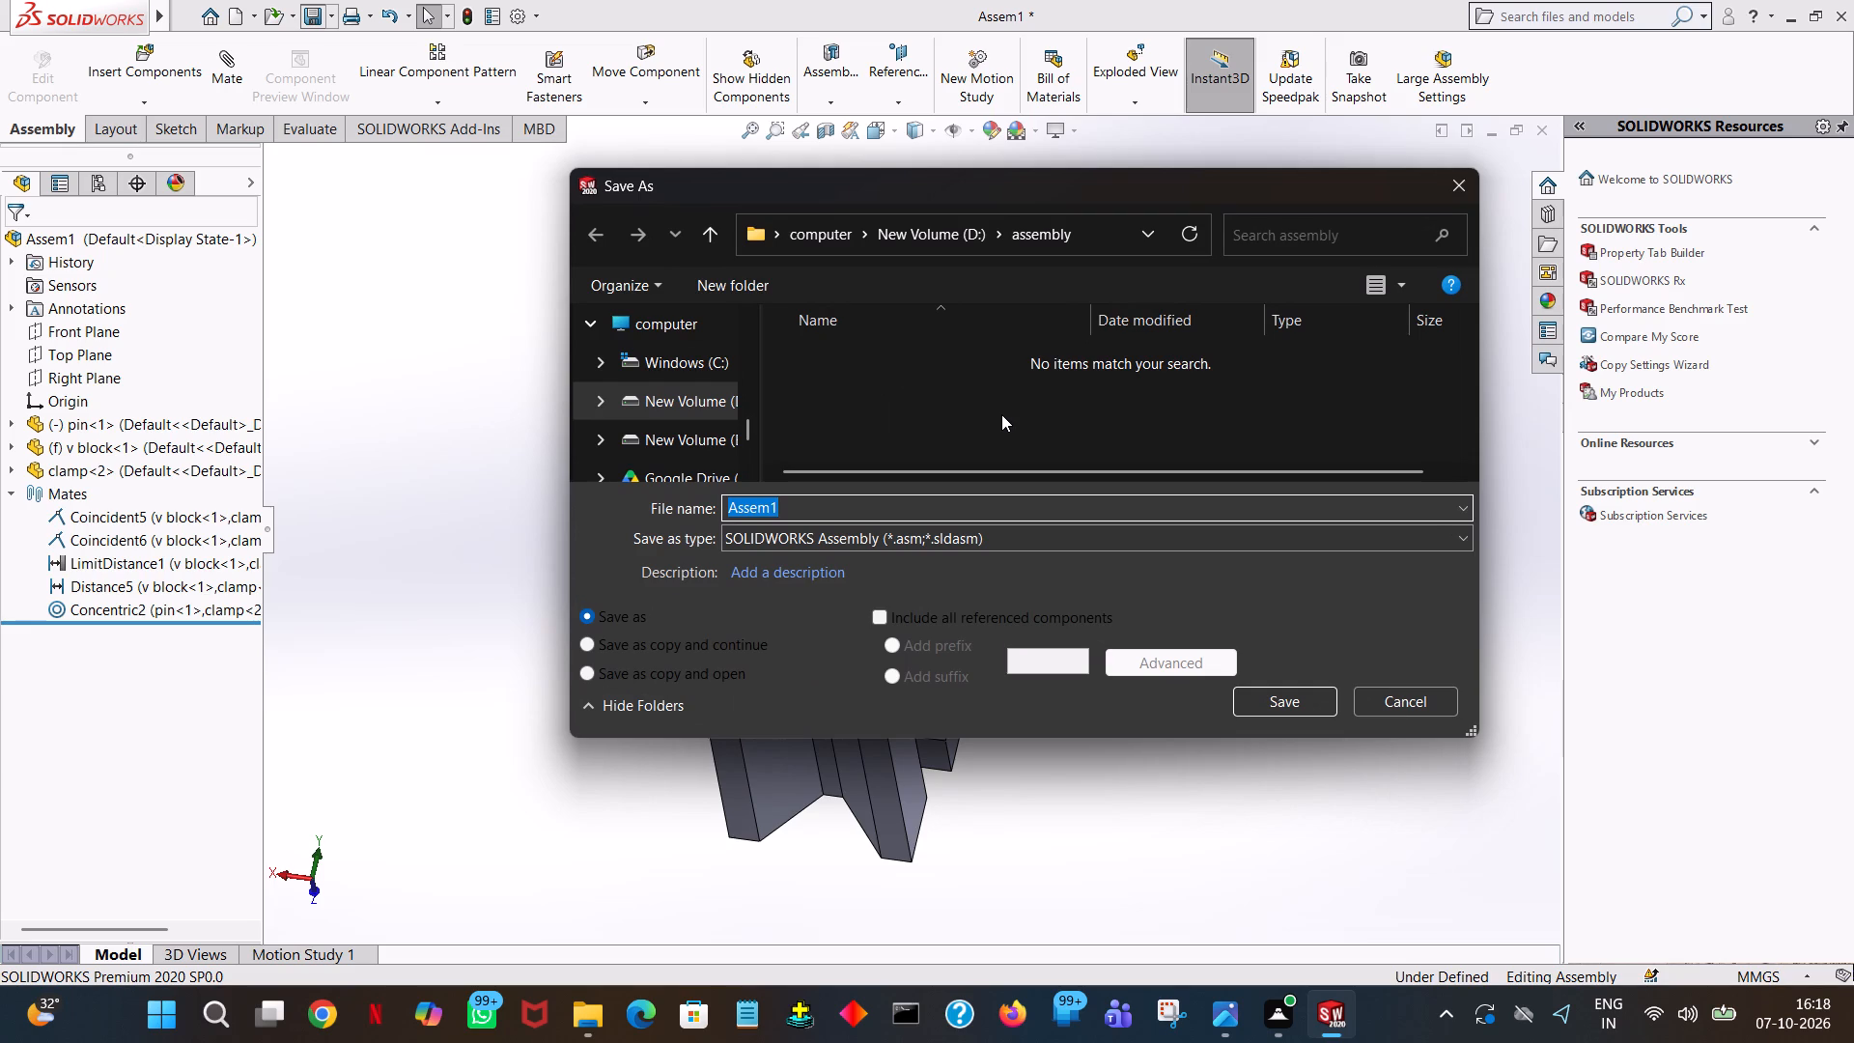
pyautogui.click(1305, 710)
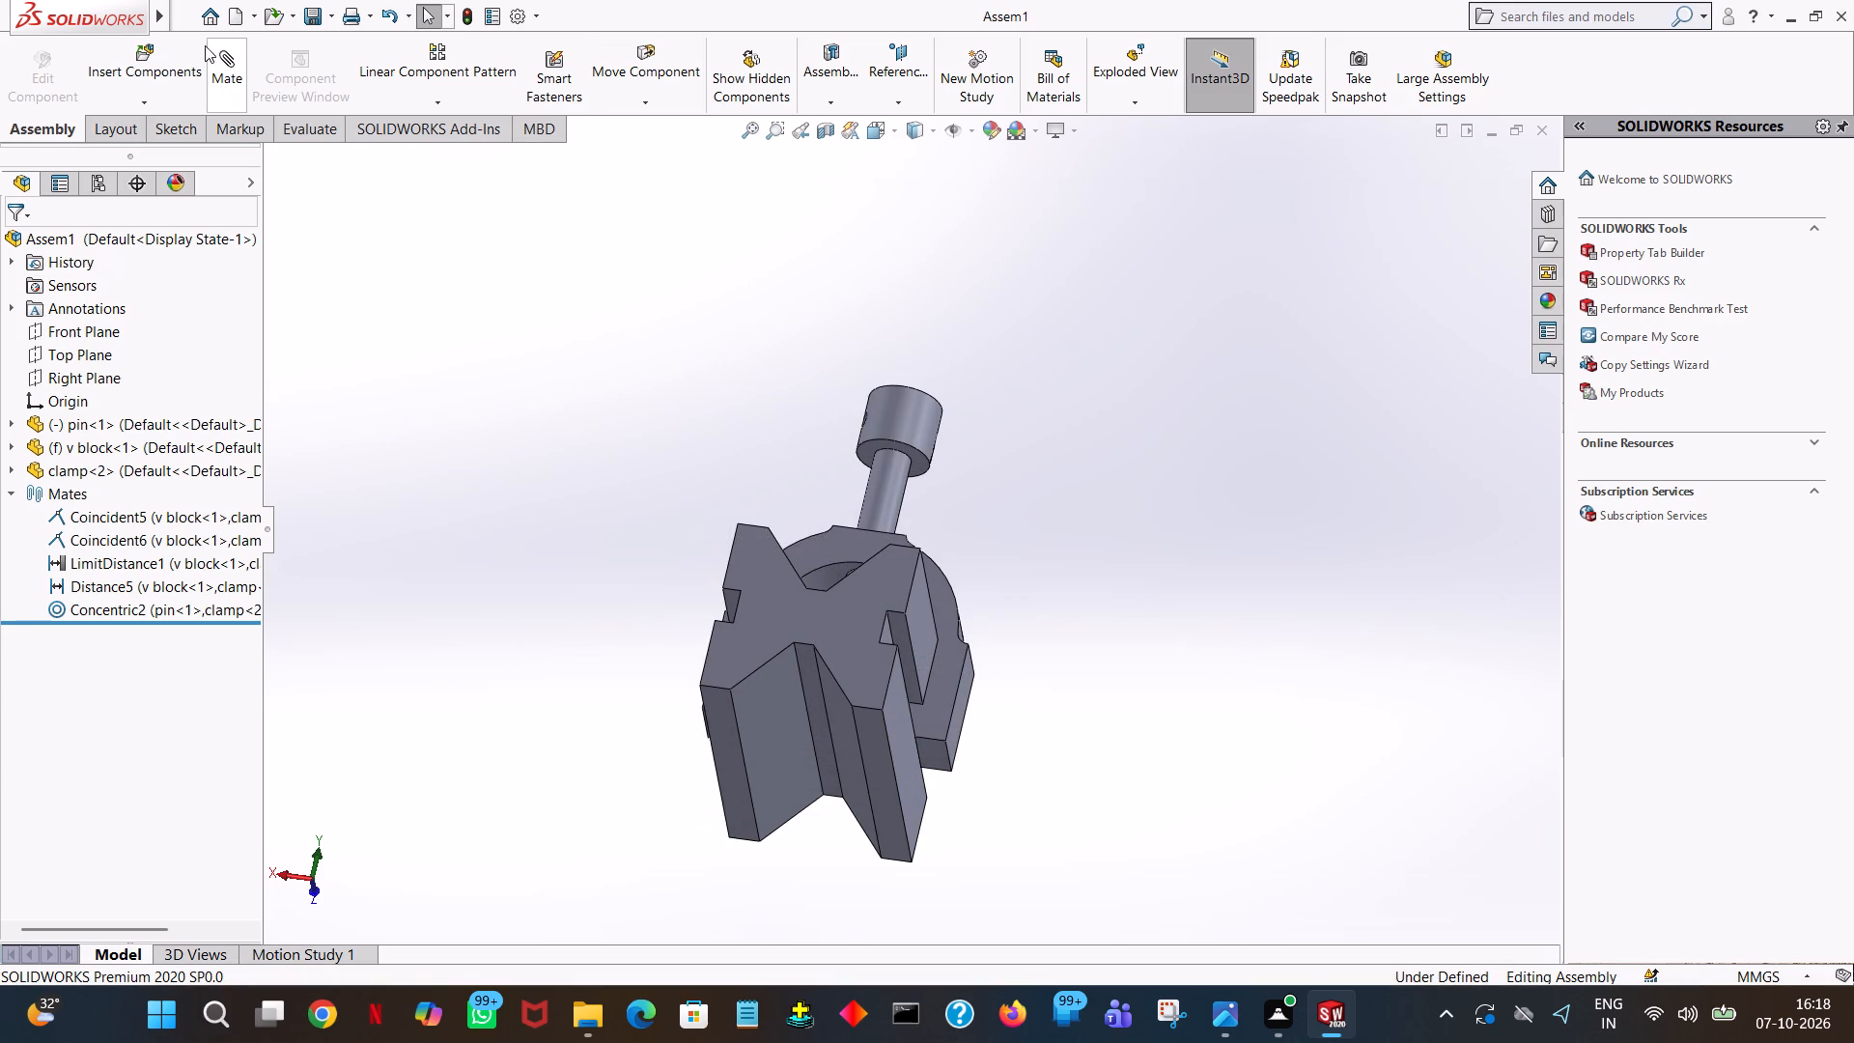
# Save the assembly also as an Adobe Portable Document Format (PDF) file in the same folder.
pyautogui.click(309, 5)
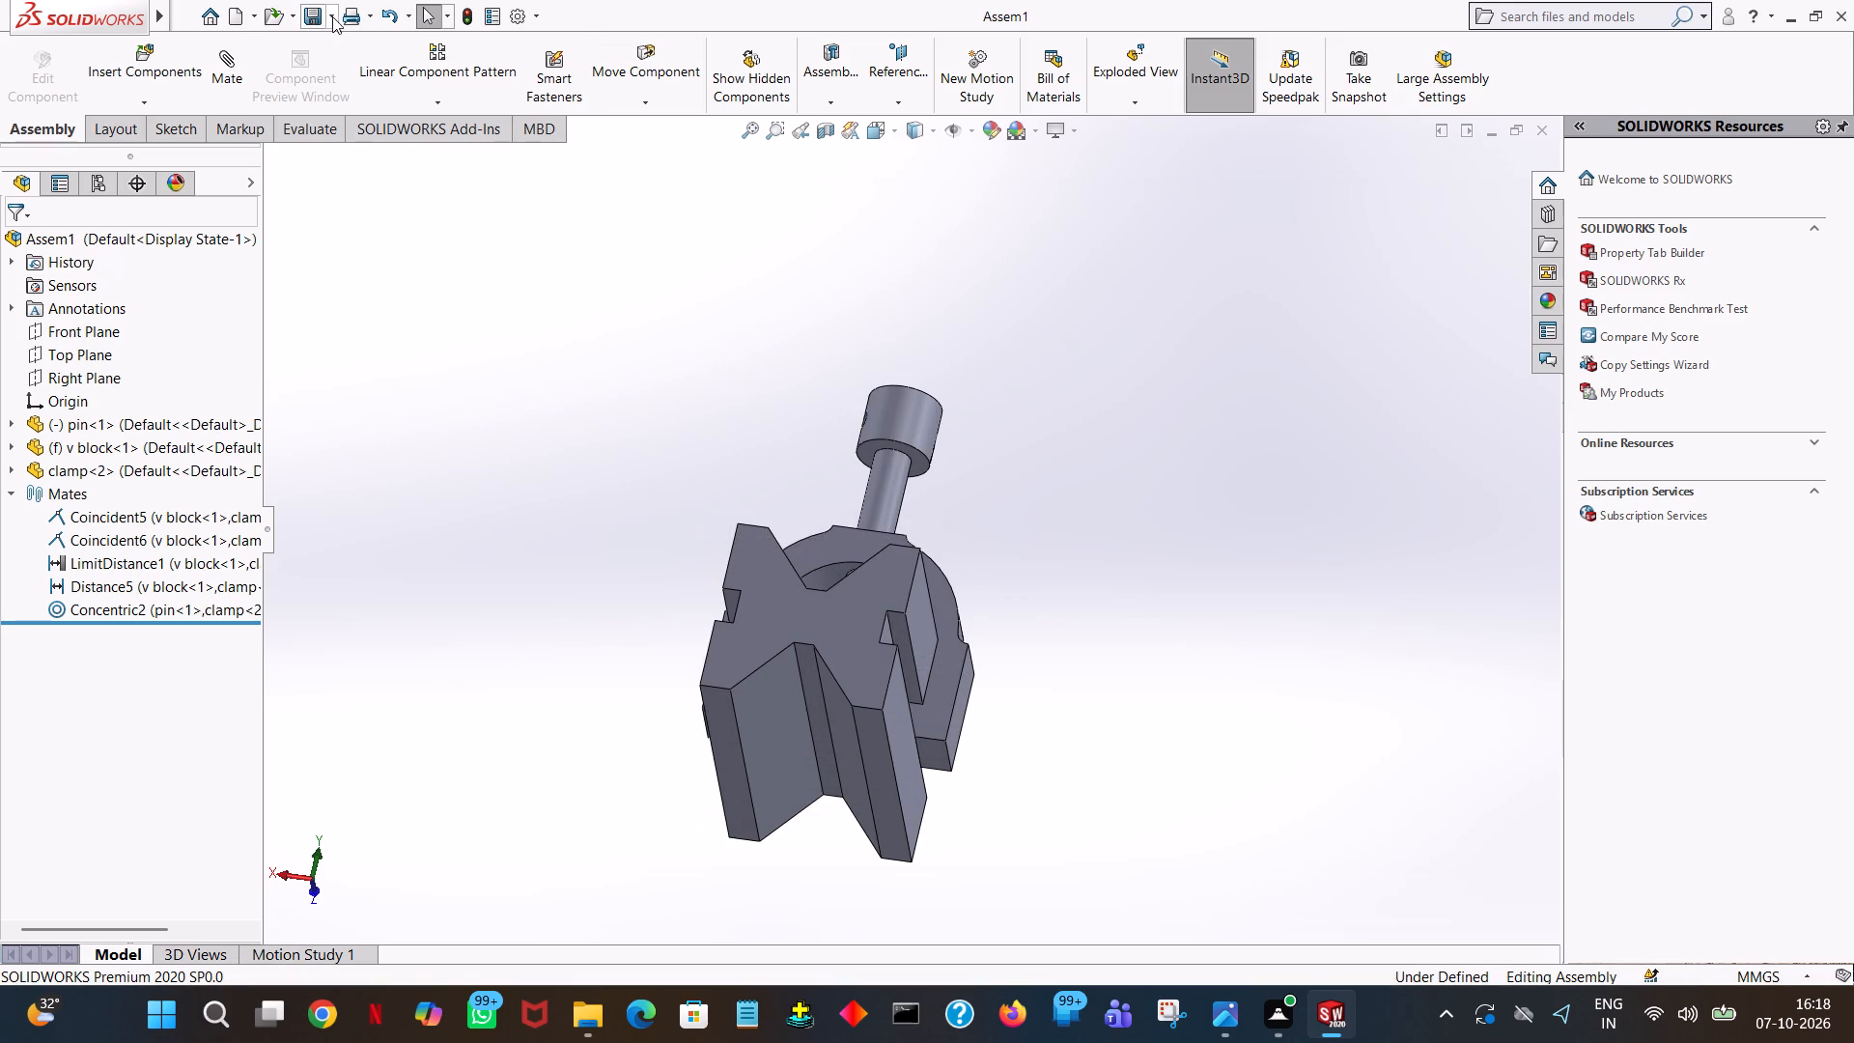
pyautogui.click(333, 14)
pyautogui.click(346, 59)
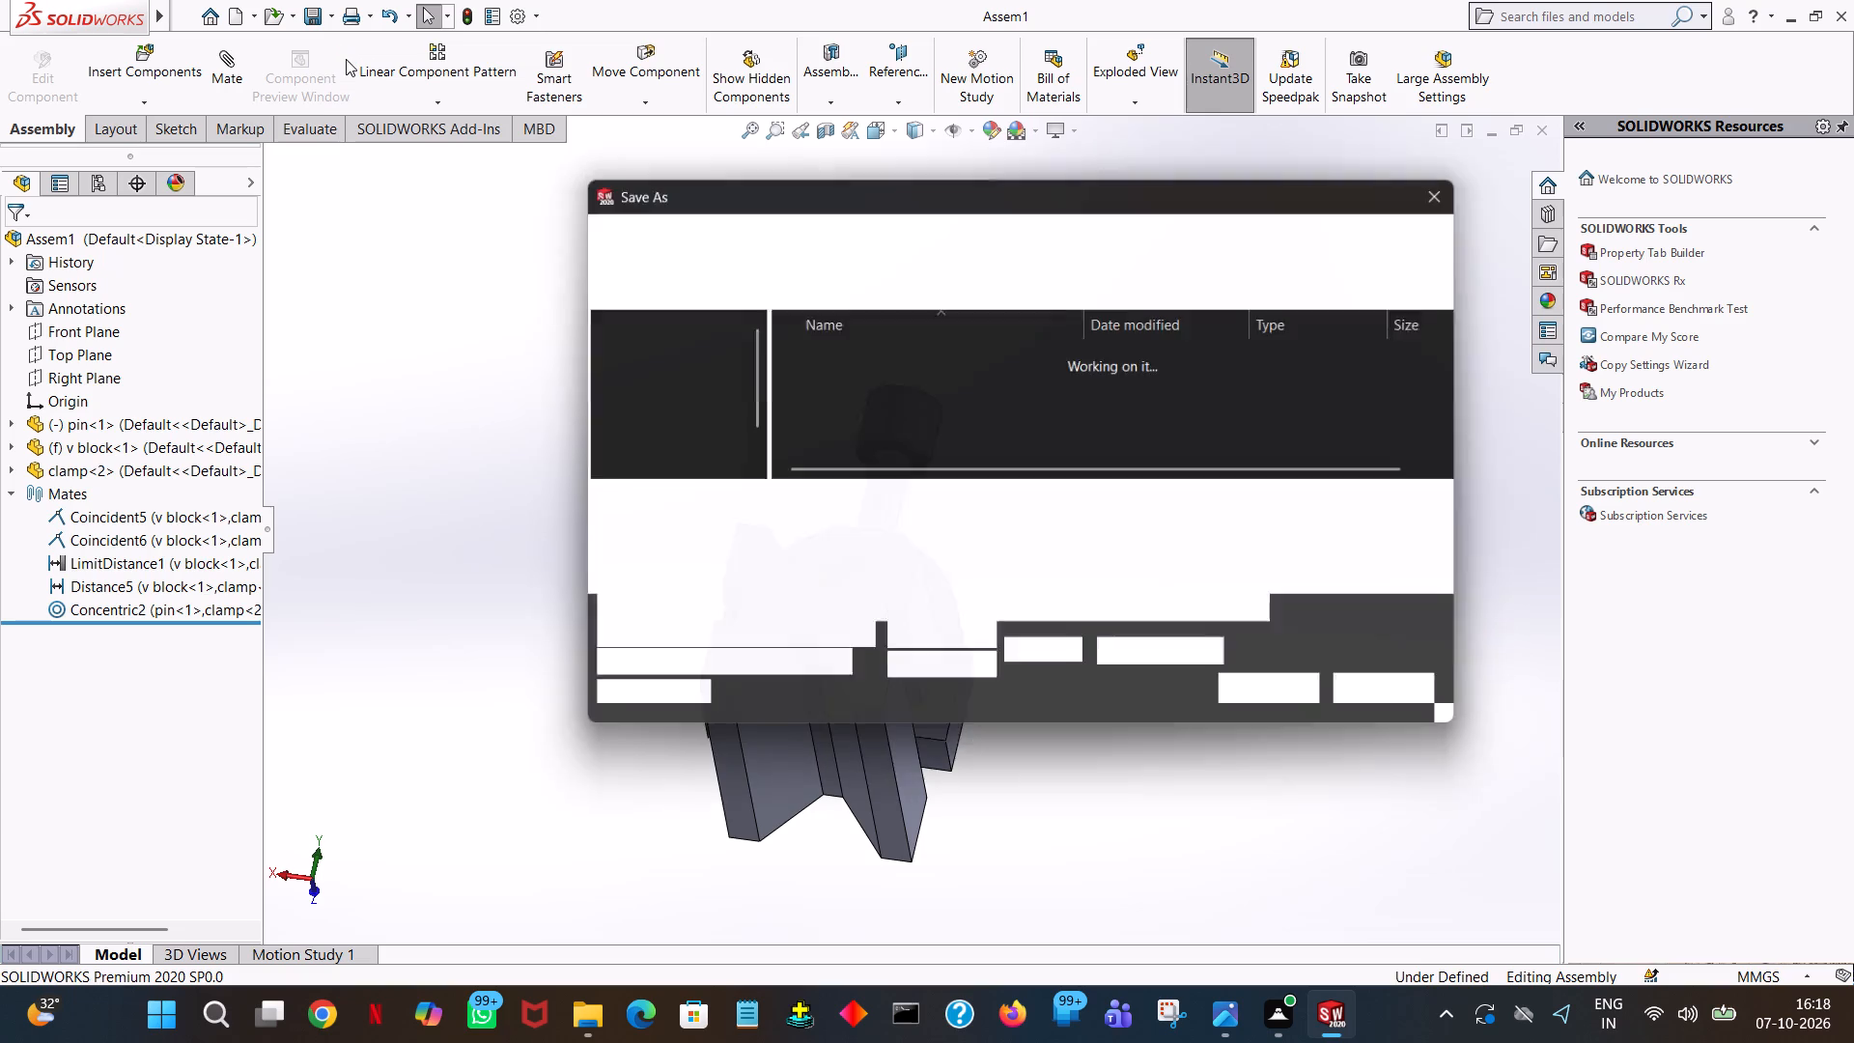
pyautogui.click(954, 534)
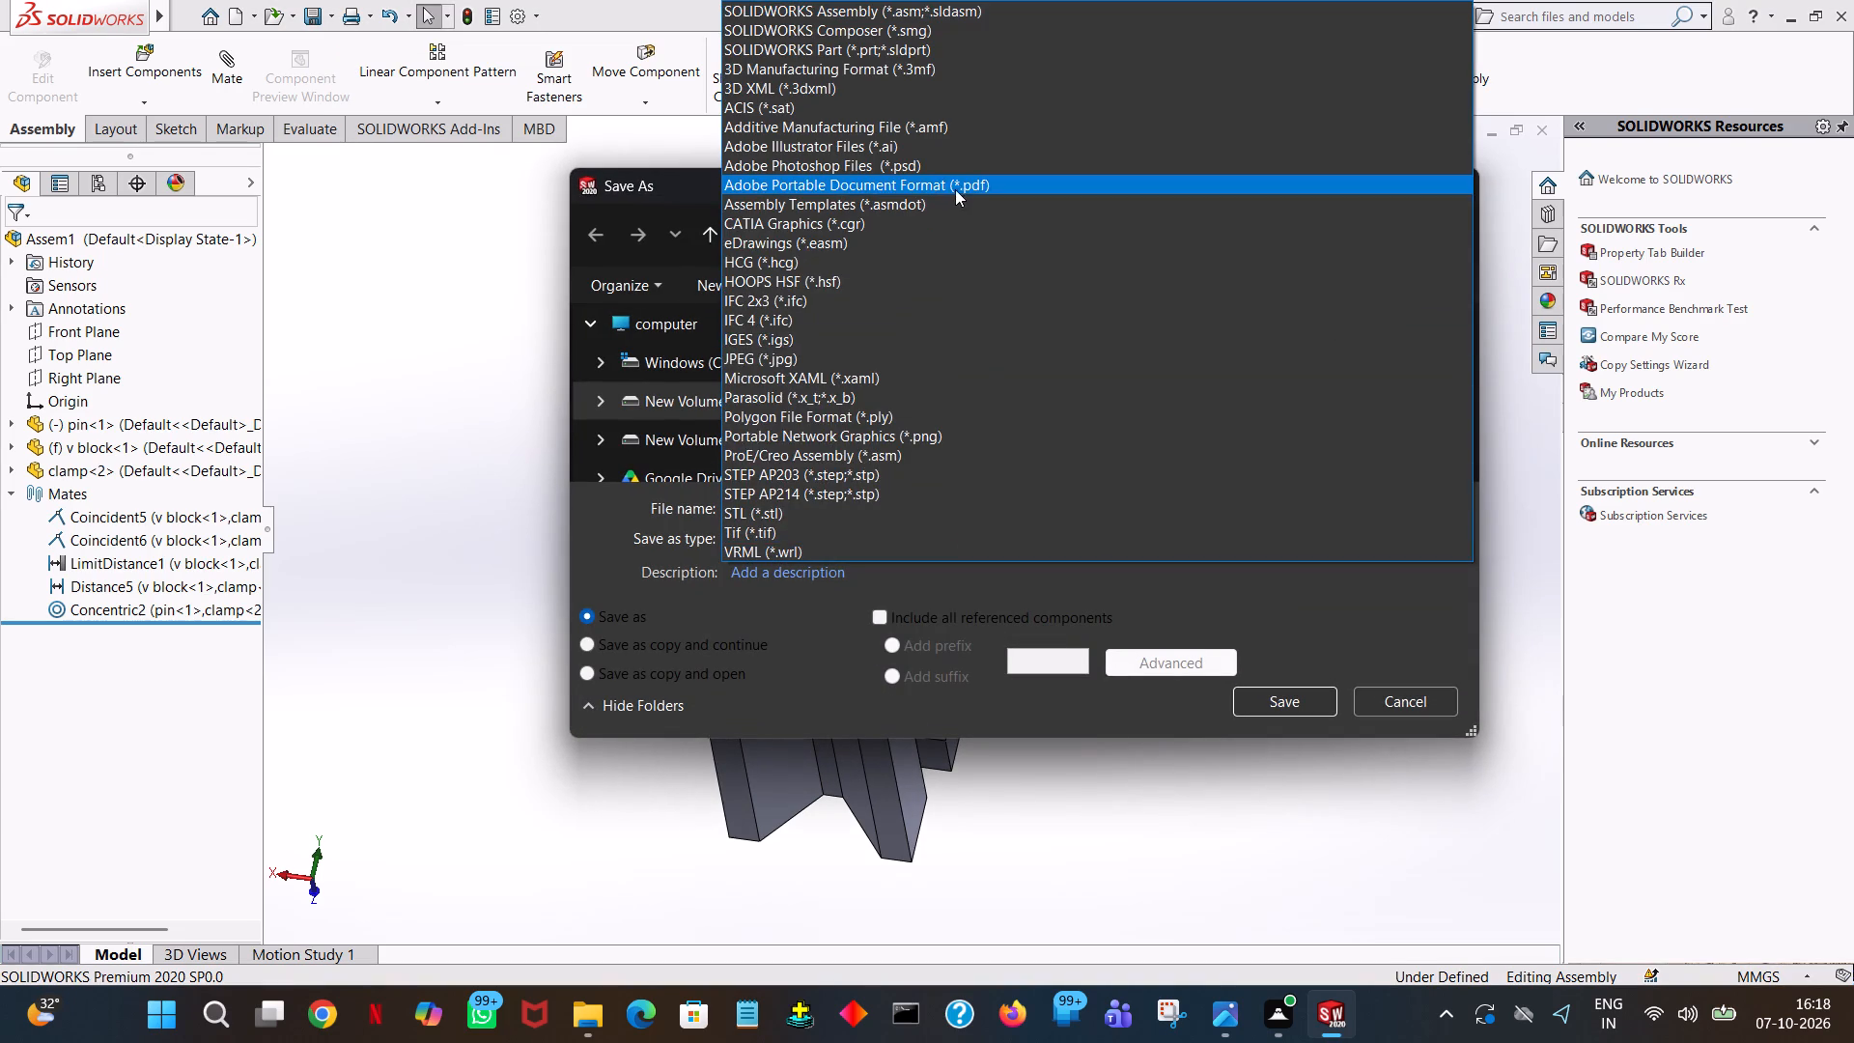
pyautogui.click(956, 184)
pyautogui.click(1280, 734)
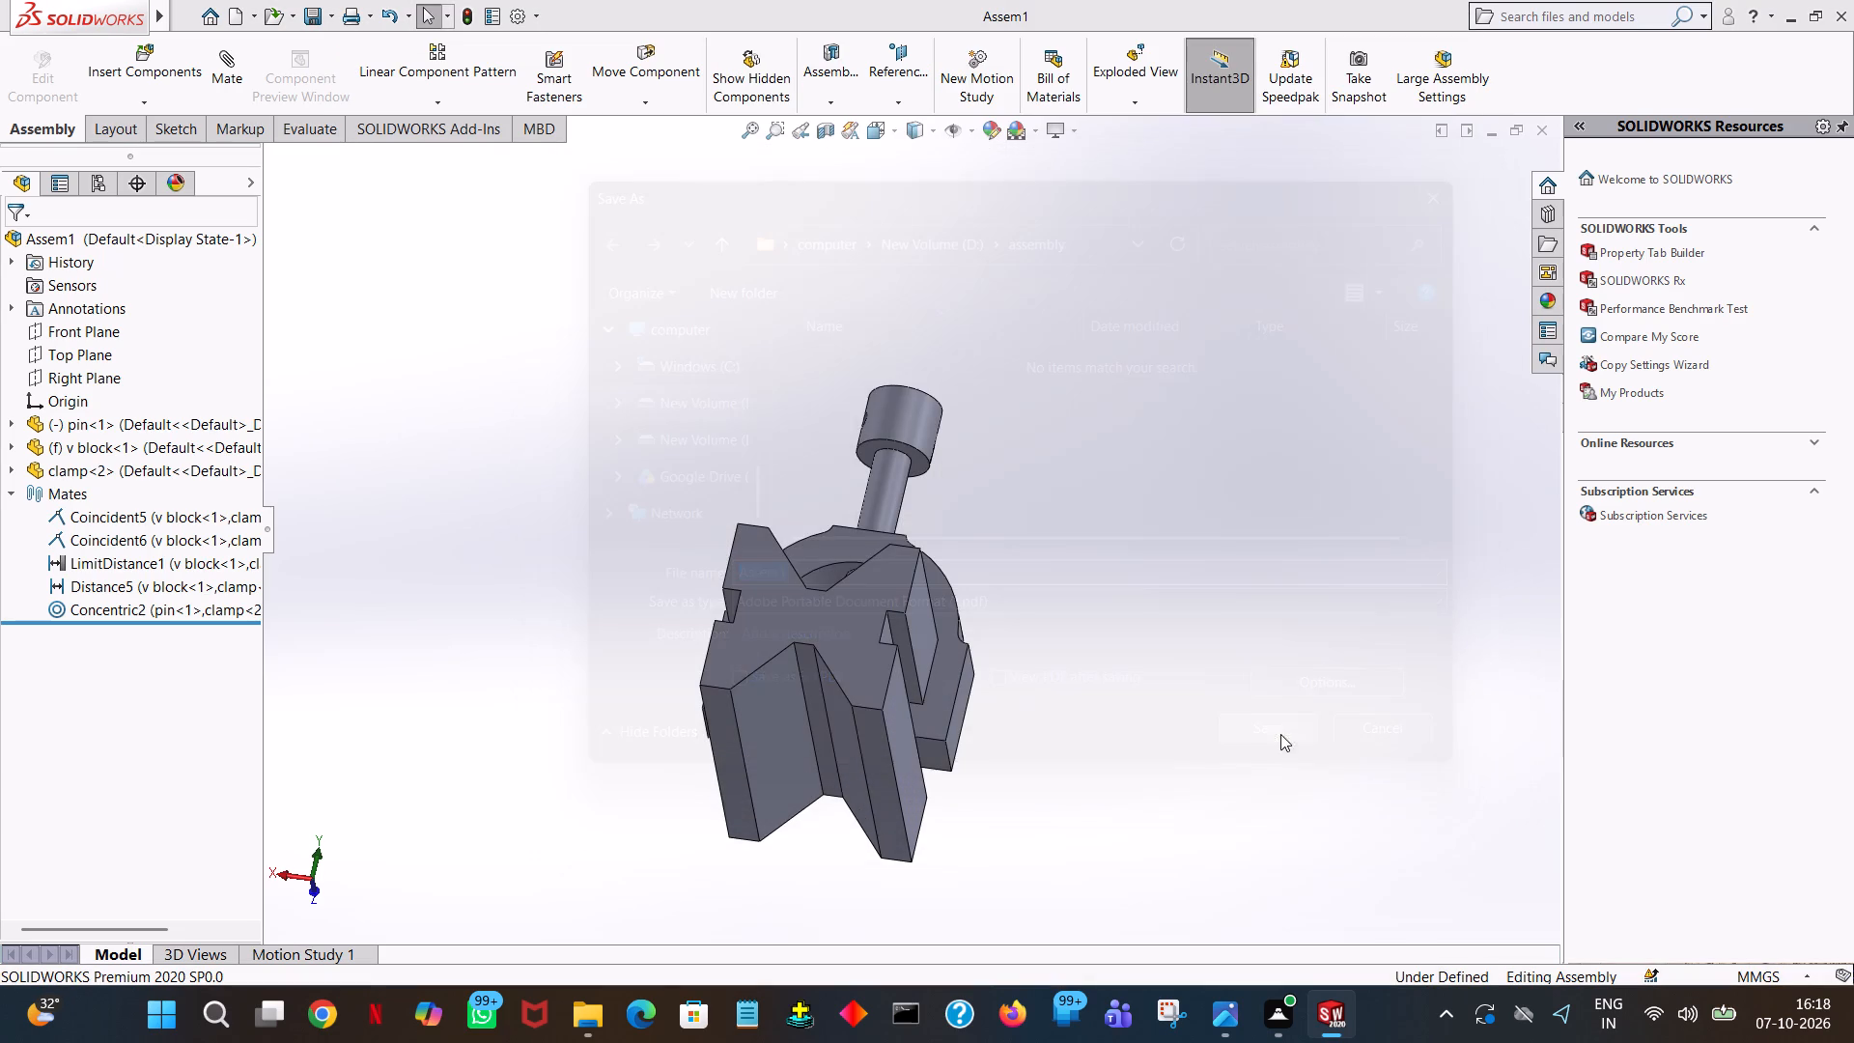